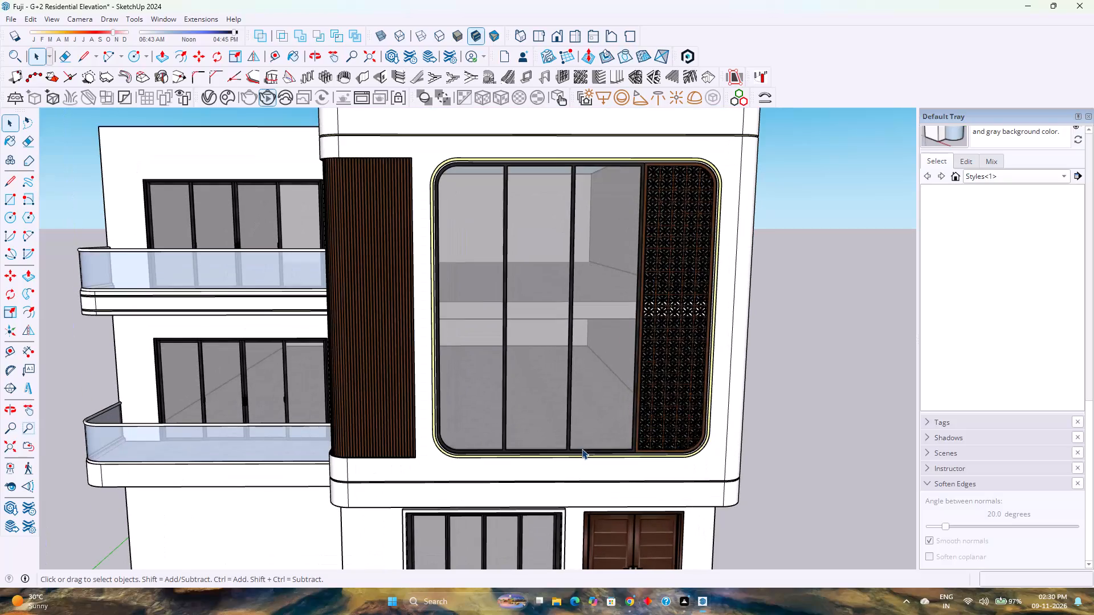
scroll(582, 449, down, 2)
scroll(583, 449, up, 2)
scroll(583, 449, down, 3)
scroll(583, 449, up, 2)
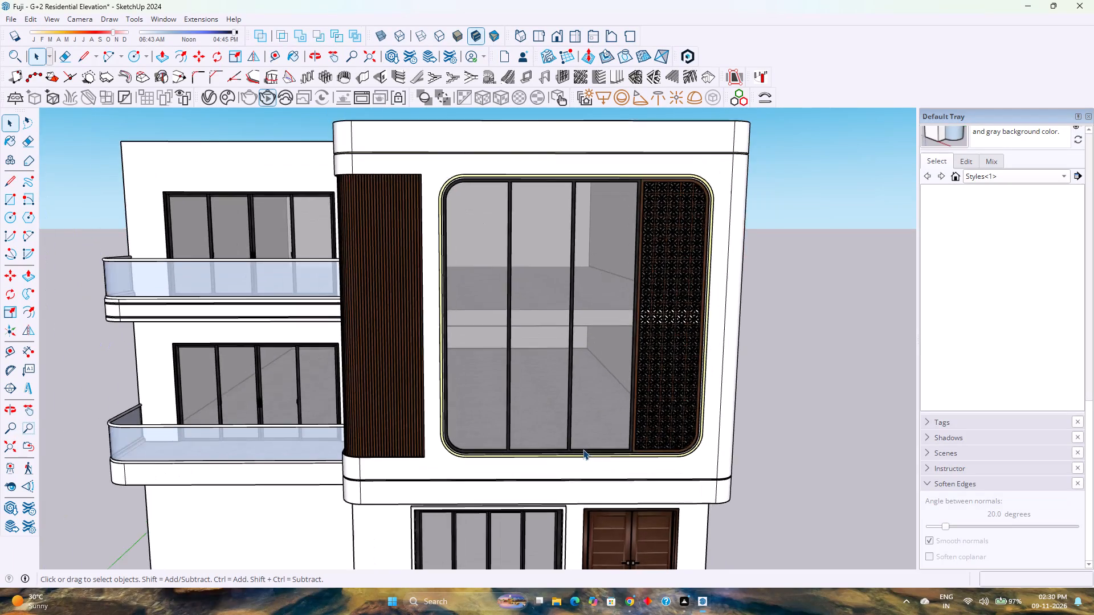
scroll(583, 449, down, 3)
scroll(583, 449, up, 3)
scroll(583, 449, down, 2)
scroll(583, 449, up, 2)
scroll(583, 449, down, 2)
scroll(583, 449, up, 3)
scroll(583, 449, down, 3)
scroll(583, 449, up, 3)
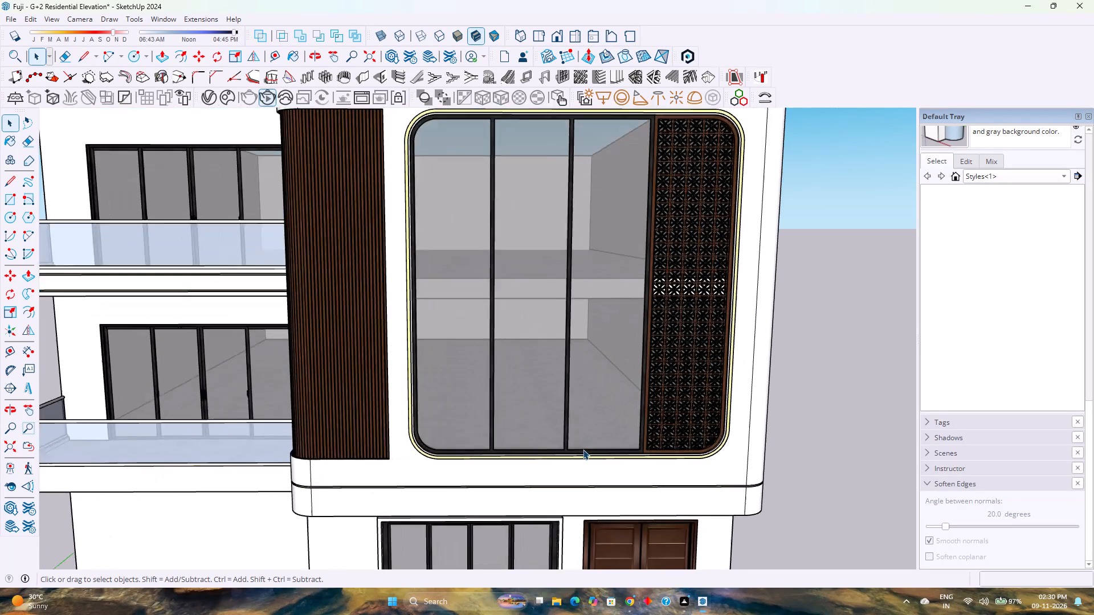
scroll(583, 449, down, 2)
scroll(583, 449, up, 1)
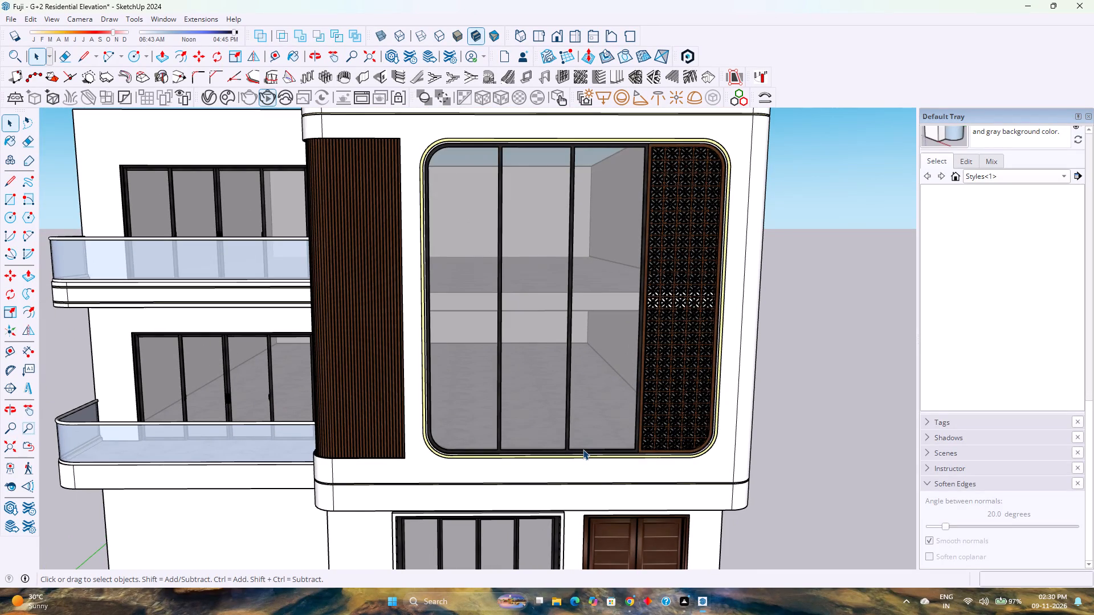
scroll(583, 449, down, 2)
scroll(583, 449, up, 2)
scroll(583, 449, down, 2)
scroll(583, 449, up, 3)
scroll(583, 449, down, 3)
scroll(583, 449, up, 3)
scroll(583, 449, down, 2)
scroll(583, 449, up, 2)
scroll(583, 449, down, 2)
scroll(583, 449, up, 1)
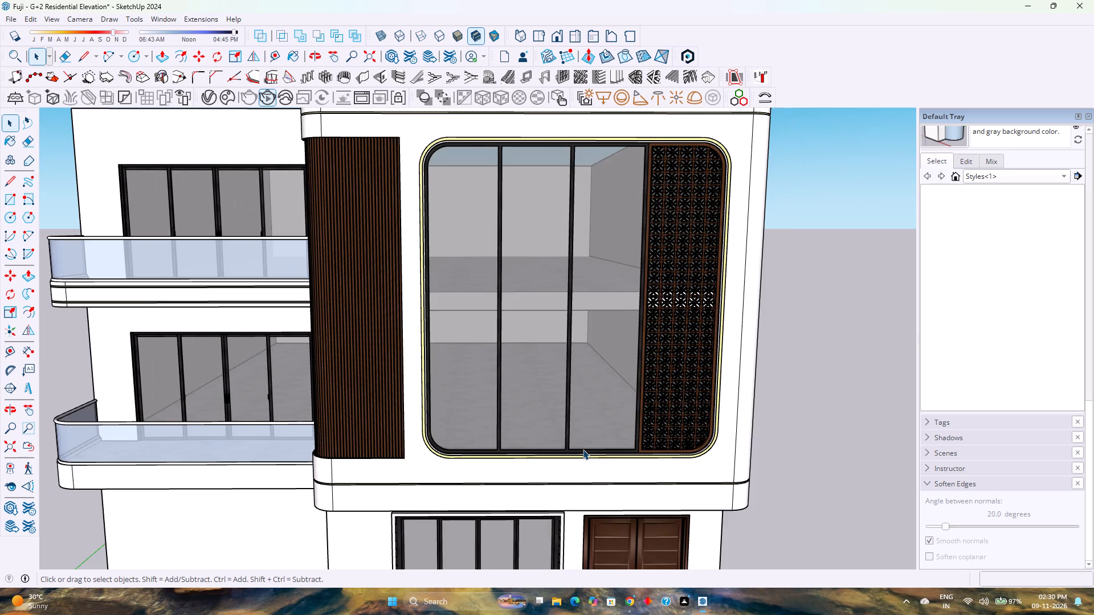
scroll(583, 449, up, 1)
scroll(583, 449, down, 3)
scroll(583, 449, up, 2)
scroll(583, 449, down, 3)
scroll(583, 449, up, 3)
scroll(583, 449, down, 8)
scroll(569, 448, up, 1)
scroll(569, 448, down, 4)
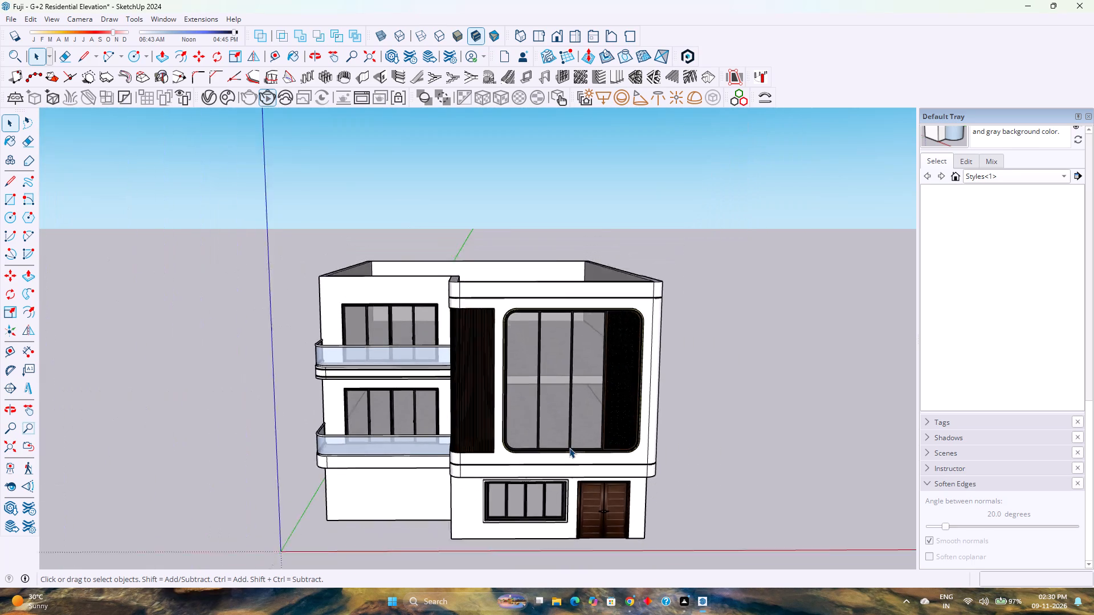
Examine the two balconies' glass railings, sliding windows and the adjacent slatted panel from an angled front view.
middle_drag(582, 452, 348, 434)
middle_drag(349, 429, 513, 400)
scroll(336, 392, up, 3)
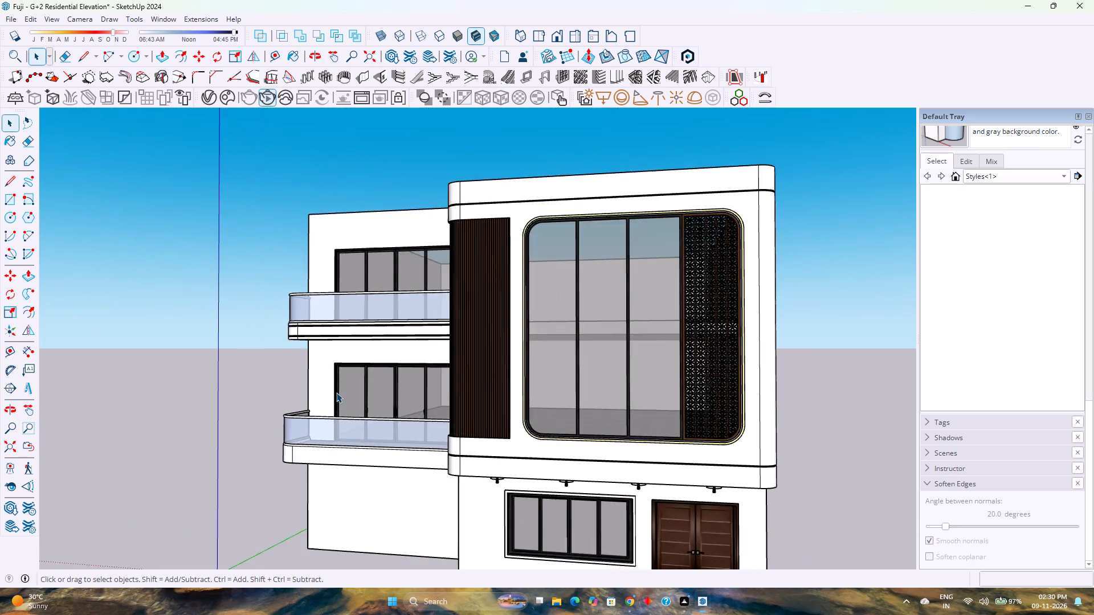
scroll(336, 392, up, 7)
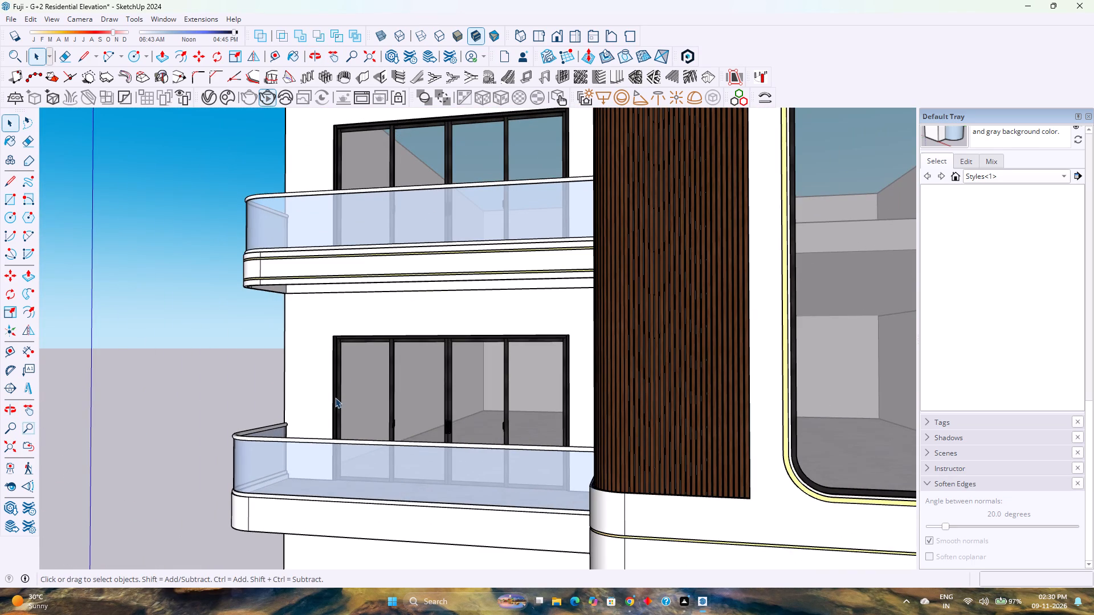
scroll(335, 397, down, 2)
scroll(335, 397, up, 2)
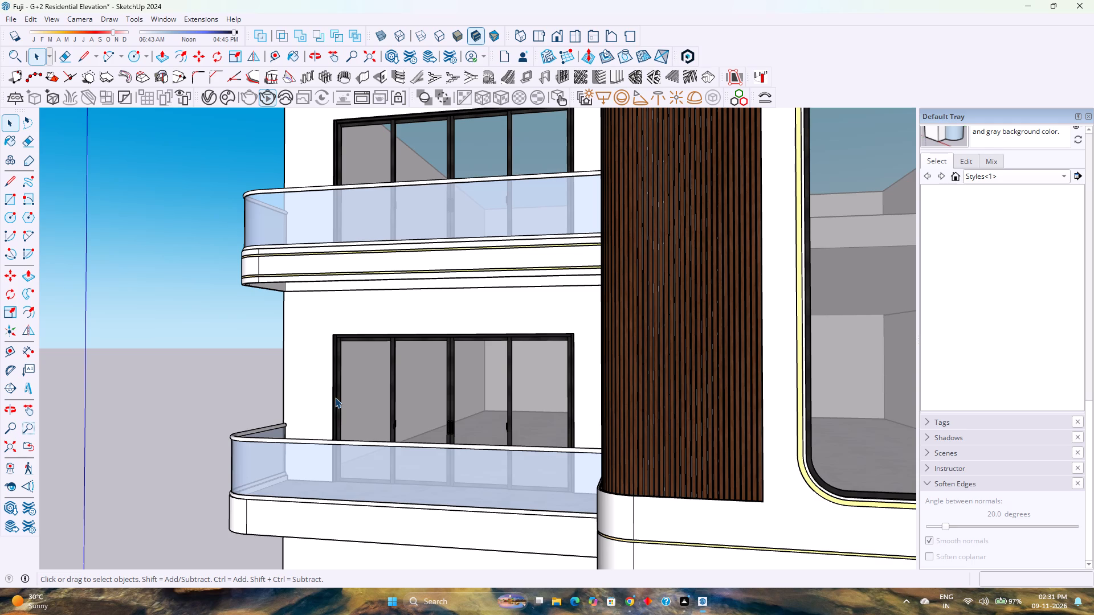
scroll(303, 406, down, 2)
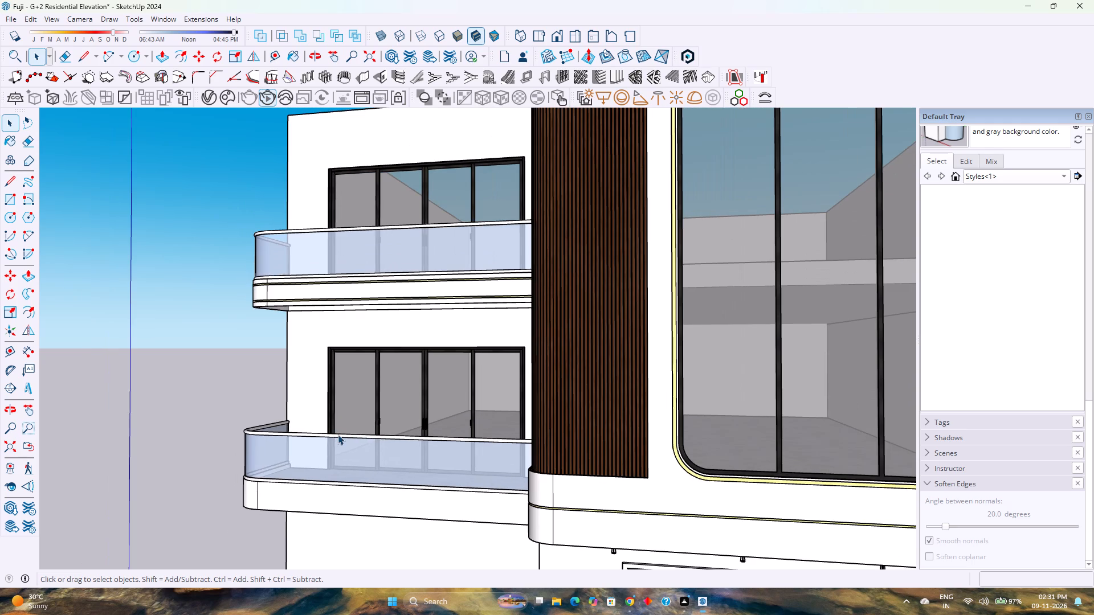
scroll(340, 434, down, 3)
scroll(340, 434, up, 3)
scroll(340, 434, down, 3)
scroll(340, 435, up, 2)
scroll(340, 435, down, 2)
scroll(340, 436, up, 3)
scroll(340, 436, down, 2)
scroll(340, 436, up, 2)
scroll(340, 437, down, 3)
scroll(340, 437, up, 4)
scroll(340, 437, down, 2)
scroll(340, 437, up, 3)
scroll(340, 437, down, 4)
scroll(340, 437, up, 4)
scroll(340, 437, down, 3)
scroll(340, 437, up, 3)
scroll(340, 437, down, 4)
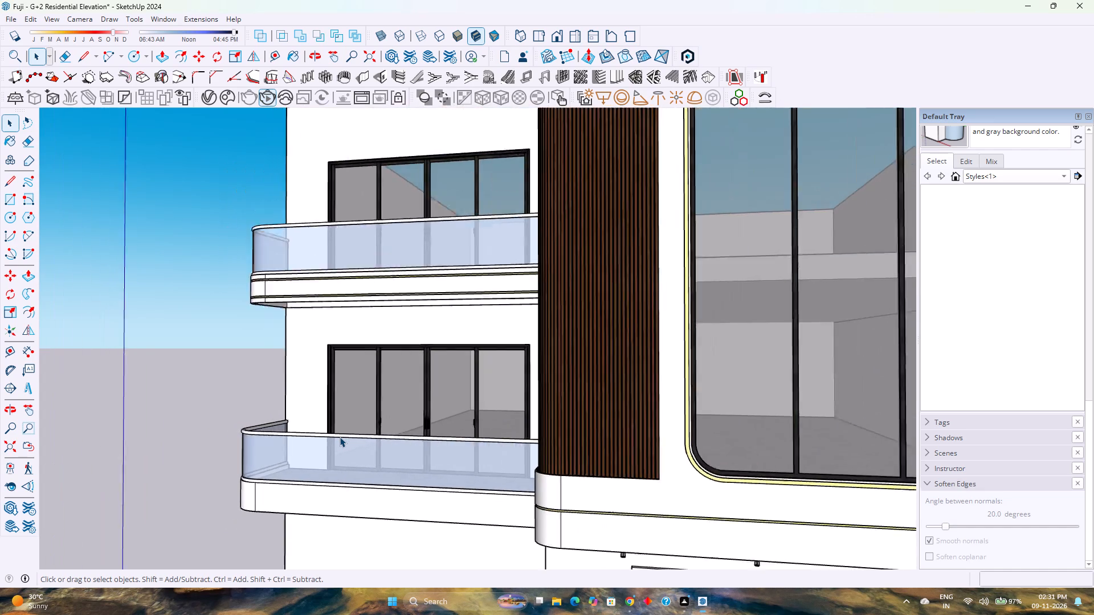
scroll(340, 437, up, 2)
scroll(340, 437, down, 3)
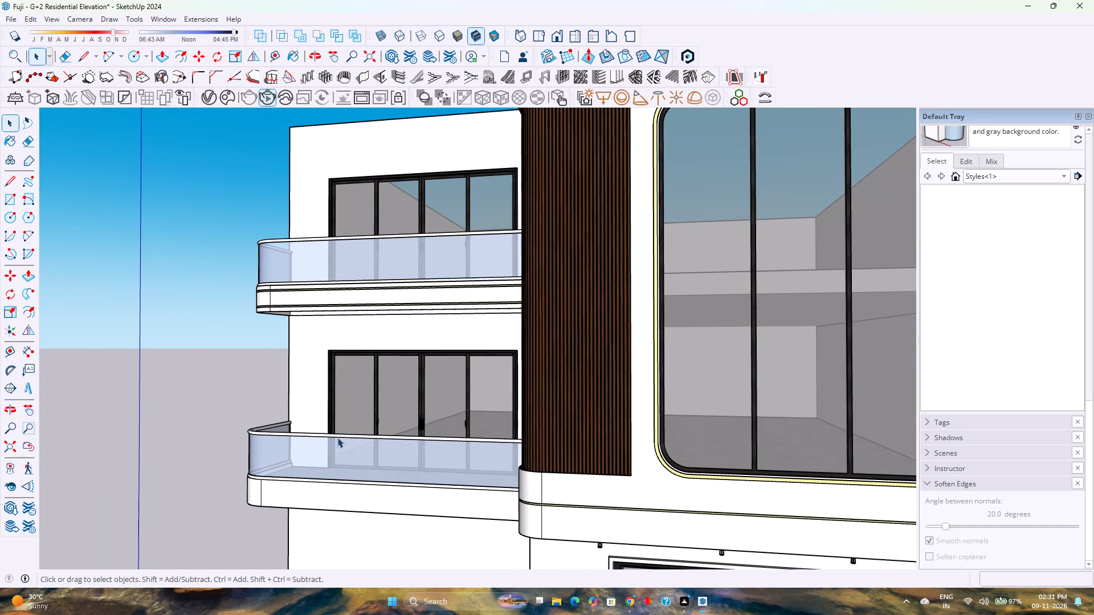
scroll(337, 437, down, 2)
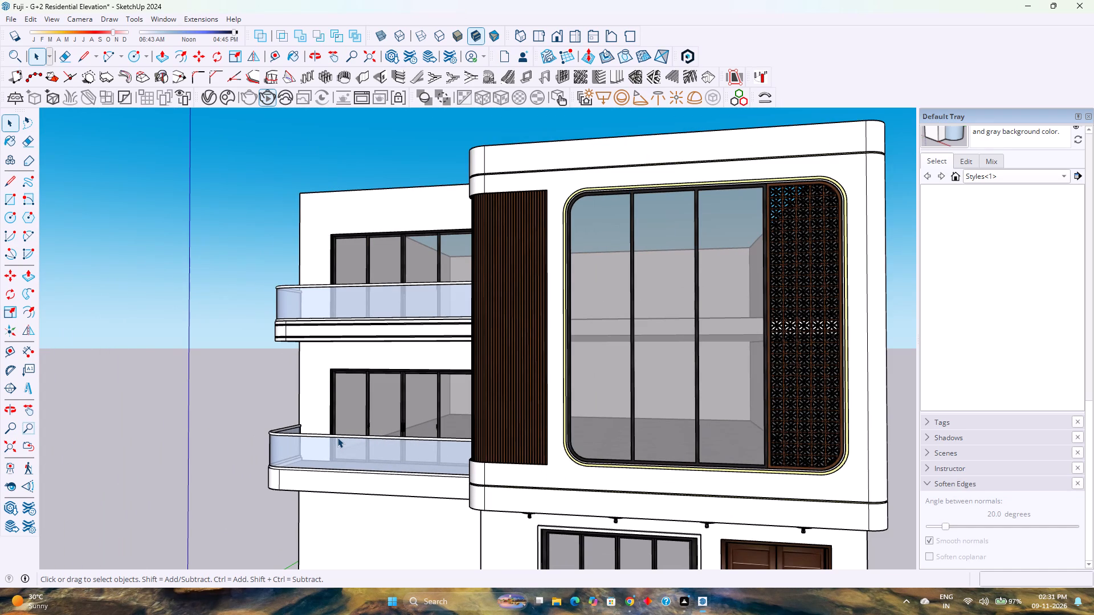
scroll(340, 430, down, 7)
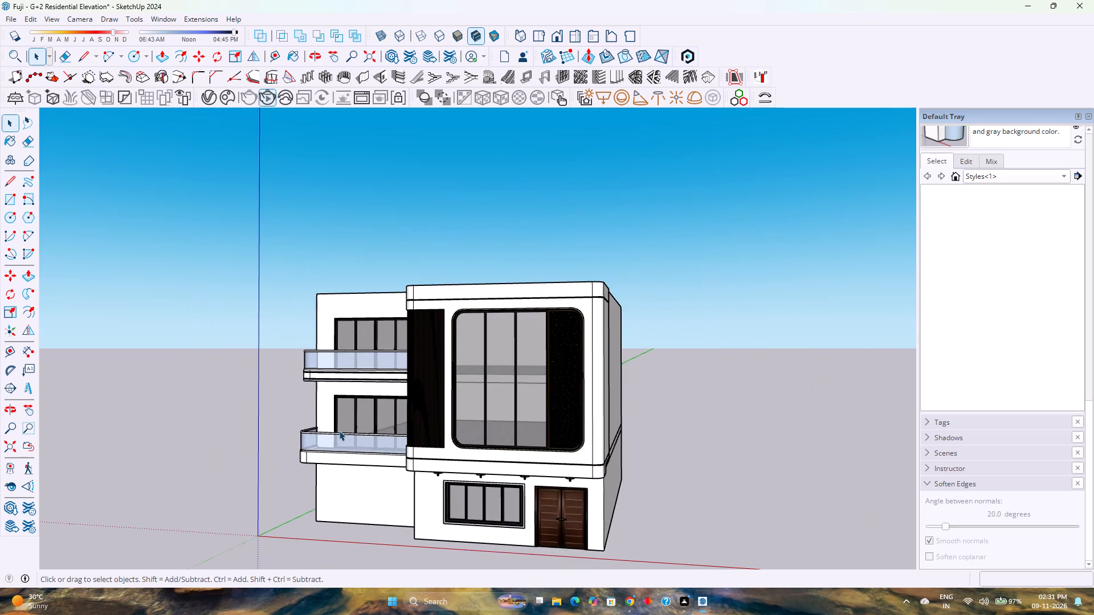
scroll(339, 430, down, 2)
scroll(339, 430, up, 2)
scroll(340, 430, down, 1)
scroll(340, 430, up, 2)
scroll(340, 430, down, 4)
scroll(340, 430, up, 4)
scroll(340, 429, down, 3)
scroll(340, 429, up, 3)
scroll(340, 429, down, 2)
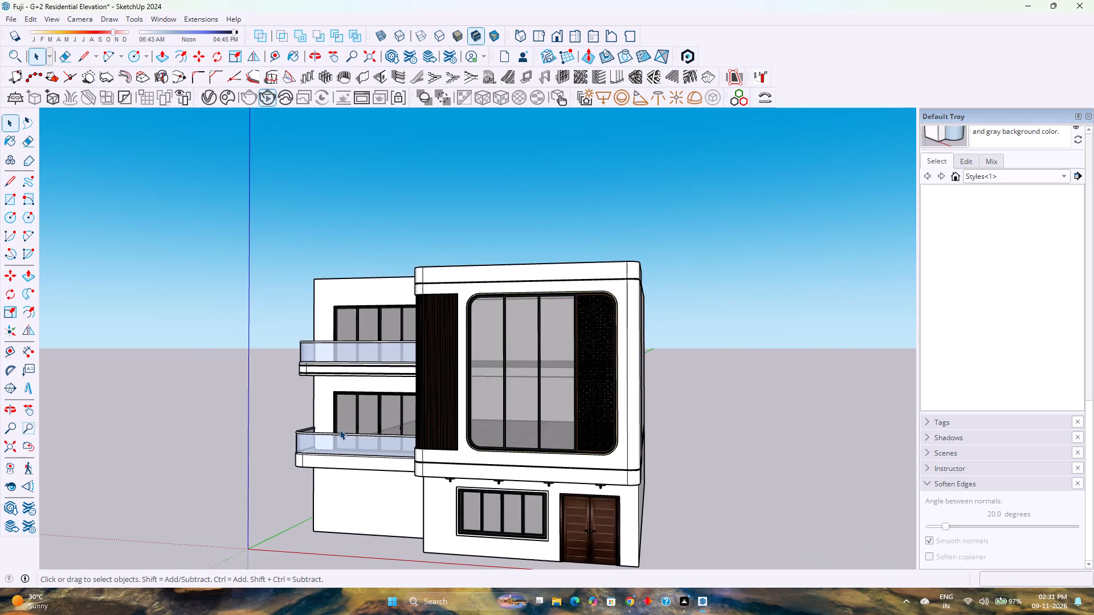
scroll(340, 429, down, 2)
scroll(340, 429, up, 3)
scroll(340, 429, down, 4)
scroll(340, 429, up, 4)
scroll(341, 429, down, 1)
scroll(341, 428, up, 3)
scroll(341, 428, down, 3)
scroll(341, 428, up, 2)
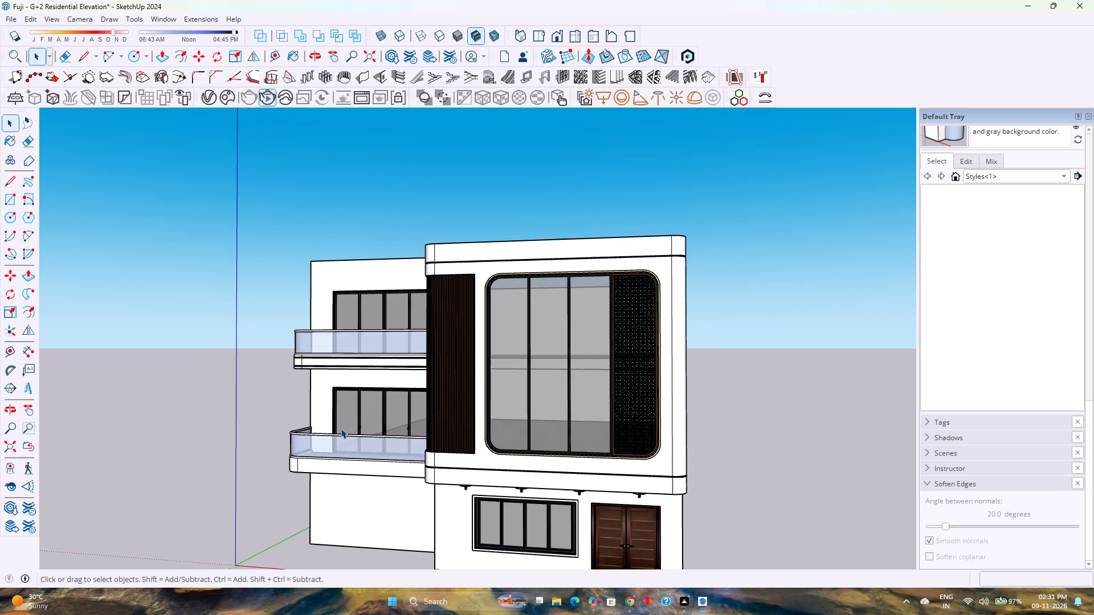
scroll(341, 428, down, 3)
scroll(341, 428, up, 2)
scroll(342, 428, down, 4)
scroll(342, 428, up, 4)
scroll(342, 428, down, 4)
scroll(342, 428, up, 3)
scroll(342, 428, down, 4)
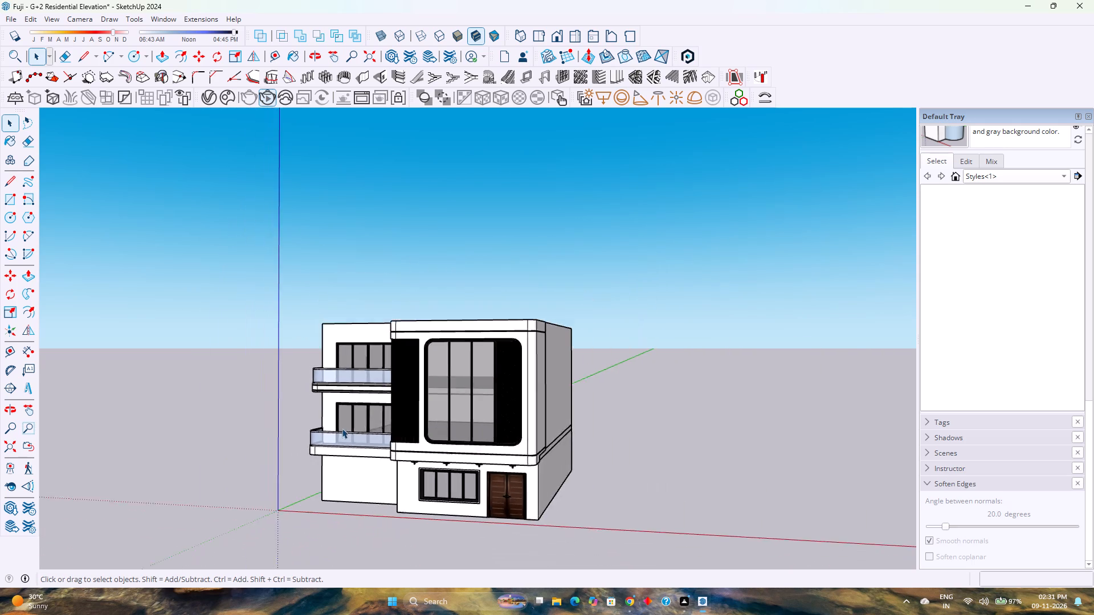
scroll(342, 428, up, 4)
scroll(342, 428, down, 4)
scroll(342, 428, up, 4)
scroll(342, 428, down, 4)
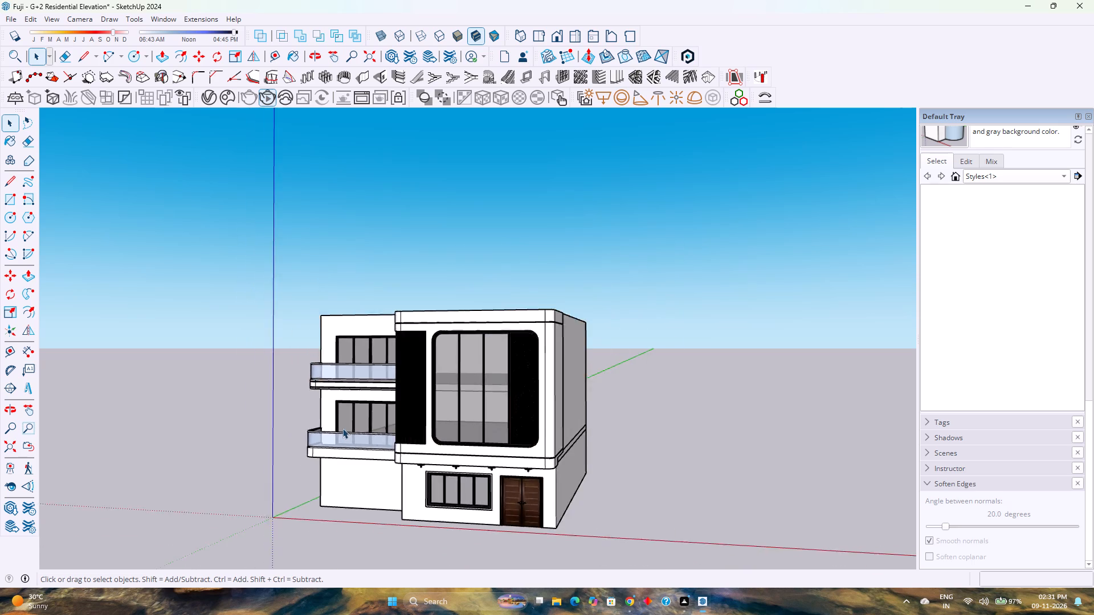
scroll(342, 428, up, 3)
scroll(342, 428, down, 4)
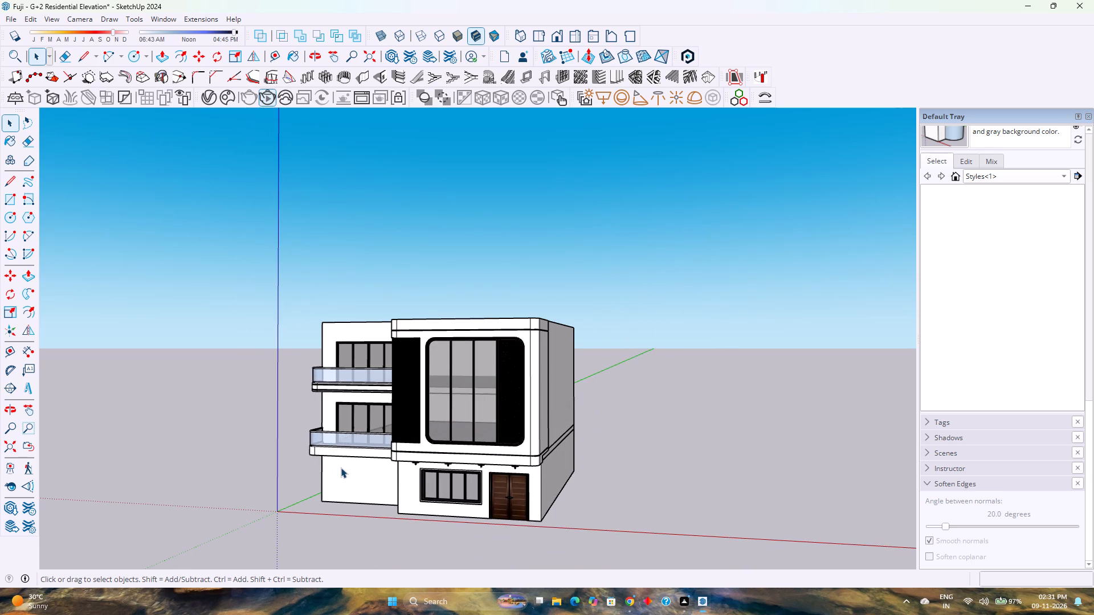
Examine the ground floor wall, window, door and the undersides of the balconies and overhang from a low front view.
scroll(342, 463, up, 2)
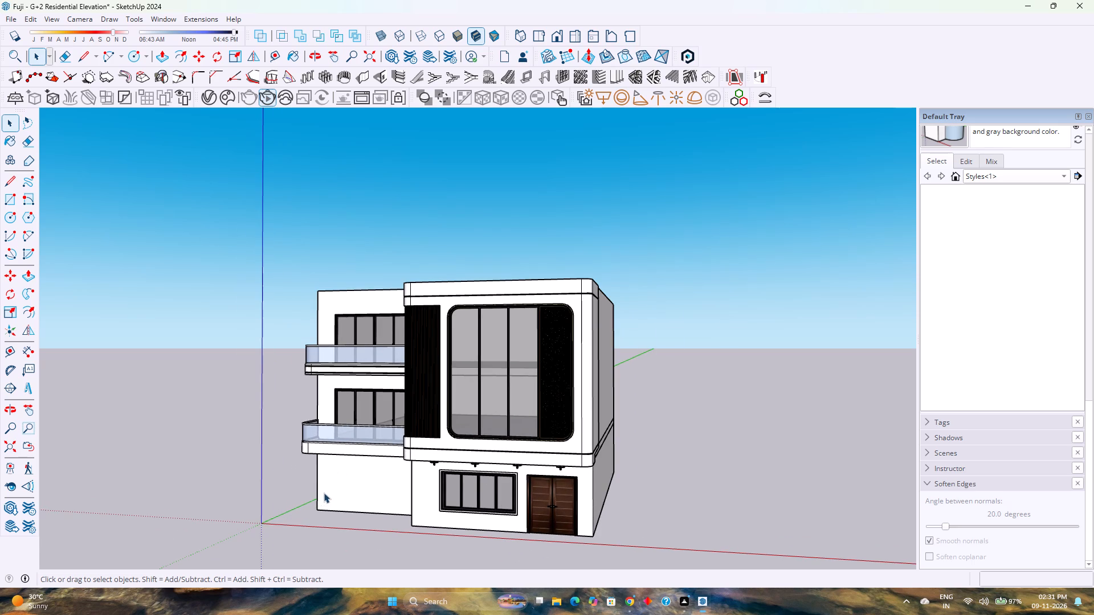
scroll(323, 499, up, 7)
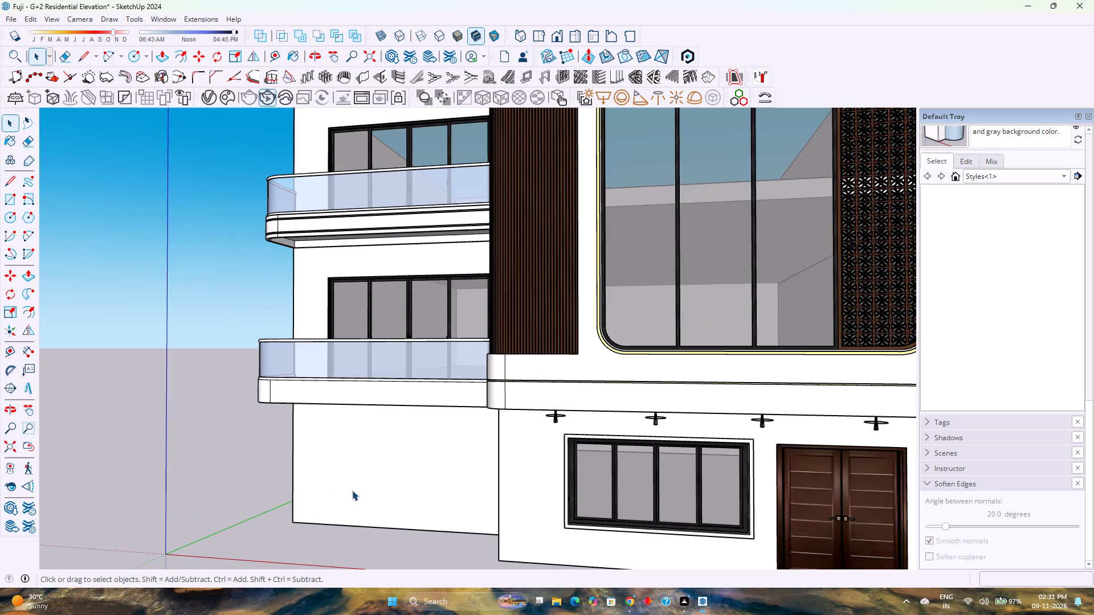
scroll(336, 486, up, 2)
middle_drag(365, 510, 434, 483)
middle_drag(423, 457, 420, 452)
middle_click(418, 449)
scroll(413, 444, down, 4)
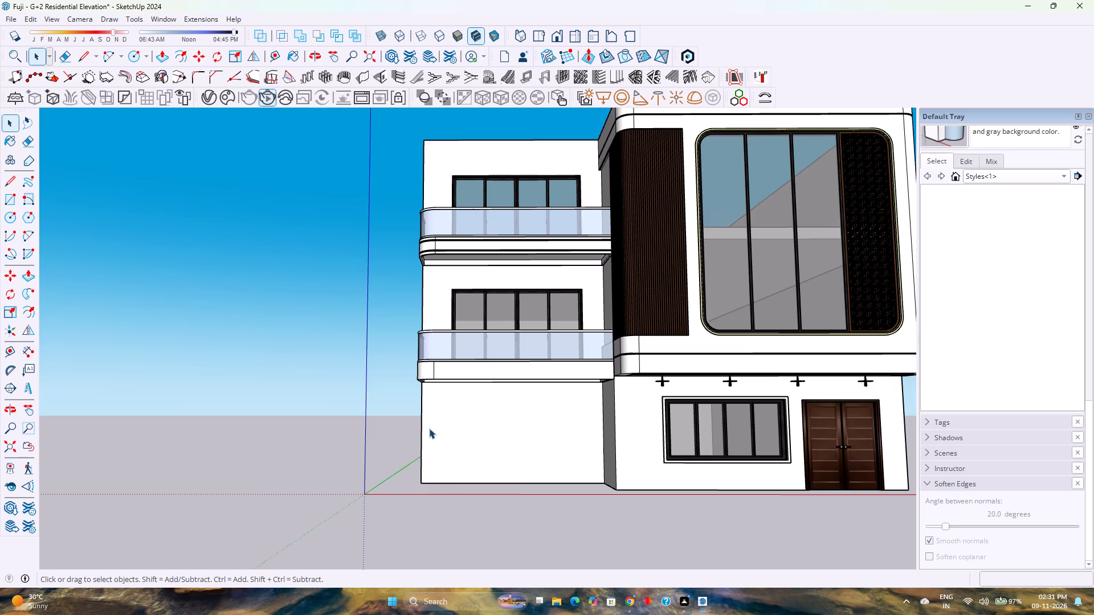
scroll(467, 180, down, 5)
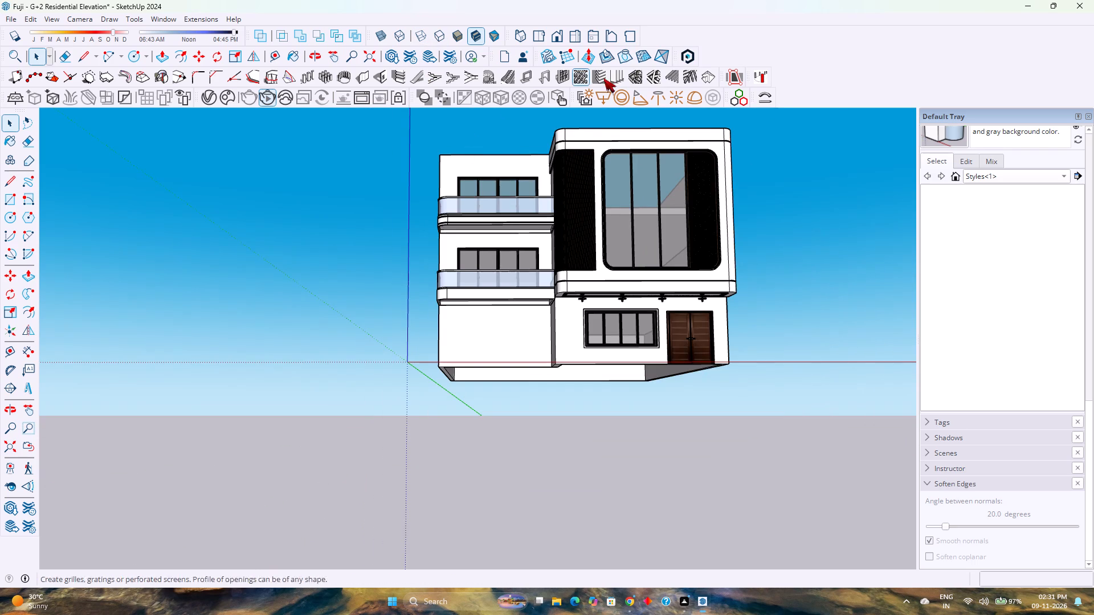
scroll(589, 194, up, 3)
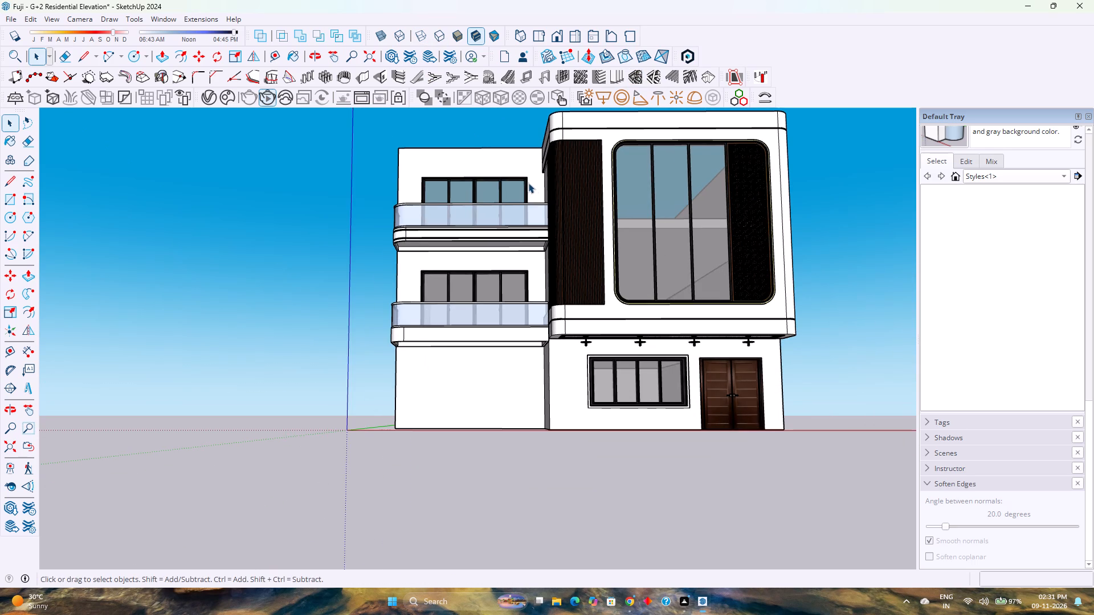
scroll(528, 182, down, 2)
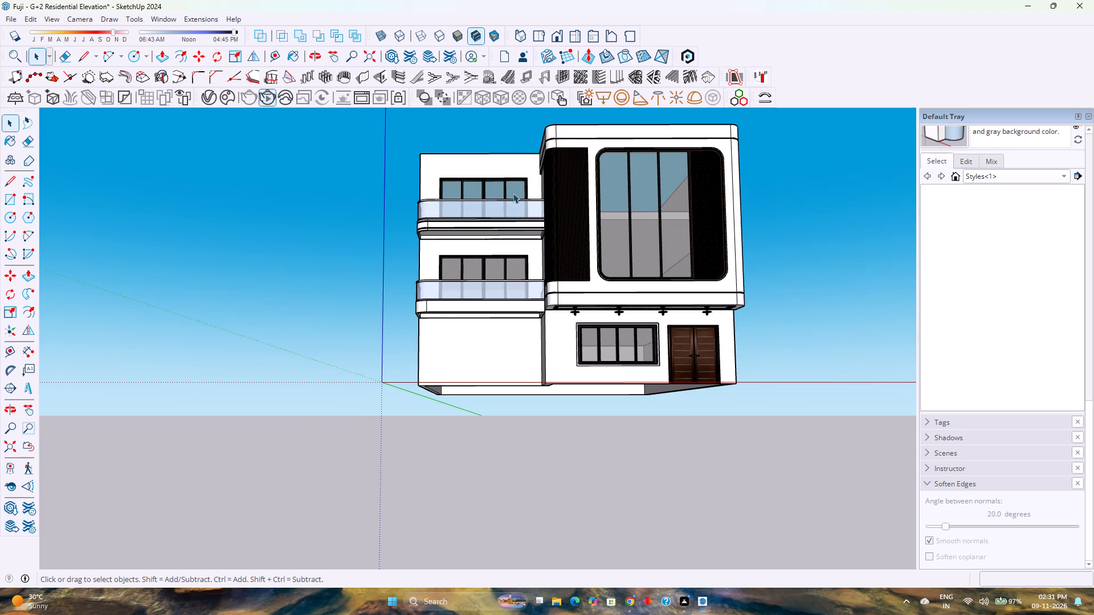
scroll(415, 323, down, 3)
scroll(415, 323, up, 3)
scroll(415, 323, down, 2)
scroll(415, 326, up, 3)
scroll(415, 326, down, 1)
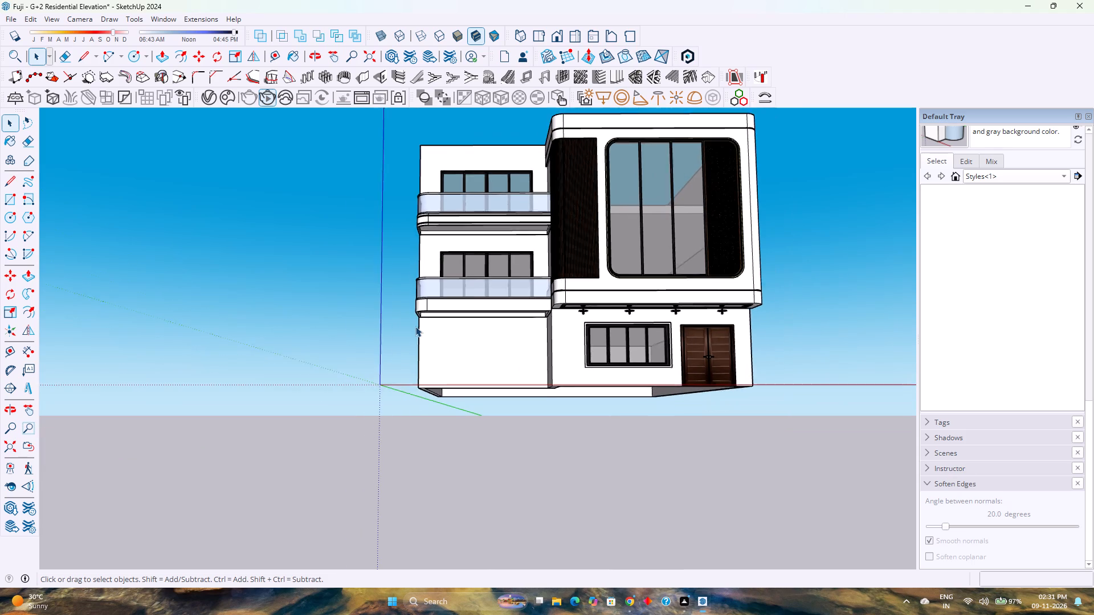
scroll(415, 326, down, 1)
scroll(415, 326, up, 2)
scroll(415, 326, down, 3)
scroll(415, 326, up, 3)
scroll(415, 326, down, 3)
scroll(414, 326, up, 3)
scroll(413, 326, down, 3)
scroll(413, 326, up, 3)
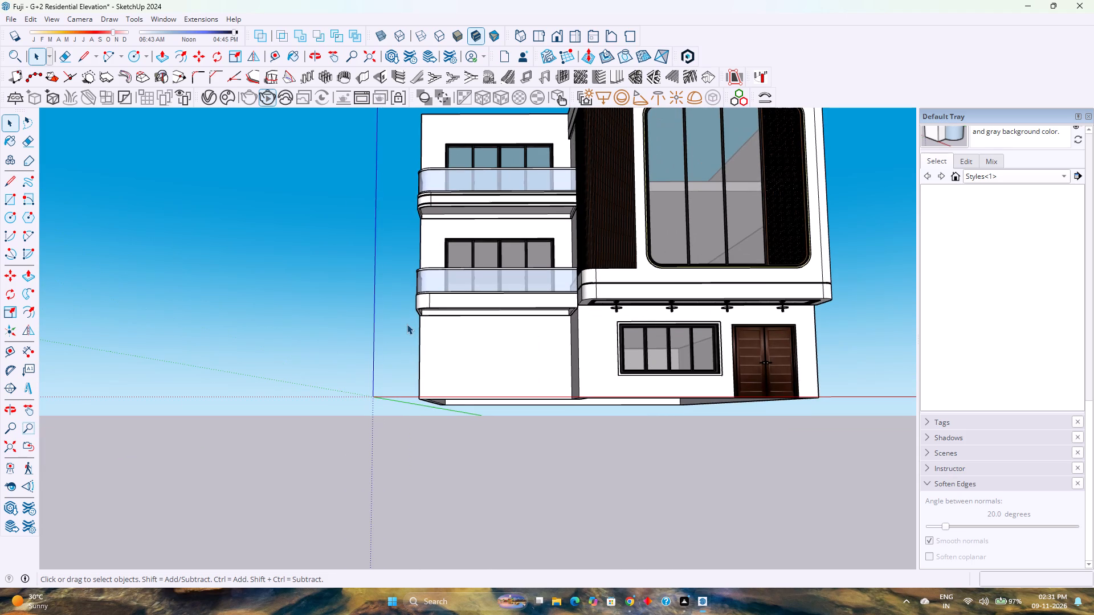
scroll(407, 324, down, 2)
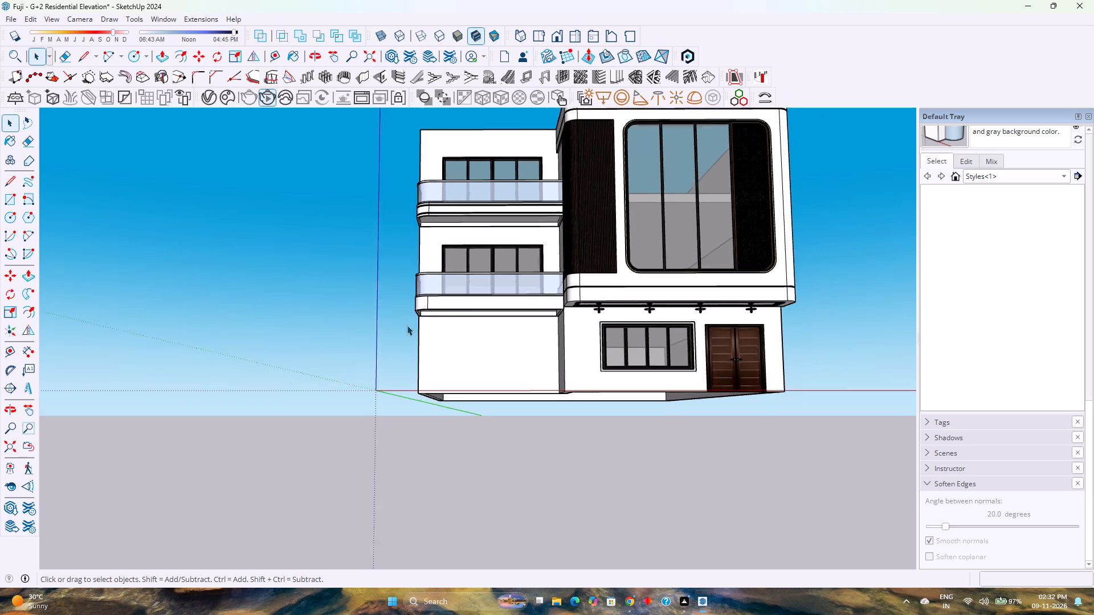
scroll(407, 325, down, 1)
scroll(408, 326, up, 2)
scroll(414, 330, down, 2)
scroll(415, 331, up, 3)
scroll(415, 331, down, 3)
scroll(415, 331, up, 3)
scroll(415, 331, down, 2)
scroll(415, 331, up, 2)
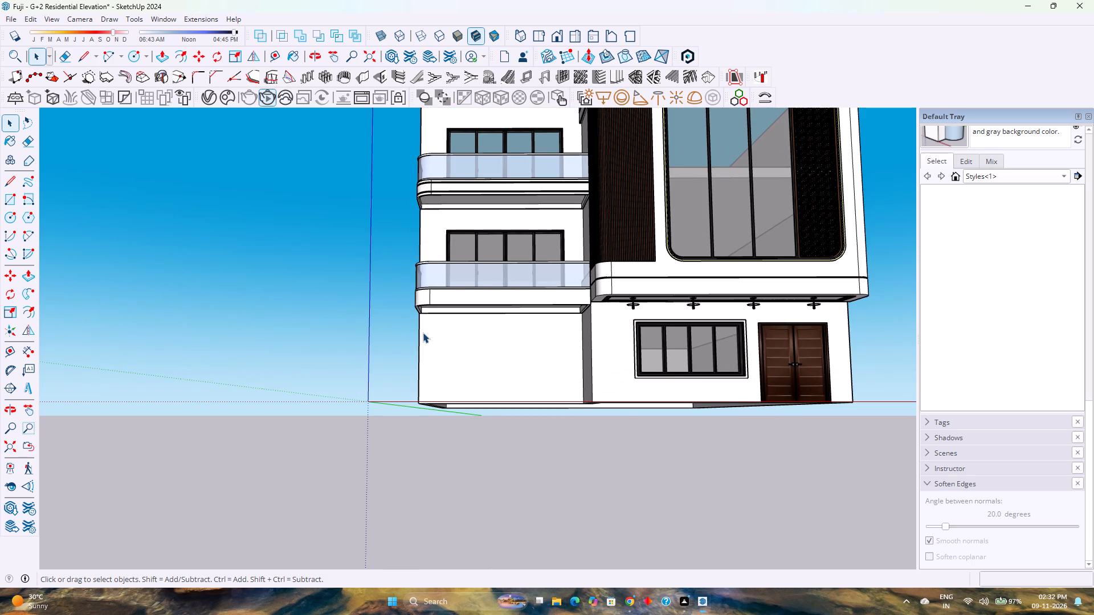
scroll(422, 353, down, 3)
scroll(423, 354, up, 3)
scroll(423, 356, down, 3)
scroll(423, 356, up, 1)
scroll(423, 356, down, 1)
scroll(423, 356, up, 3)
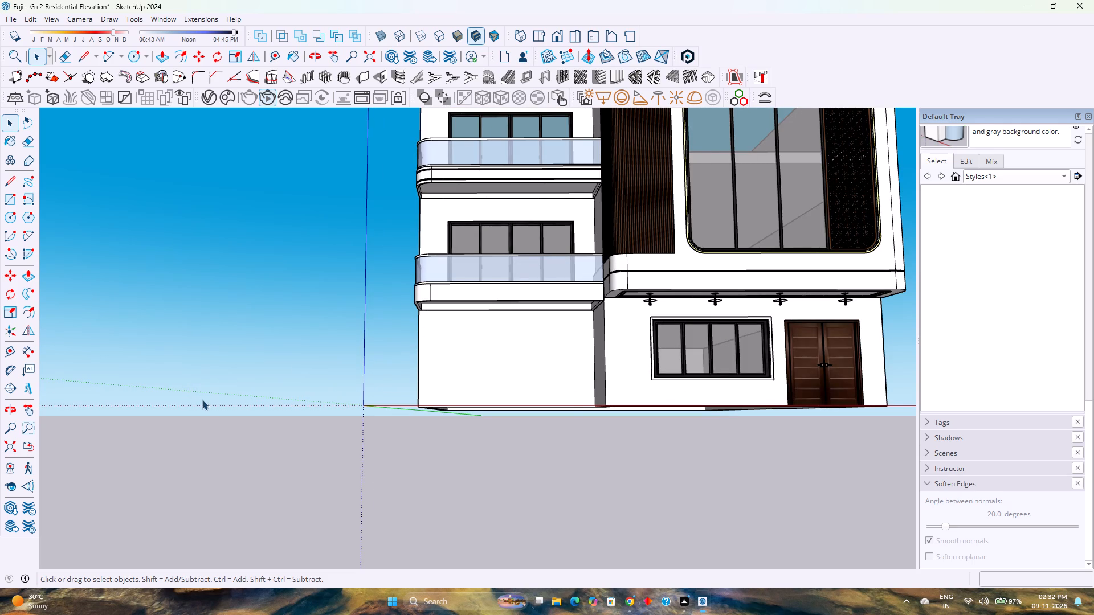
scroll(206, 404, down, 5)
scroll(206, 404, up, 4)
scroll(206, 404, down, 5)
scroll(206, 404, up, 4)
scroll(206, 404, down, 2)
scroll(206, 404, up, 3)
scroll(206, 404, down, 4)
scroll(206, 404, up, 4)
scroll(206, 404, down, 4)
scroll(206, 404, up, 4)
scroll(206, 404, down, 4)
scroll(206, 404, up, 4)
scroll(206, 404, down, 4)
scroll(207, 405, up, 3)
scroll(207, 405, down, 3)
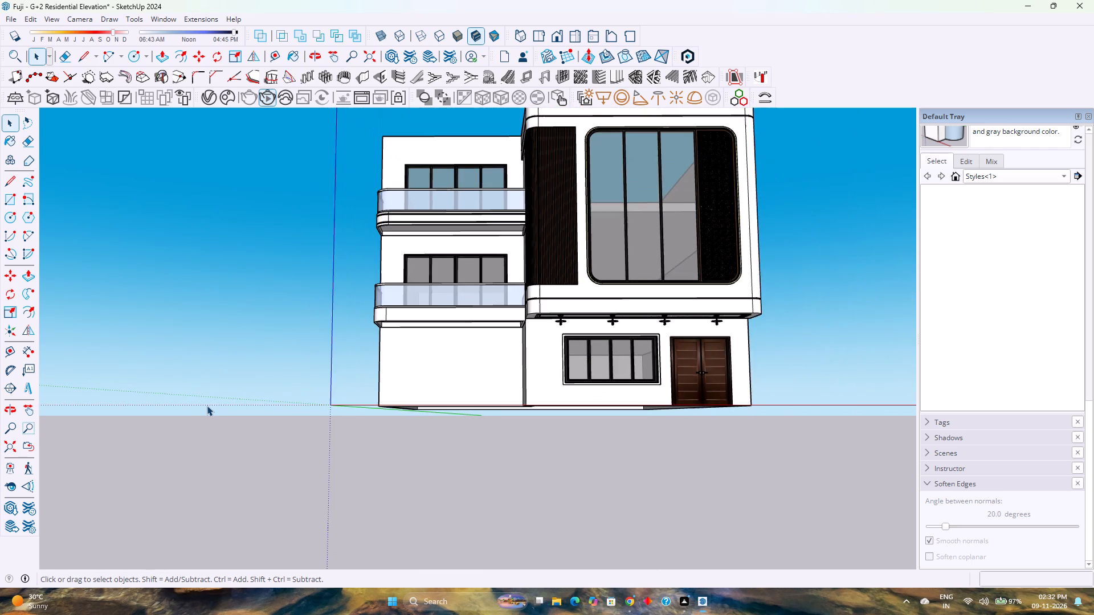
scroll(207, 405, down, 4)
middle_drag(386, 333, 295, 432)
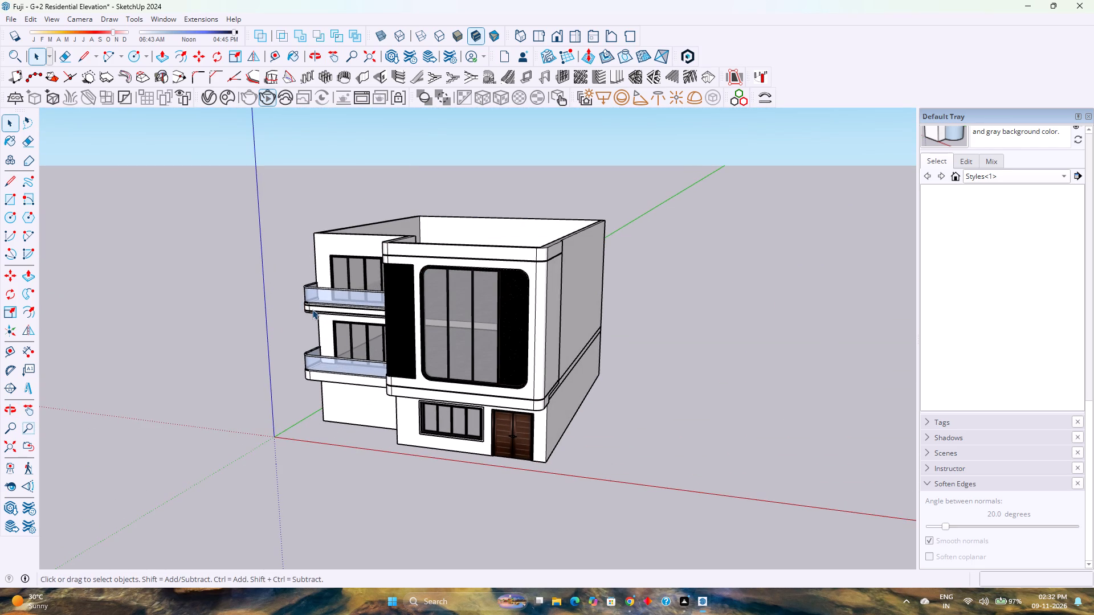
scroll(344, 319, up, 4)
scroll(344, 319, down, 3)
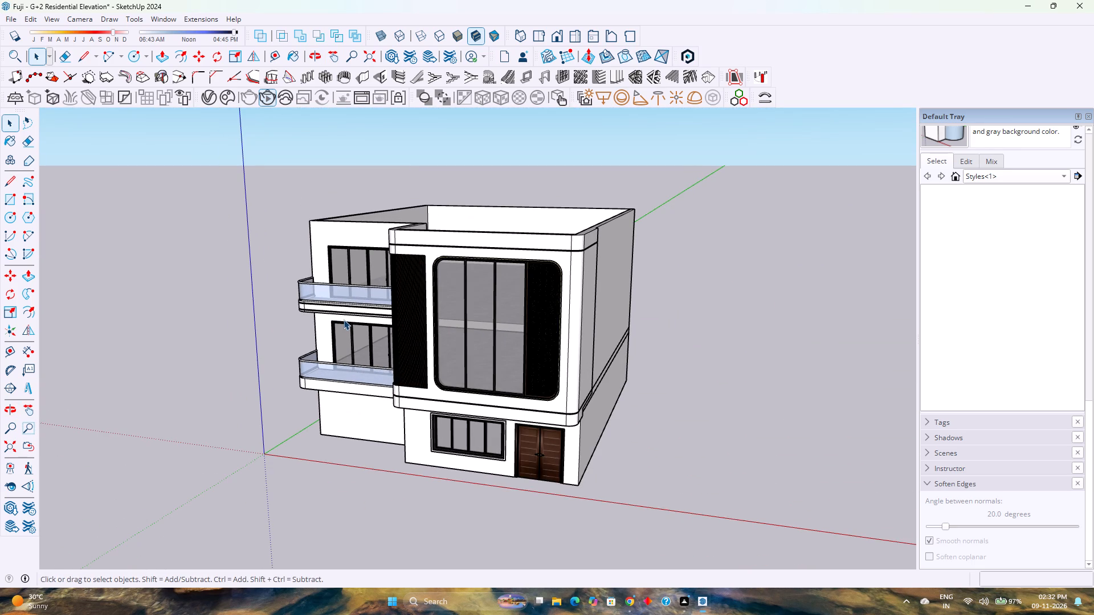
Examine the whole building from the front, from above the roof terrace and from a low front view.
scroll(346, 346, down, 4)
scroll(346, 346, up, 3)
scroll(345, 346, down, 3)
scroll(345, 346, up, 2)
scroll(345, 346, down, 3)
scroll(345, 346, up, 4)
scroll(345, 346, down, 4)
scroll(345, 346, up, 5)
middle_drag(337, 354, 110, 440)
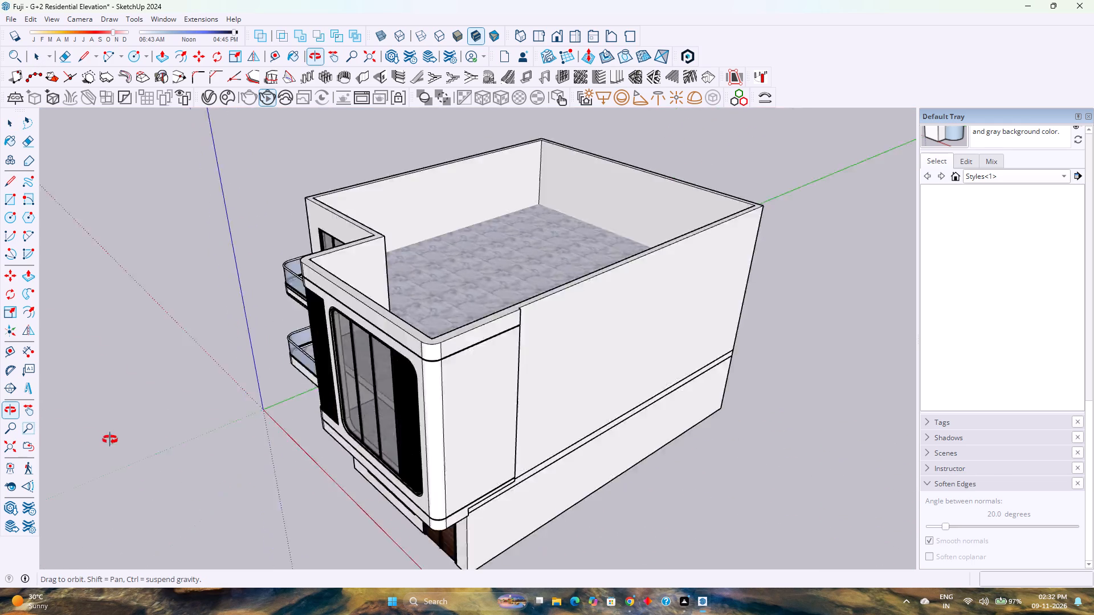
middle_drag(110, 440, 601, 287)
middle_click(601, 287)
scroll(601, 287, down, 4)
middle_drag(644, 290, 317, 370)
scroll(311, 347, down, 2)
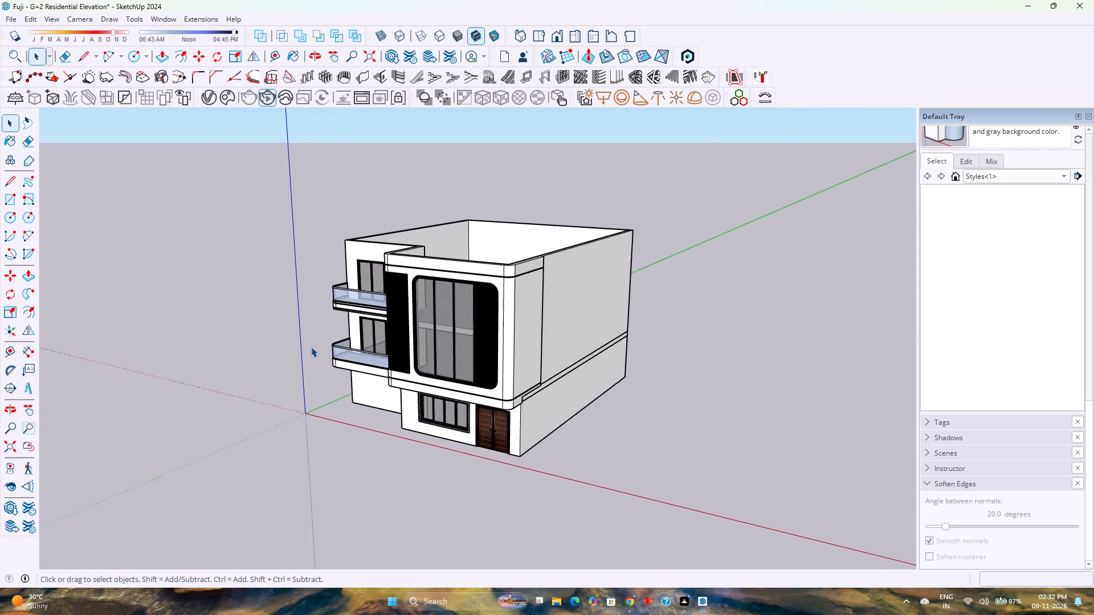
scroll(311, 347, up, 3)
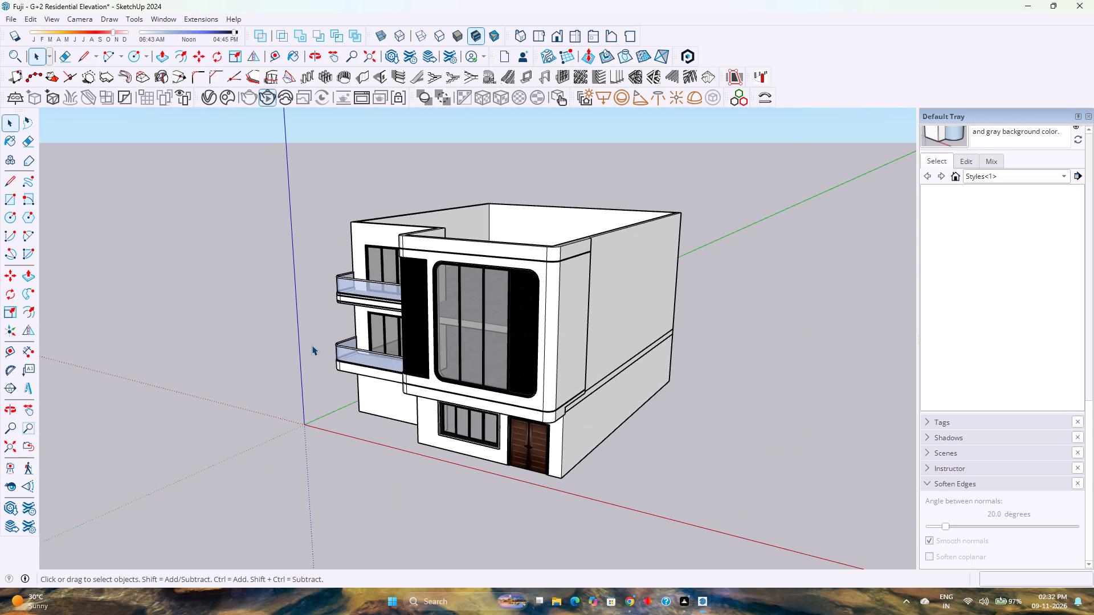
scroll(329, 341, down, 4)
scroll(329, 341, up, 3)
scroll(329, 341, down, 3)
scroll(329, 341, up, 7)
scroll(329, 340, down, 3)
middle_drag(329, 340, 579, 270)
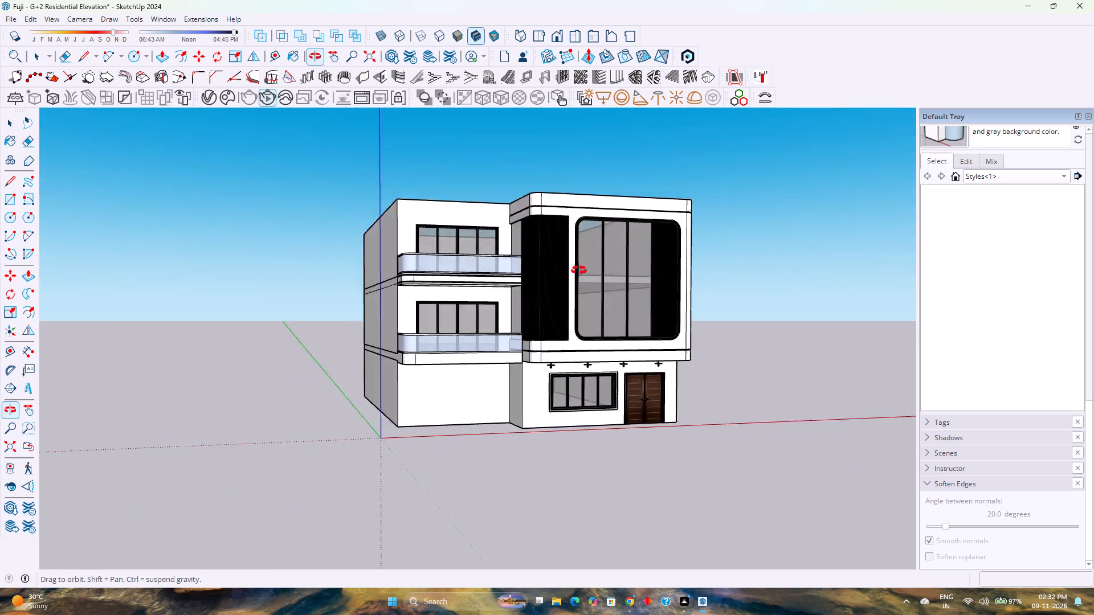
middle_drag(579, 270, 439, 331)
middle_click(439, 331)
Examine the upper balcony's curved glass railing, handrail and slab edge close up from above.
scroll(414, 268, up, 3)
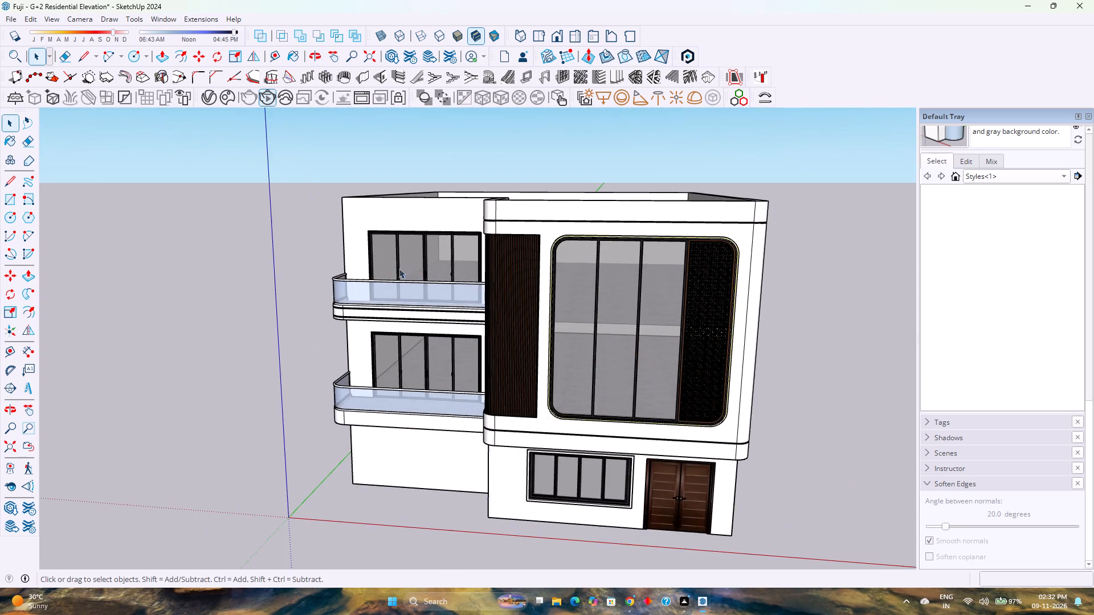
scroll(380, 268, up, 2)
middle_drag(340, 284, 455, 416)
middle_click(455, 416)
scroll(432, 453, up, 1)
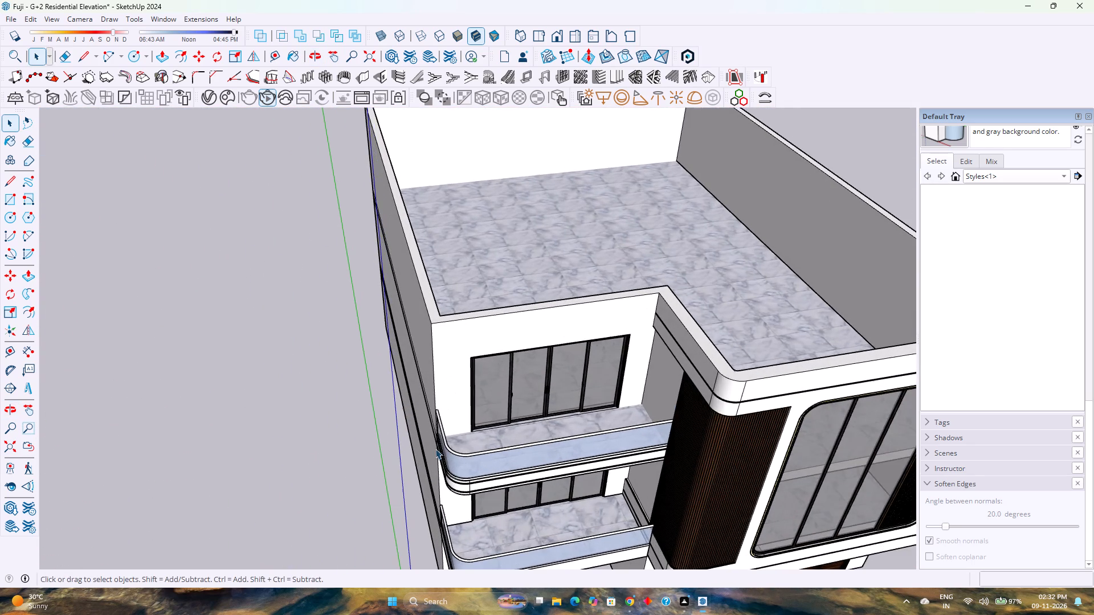
scroll(439, 441, up, 3)
scroll(454, 520, up, 9)
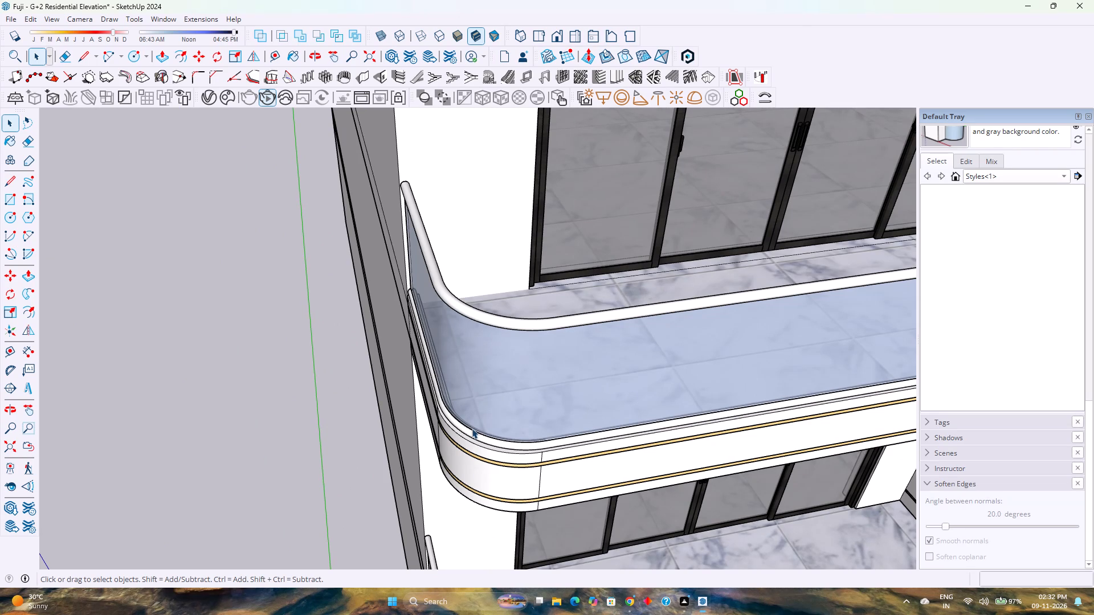
scroll(453, 371, up, 4)
scroll(453, 371, down, 1)
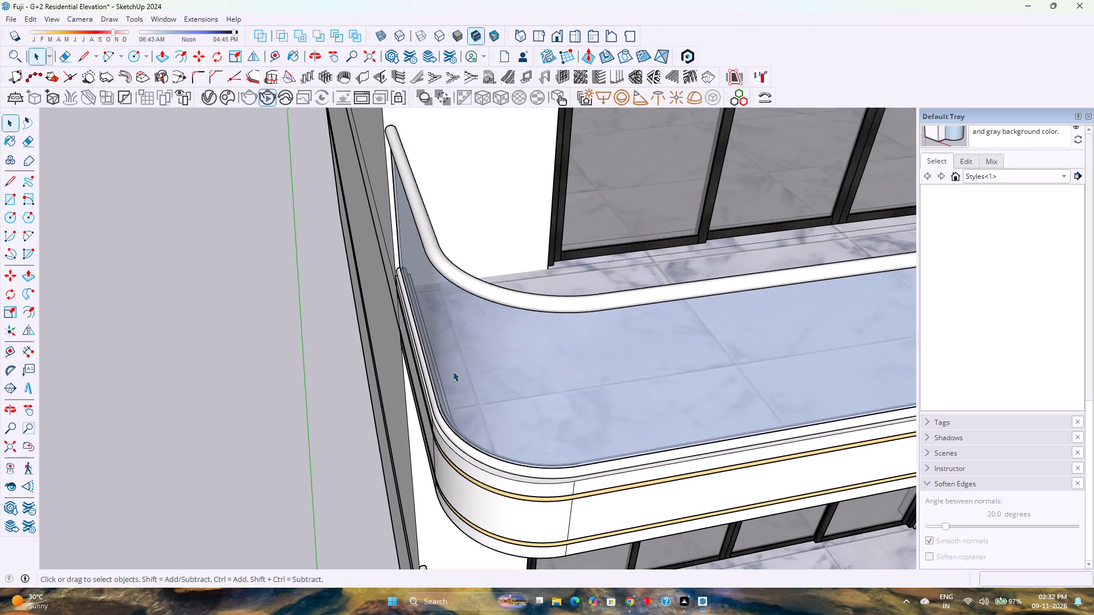
scroll(453, 371, down, 4)
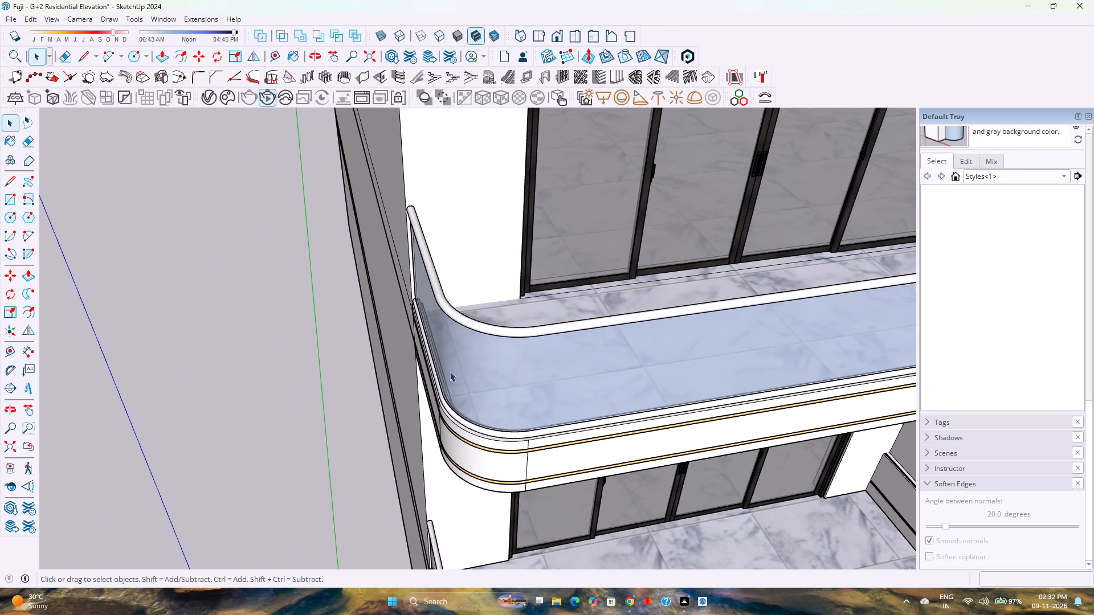
scroll(448, 372, up, 1)
scroll(448, 372, down, 9)
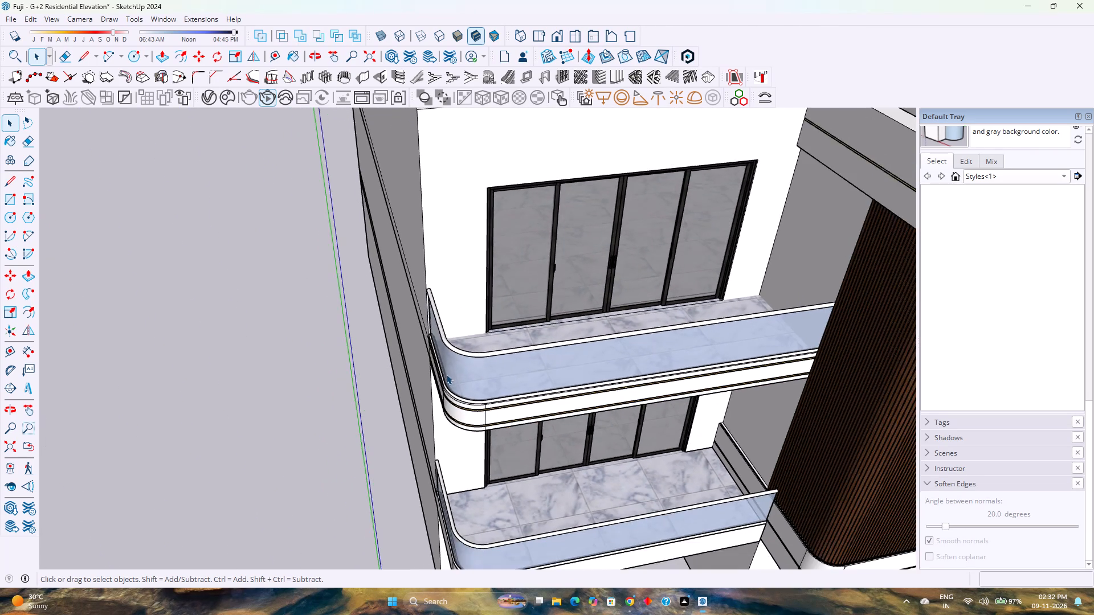
scroll(446, 374, down, 8)
Examine the front elevation from above and from ground level, down to the blank ground-floor wall below the balconies.
middle_drag(473, 481, 442, 413)
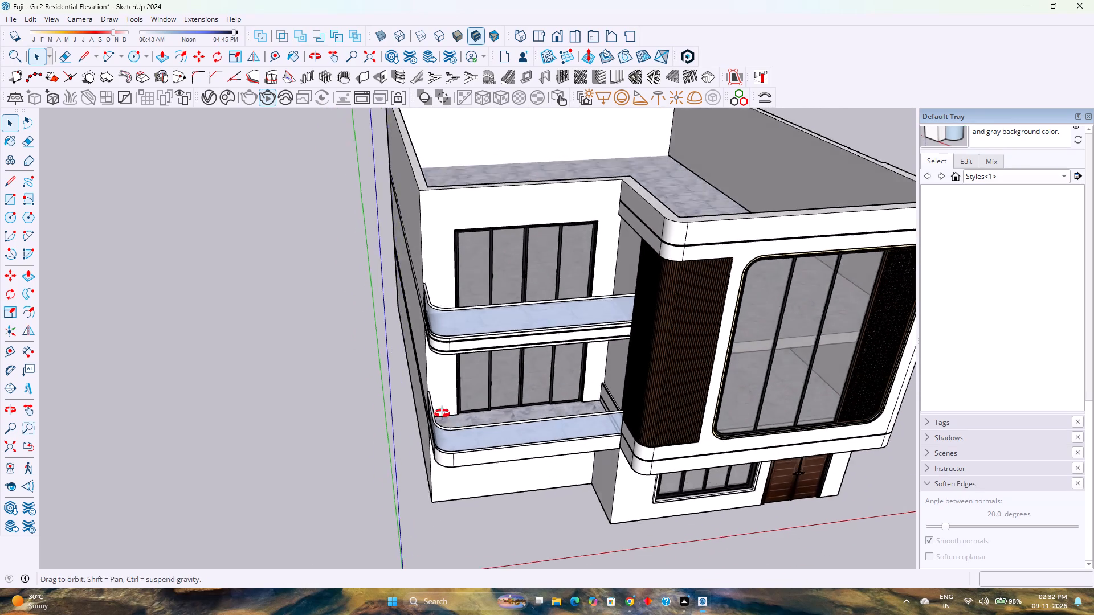
middle_drag(442, 413, 423, 380)
scroll(425, 378, down, 1)
middle_click(484, 440)
middle_drag(484, 440, 405, 383)
middle_click(405, 382)
scroll(451, 341, down, 5)
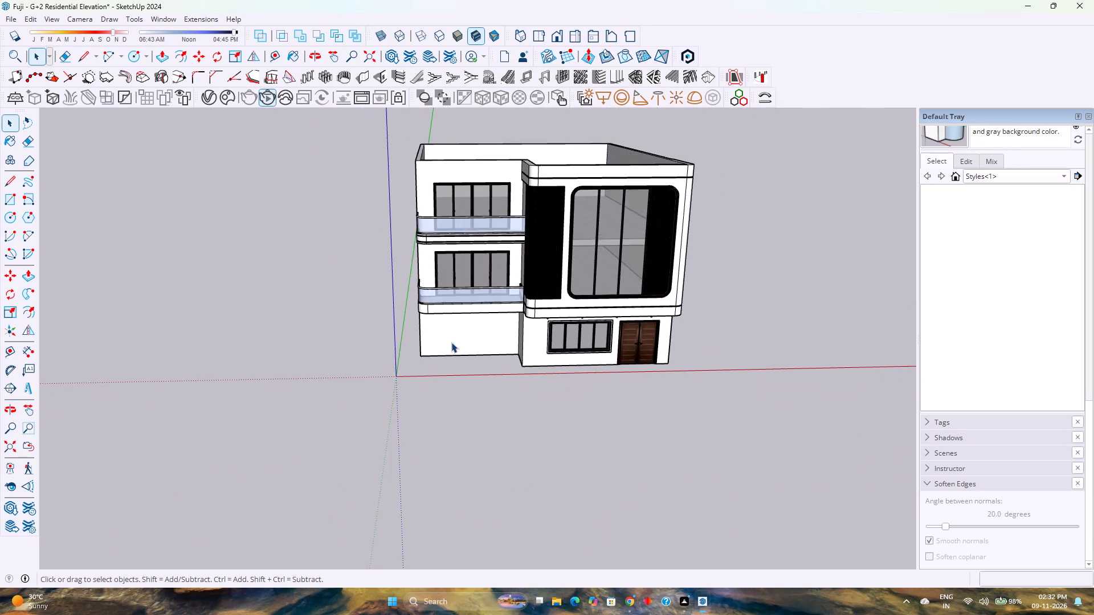
scroll(451, 343, down, 1)
middle_drag(582, 266, 619, 194)
middle_click(620, 193)
scroll(502, 277, up, 5)
middle_drag(509, 301, 508, 302)
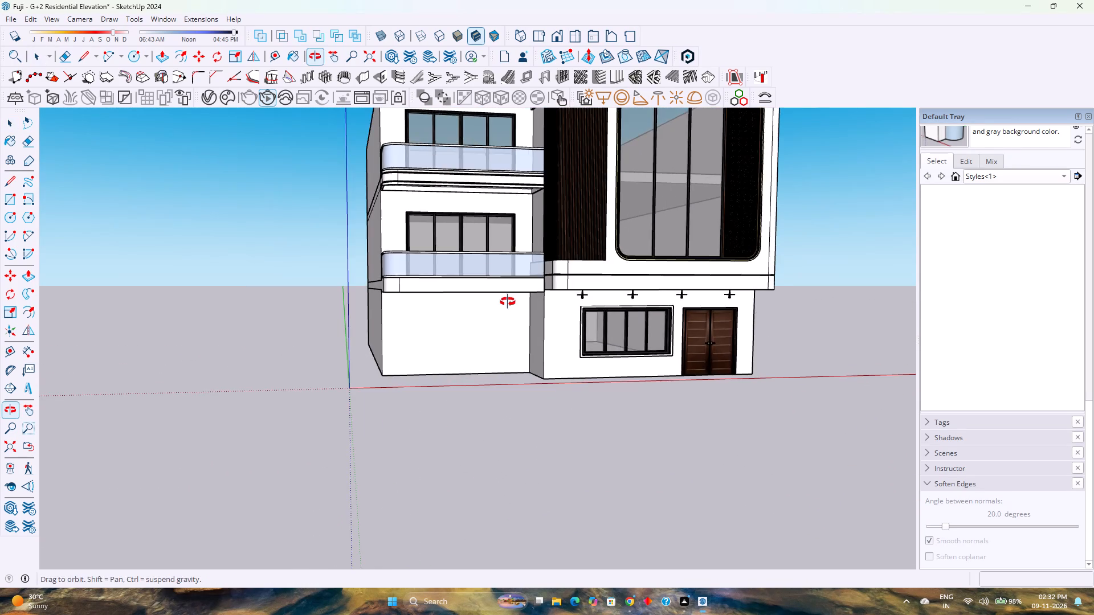
middle_drag(508, 302, 419, 307)
middle_click(419, 307)
scroll(436, 352, up, 4)
middle_drag(409, 360, 452, 329)
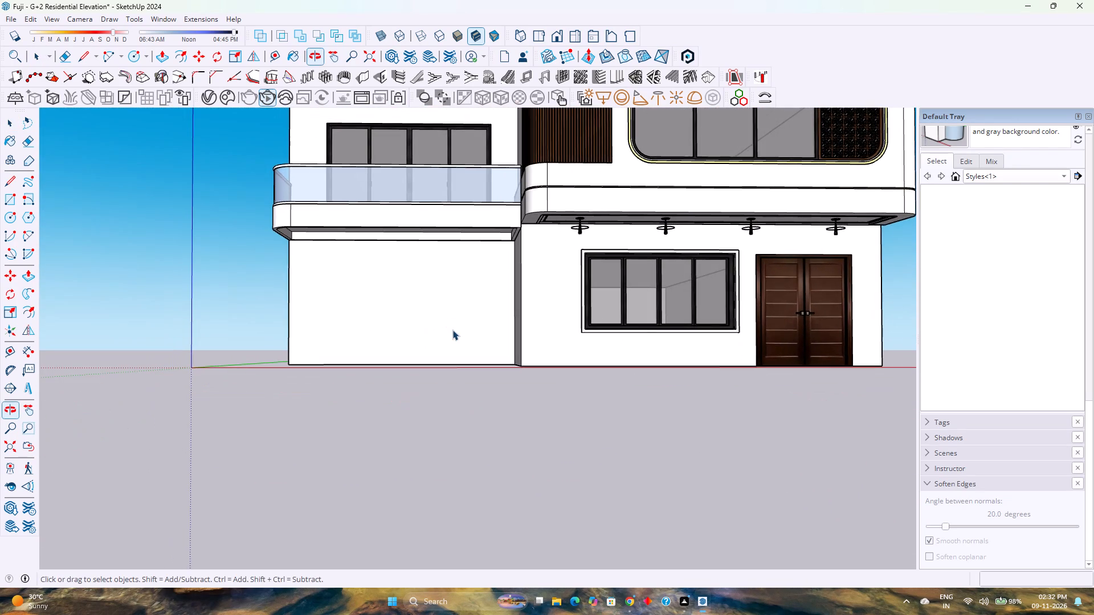
Examine the ground-floor window's frame and surround close up against the adjoining wall.
scroll(435, 342, up, 2)
scroll(661, 323, up, 3)
middle_drag(675, 337, 421, 440)
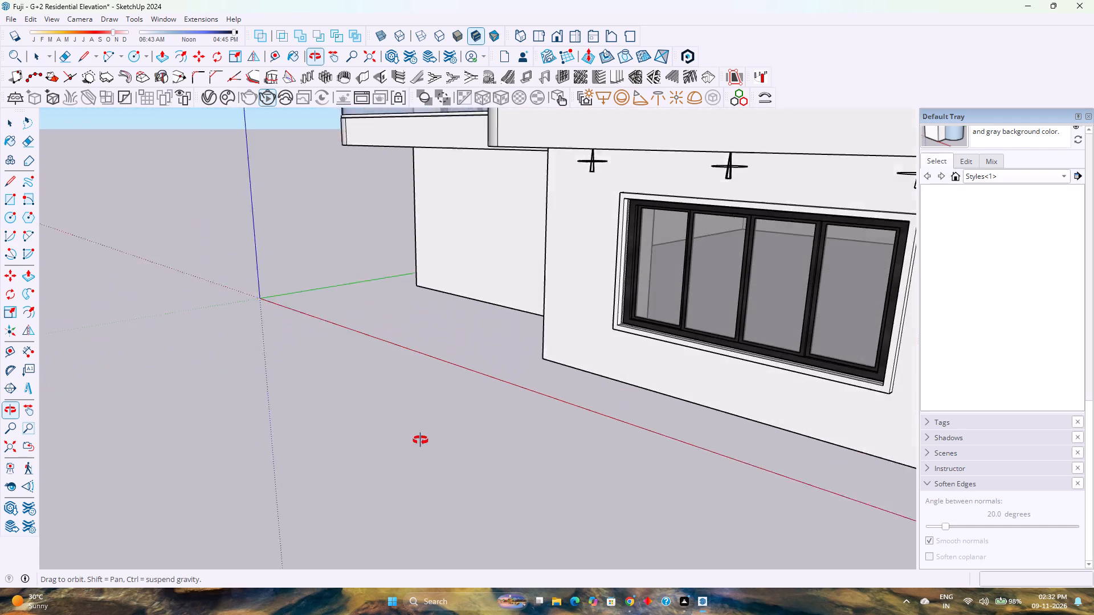
middle_drag(421, 440, 418, 458)
scroll(664, 321, up, 8)
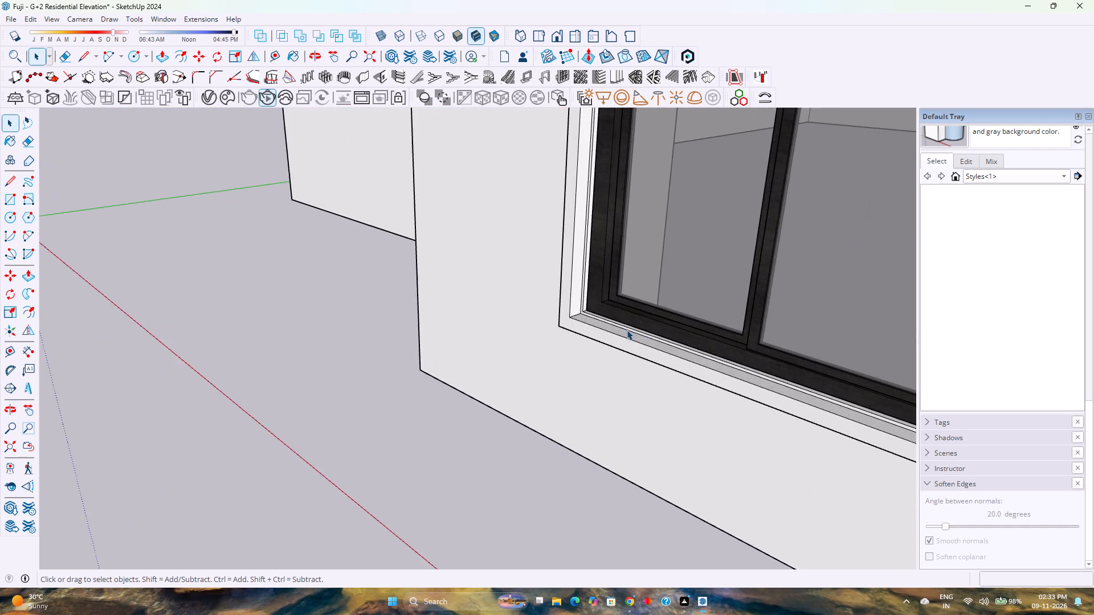
scroll(627, 330, up, 8)
middle_drag(563, 334, 700, 330)
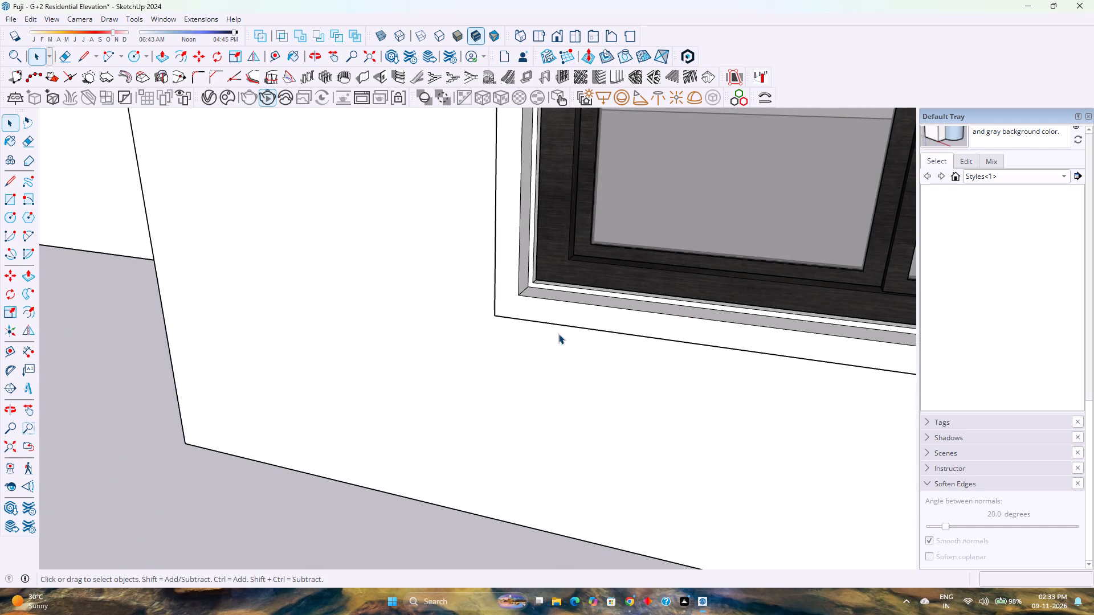
scroll(557, 334, down, 19)
middle_drag(443, 352, 499, 341)
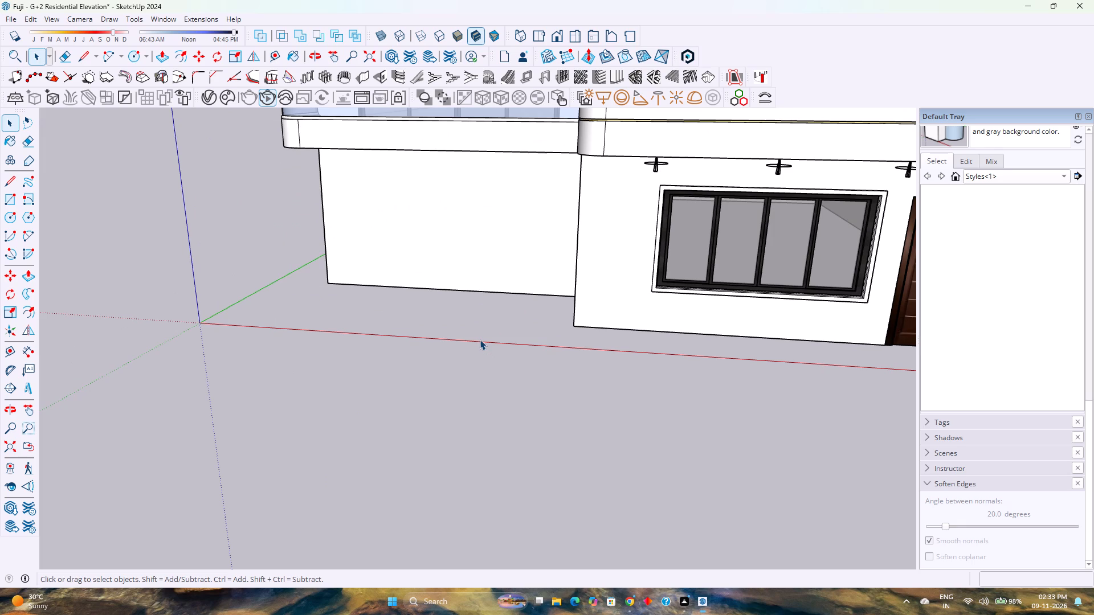
scroll(480, 339, down, 4)
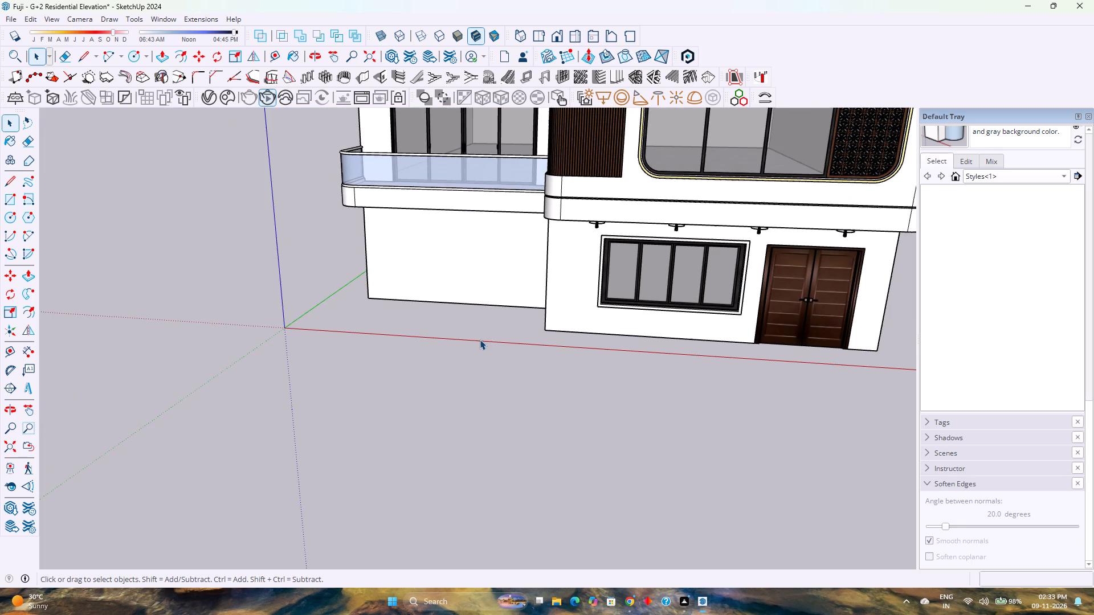
Open the nested ground-floor group for editing and select the blank wall face below the lower balcony.
middle_drag(463, 284, 456, 217)
middle_click(456, 217)
click(456, 217)
double_click(456, 217)
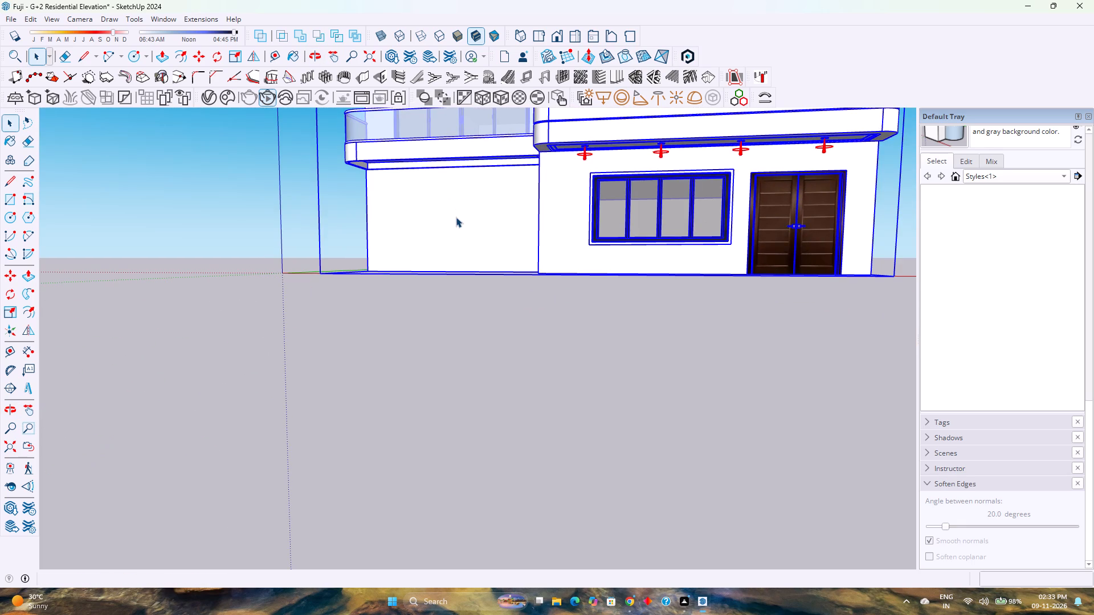
click(456, 217)
scroll(456, 217, down, 8)
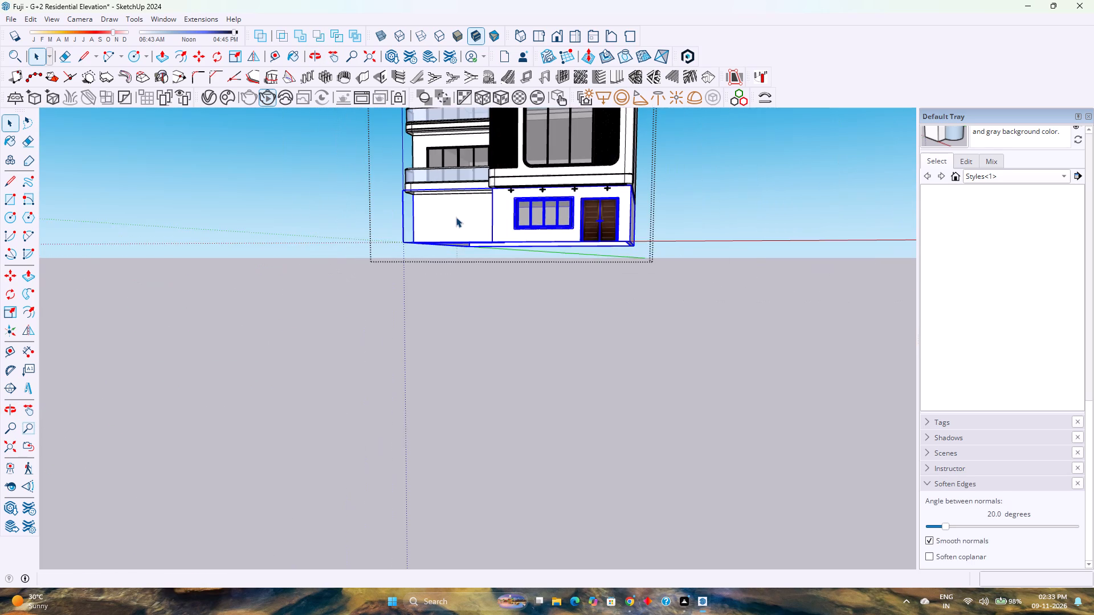
middle_drag(456, 217, 454, 309)
middle_click(451, 314)
middle_drag(450, 319, 428, 454)
scroll(406, 354, down, 9)
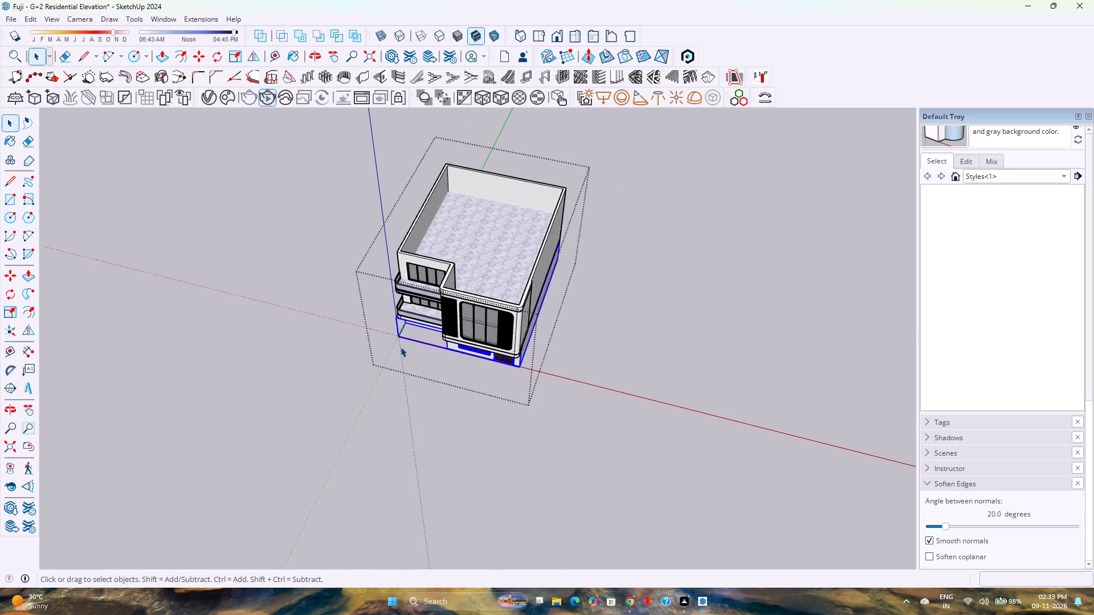
middle_drag(398, 343, 393, 322)
middle_drag(393, 318, 468, 193)
middle_click(469, 193)
scroll(412, 348, up, 8)
middle_drag(418, 327, 495, 240)
scroll(436, 337, up, 7)
middle_drag(440, 330, 399, 317)
scroll(399, 317, up, 1)
double_click(399, 292)
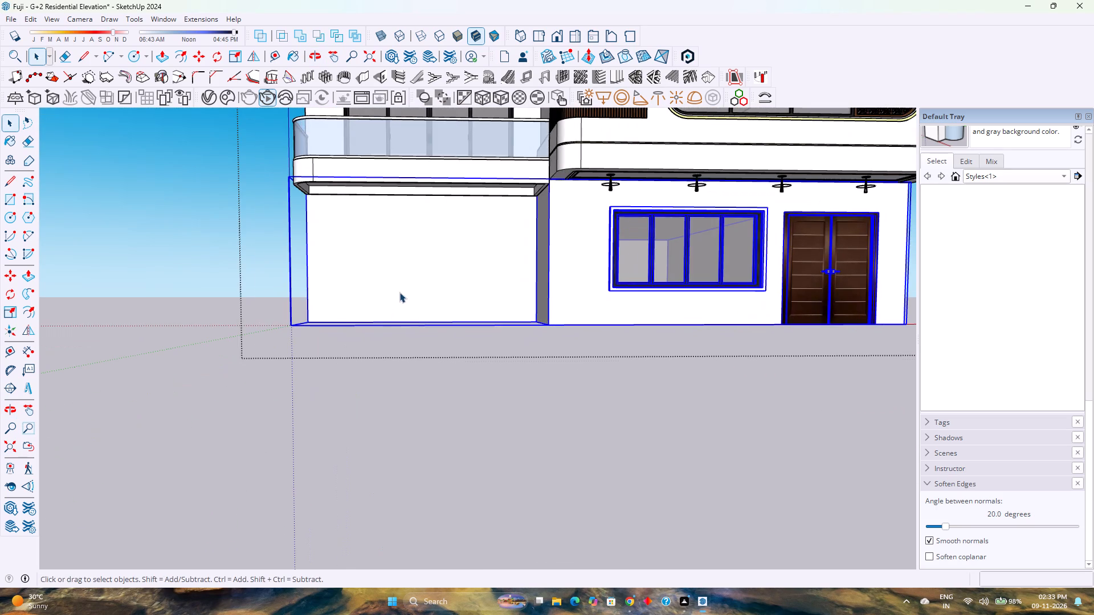
scroll(399, 292, up, 2)
click(399, 292)
scroll(399, 292, up, 3)
middle_drag(399, 292, 381, 335)
middle_click(381, 335)
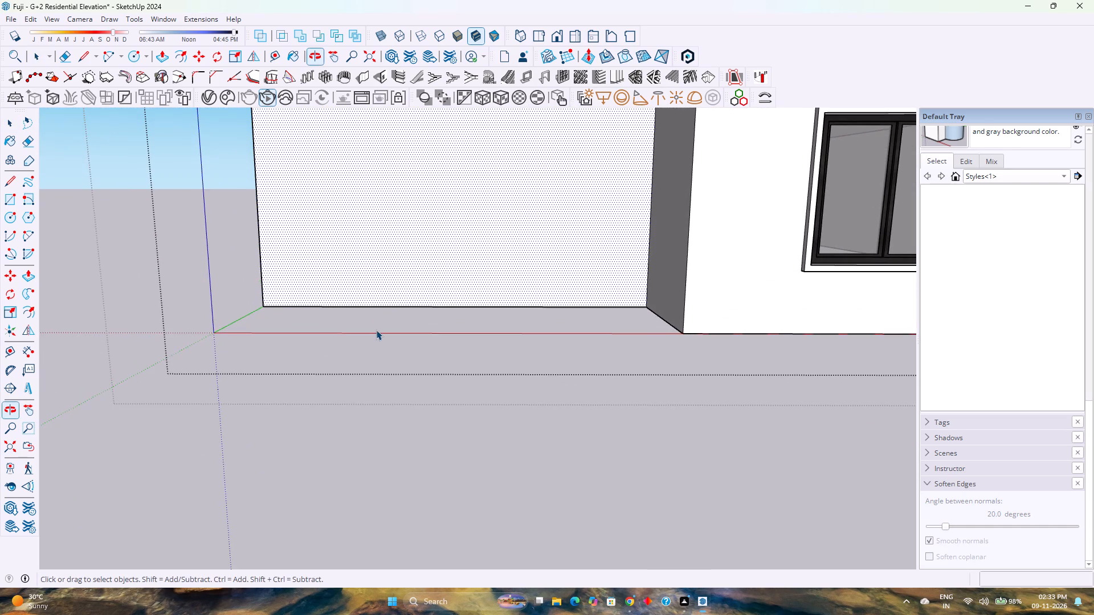
scroll(375, 329, down, 2)
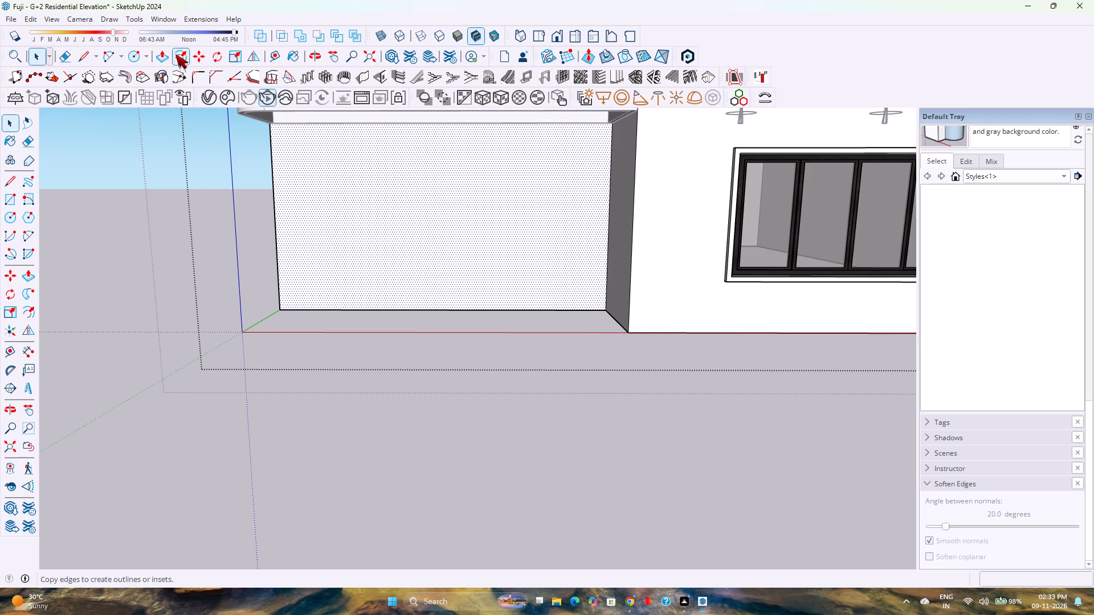
Place a horizontal guide 2'6" above the bottom edge of the blank ground-floor wall with the Tape Measure.
click(275, 53)
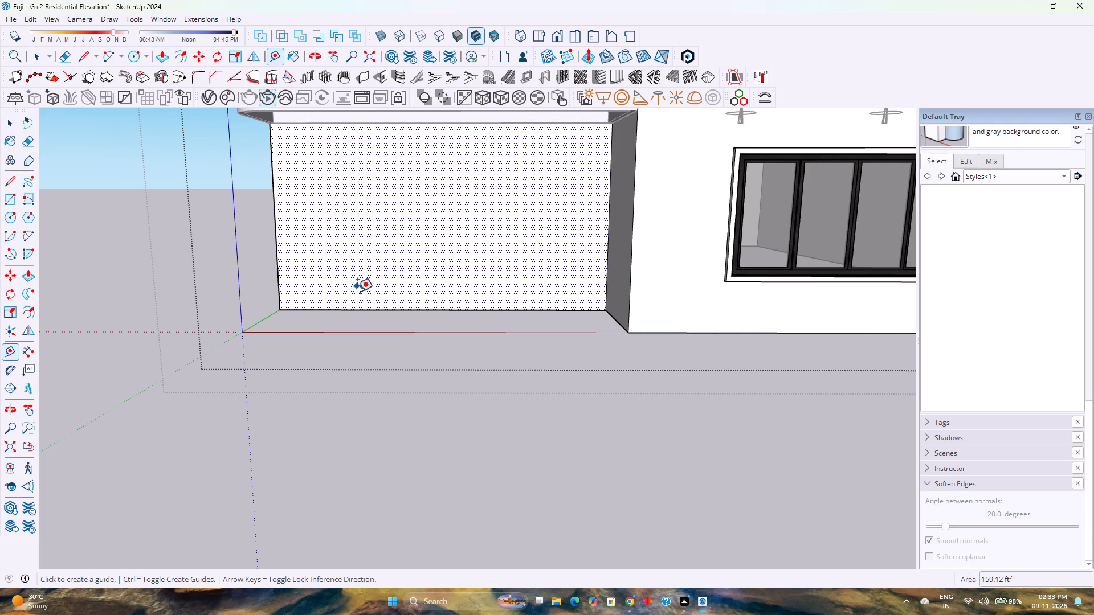
click(360, 307)
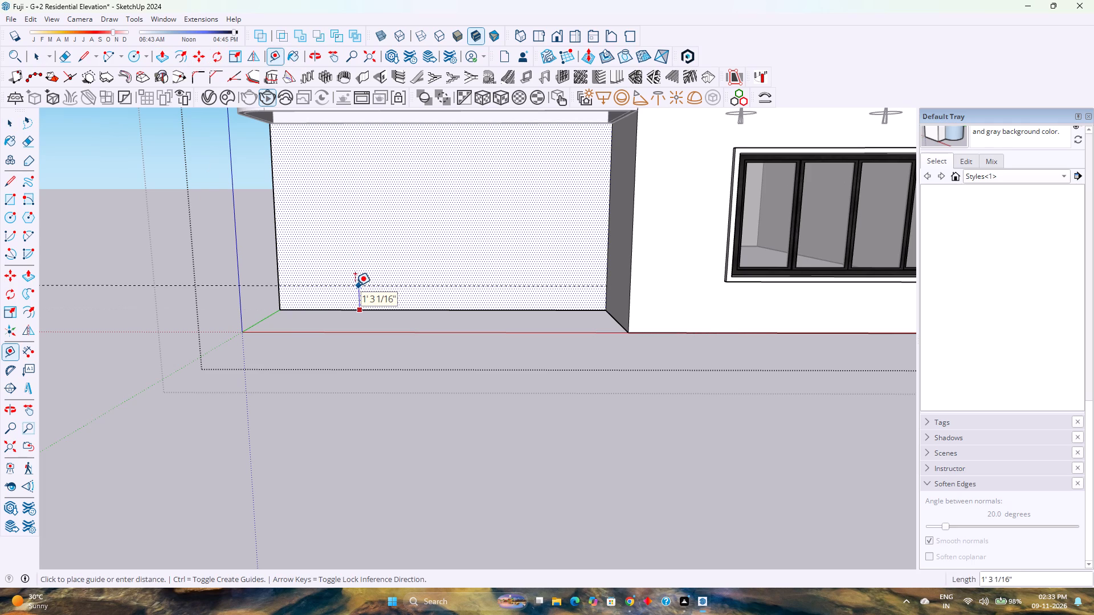
text(2')
text(6")
key(Return)
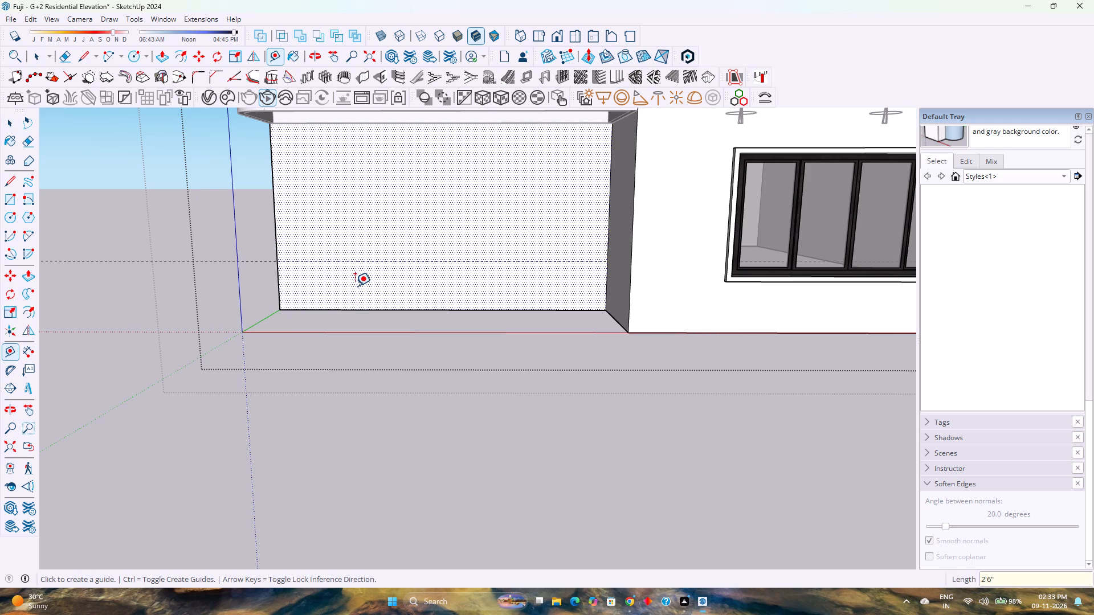
Place vertical guides 1'6" in from both side edges of the blank ground-floor wall.
click(271, 206)
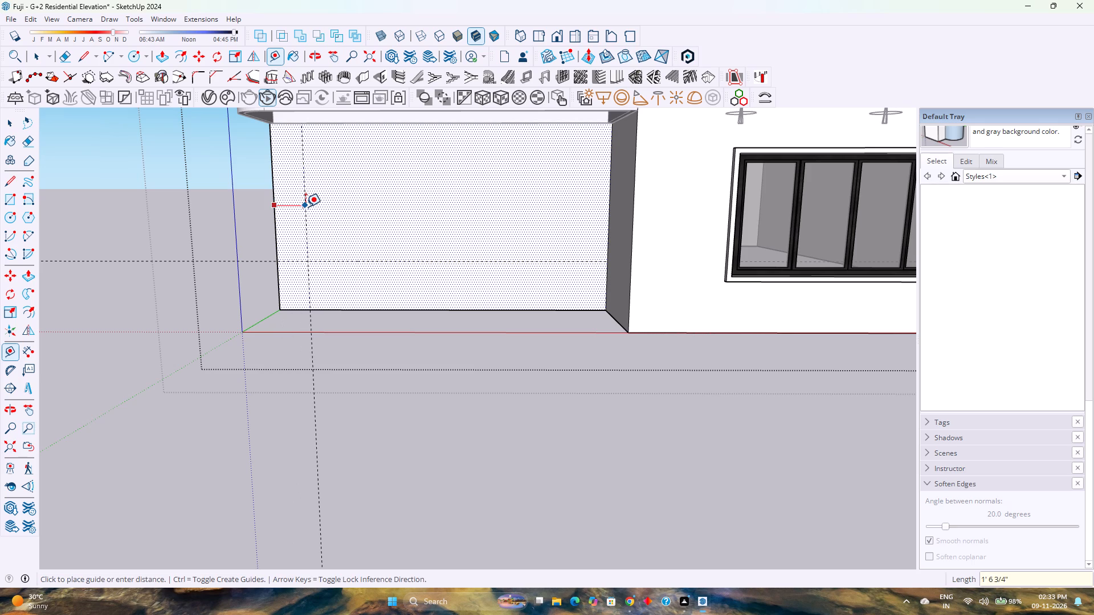
text(1'6")
key(Return)
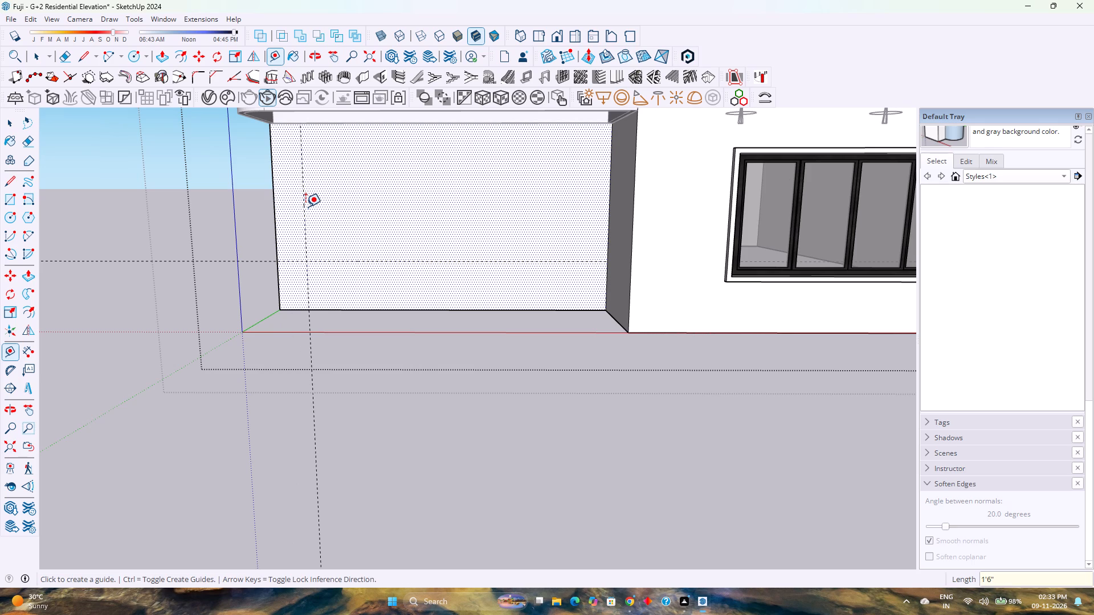
drag(610, 188, 607, 188)
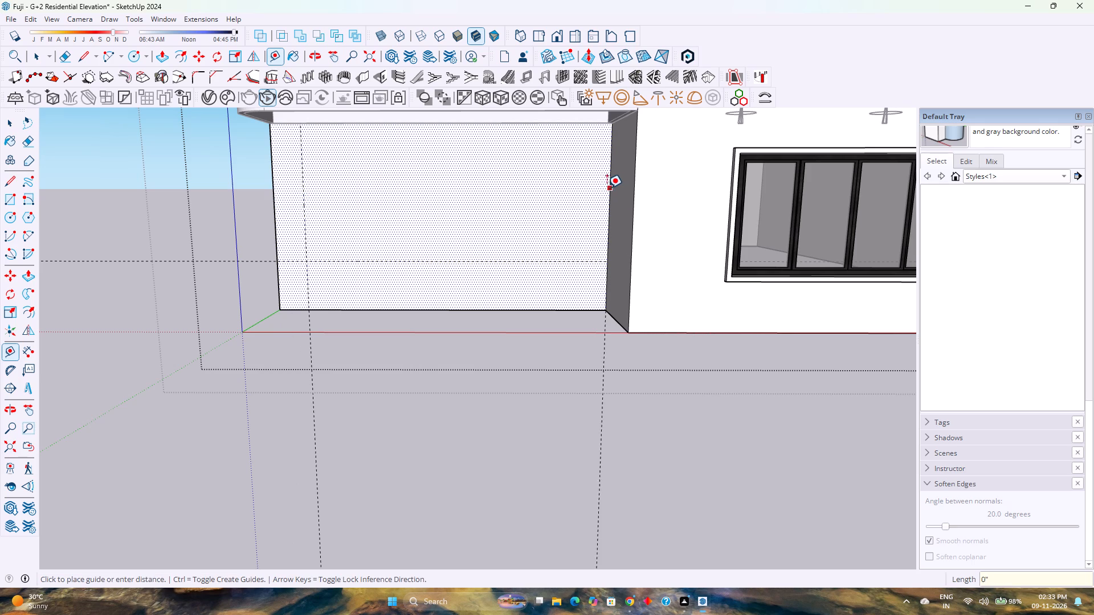
drag(607, 188, 573, 188)
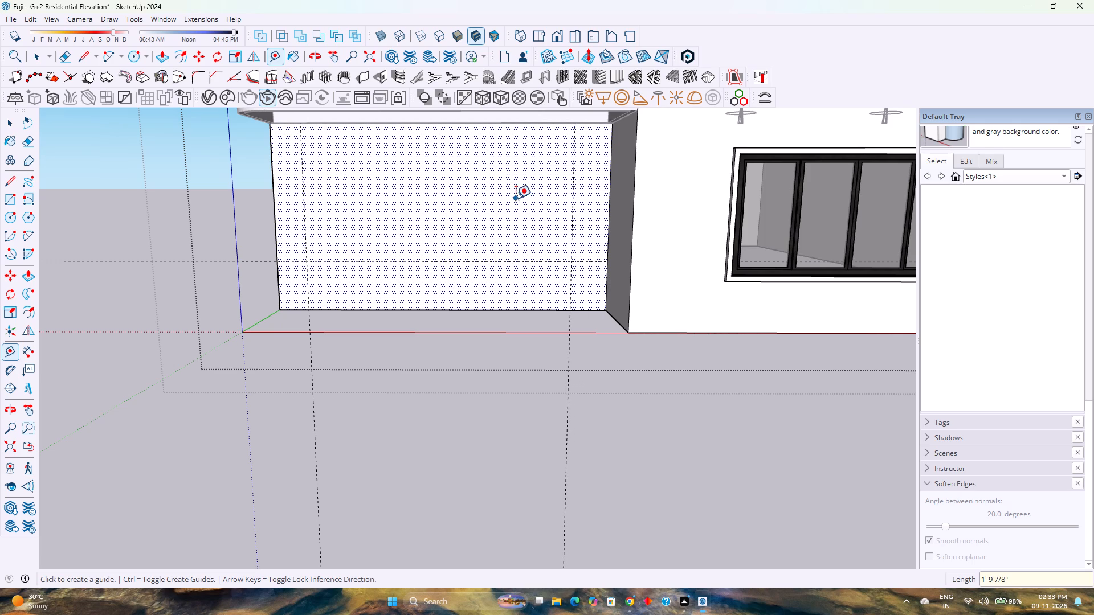
text(1'6")
key(Return)
Place a second horizontal guide 7'6" above the bottom edge of the blank ground-floor wall.
click(456, 310)
text(7'6")
key(Return)
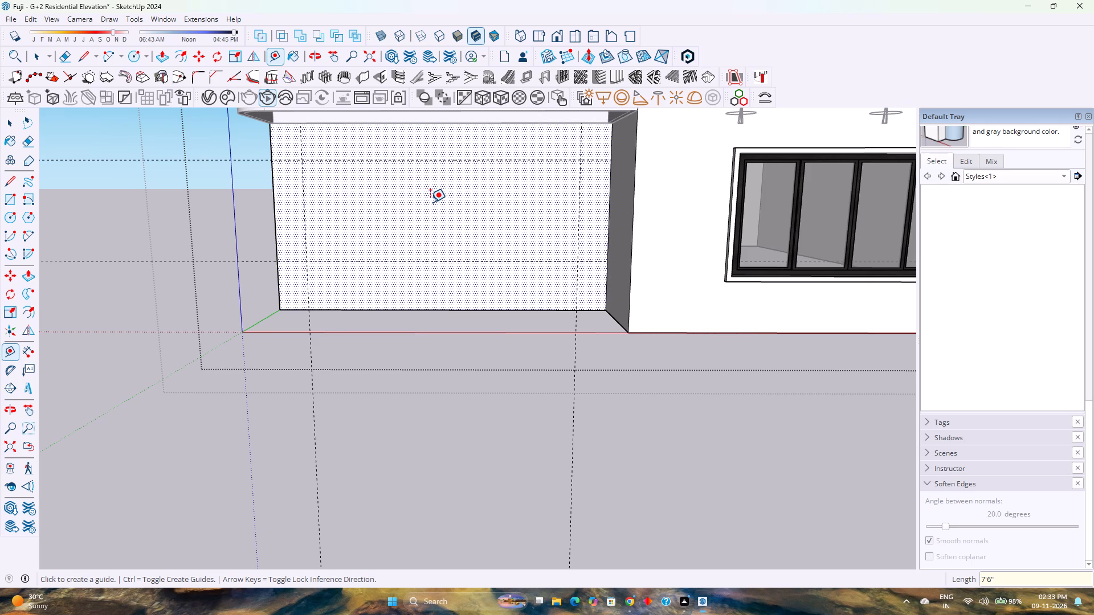
scroll(430, 202, down, 9)
middle_drag(417, 199, 484, 294)
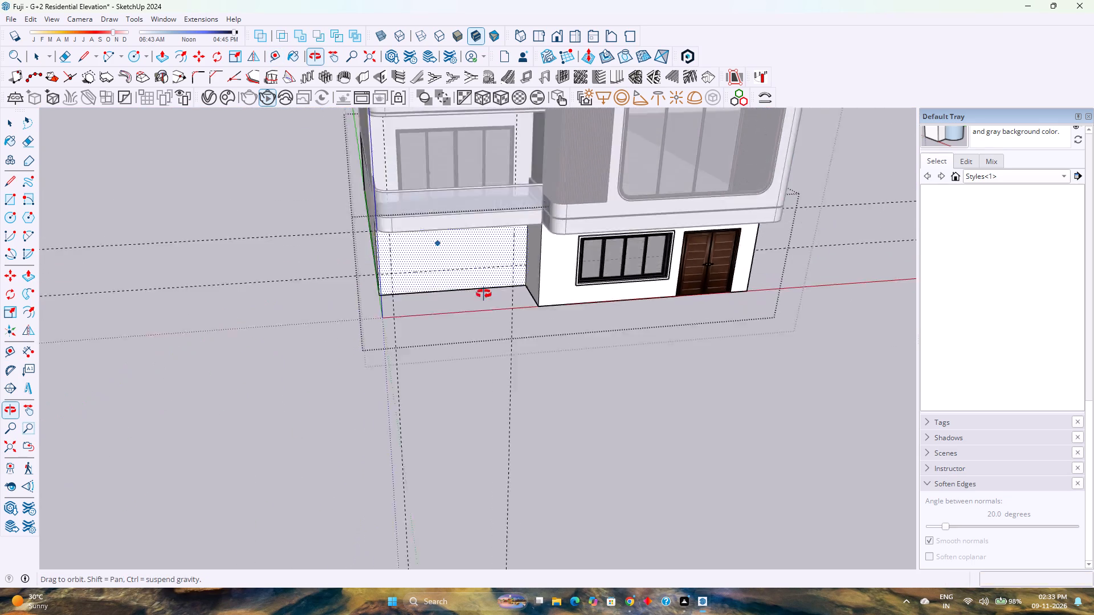
Examine the guide layout on the blank ground-floor wall against the adjacent window and the balconies above.
middle_drag(484, 294, 507, 328)
middle_drag(511, 335, 378, 404)
scroll(379, 317, down, 6)
middle_click(363, 273)
middle_drag(363, 270, 417, 186)
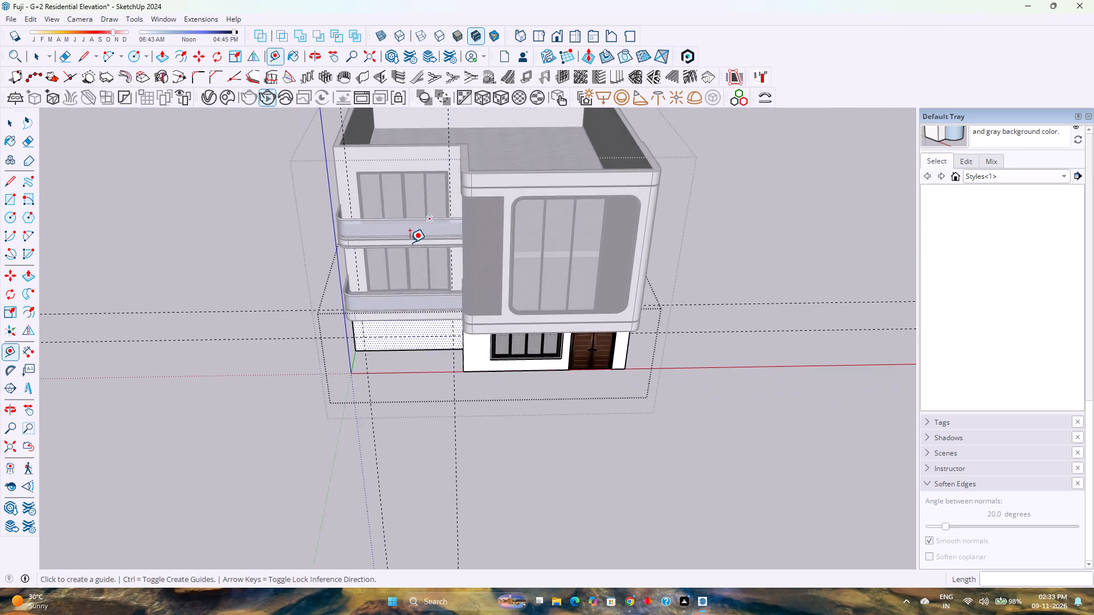
scroll(372, 262, up, 7)
middle_drag(372, 304, 399, 239)
middle_drag(403, 233, 426, 194)
scroll(443, 405, up, 2)
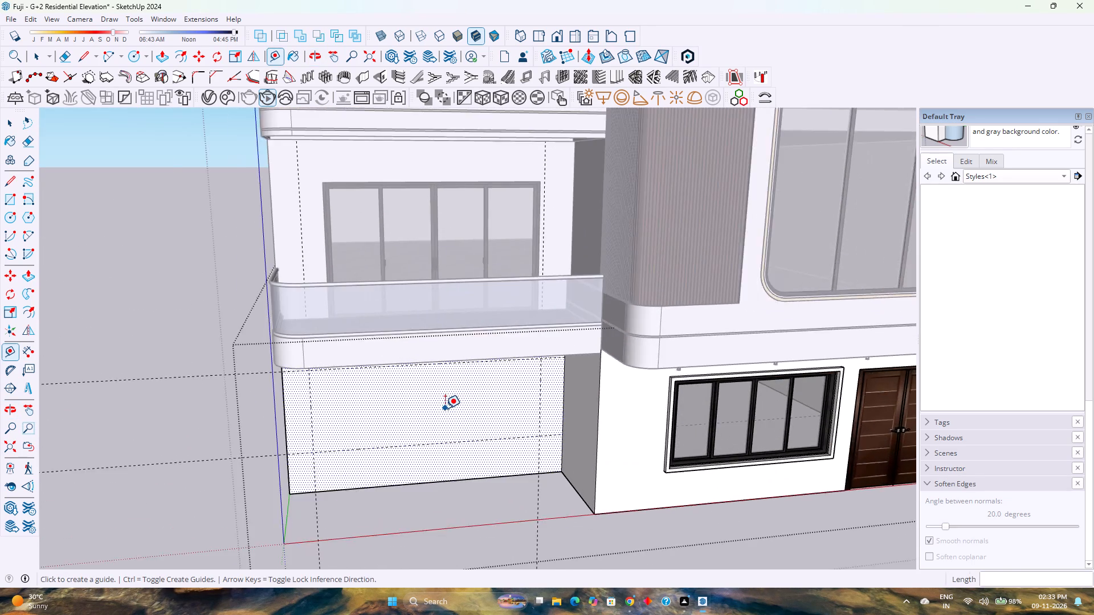
scroll(445, 408, up, 1)
middle_drag(396, 430, 393, 363)
scroll(393, 421, up, 1)
middle_click(393, 363)
scroll(393, 363, down, 4)
middle_drag(559, 407, 396, 397)
middle_click(382, 396)
middle_drag(366, 396, 580, 396)
scroll(556, 392, down, 3)
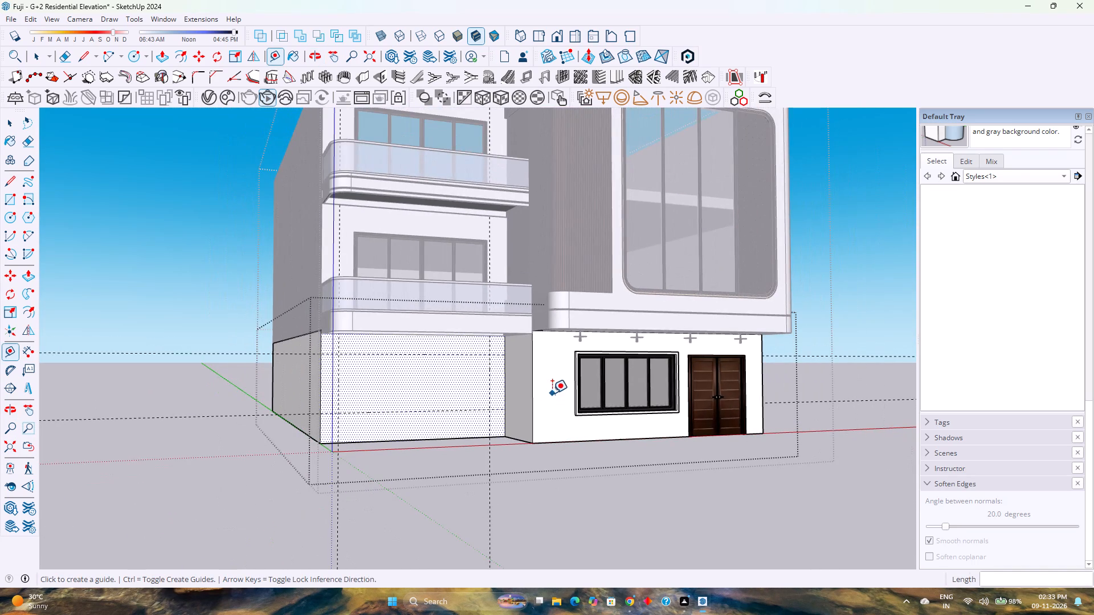
scroll(399, 383, down, 2)
scroll(344, 395, up, 5)
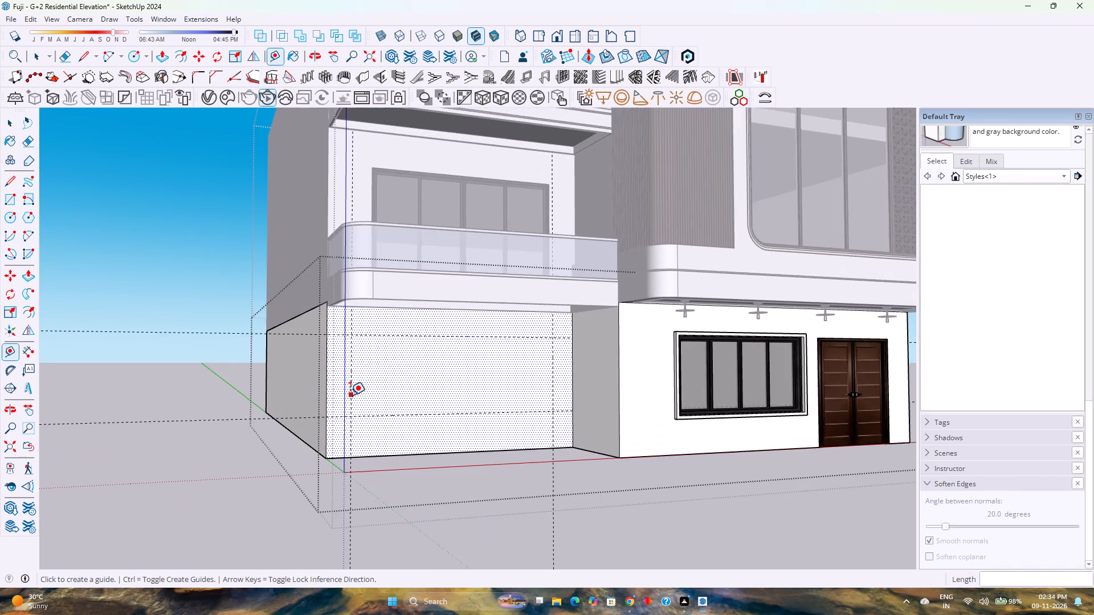
Measure the vertical distance between the two horizontal guides on the blank ground-floor wall.
scroll(354, 399, up, 3)
scroll(354, 399, down, 4)
scroll(366, 397, up, 2)
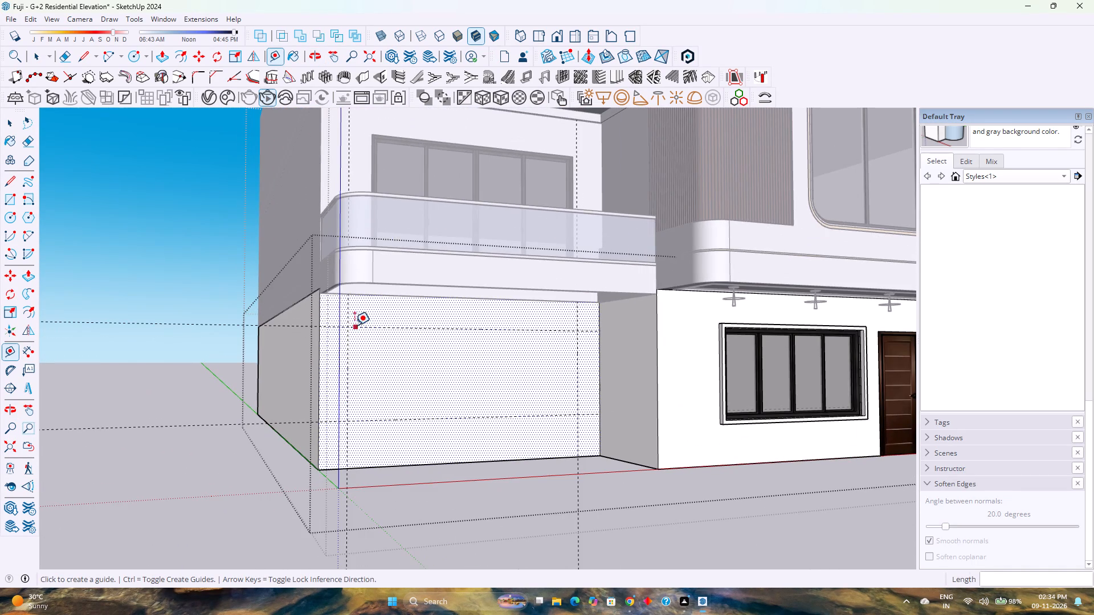
click(410, 327)
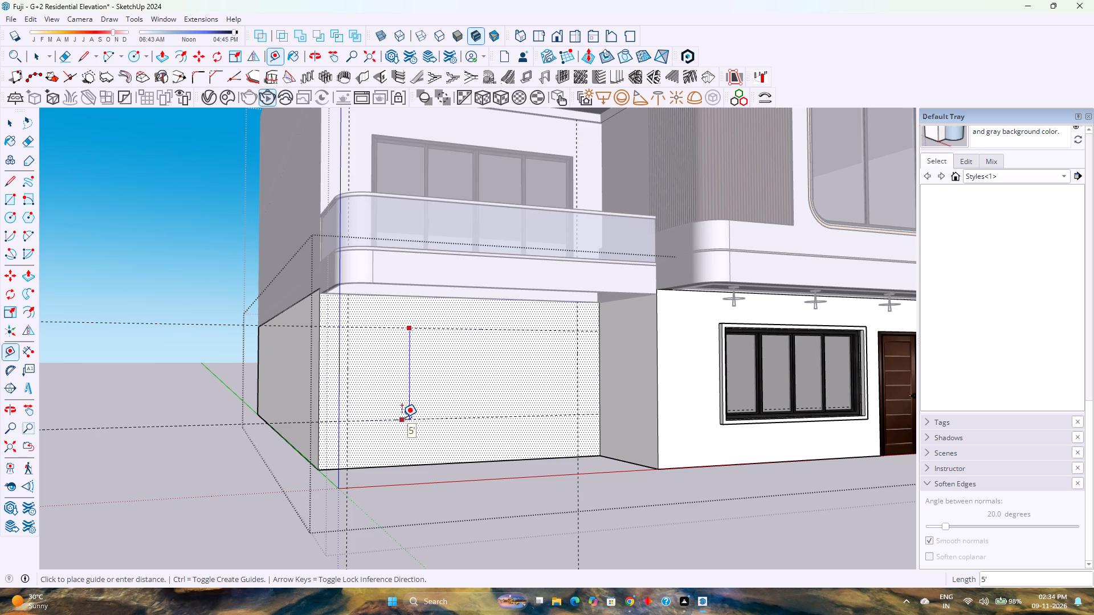
key(space)
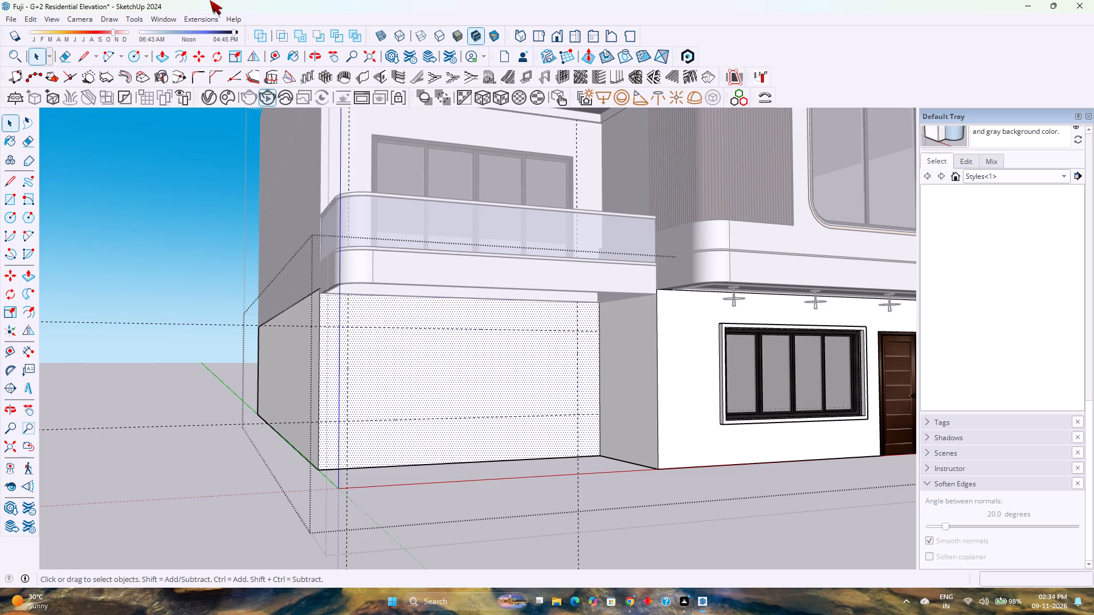
Draw a 13'9" by 5' rectangle on the blank ground-floor wall, snapped to opposite intersections of the guides.
click(149, 59)
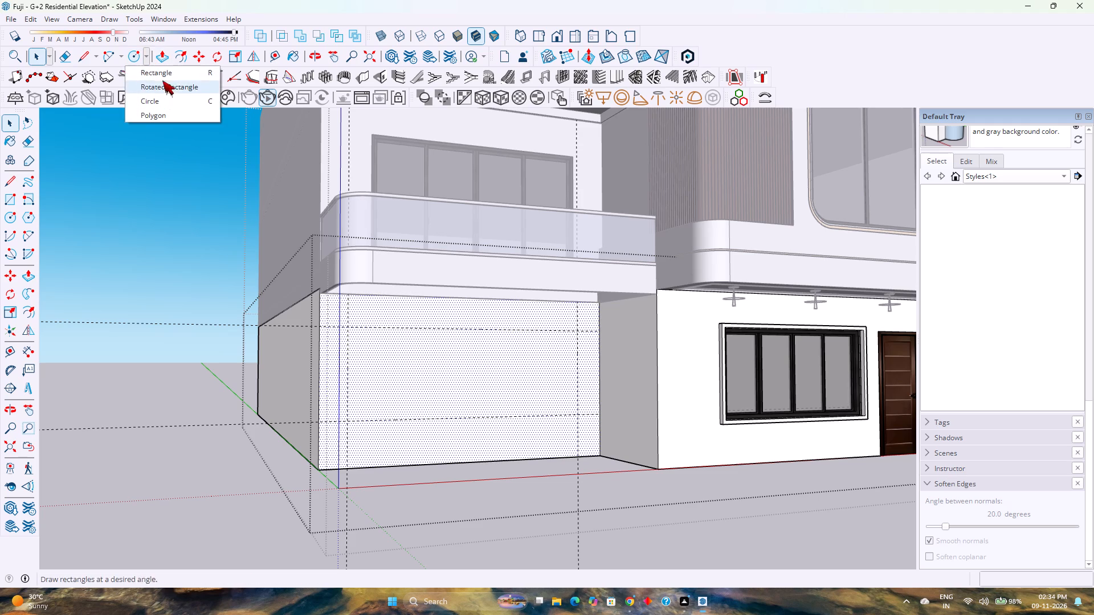
click(162, 74)
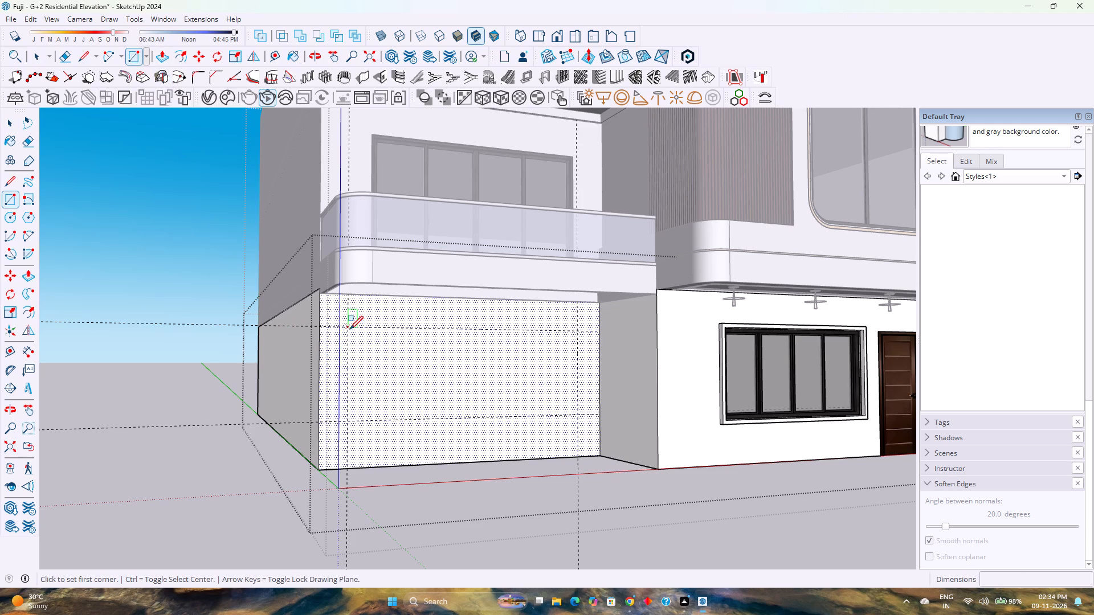
click(350, 329)
click(577, 412)
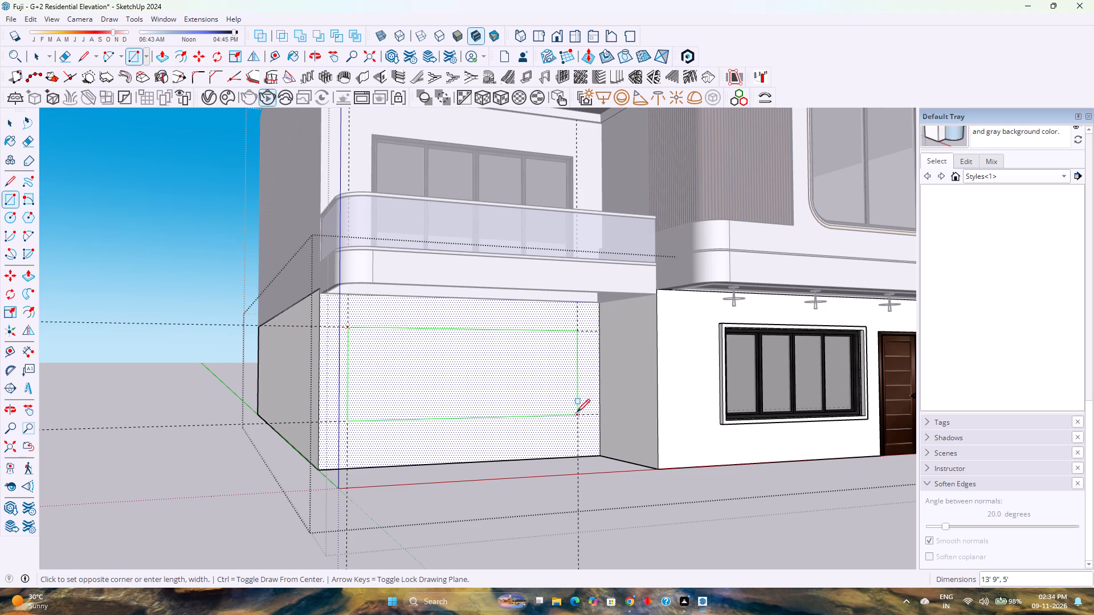
Push the rectangle 9" through the ground-floor wall with Push/Pull to cut the window opening.
middle_drag(515, 382, 338, 419)
key(p)
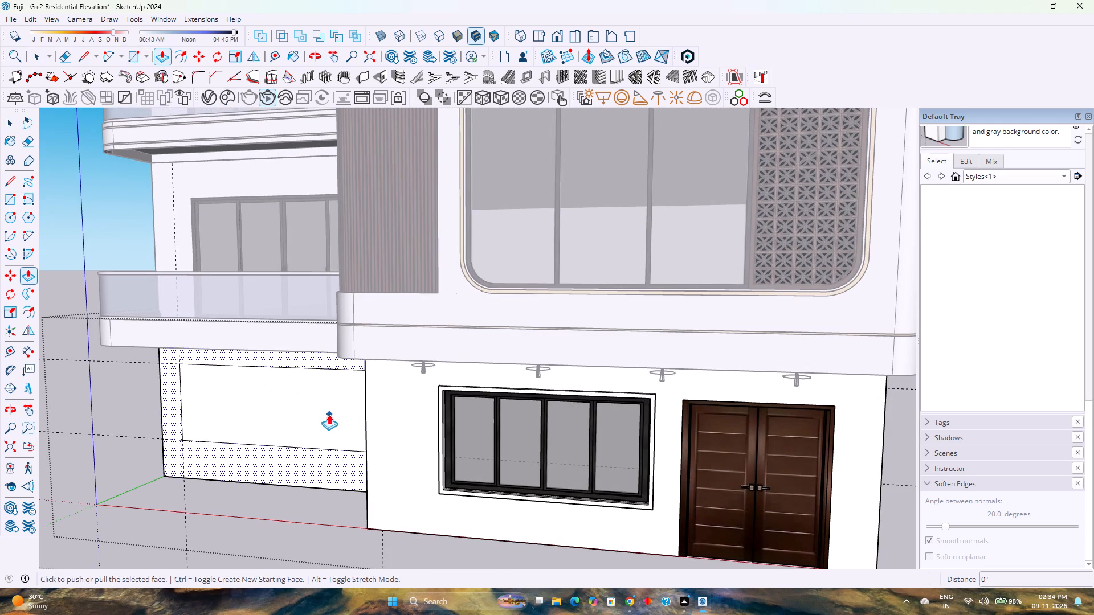
key(Escape)
click(279, 414)
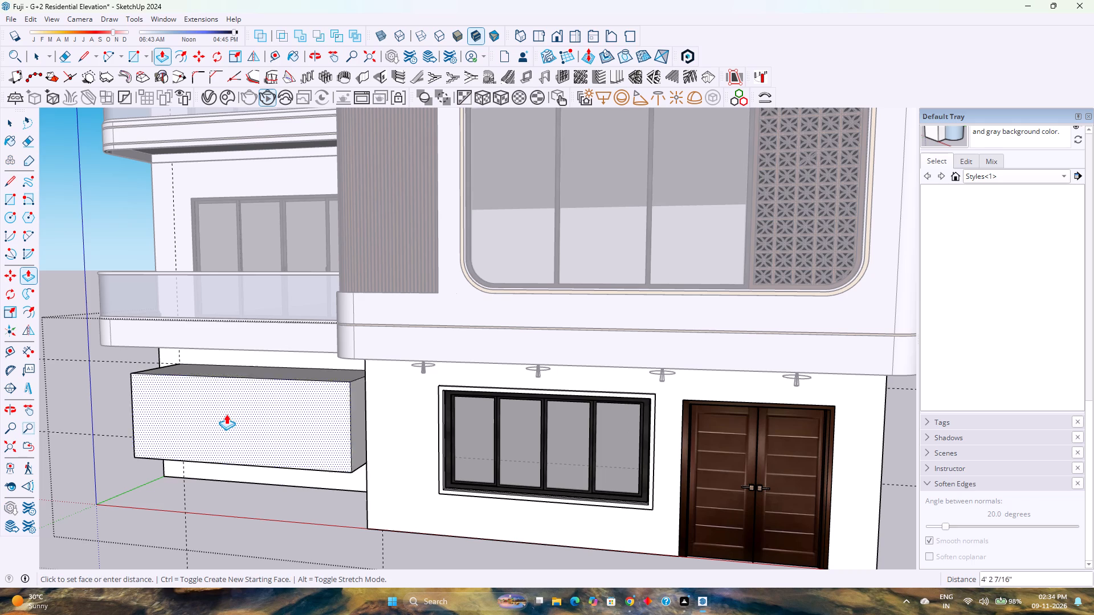
click(293, 399)
Inspect the new ground-floor window opening from the side and front, comparing it with the adjacent window.
scroll(247, 405, down, 1)
middle_drag(247, 405, 266, 403)
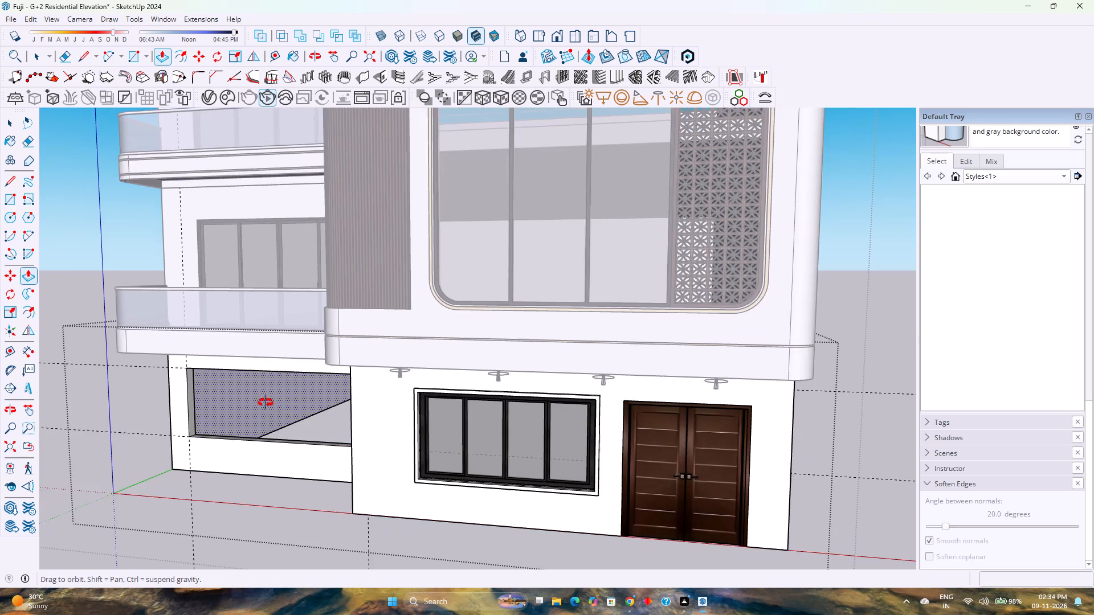
middle_drag(266, 403, 336, 371)
middle_drag(342, 368, 352, 364)
scroll(352, 364, up, 4)
middle_drag(351, 365, 339, 387)
scroll(339, 387, down, 4)
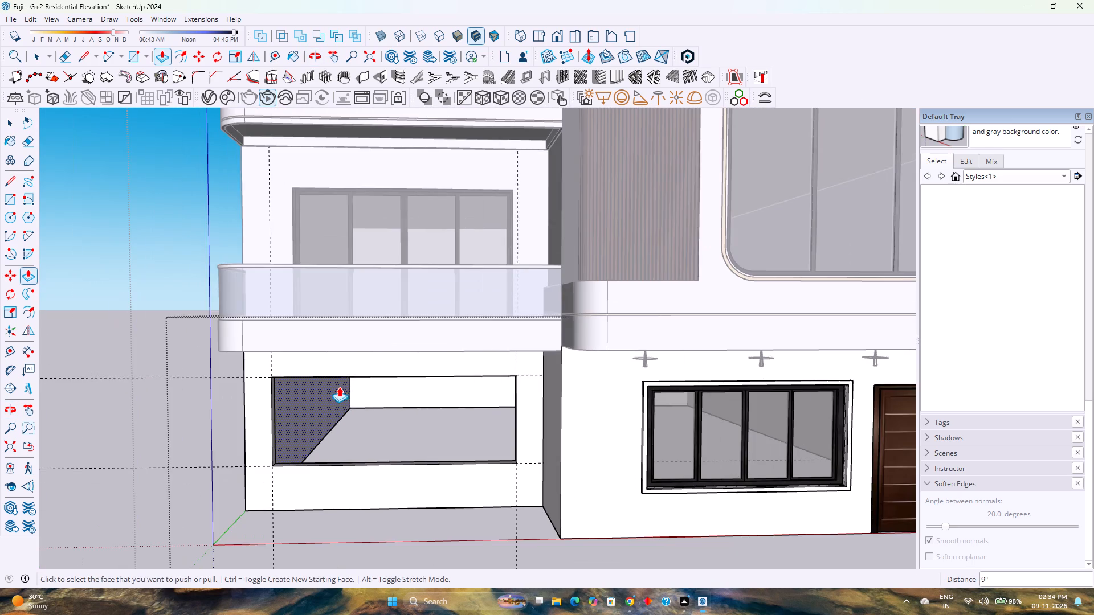
middle_drag(376, 411, 378, 384)
middle_drag(380, 384, 405, 371)
middle_click(405, 371)
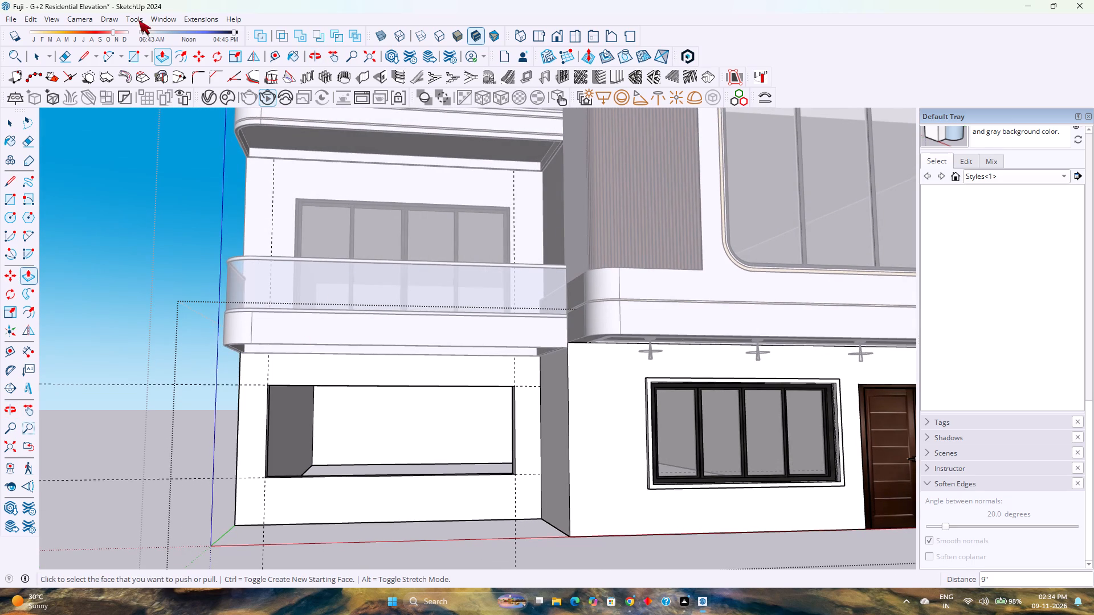
Open 3D Warehouse and search its models for "window".
click(172, 19)
click(196, 110)
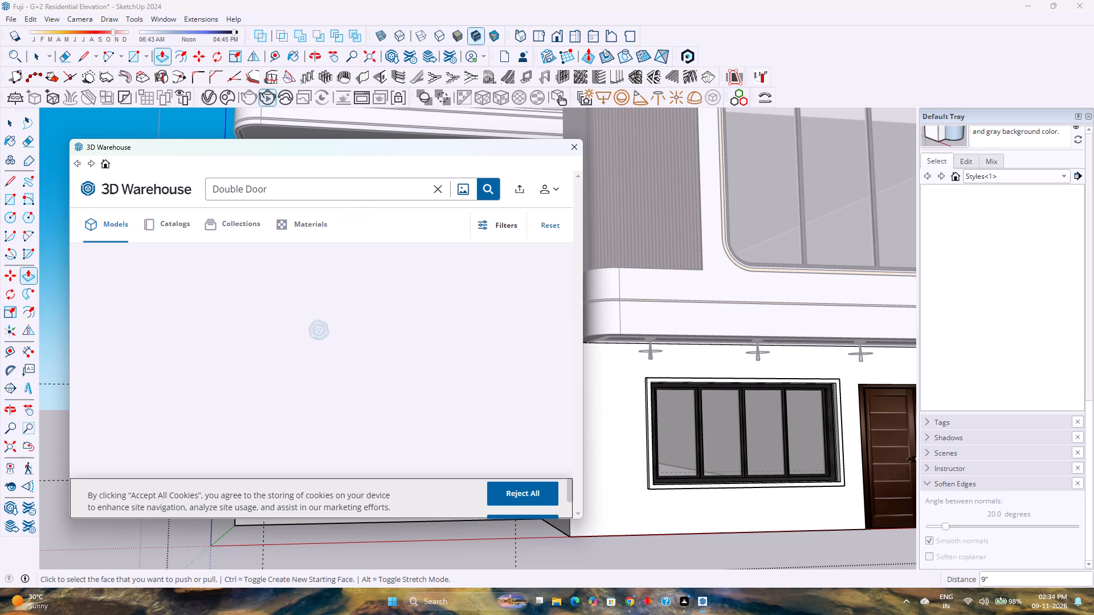
click(439, 186)
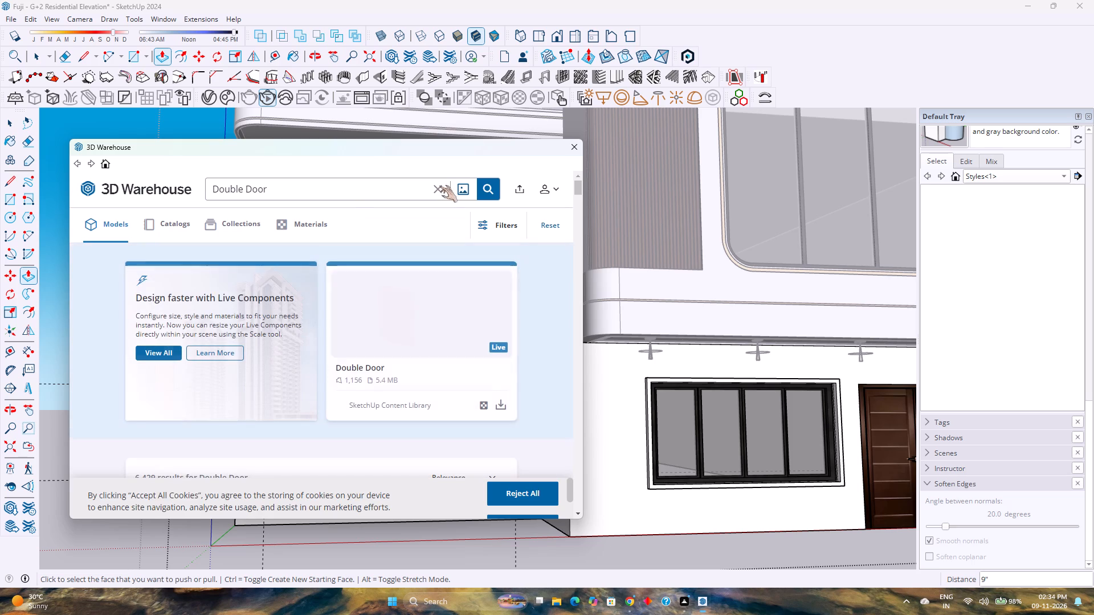
click(418, 186)
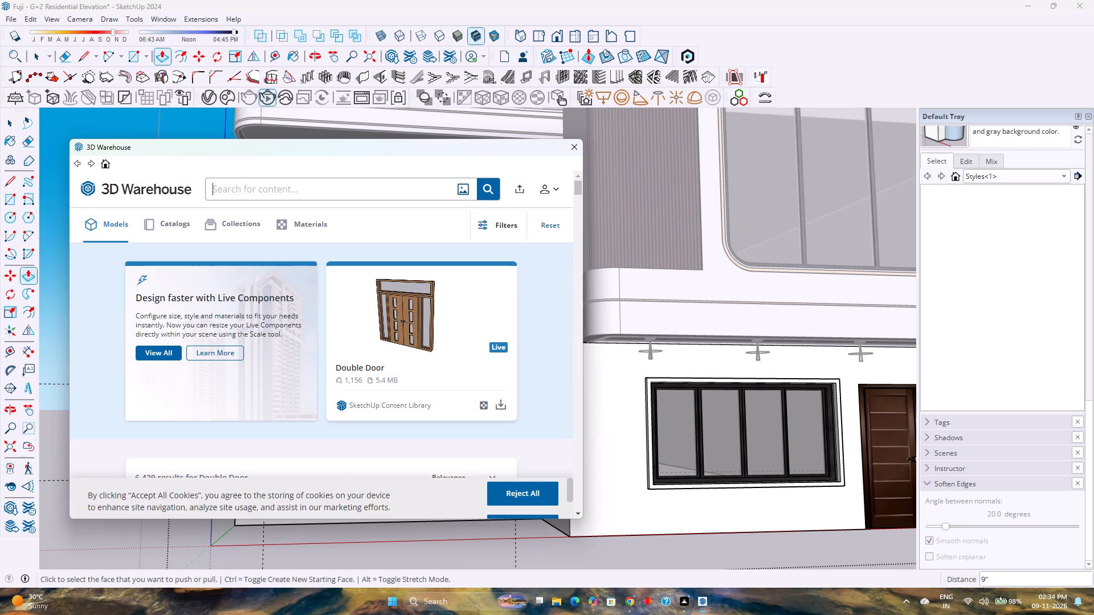
text(bjn)
key(BackSpace)
key(BackSpace)
key(BackSpace)
key(BackSpace)
key(BackSpace)
key(BackSpace)
key(BackSpace)
key(BackSpace)
key(BackSpace)
key(BackSpace)
key(BackSpace)
key(BackSpace)
key(BackSpace)
key(BackSpace)
key(BackSpace)
key(BackSpace)
key(BackSpace)
key(BackSpace)
key(BackSpace)
key(BackSpace)
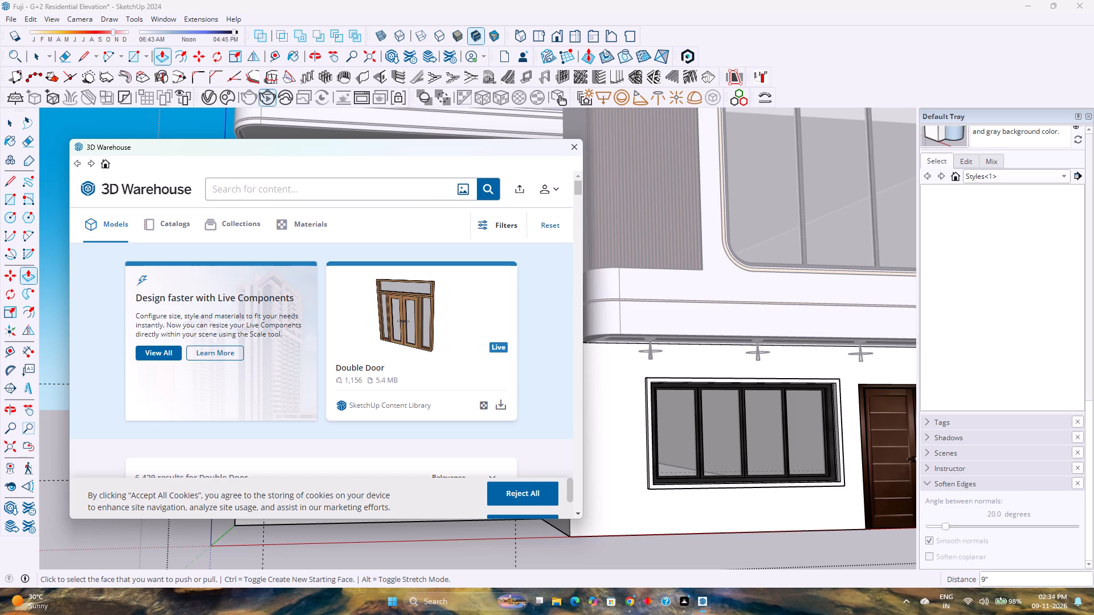
text(winow)
key(BackSpace)
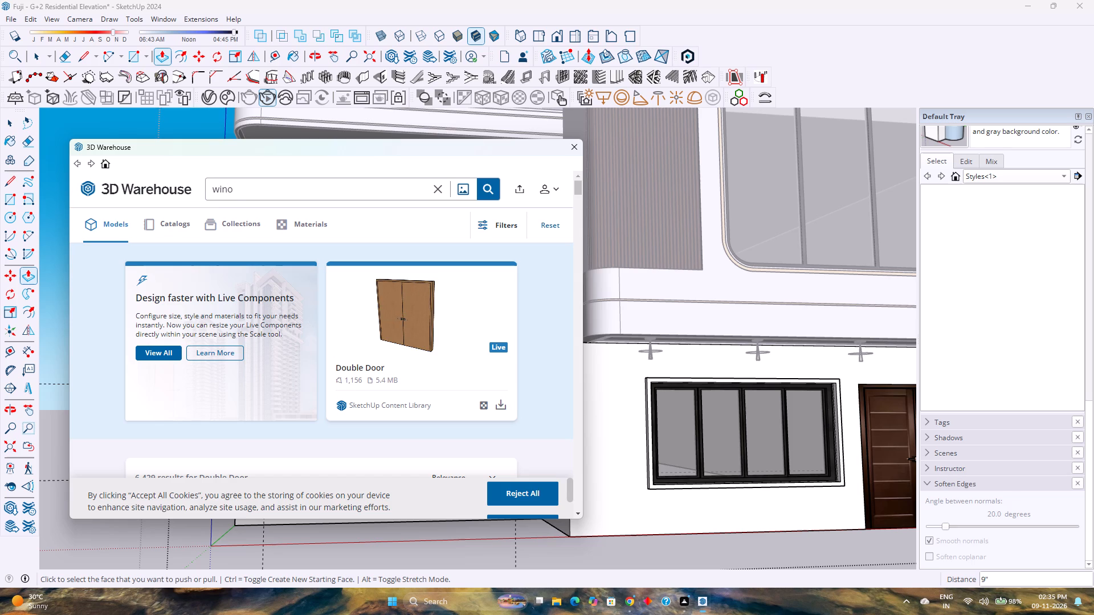
key(BackSpace)
text(dow)
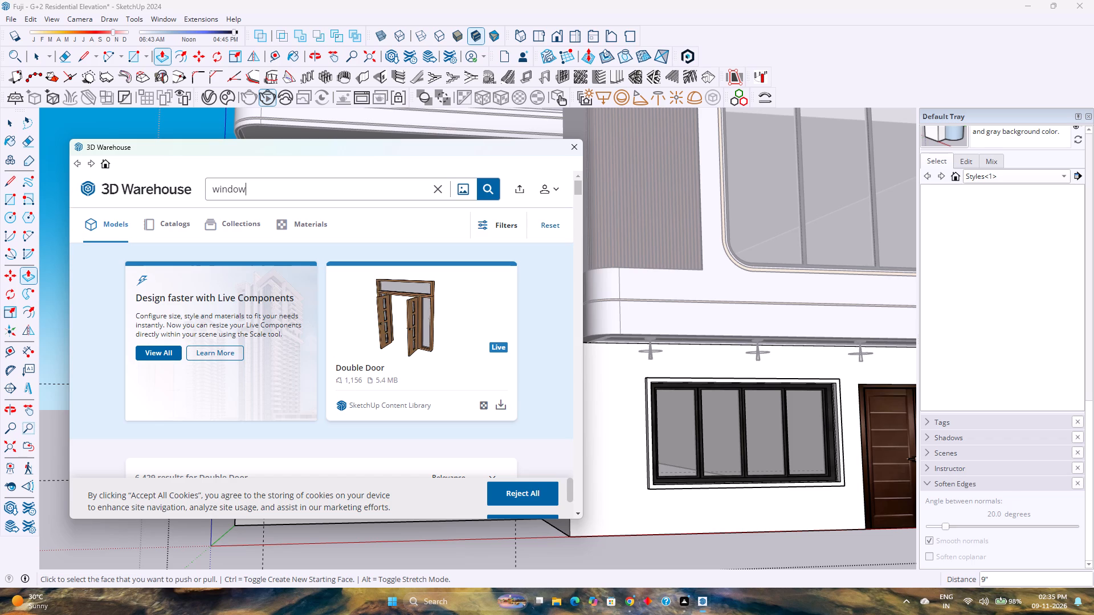
key(Return)
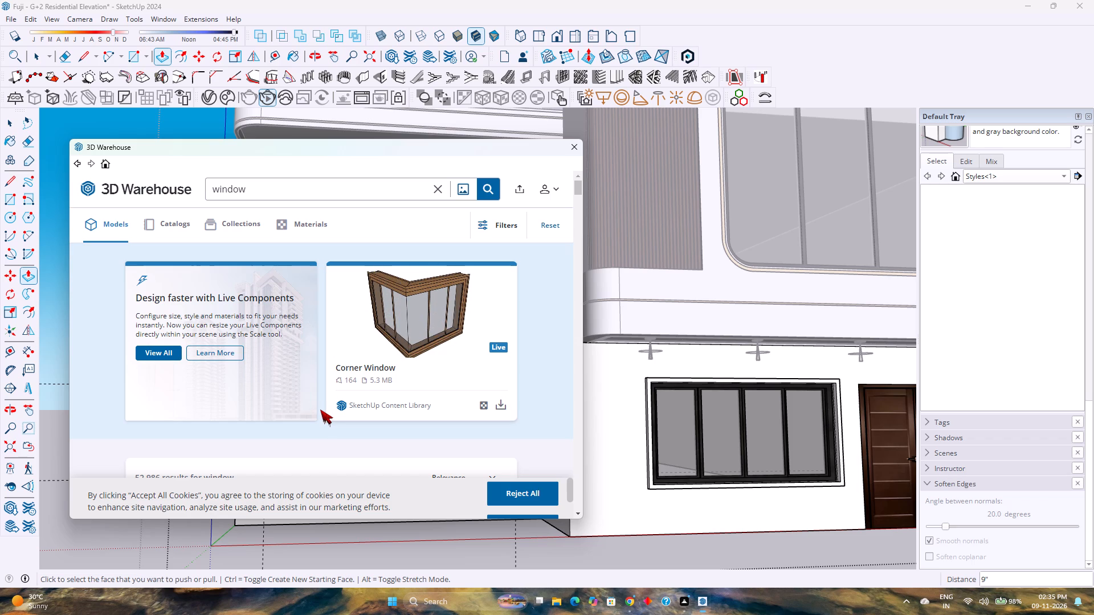
Browse the window search results for a multi-panel window model suited to the wide ground-floor opening.
scroll(316, 403, down, 4)
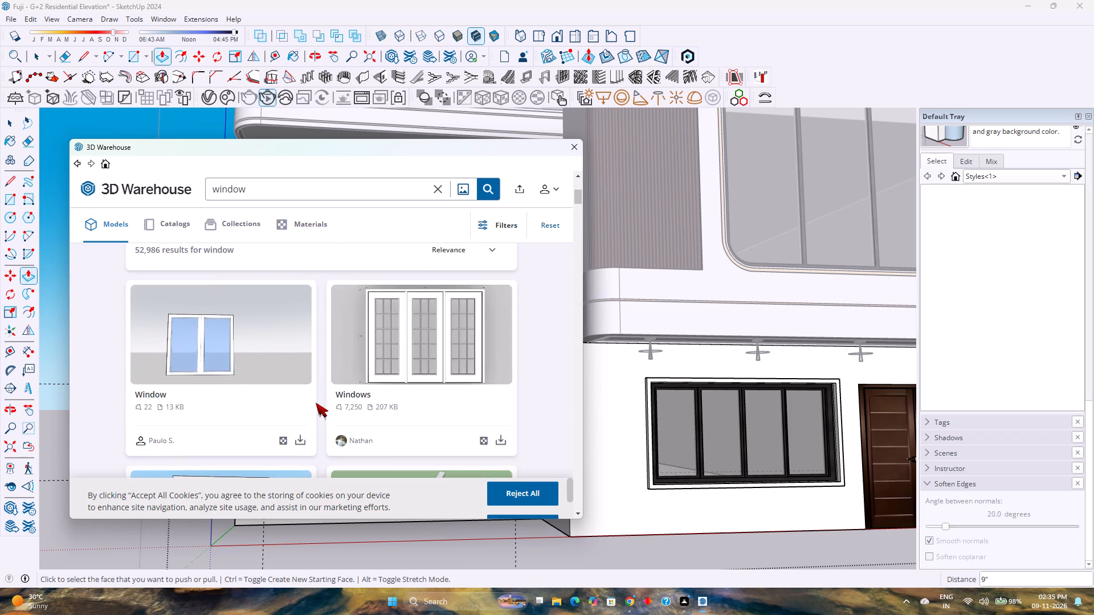
scroll(316, 403, up, 1)
scroll(316, 403, down, 7)
scroll(357, 382, down, 15)
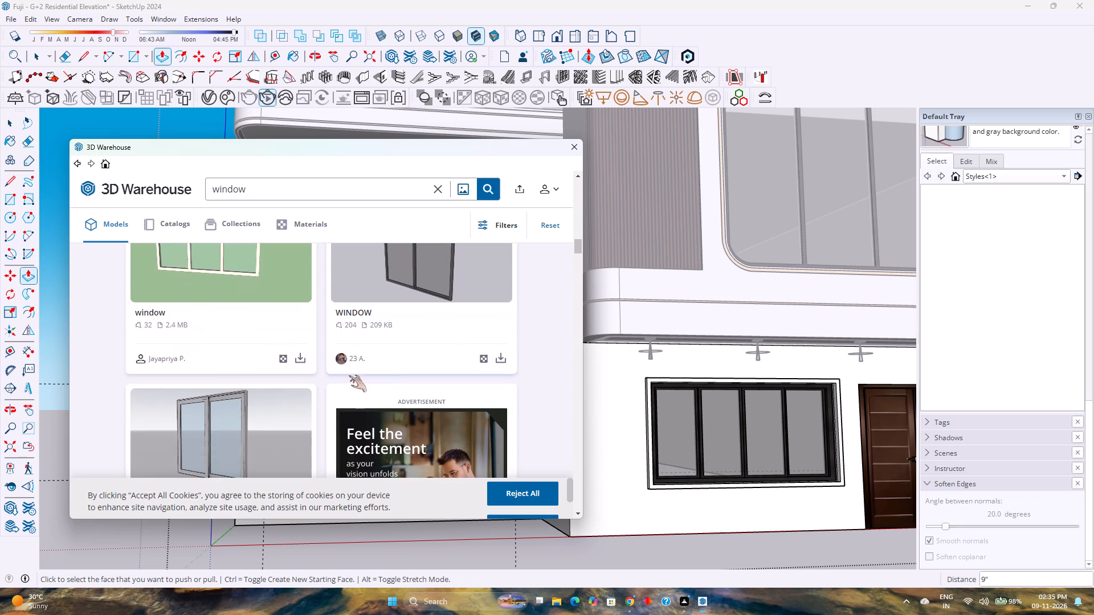
scroll(348, 376, down, 12)
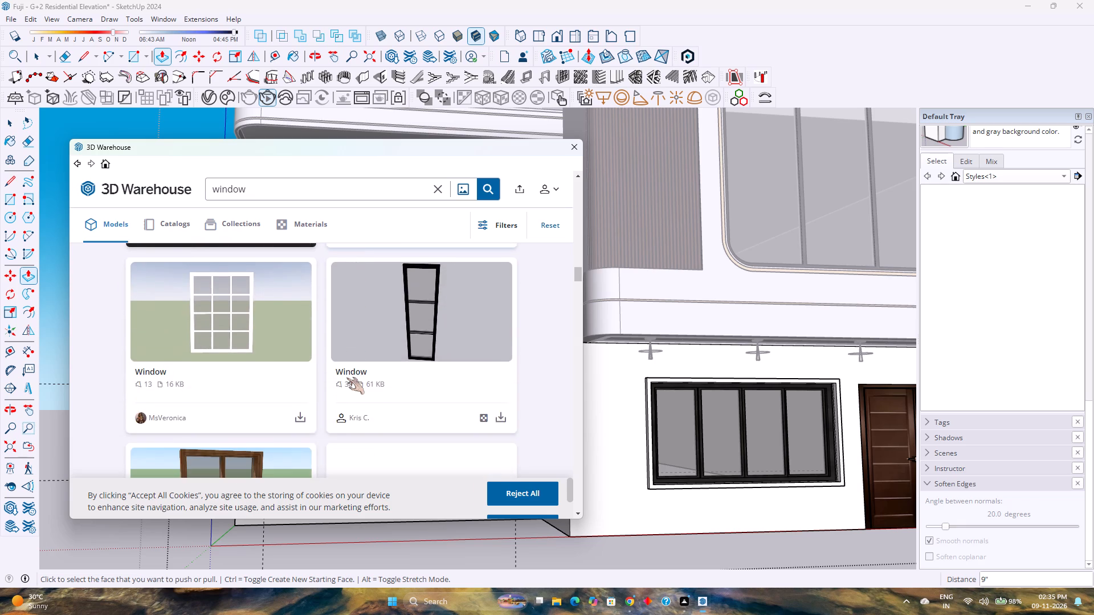
scroll(346, 378, down, 8)
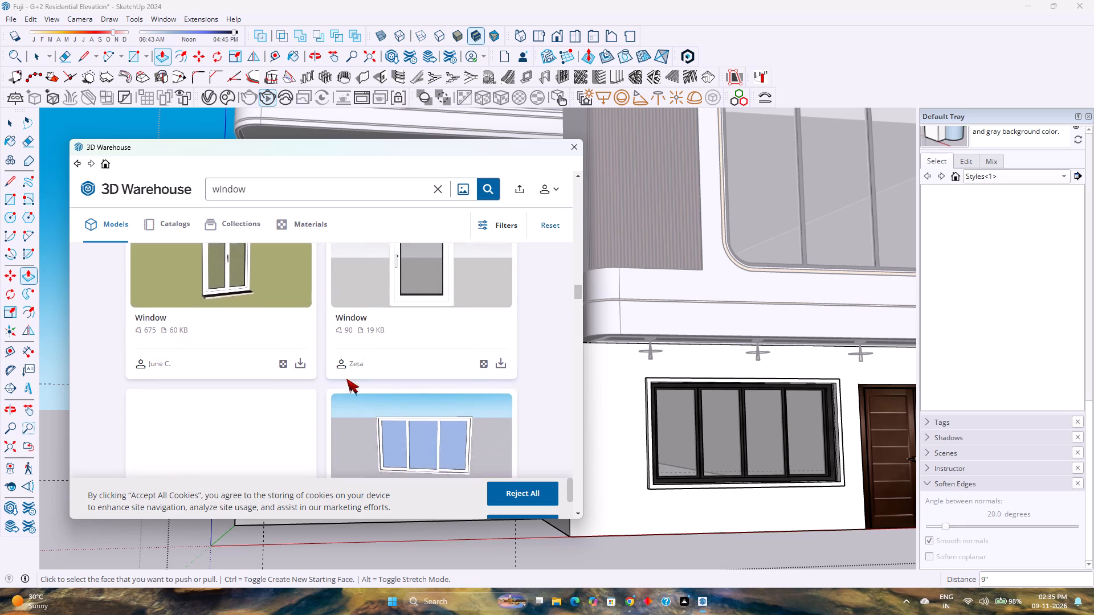
scroll(346, 379, down, 8)
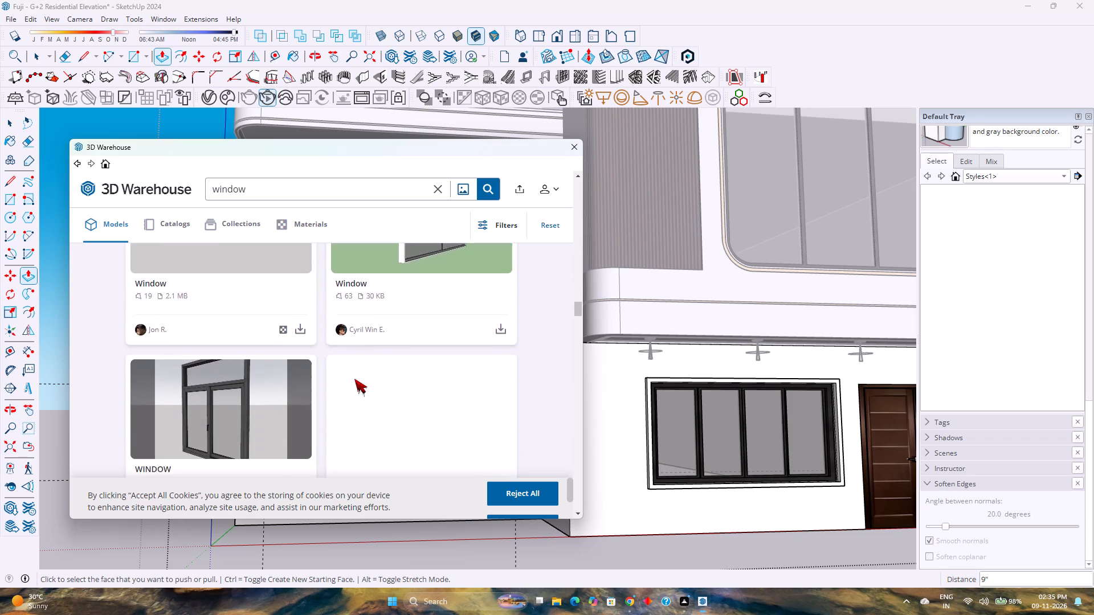
scroll(354, 379, down, 7)
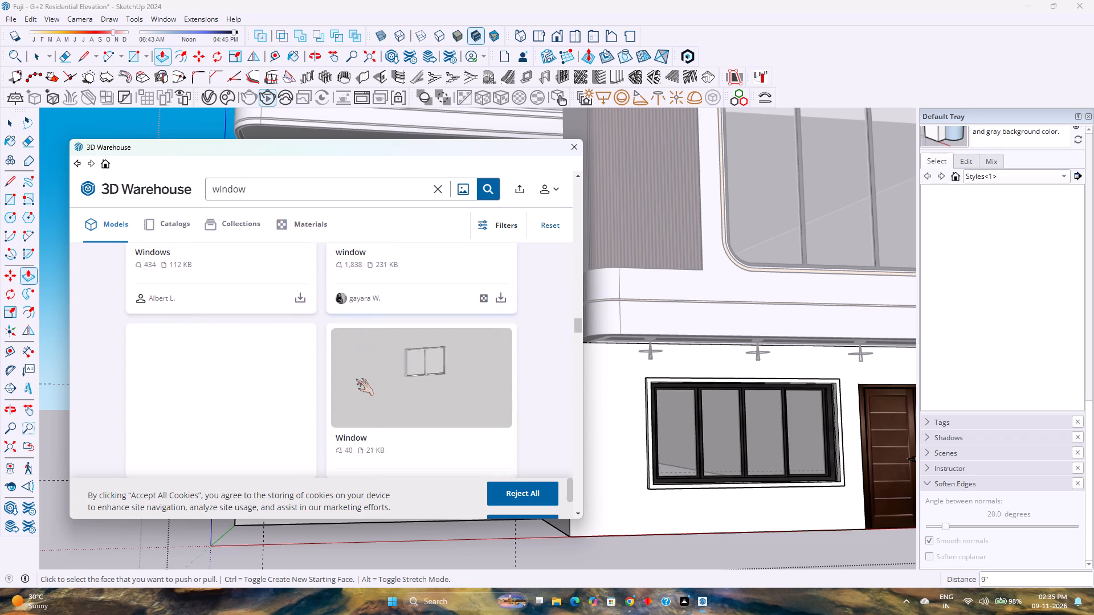
scroll(356, 379, up, 1)
scroll(356, 379, down, 8)
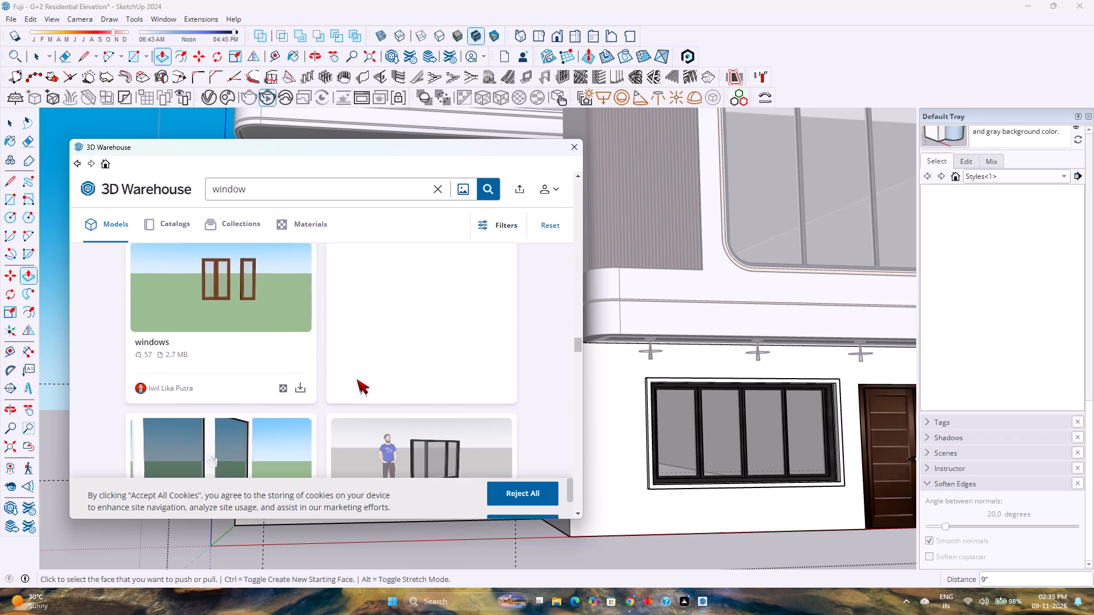
scroll(357, 379, down, 8)
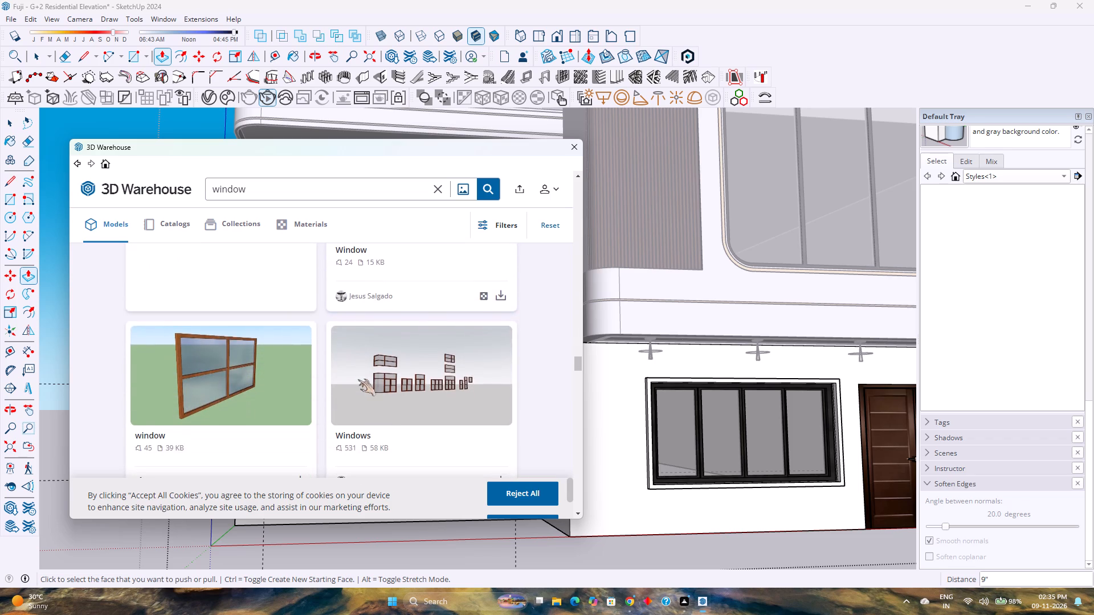
scroll(358, 379, down, 8)
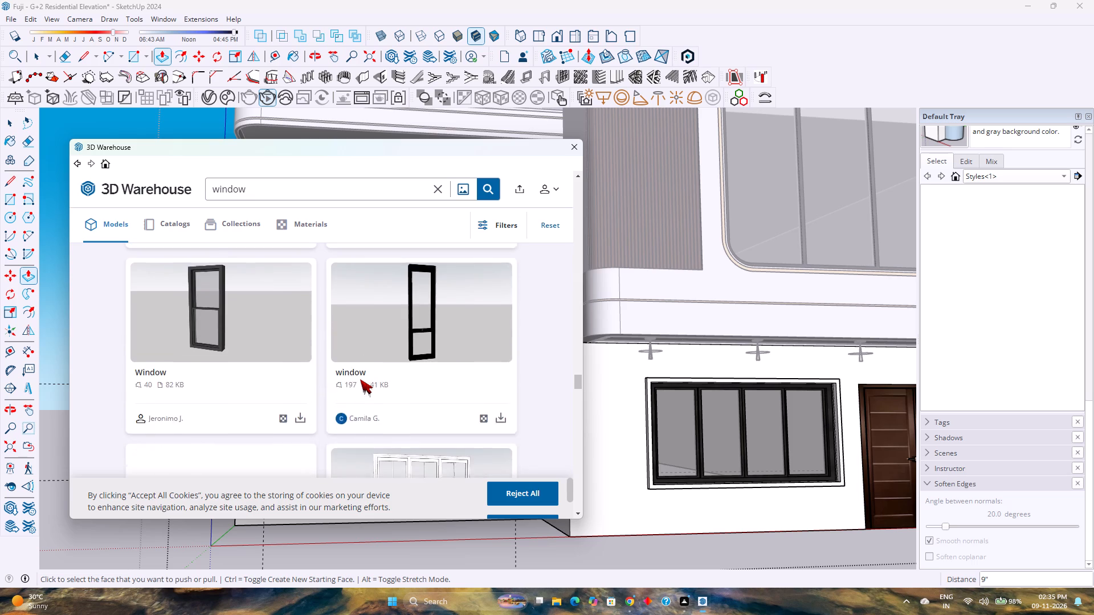
scroll(357, 379, down, 3)
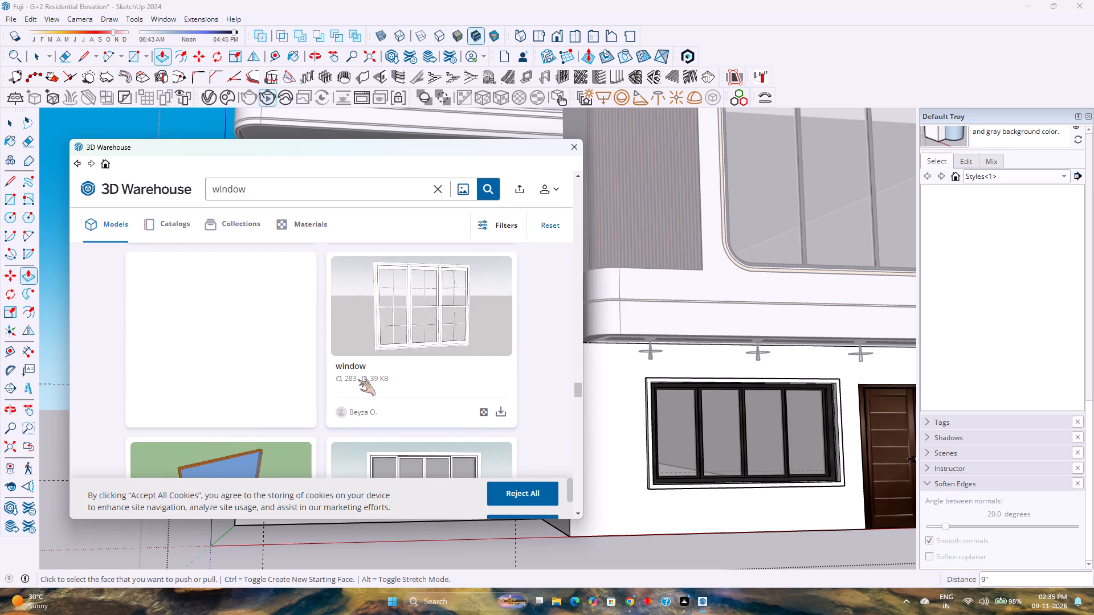
scroll(358, 379, down, 5)
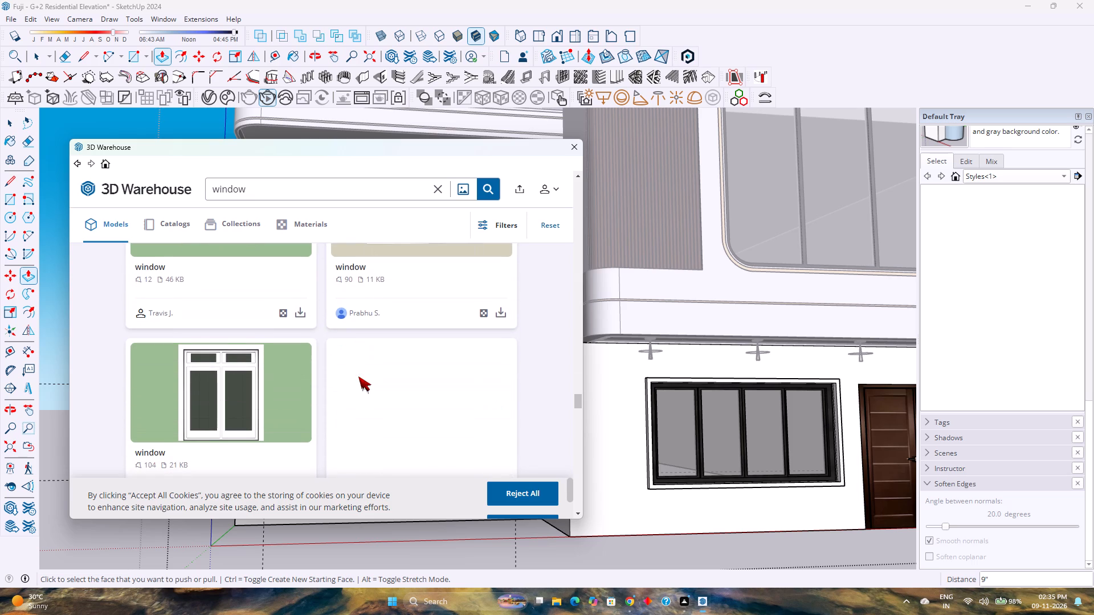
scroll(354, 386, down, 1)
triple_click(541, 309)
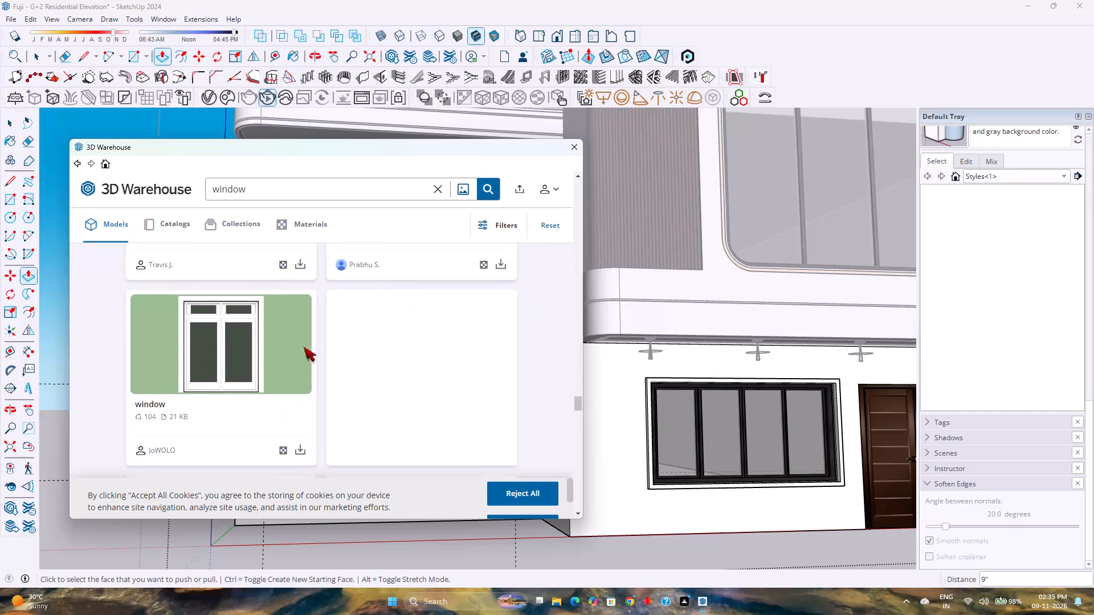
scroll(390, 380, down, 3)
scroll(390, 380, up, 2)
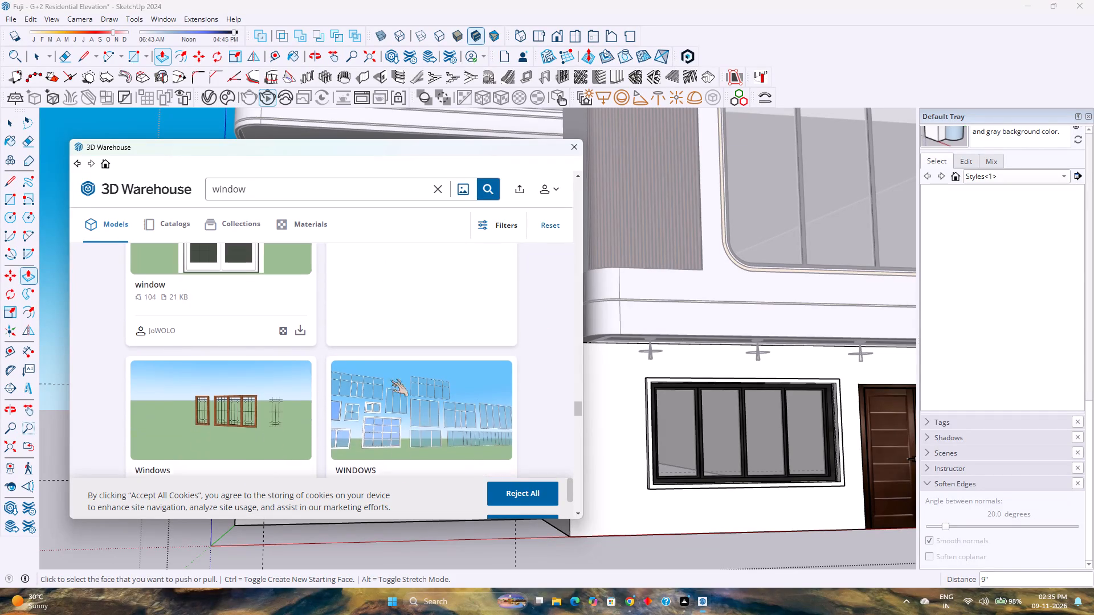
scroll(390, 380, down, 6)
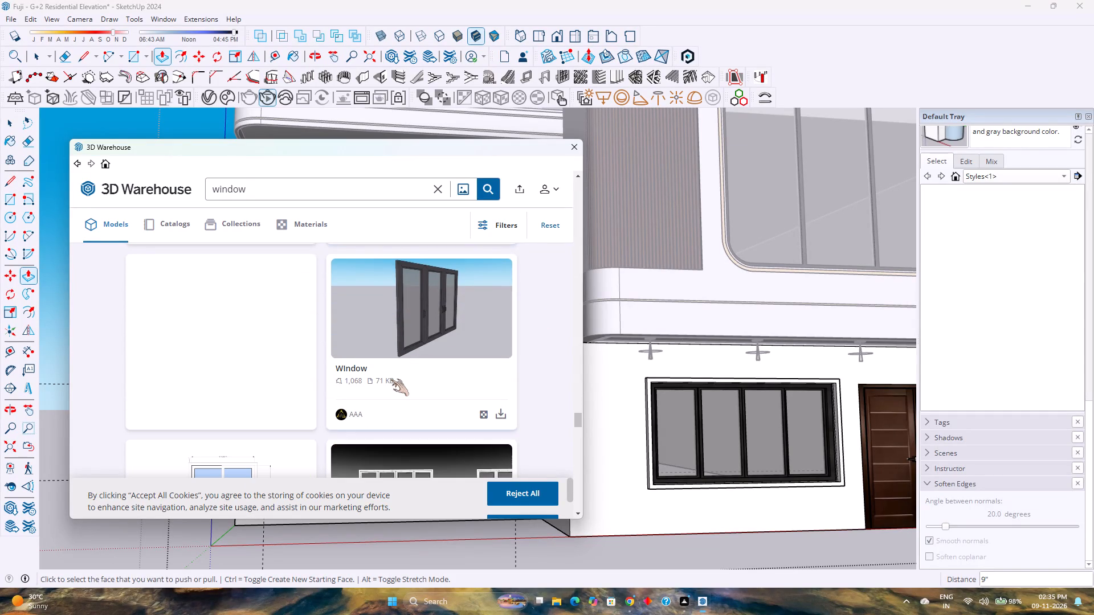
scroll(295, 393, down, 4)
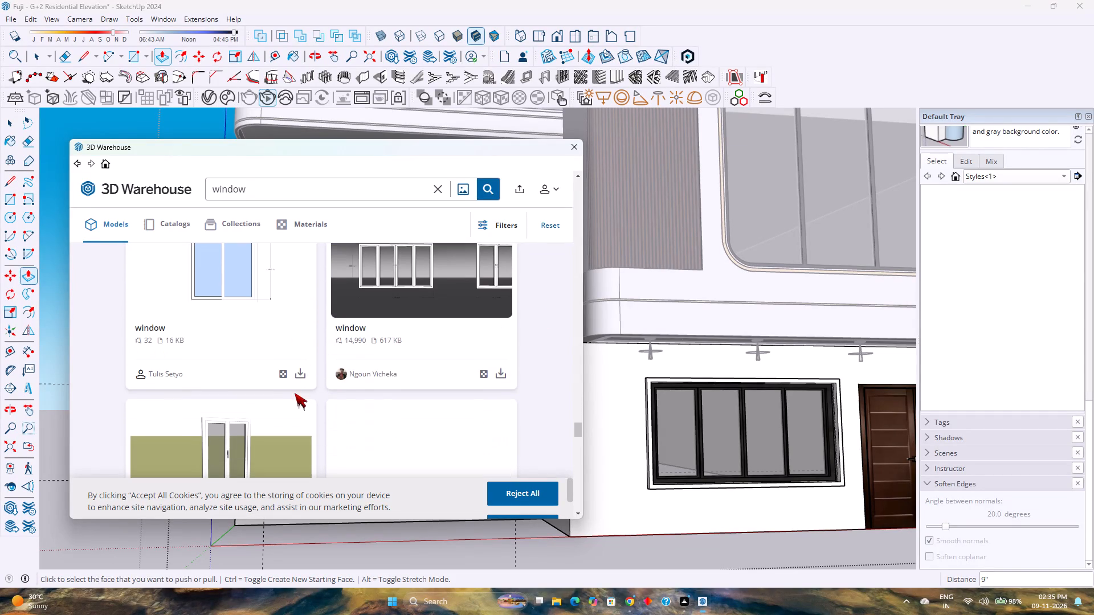
scroll(299, 390, up, 2)
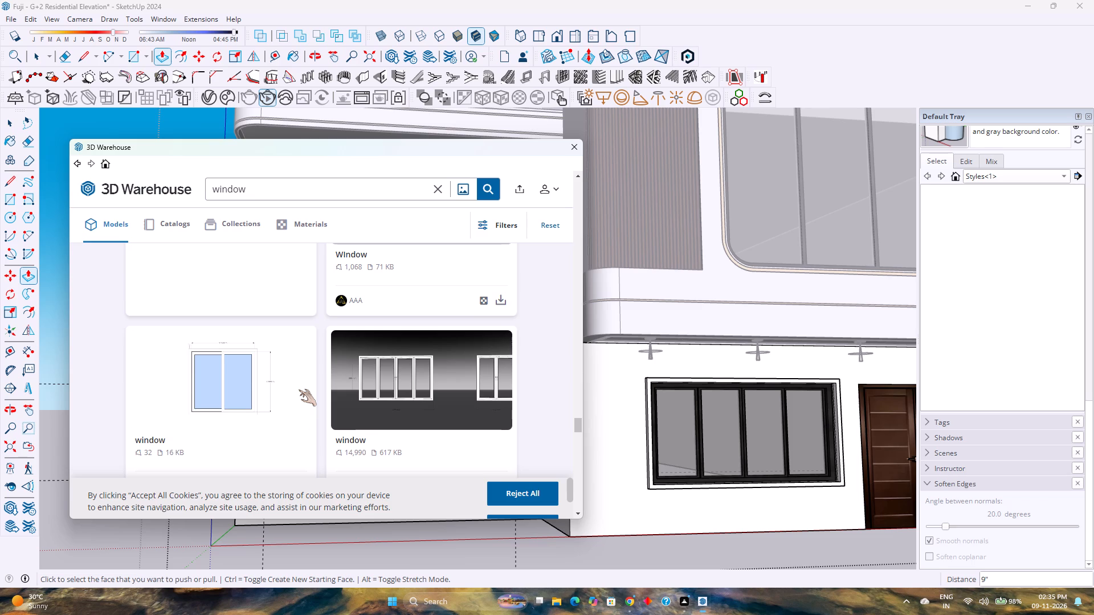
scroll(299, 389, down, 1)
Download the 617 KB "window" model with the four-panel white frame, skipping the subscription offer, and load it directly into the model.
click(505, 430)
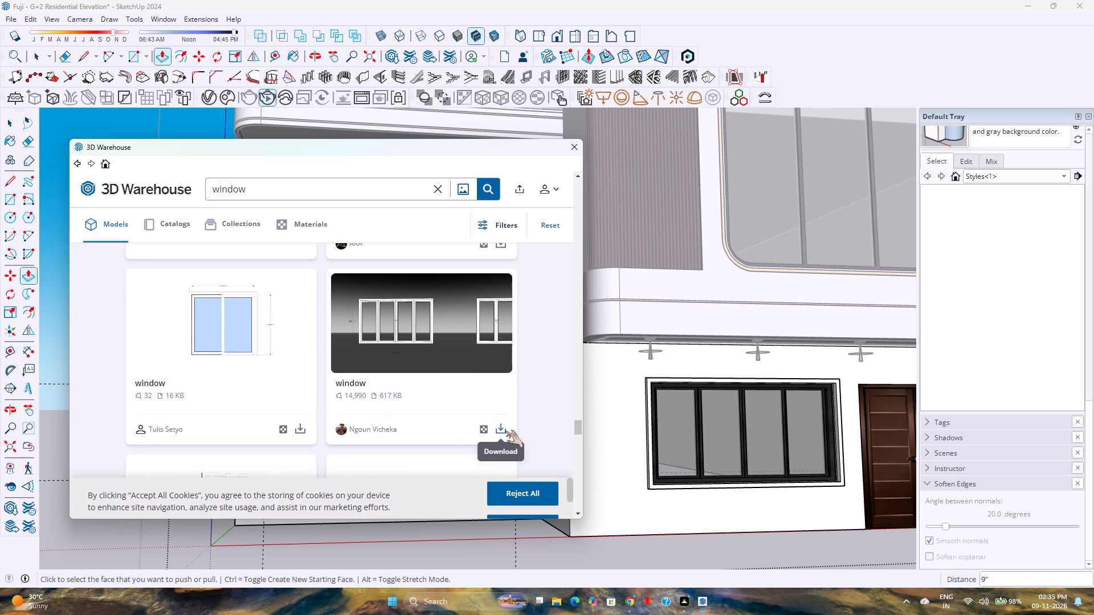
scroll(394, 360, down, 1)
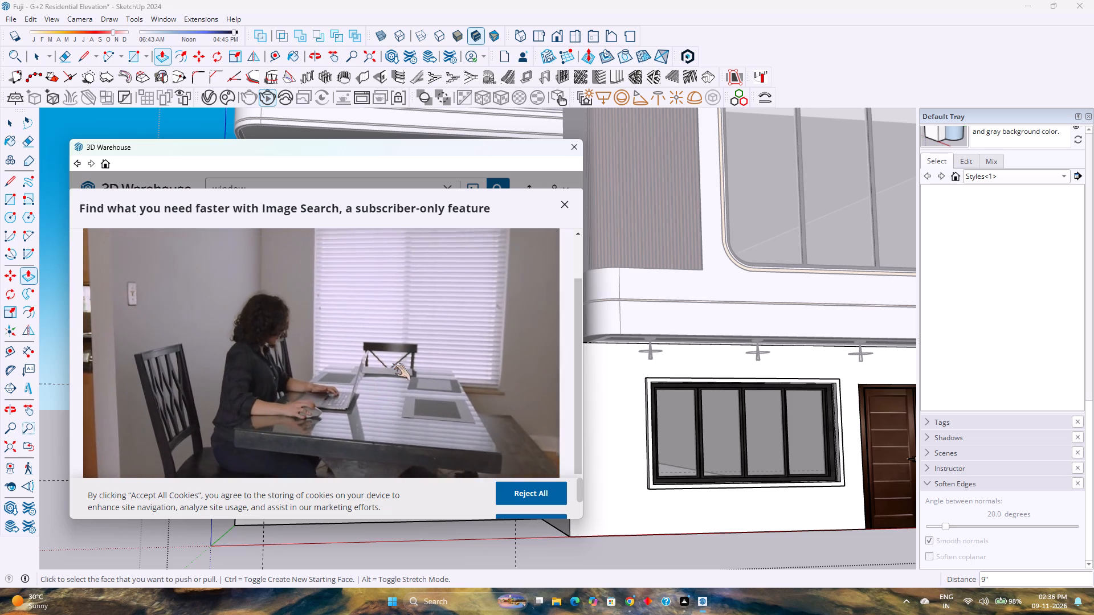
scroll(317, 397, down, 5)
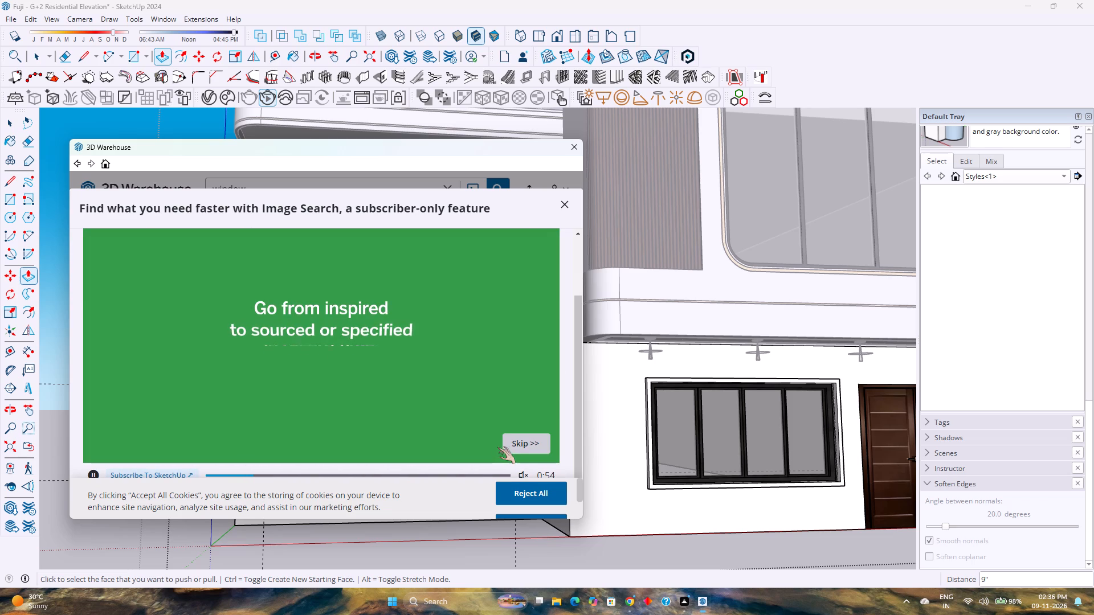
click(528, 446)
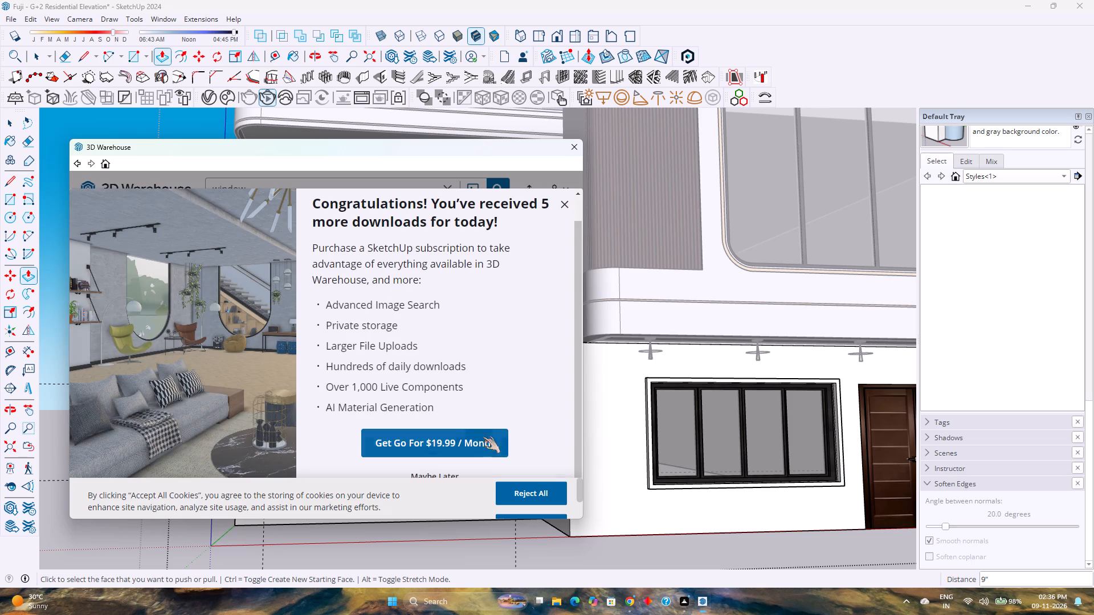
scroll(443, 428, down, 4)
click(438, 471)
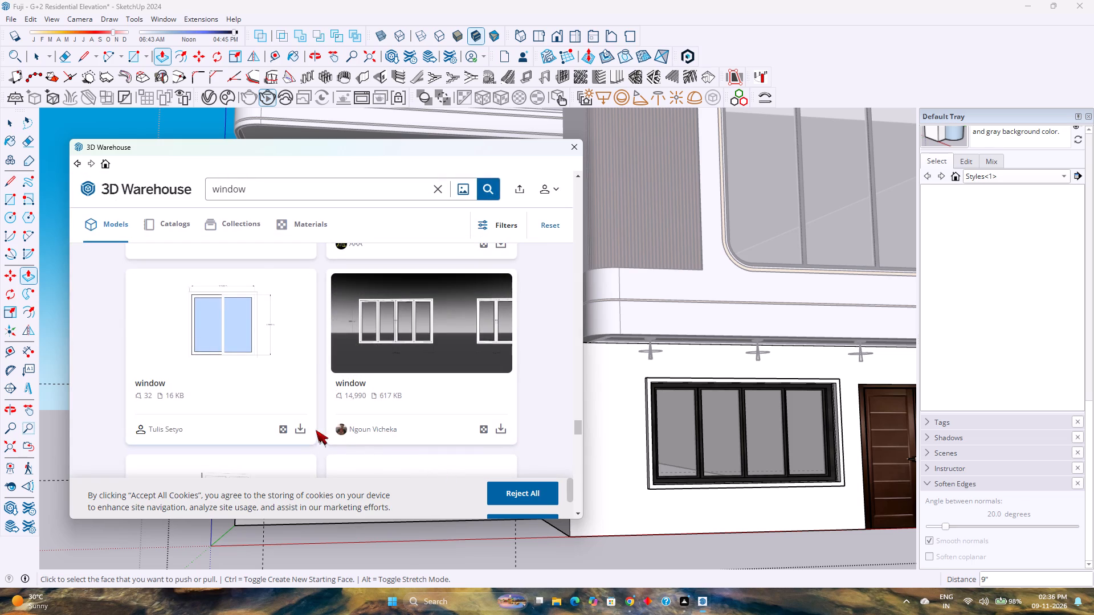
click(501, 425)
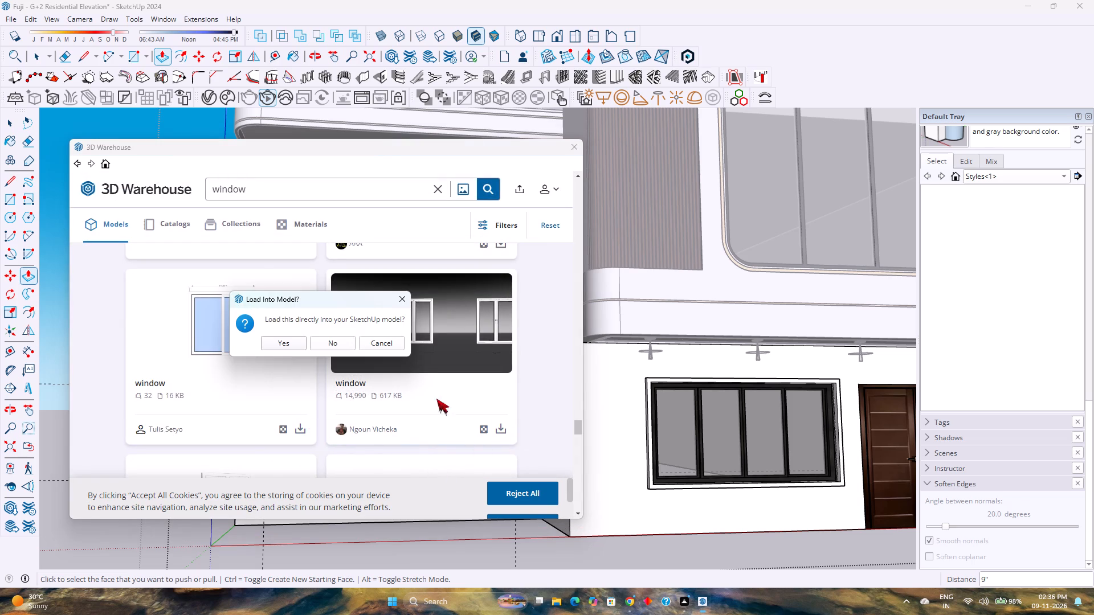
click(280, 348)
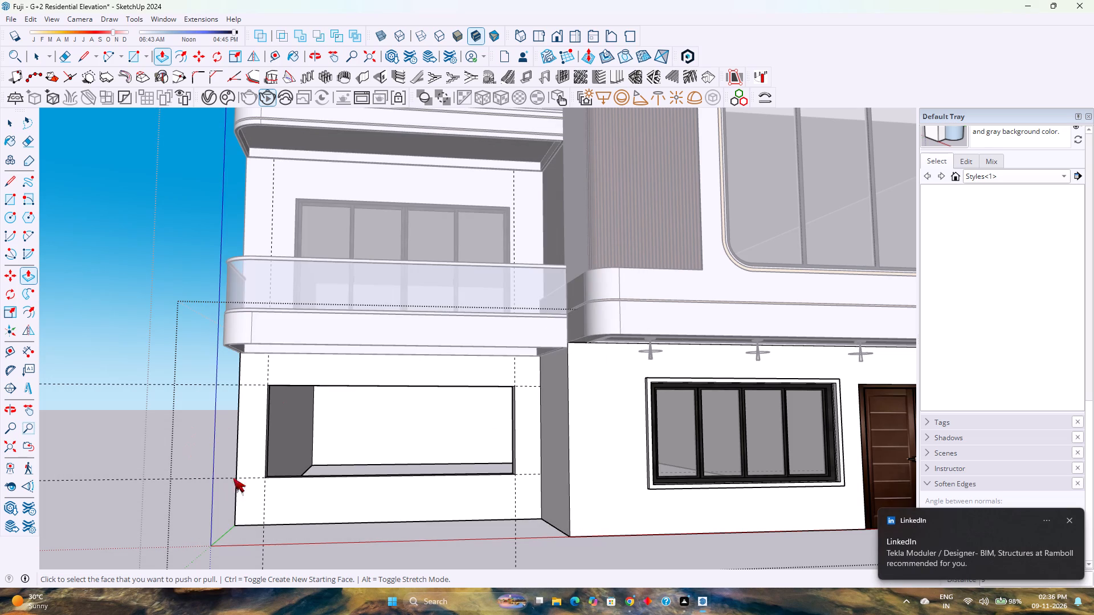
Place the downloaded window component on the ground in front of the house's ground-floor facade.
scroll(221, 469, down, 3)
scroll(221, 469, up, 2)
scroll(222, 468, down, 2)
scroll(148, 491, up, 3)
scroll(148, 493, down, 2)
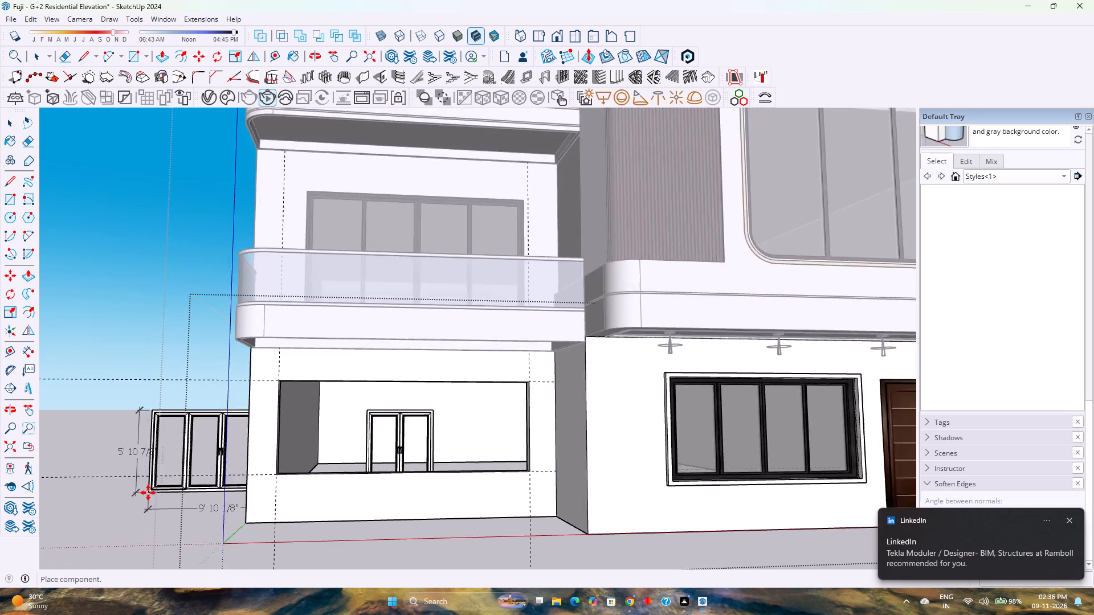
scroll(148, 493, up, 4)
scroll(142, 496, down, 18)
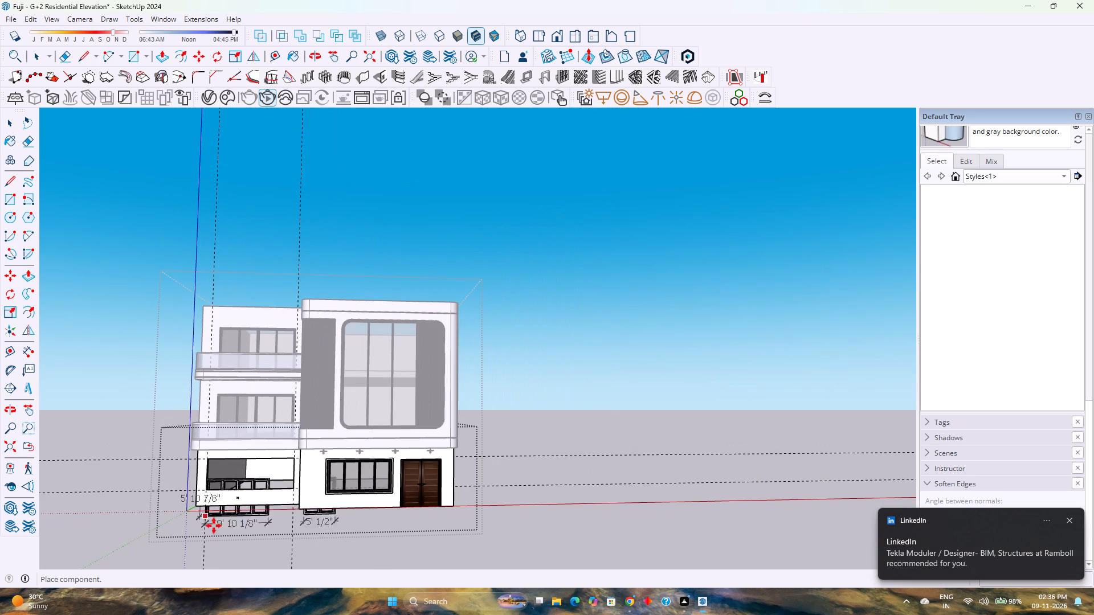
click(234, 541)
scroll(240, 538, up, 4)
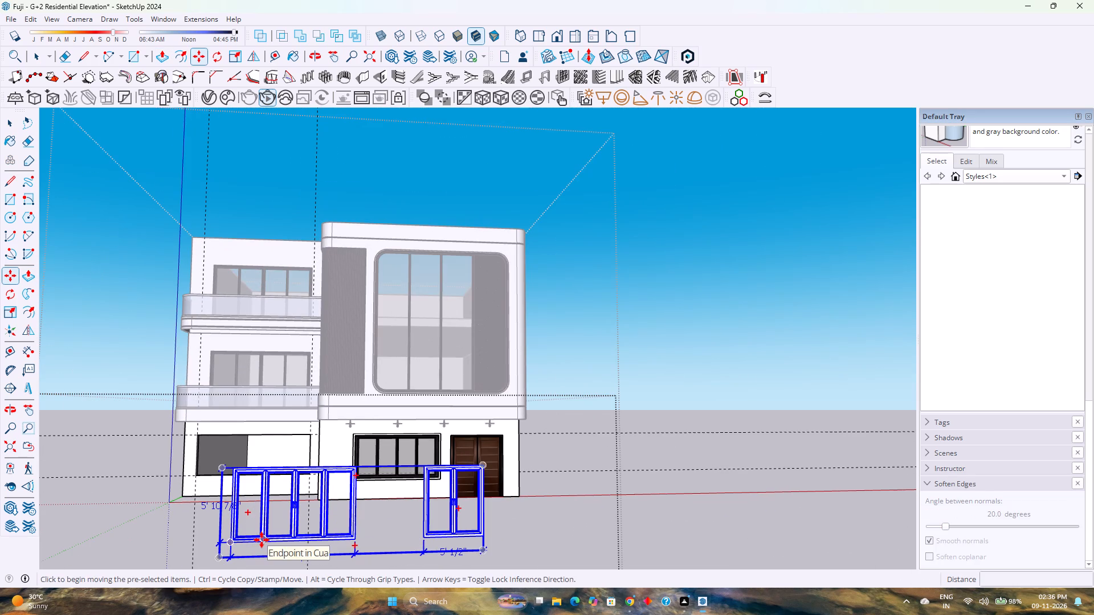
Open the placed window component for editing and delete the 9' 10 1/8" width dimension below the four-panel window.
key(space)
double_click(266, 535)
scroll(265, 535, up, 2)
scroll(267, 535, down, 1)
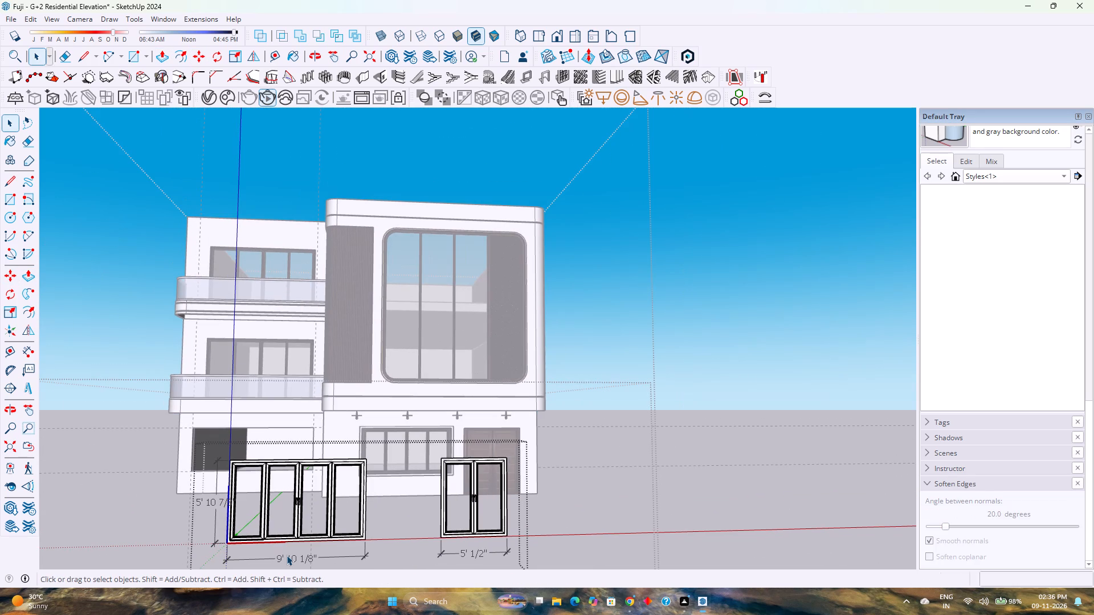
click(287, 555)
key(Delete)
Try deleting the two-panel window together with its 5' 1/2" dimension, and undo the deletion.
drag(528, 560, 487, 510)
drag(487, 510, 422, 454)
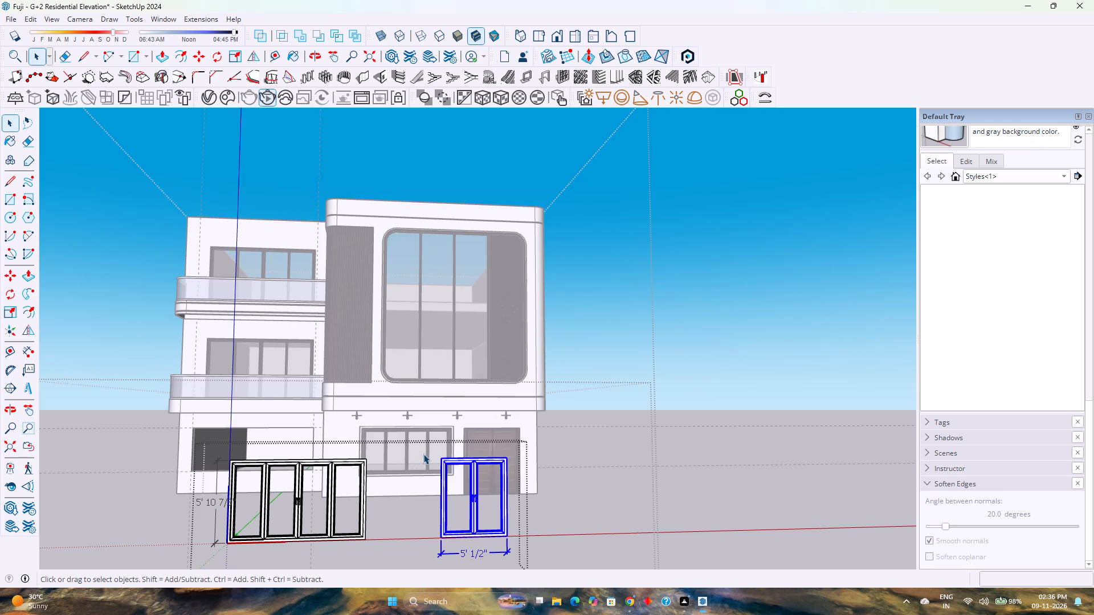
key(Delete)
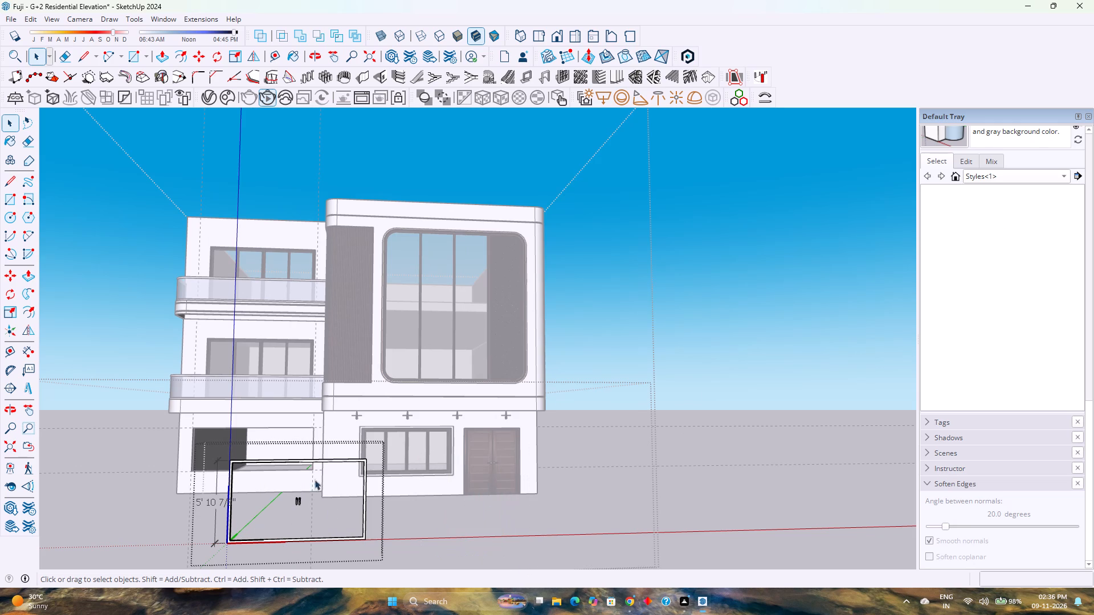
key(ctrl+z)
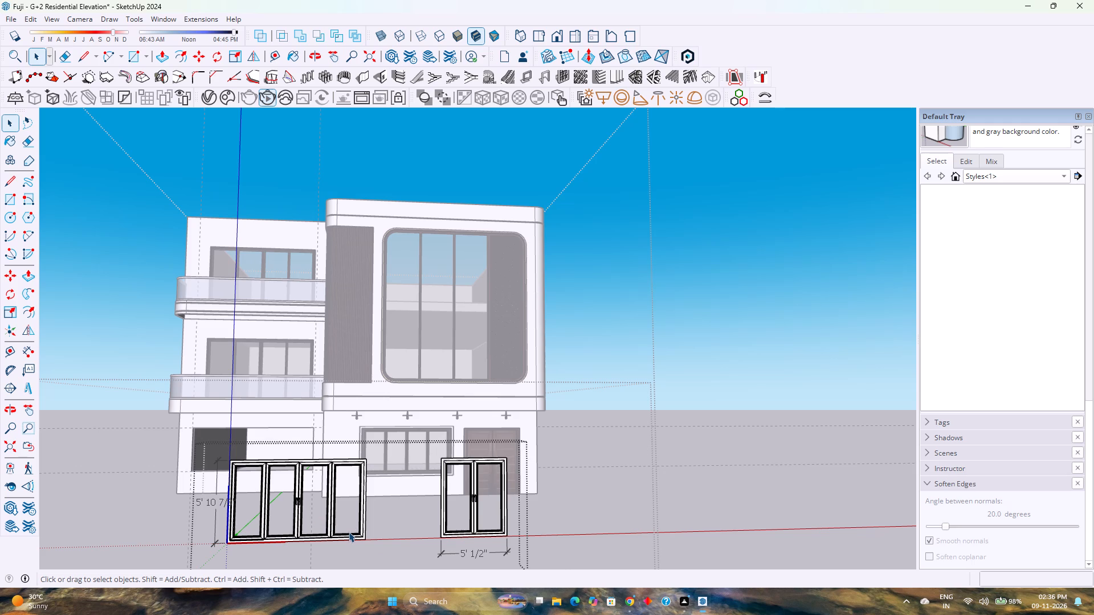
Delete the two-panel window beside the four-panel window inside the imported component.
double_click(348, 532)
key(Escape)
click(448, 532)
key(Delete)
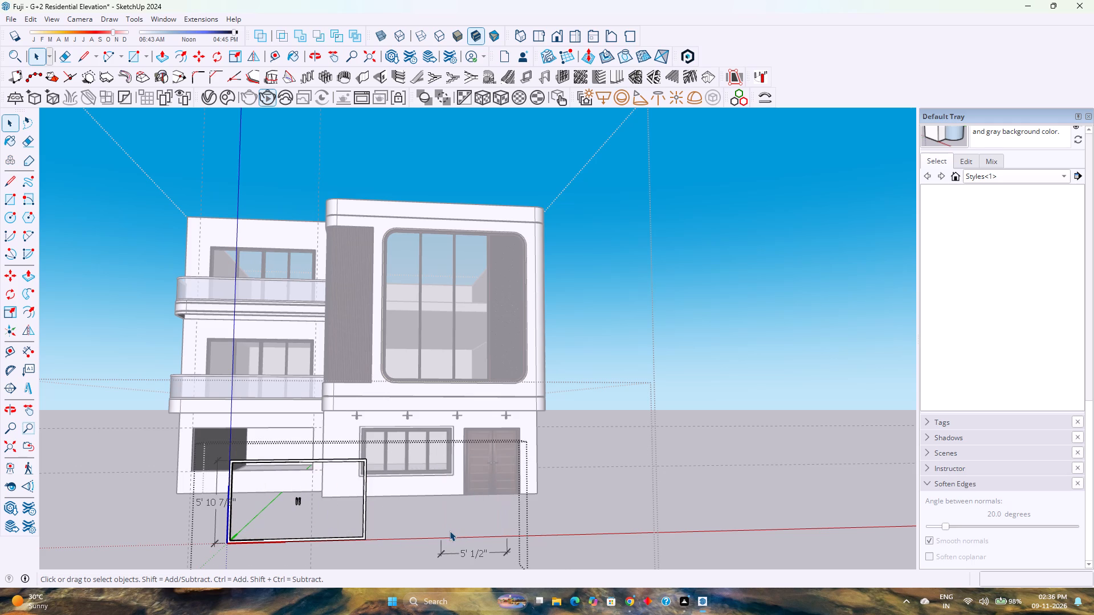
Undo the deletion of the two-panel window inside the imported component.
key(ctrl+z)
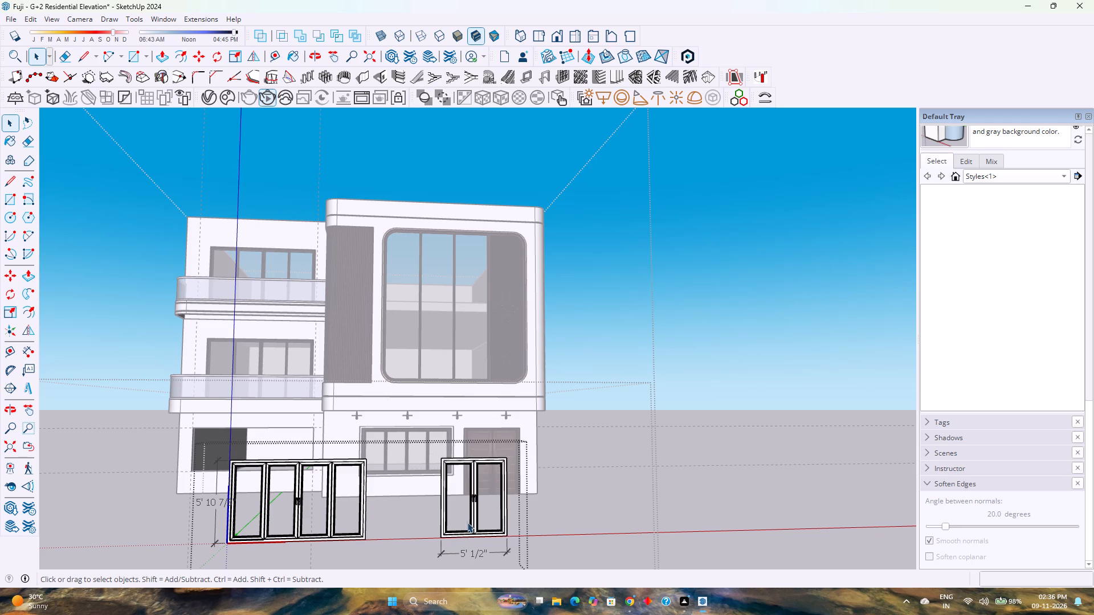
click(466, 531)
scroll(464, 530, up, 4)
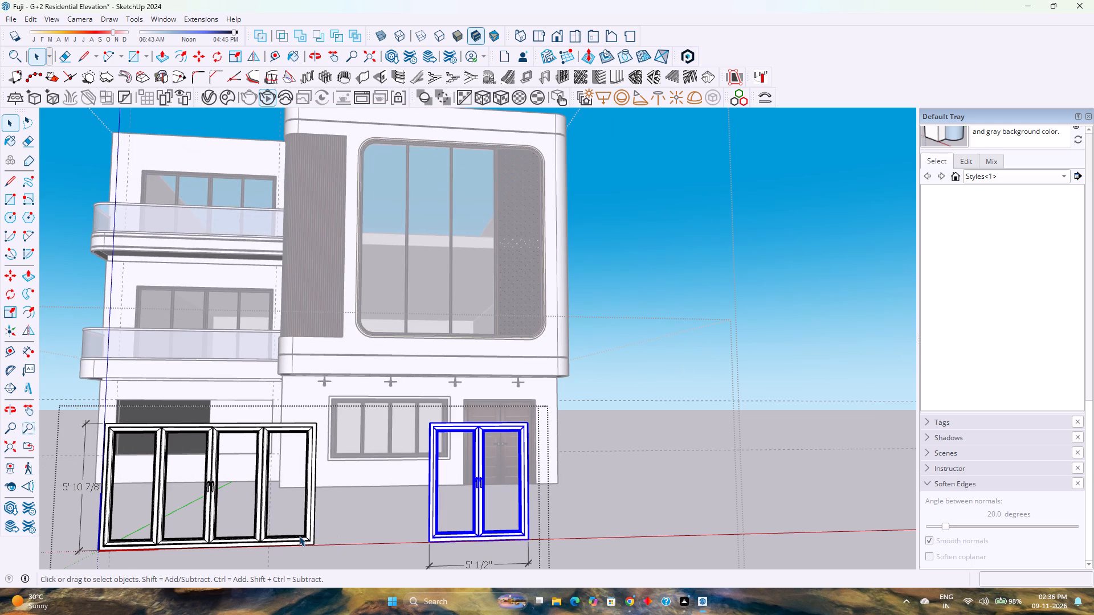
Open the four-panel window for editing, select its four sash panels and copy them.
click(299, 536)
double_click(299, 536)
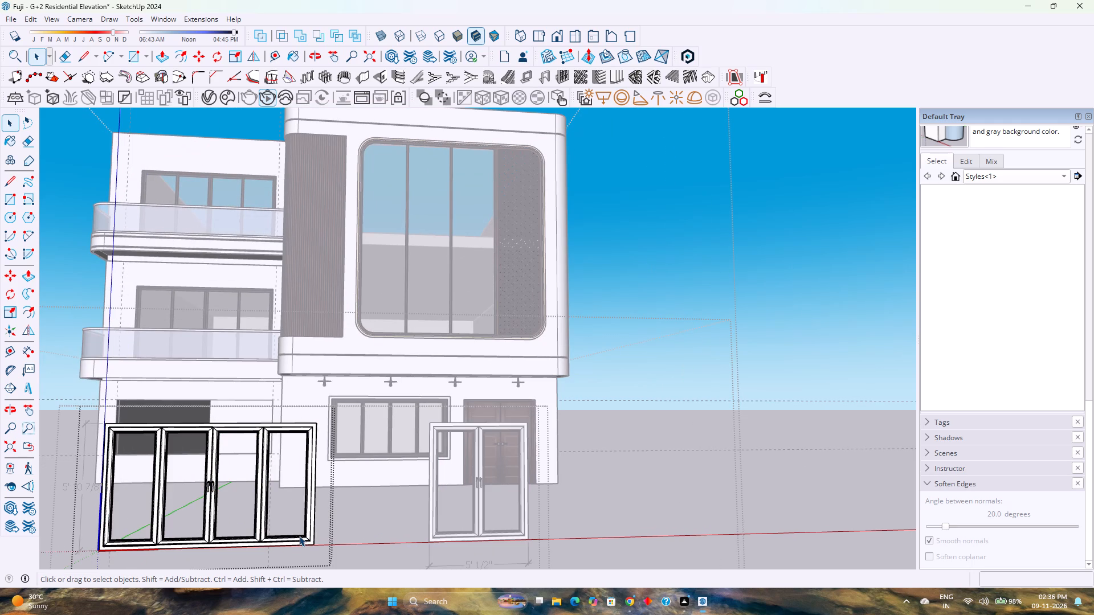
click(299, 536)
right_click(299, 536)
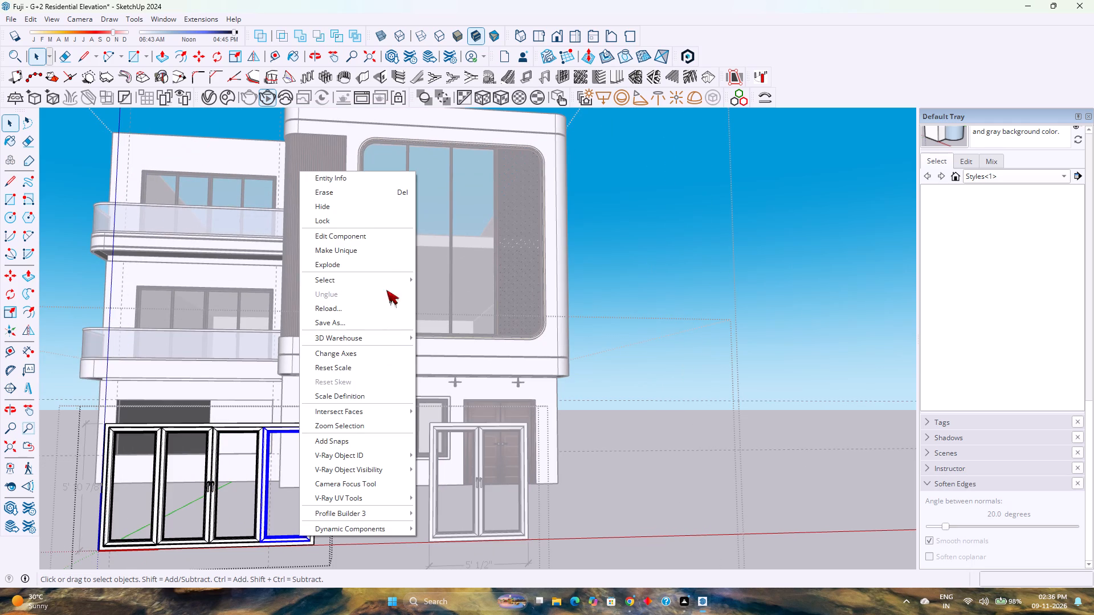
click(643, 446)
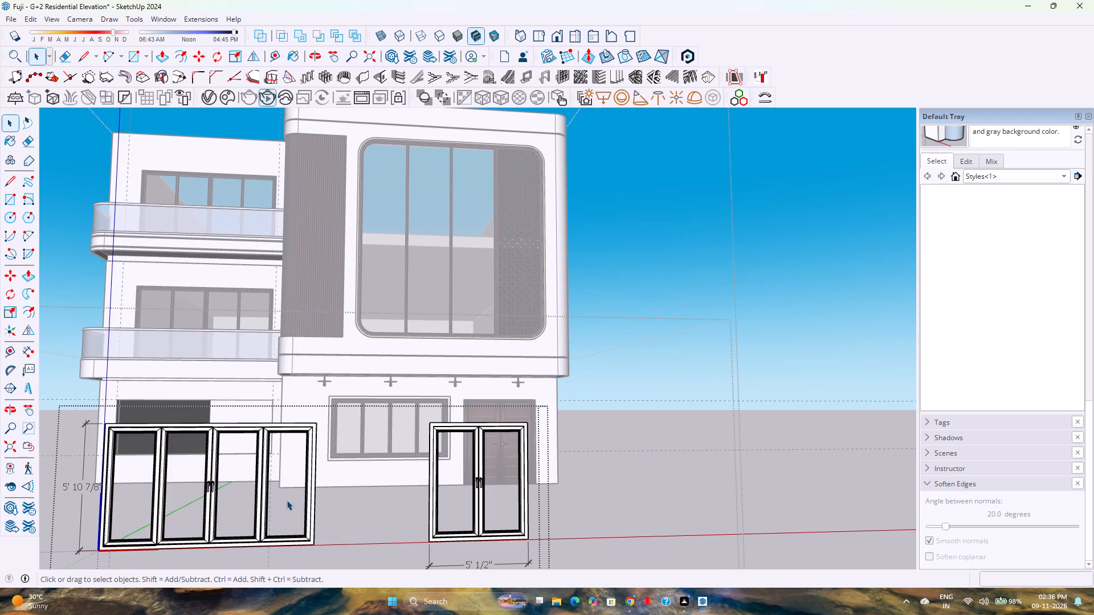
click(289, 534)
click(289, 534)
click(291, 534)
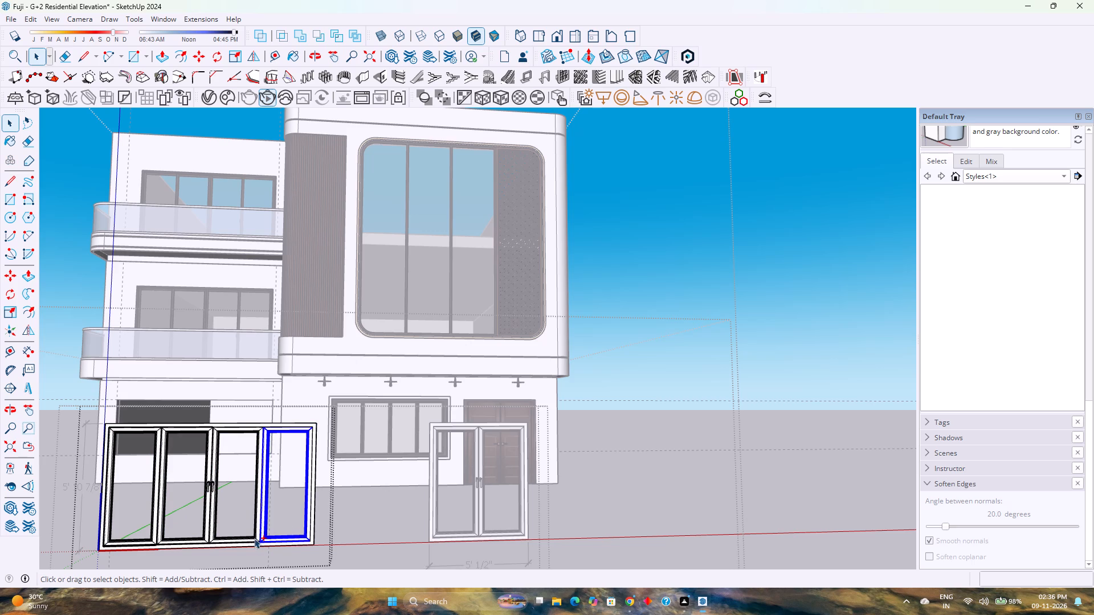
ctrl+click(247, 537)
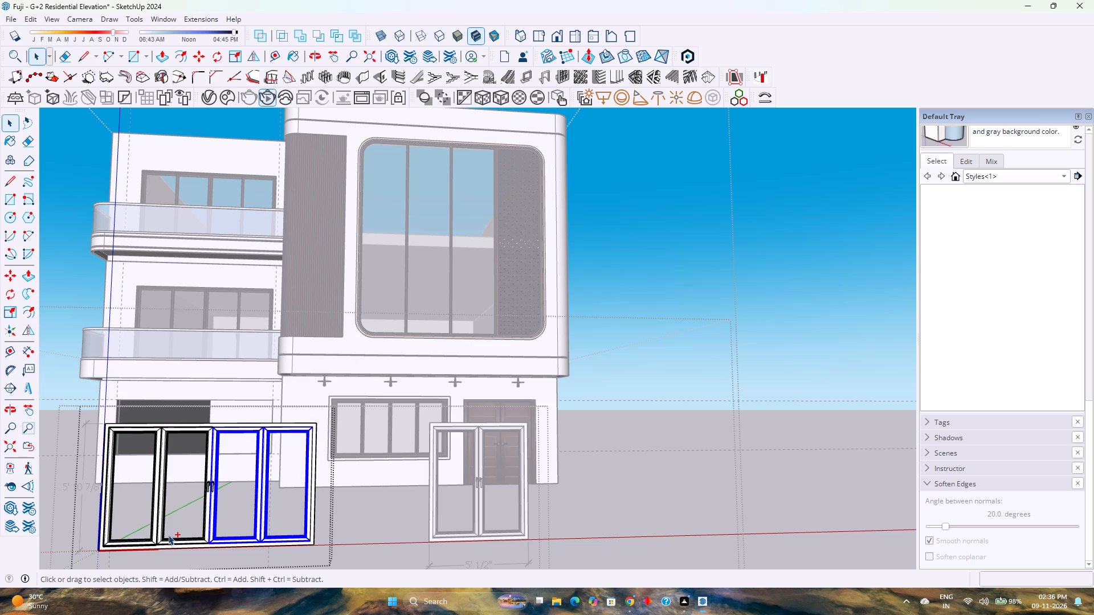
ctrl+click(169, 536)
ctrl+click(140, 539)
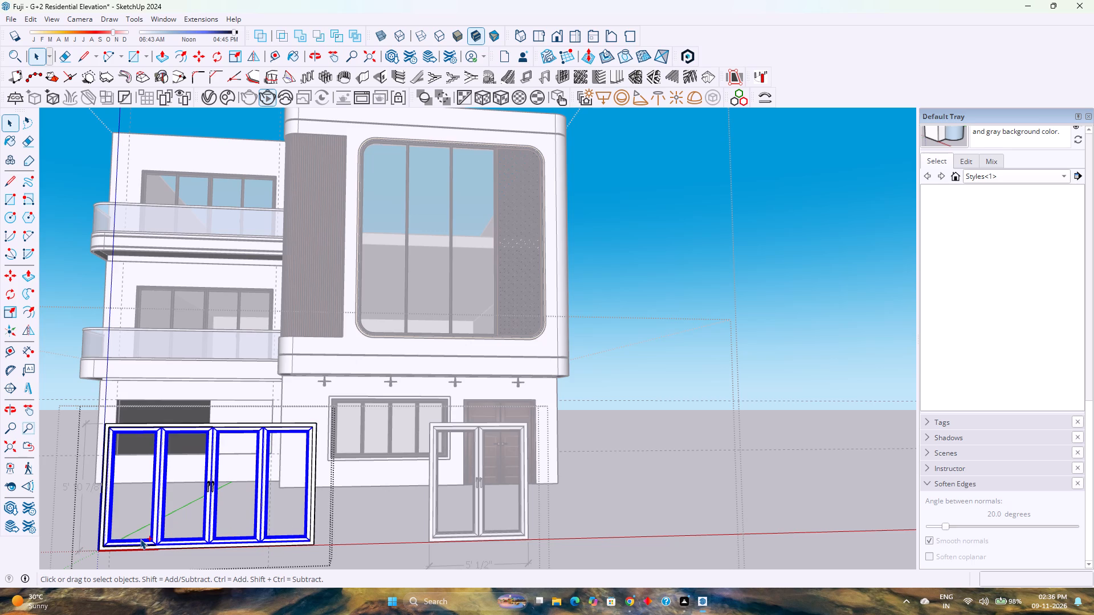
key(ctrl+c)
Leave the four-panel window and delete the two-panel window along with its 5' 1/2" width dimension.
click(617, 516)
click(480, 536)
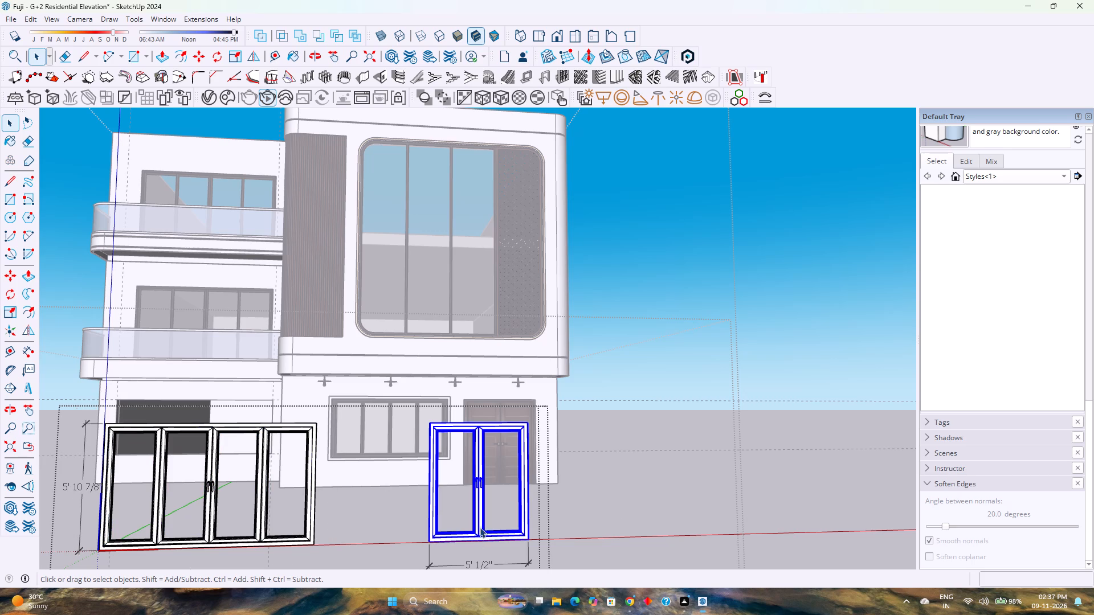
key(Delete)
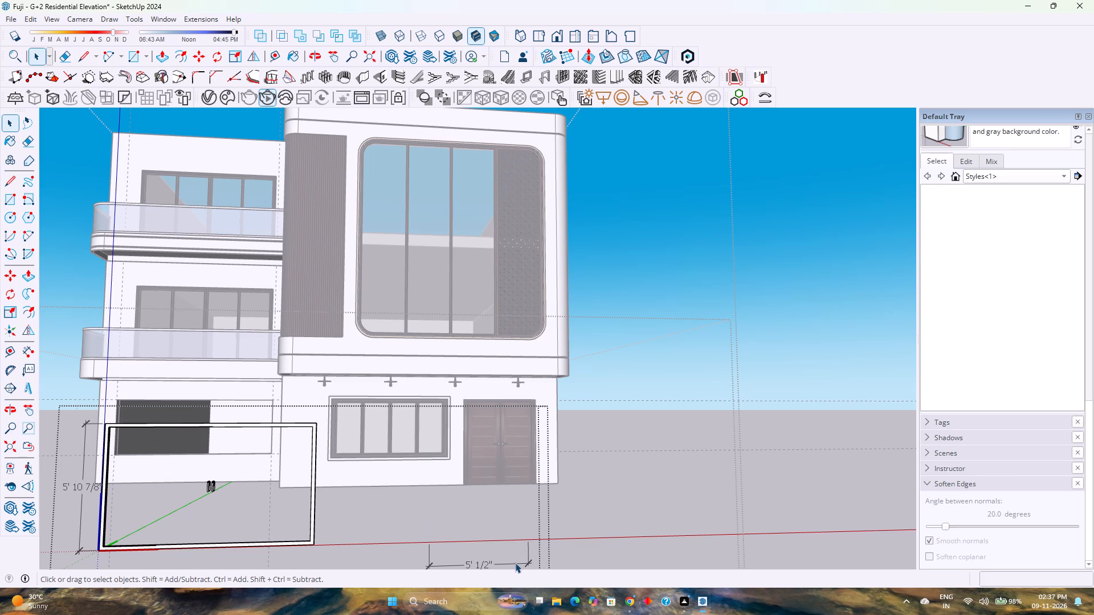
click(515, 563)
key(Delete)
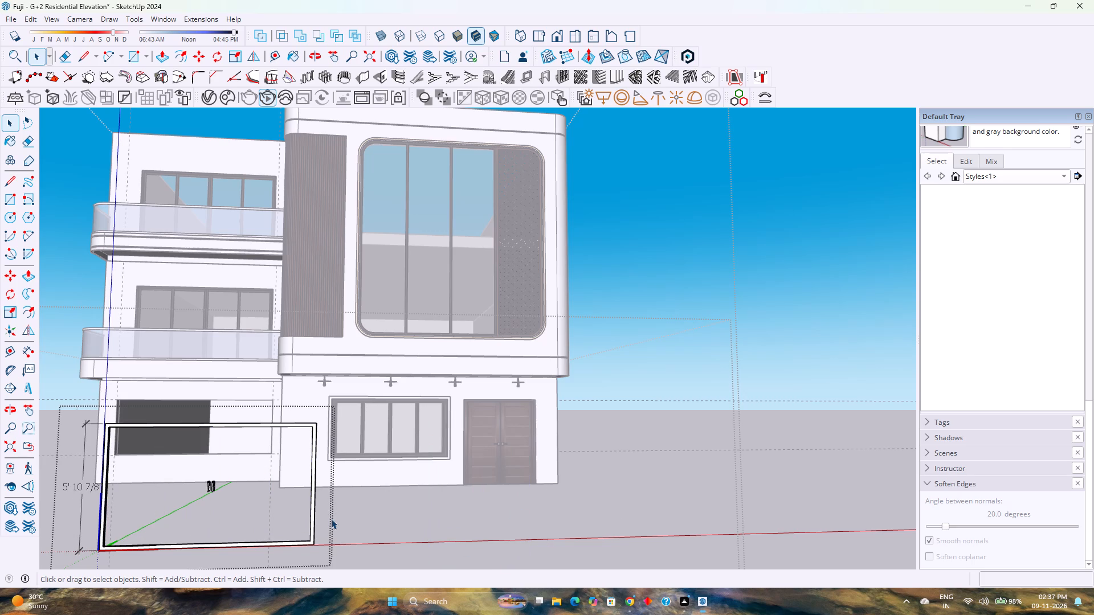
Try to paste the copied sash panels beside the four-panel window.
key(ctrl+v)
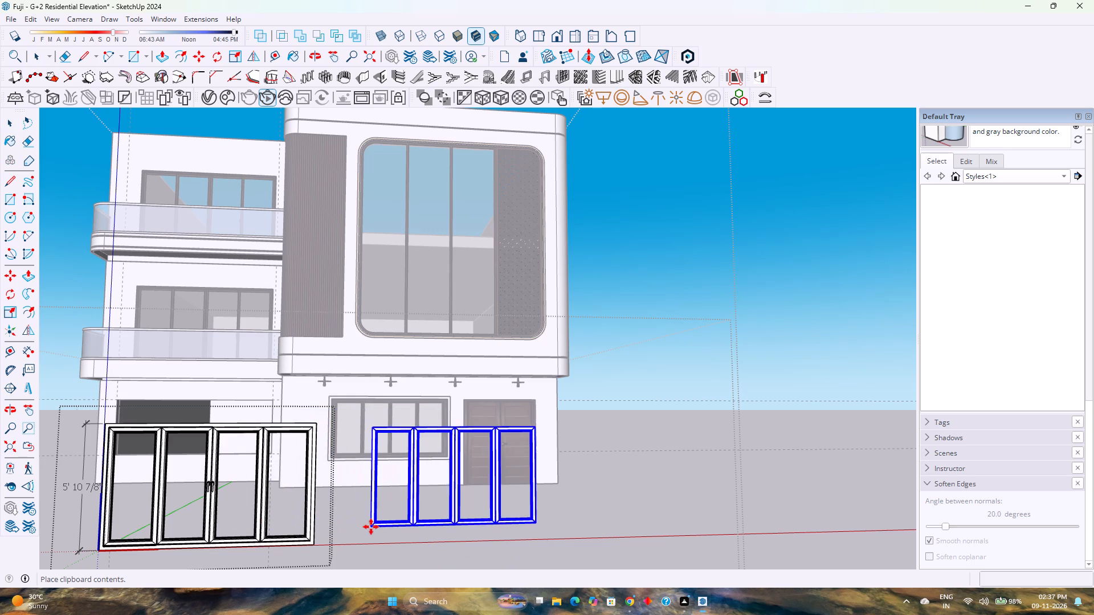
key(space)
Delete the 5' 10 7/8" height dimension beside the four-panel window and exit the component's editing mode.
scroll(390, 511, down, 4)
scroll(184, 542, up, 1)
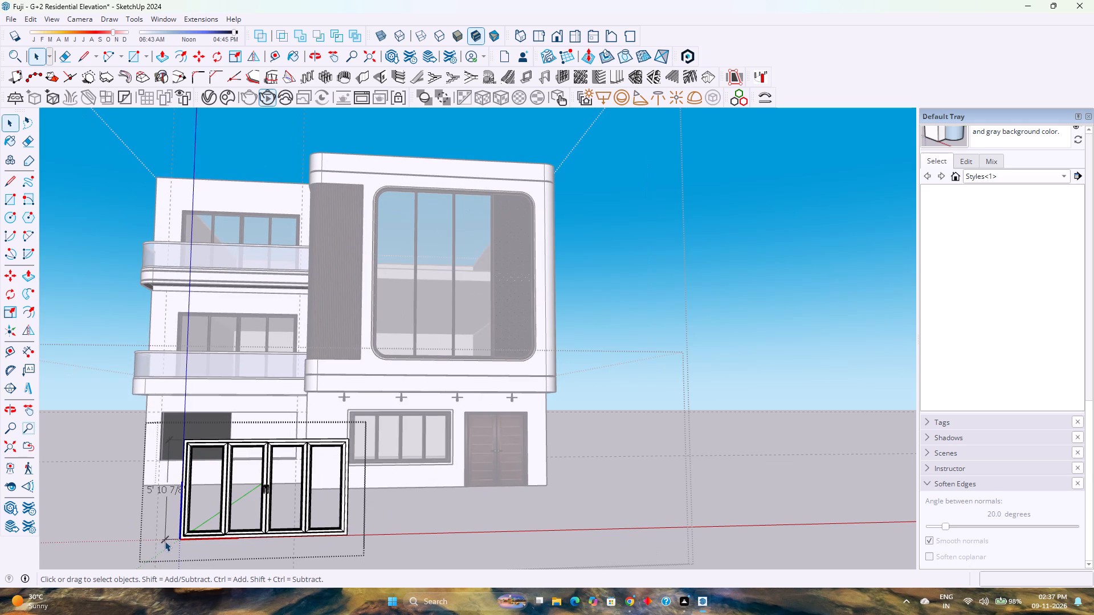
click(164, 537)
key(Delete)
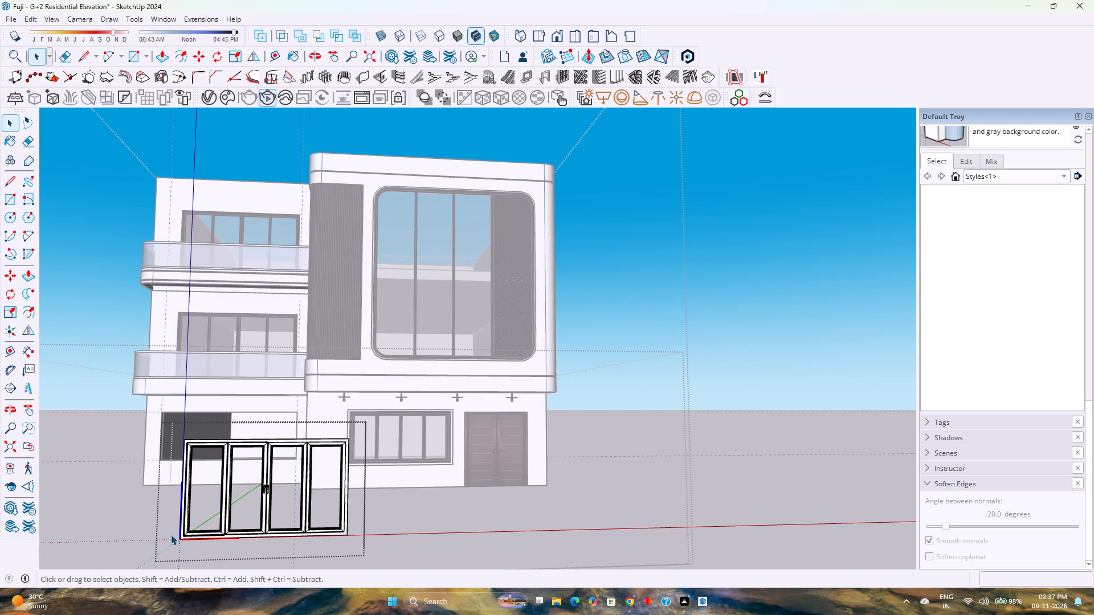
scroll(239, 497, down, 1)
click(350, 503)
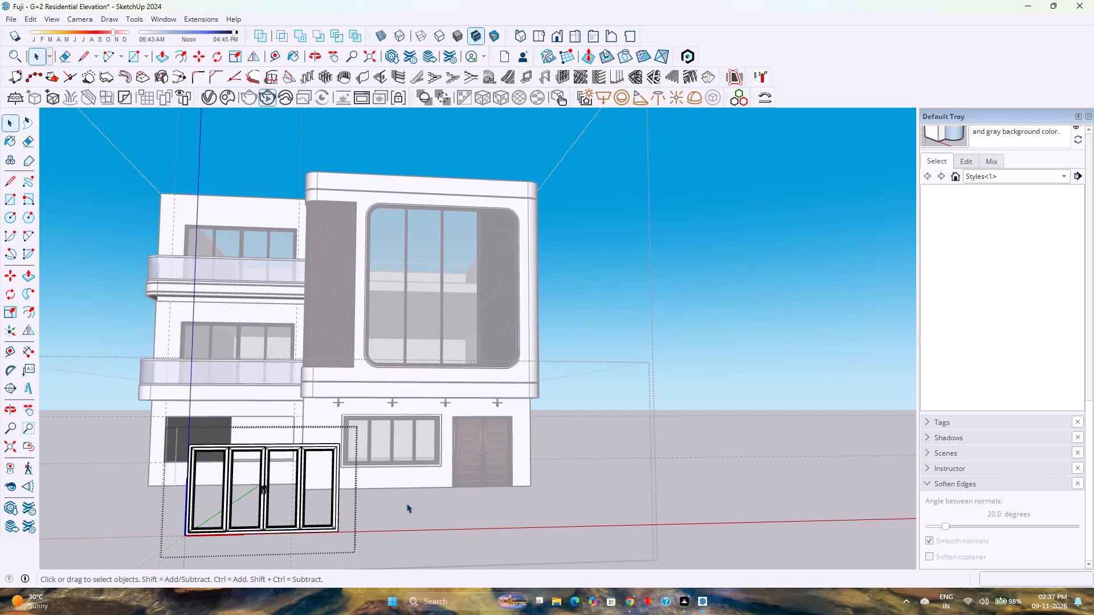
click(406, 503)
Move the four-panel window by its lower outer corner onto the matching bottom corner of the ground-floor wall opening.
click(322, 532)
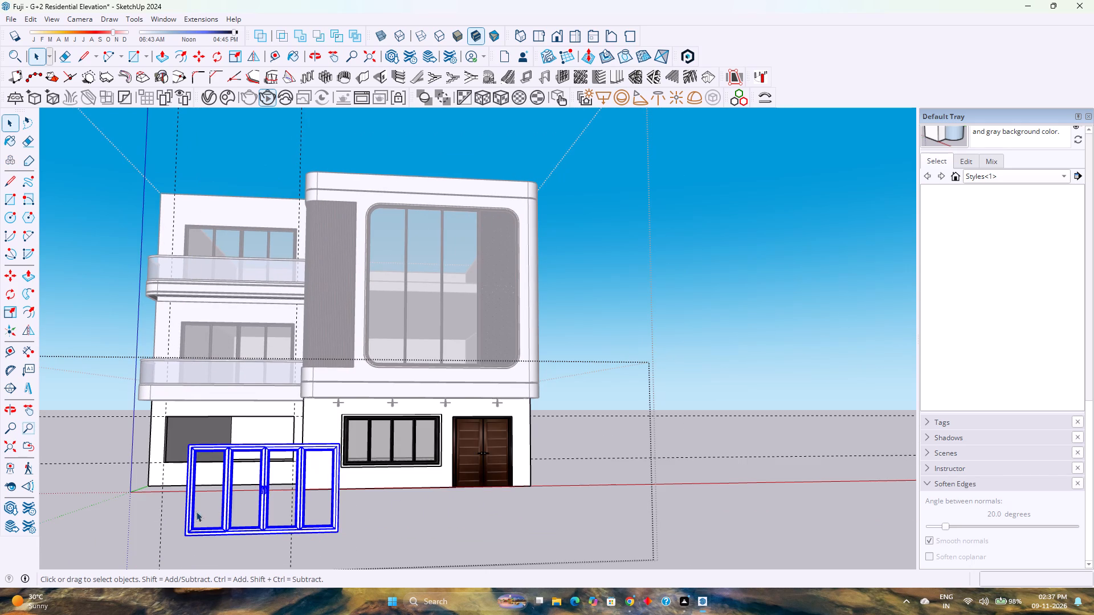
click(201, 56)
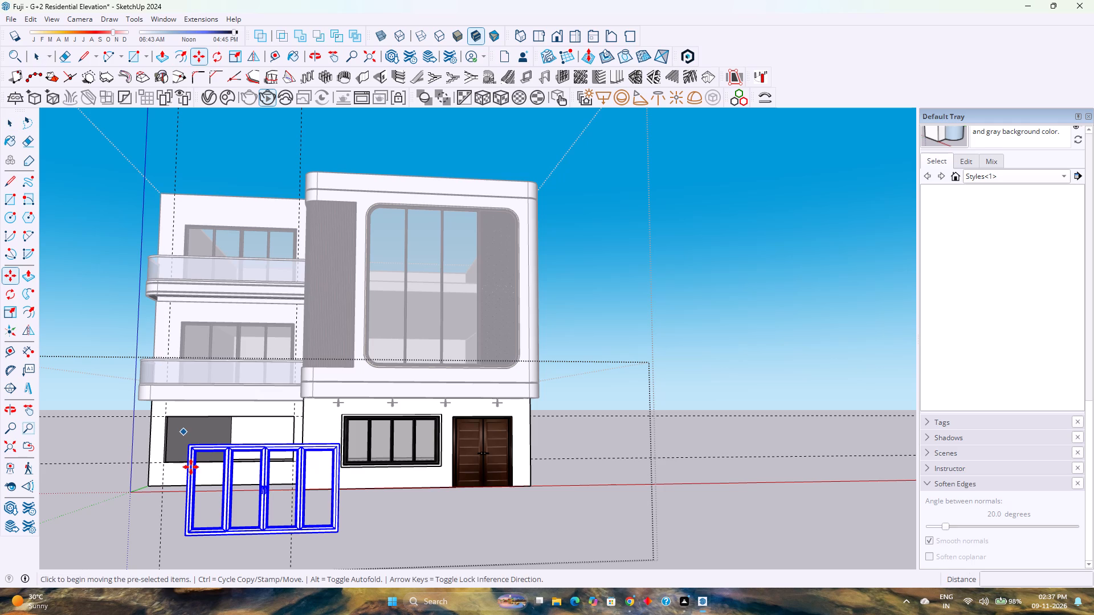
click(182, 538)
scroll(174, 450, up, 5)
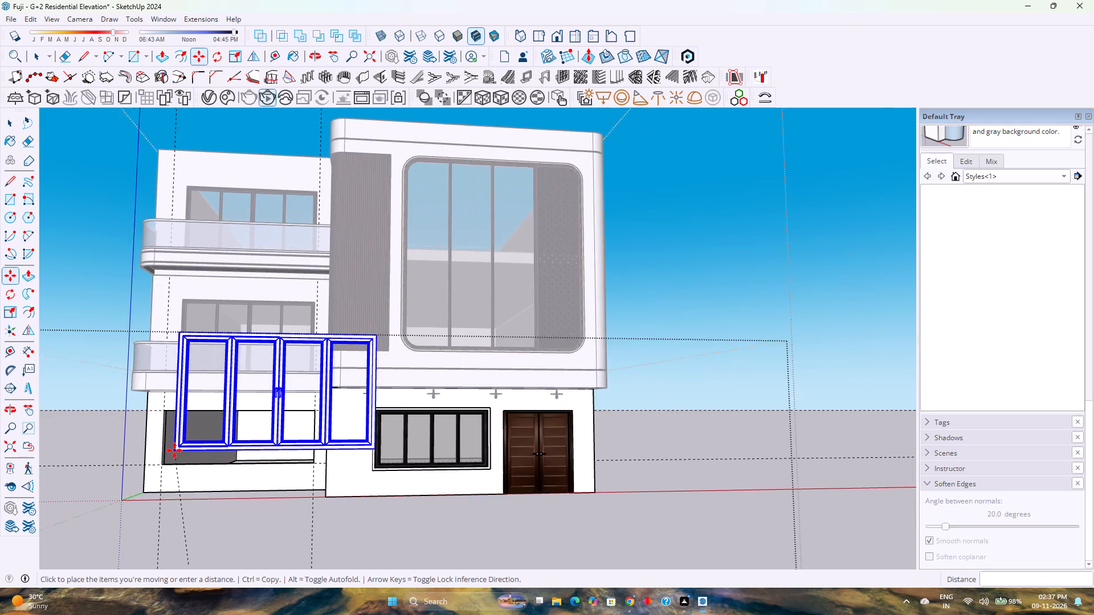
scroll(174, 450, up, 1)
middle_drag(174, 450, 113, 555)
middle_click(113, 555)
scroll(270, 309, up, 9)
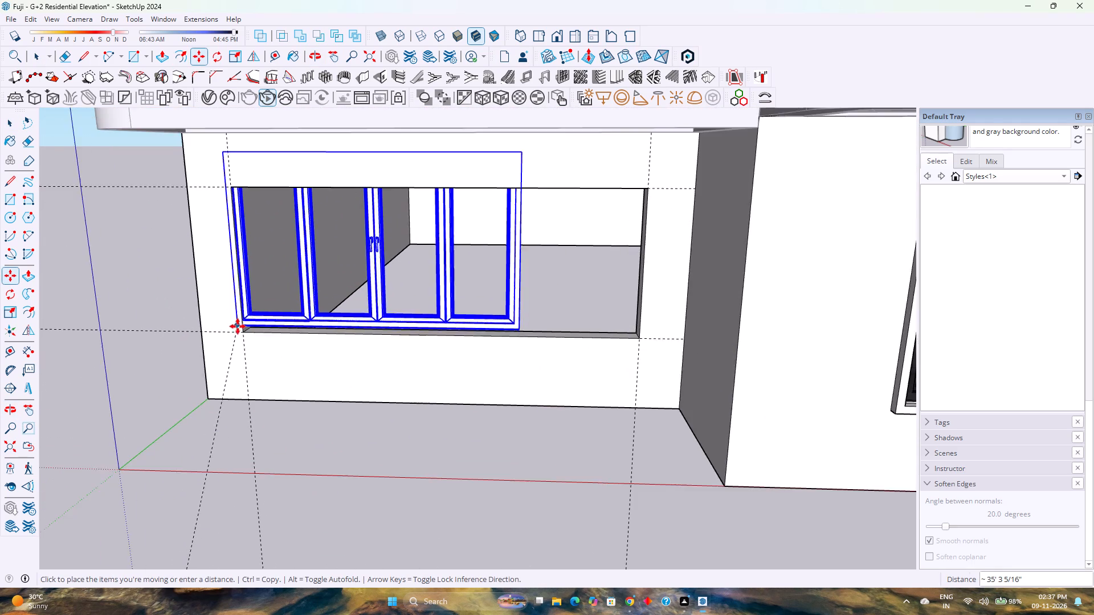
scroll(238, 326, up, 1)
click(242, 332)
Scale the four-panel window vertically so its top edge meets the top edge of the wall opening.
scroll(246, 332, down, 3)
scroll(307, 284, up, 1)
shift+middle_drag(307, 291, 290, 433)
scroll(284, 424, down, 1)
middle_drag(281, 424, 275, 387)
middle_click(275, 386)
scroll(264, 445, up, 5)
middle_drag(255, 453, 152, 477)
scroll(199, 467, up, 3)
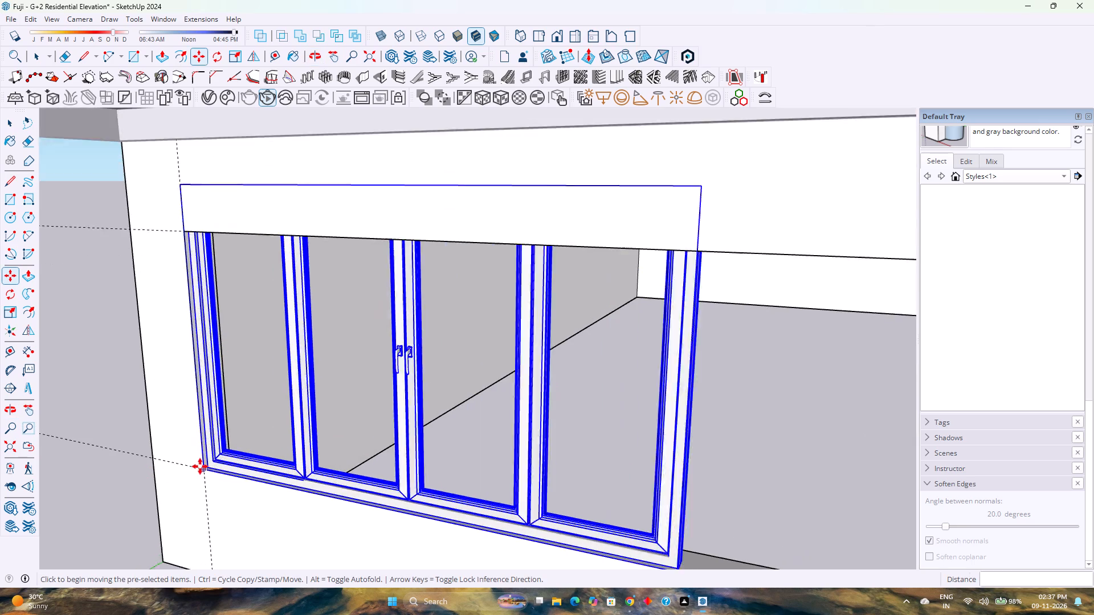
scroll(204, 468, up, 3)
scroll(217, 456, down, 9)
shift+middle_drag(230, 423, 213, 475)
middle_drag(190, 467, 296, 368)
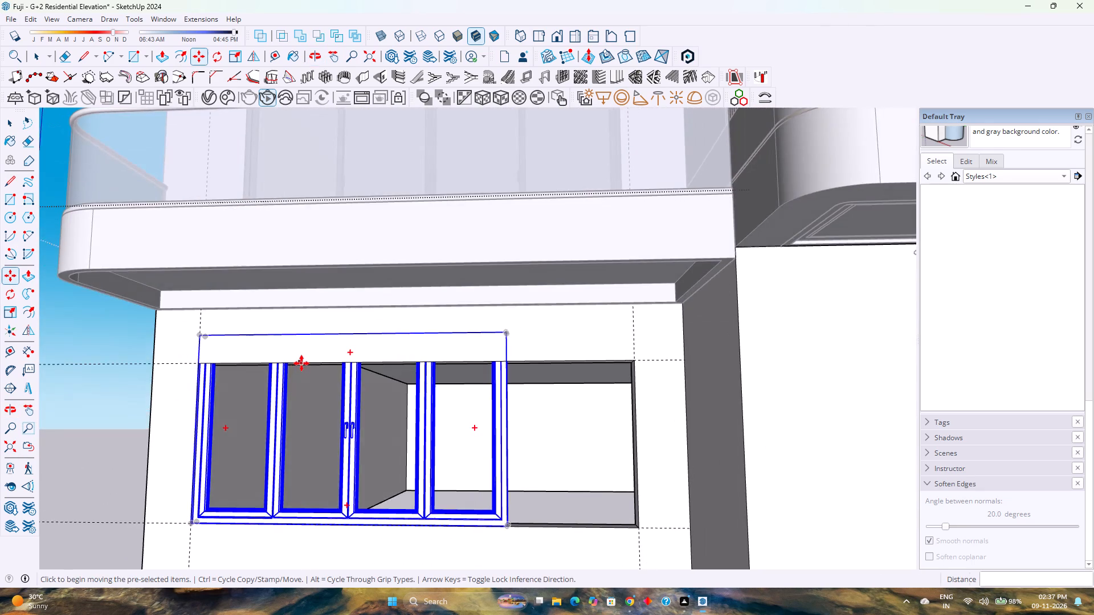
scroll(301, 363, down, 3)
key(s)
scroll(352, 359, up, 4)
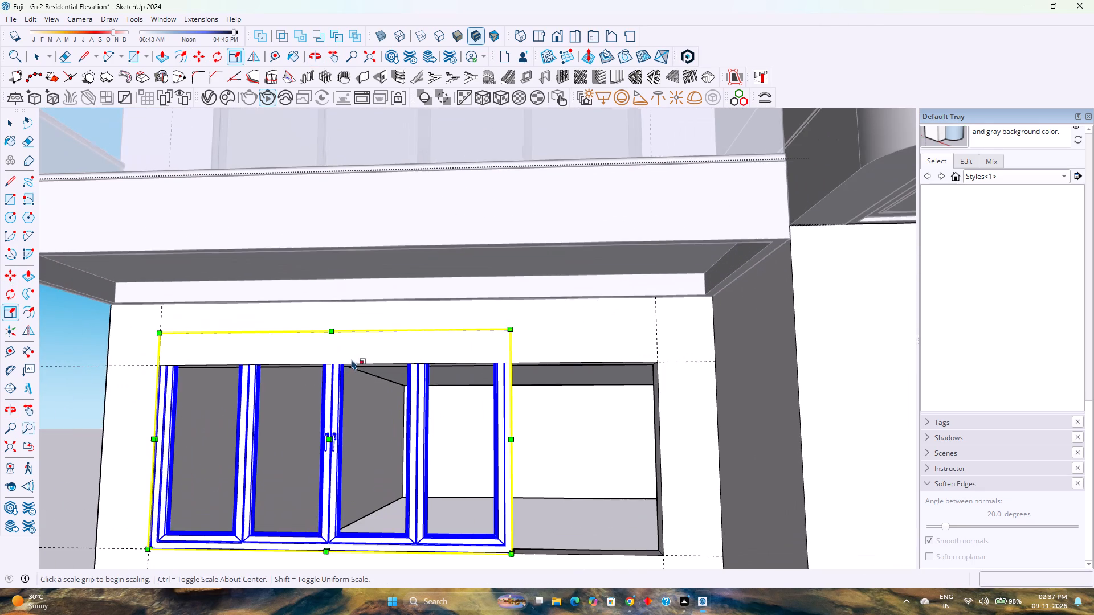
click(338, 334)
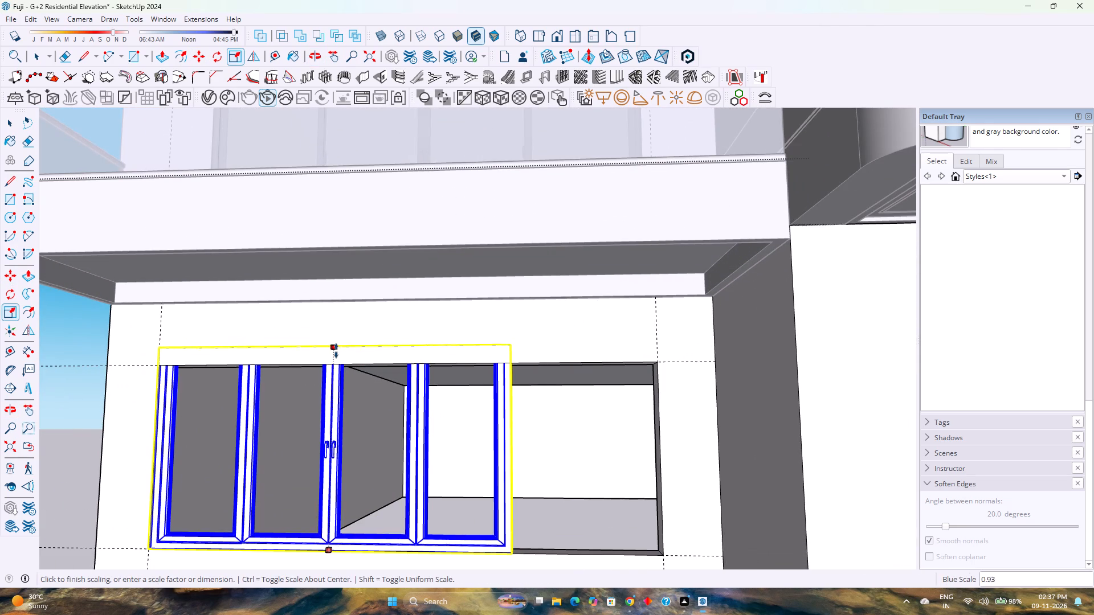
click(336, 363)
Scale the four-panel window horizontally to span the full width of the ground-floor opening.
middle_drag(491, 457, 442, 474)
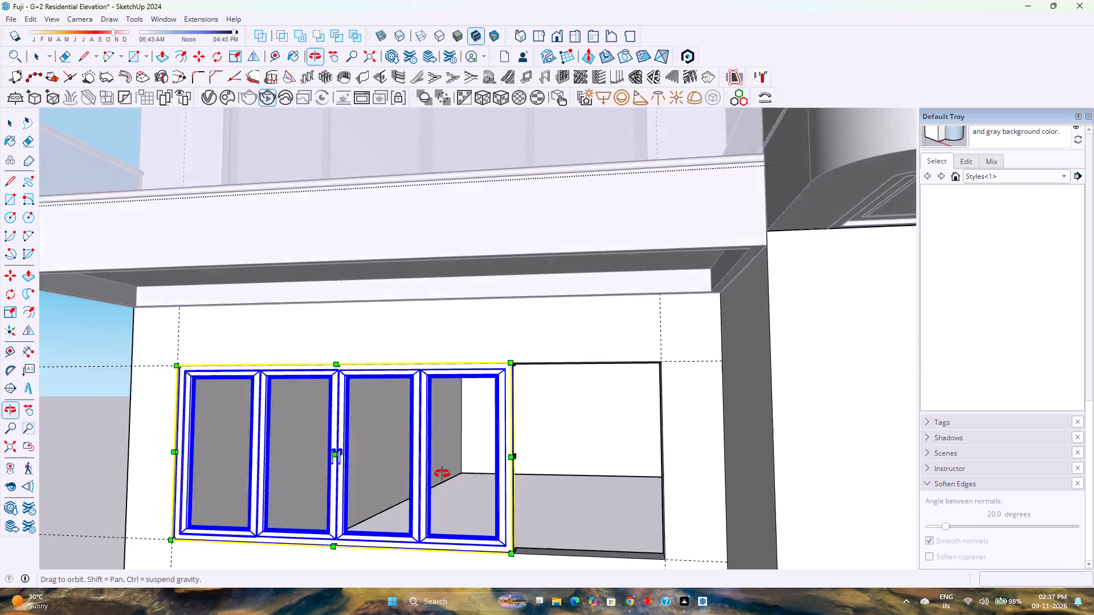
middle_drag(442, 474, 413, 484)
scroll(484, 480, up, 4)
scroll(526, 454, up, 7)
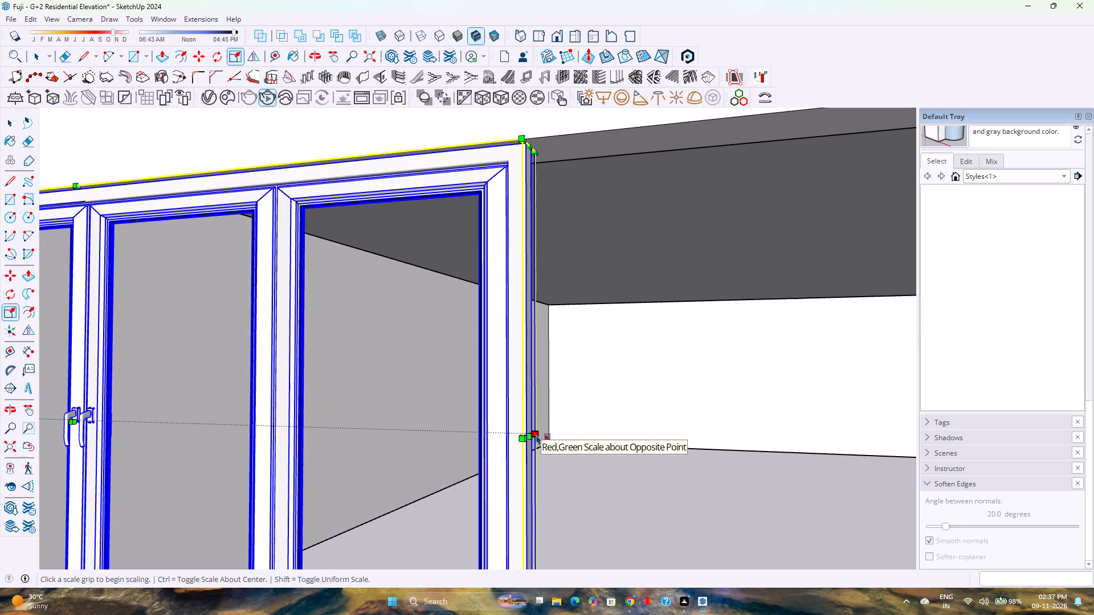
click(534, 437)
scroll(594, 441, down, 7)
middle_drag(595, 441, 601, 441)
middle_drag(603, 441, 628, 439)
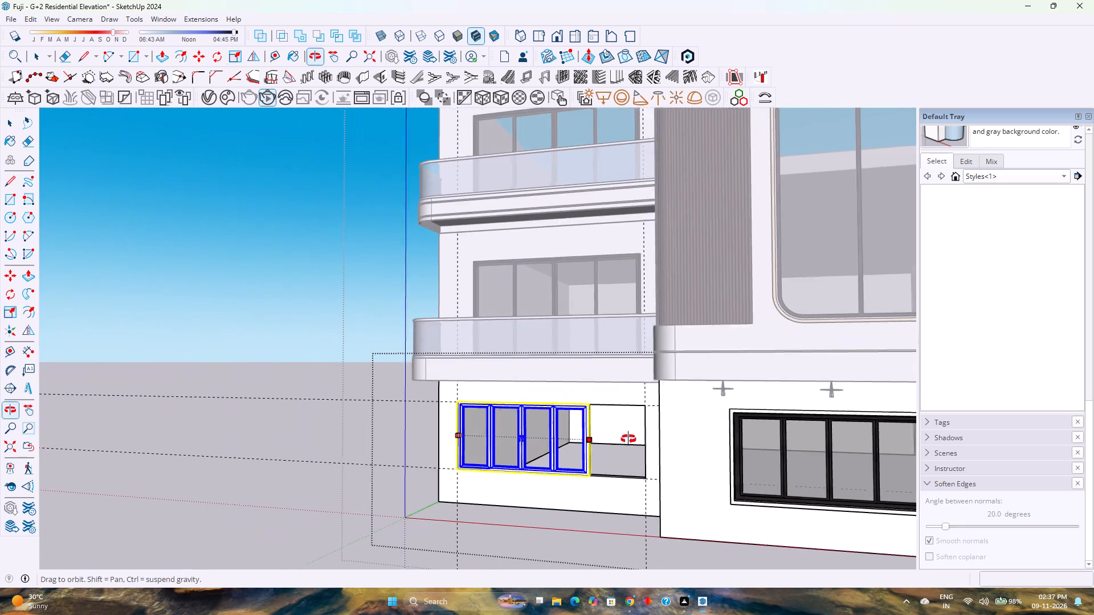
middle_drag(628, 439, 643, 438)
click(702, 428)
Examine the fitted window up close and, outside the house group, compare its proportions with the other facade windows.
scroll(656, 435, up, 3)
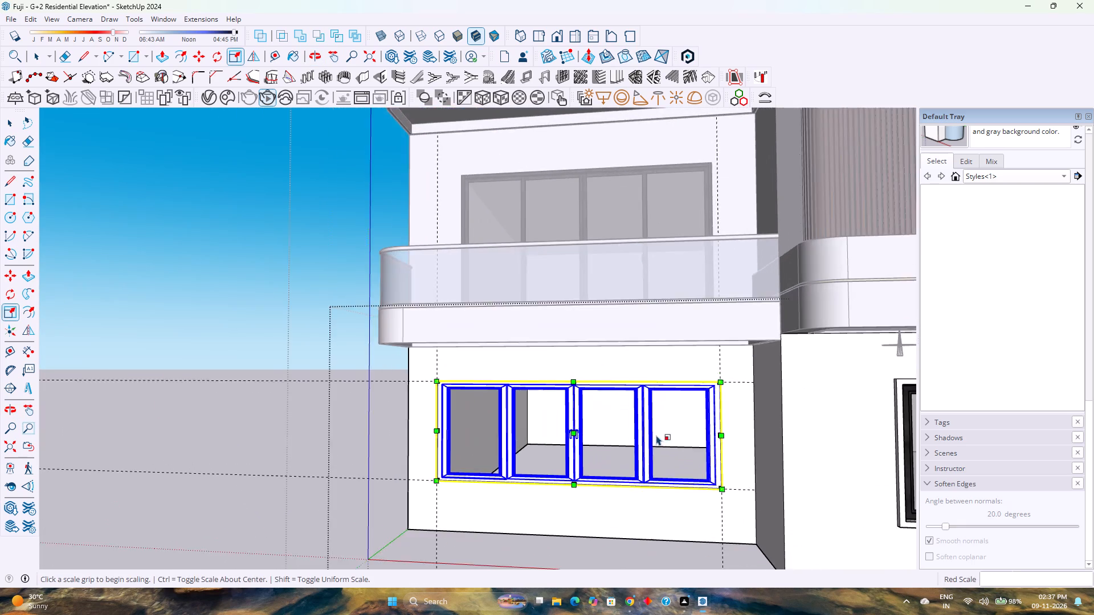
scroll(656, 435, up, 3)
middle_drag(654, 437, 537, 438)
middle_click(537, 438)
scroll(508, 453, up, 4)
middle_drag(508, 453, 658, 440)
middle_click(658, 440)
scroll(518, 440, up, 2)
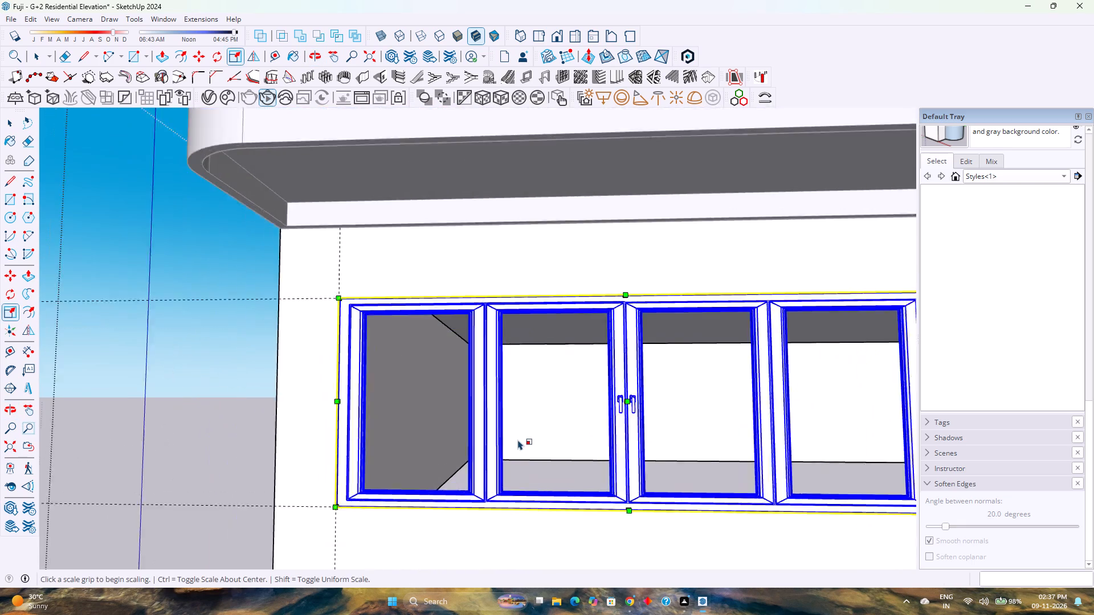
scroll(518, 440, up, 2)
middle_drag(517, 442, 485, 477)
scroll(484, 477, down, 4)
key(space)
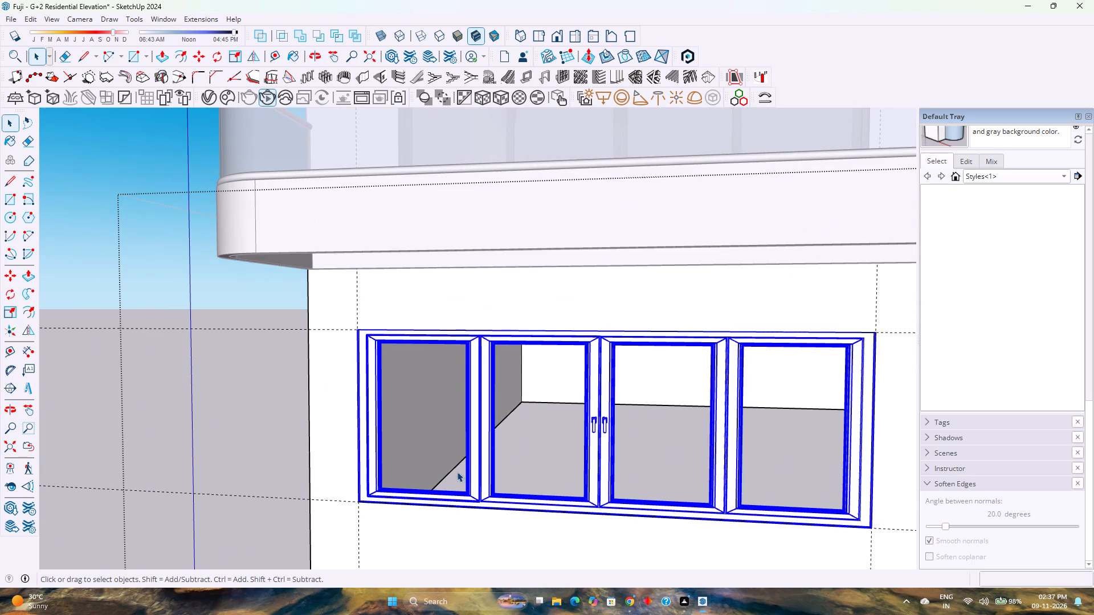
key(Escape)
scroll(455, 470, down, 7)
middle_drag(459, 489, 495, 447)
middle_click(498, 444)
scroll(502, 437, down, 7)
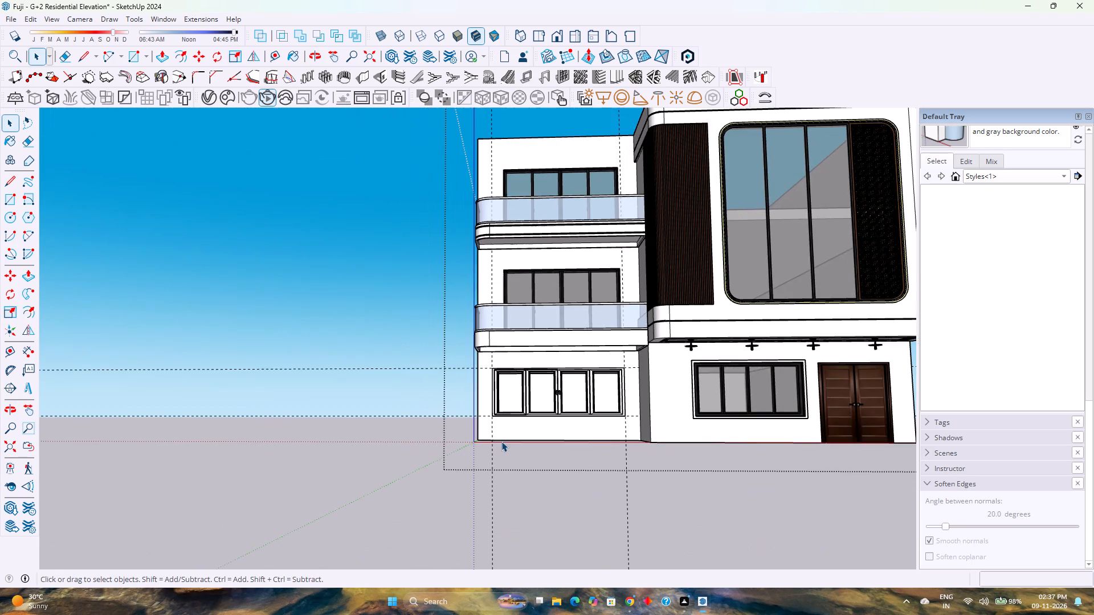
middle_drag(507, 439, 438, 510)
middle_click(438, 510)
scroll(447, 489, up, 3)
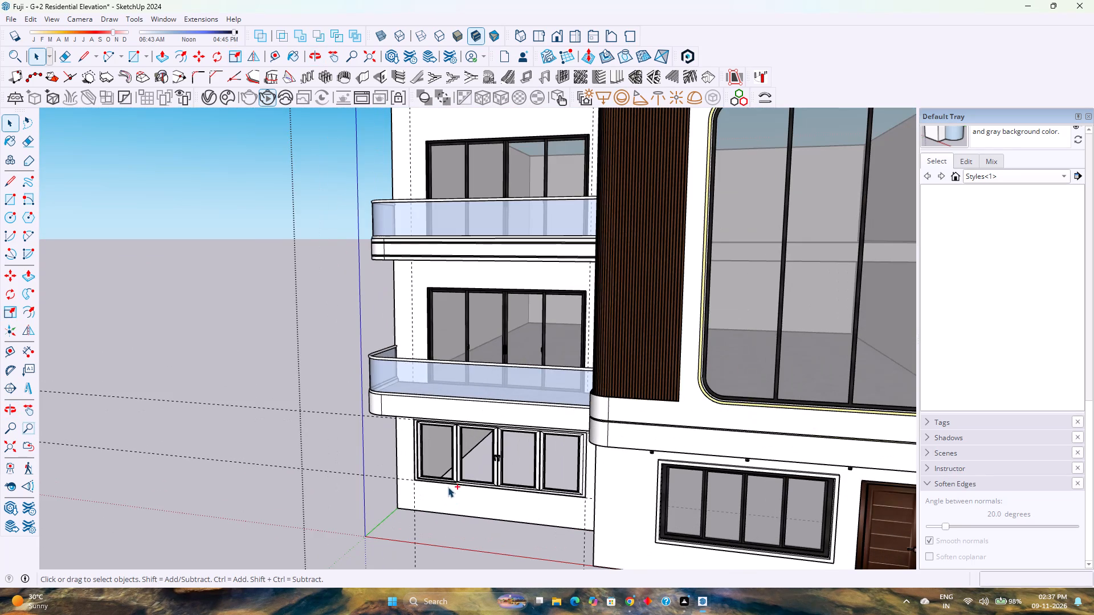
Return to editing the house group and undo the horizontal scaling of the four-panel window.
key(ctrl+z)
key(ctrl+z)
Push/Pull the sill face of the ground-floor opening downward by 1'.
scroll(499, 484, up, 5)
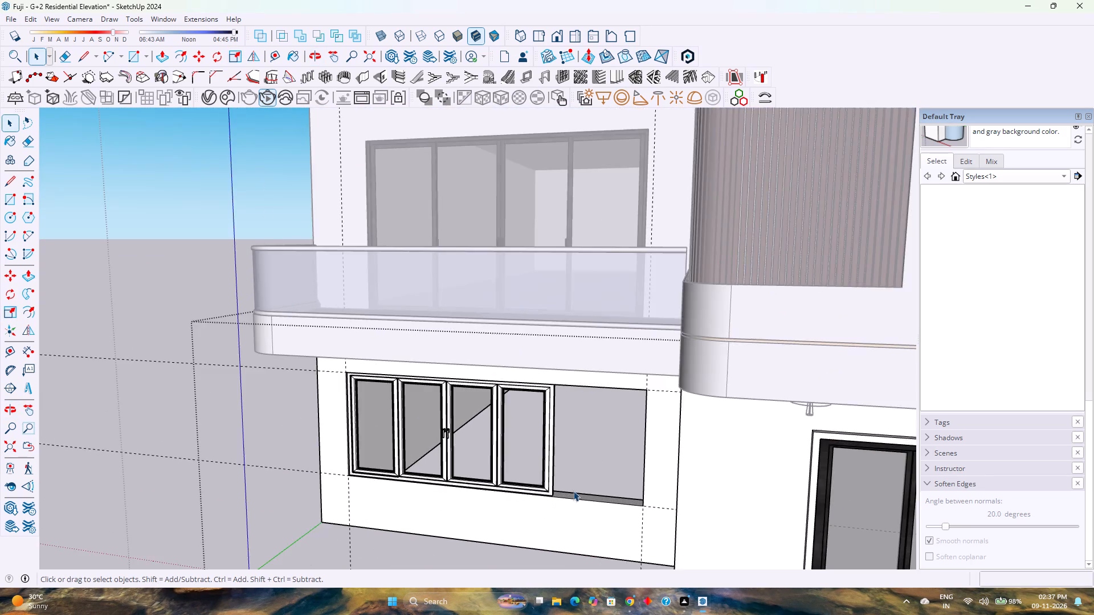
scroll(579, 490, up, 3)
click(580, 495)
scroll(579, 501, up, 4)
click(579, 501)
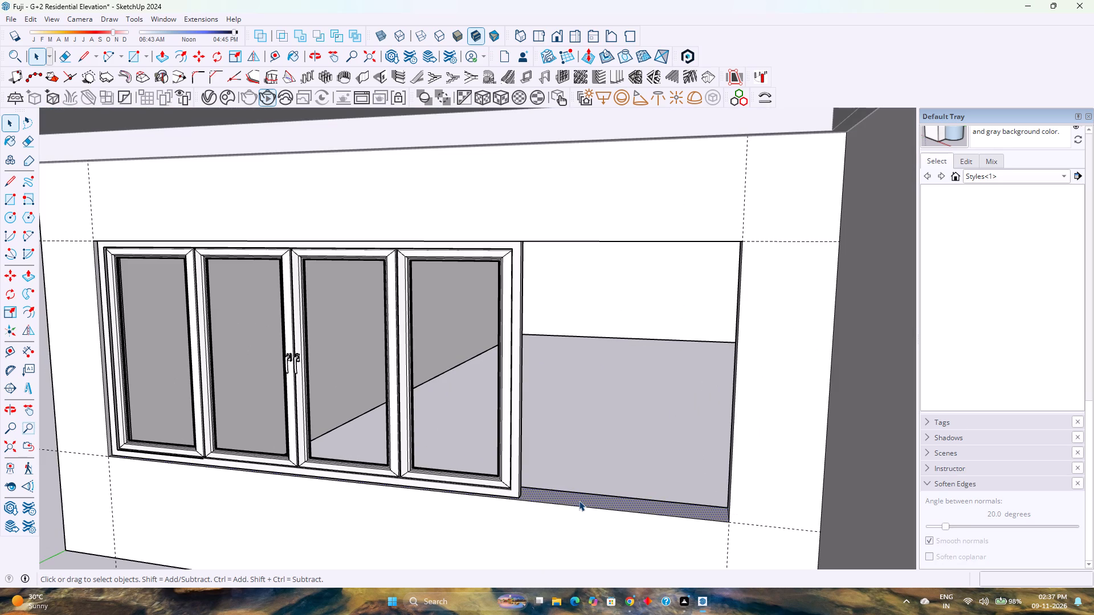
key(p)
click(579, 499)
key(1)
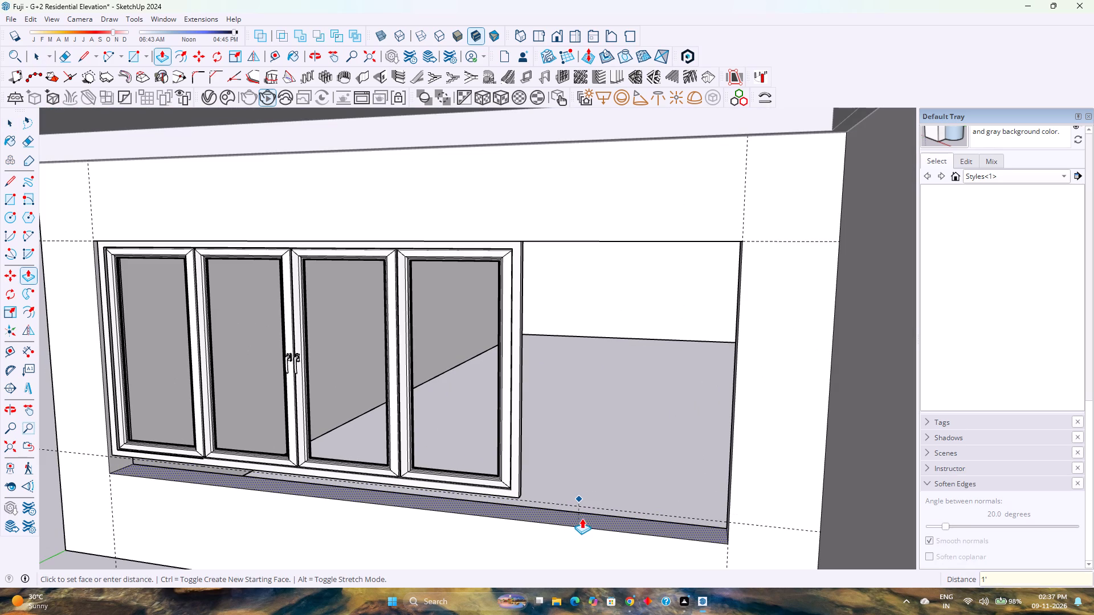
key(apostrophe)
key(Return)
Delete the horizontal guide that crosses the enlarged ground-floor opening.
scroll(491, 434, down, 7)
shift+middle_drag(480, 436, 386, 401)
shift+middle_click(385, 401)
shift+scroll(385, 401, up, 3)
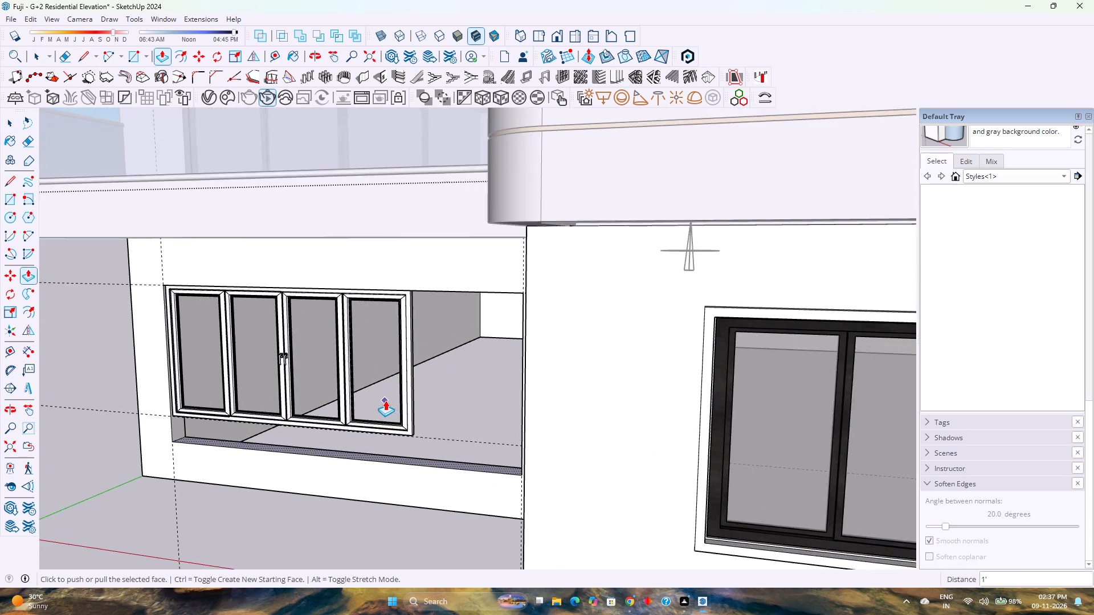
shift+scroll(385, 400, up, 1)
key(space)
click(462, 454)
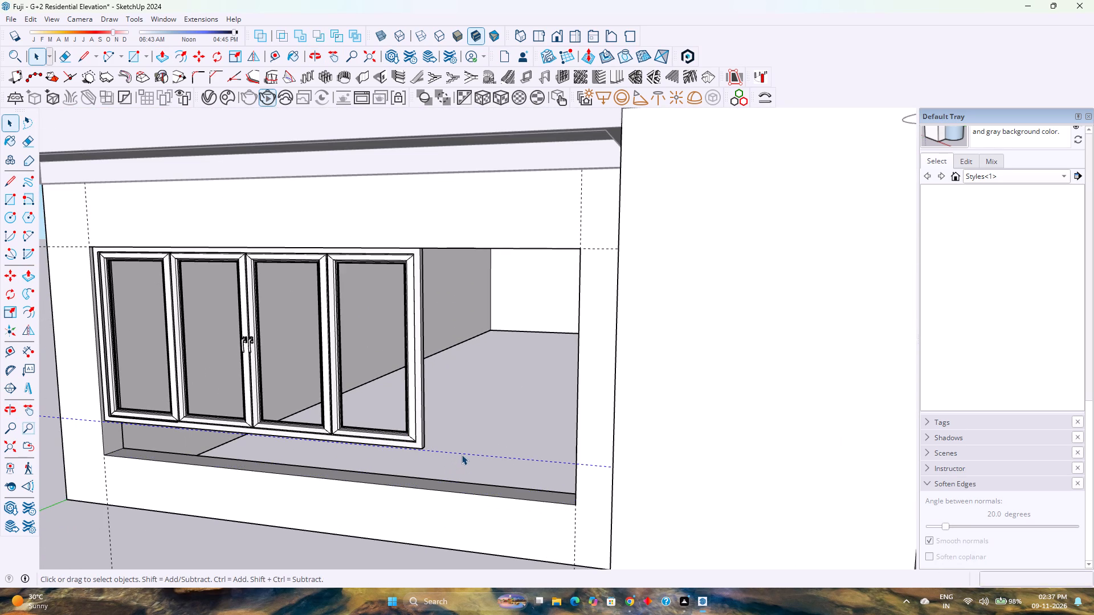
key(Delete)
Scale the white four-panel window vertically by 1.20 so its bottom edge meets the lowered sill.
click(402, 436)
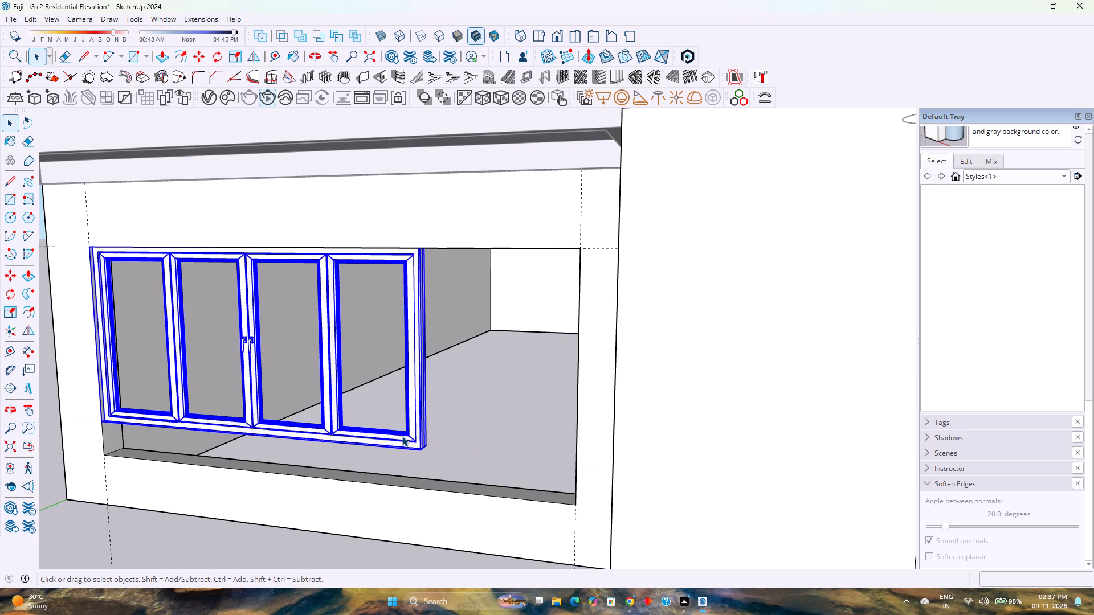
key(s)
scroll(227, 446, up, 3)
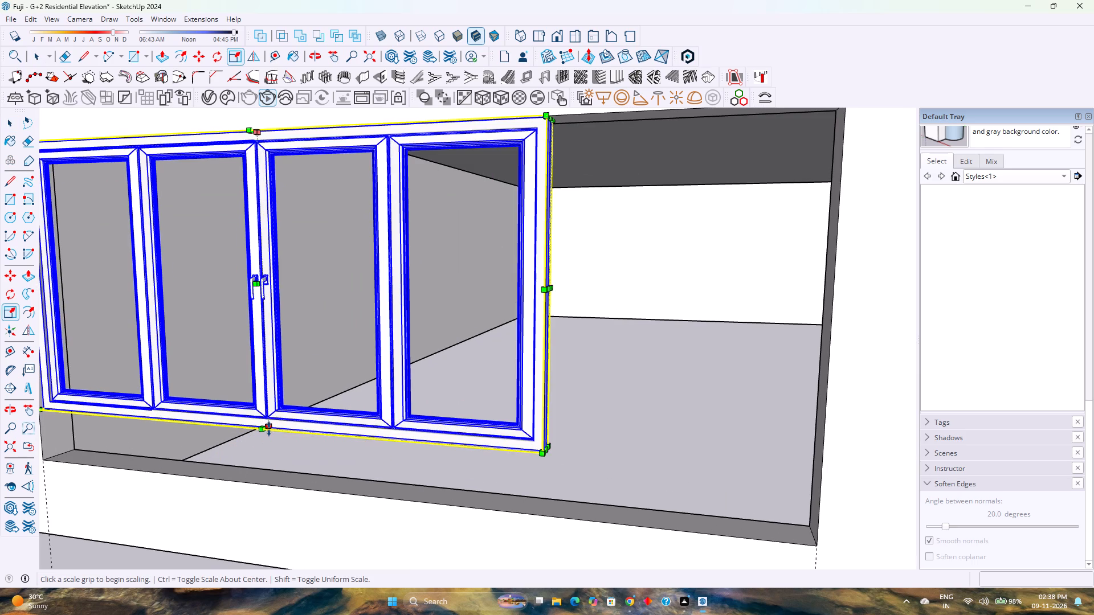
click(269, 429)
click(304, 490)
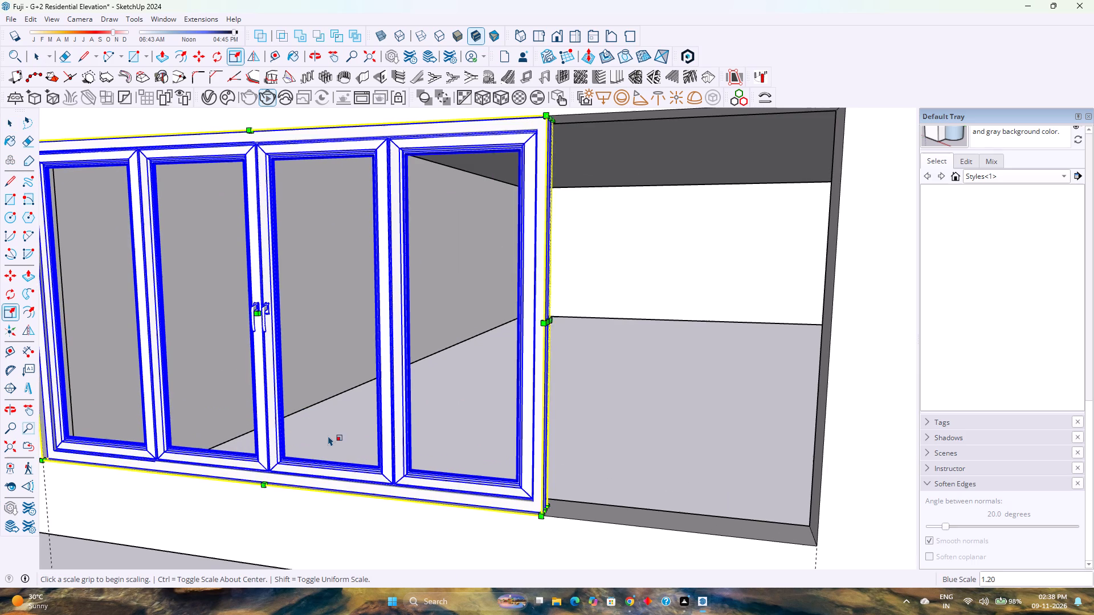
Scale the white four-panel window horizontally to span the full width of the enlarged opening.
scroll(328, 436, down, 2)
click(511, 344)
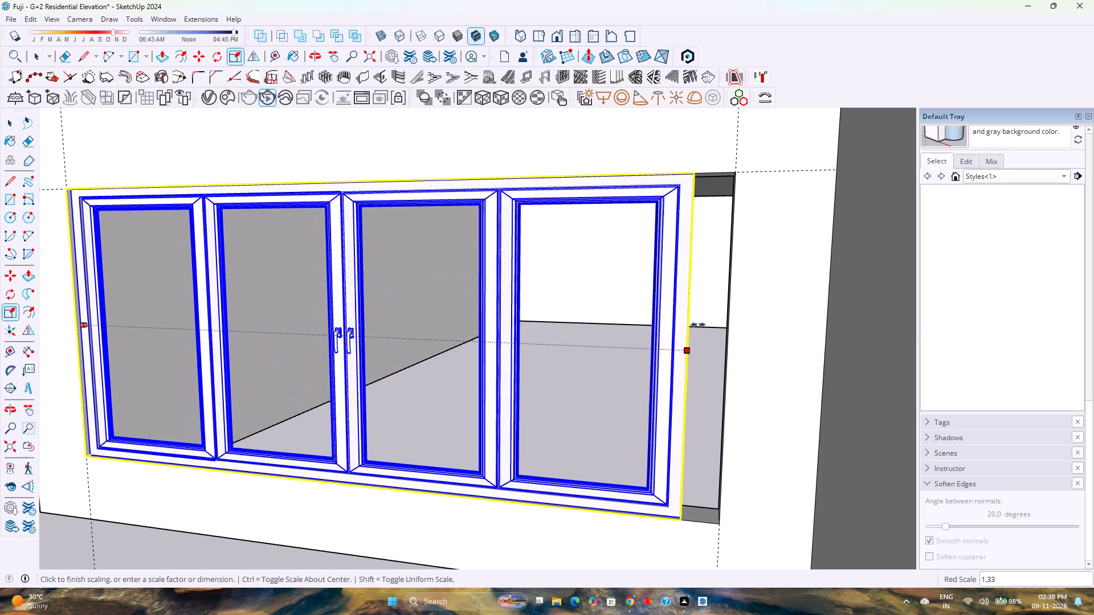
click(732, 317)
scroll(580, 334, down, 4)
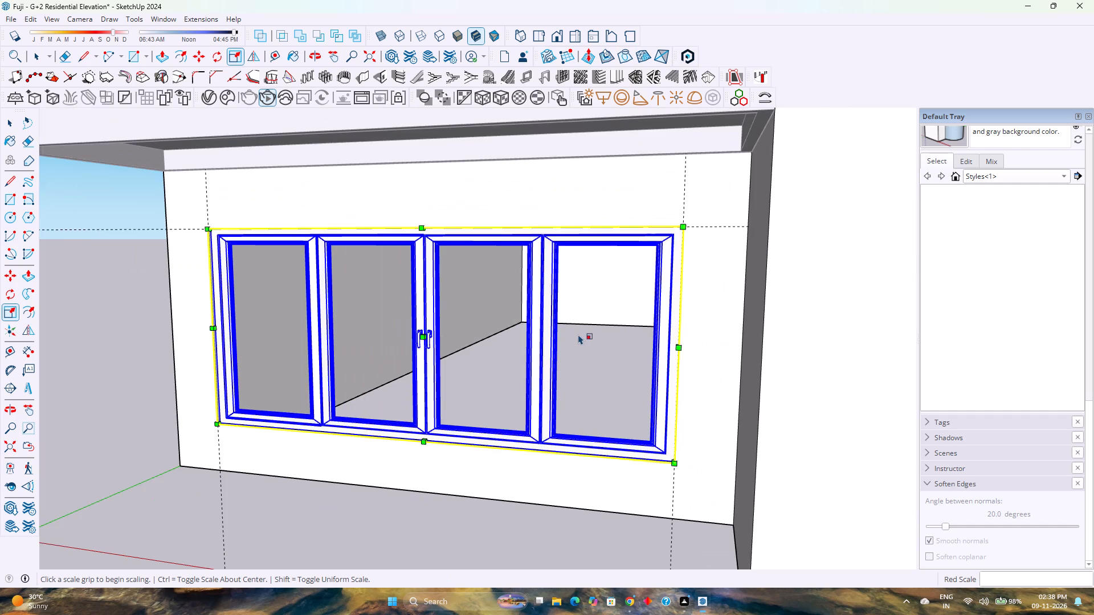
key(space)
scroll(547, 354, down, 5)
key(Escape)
Delete all remaining guides from the model.
scroll(428, 386, down, 4)
middle_click(236, 433)
middle_drag(242, 429, 337, 394)
middle_click(338, 393)
scroll(341, 393, down, 3)
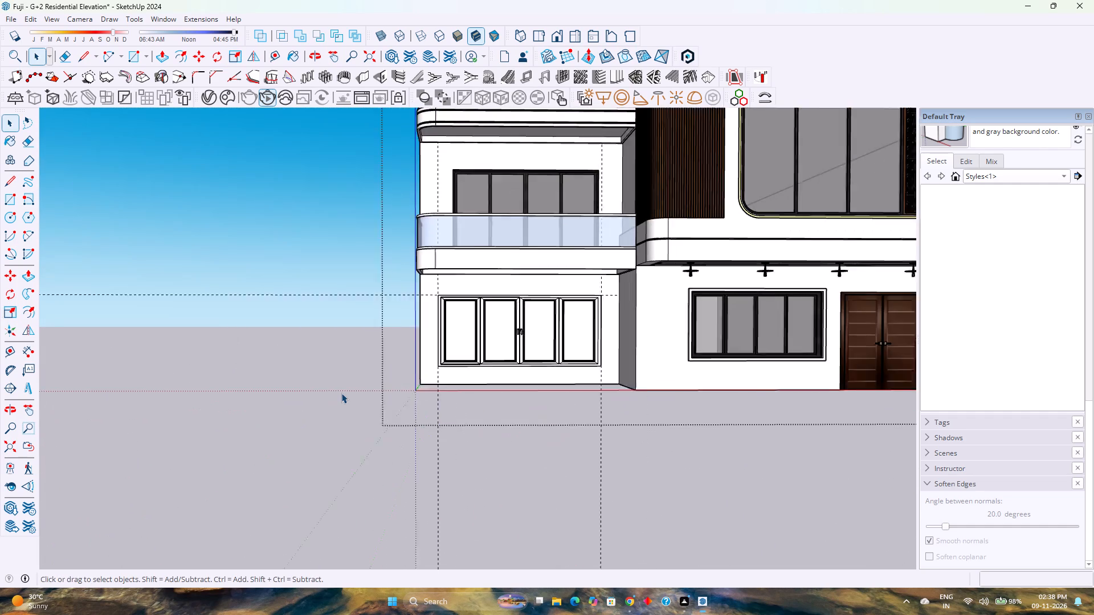
scroll(341, 393, down, 1)
click(36, 18)
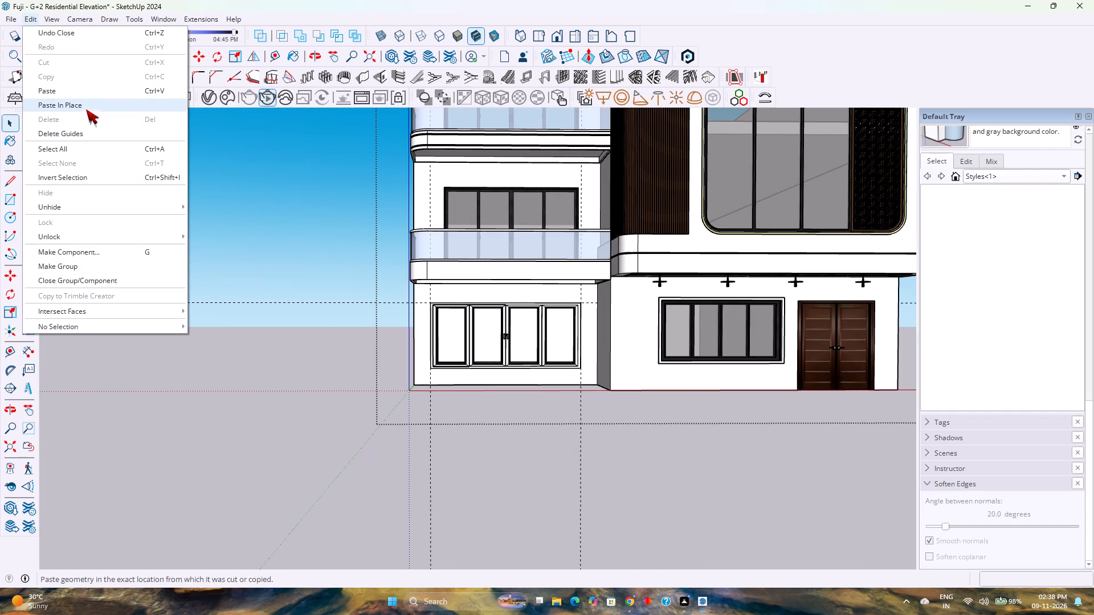
click(92, 130)
Close the house group and save the model.
scroll(248, 428, down, 5)
click(259, 436)
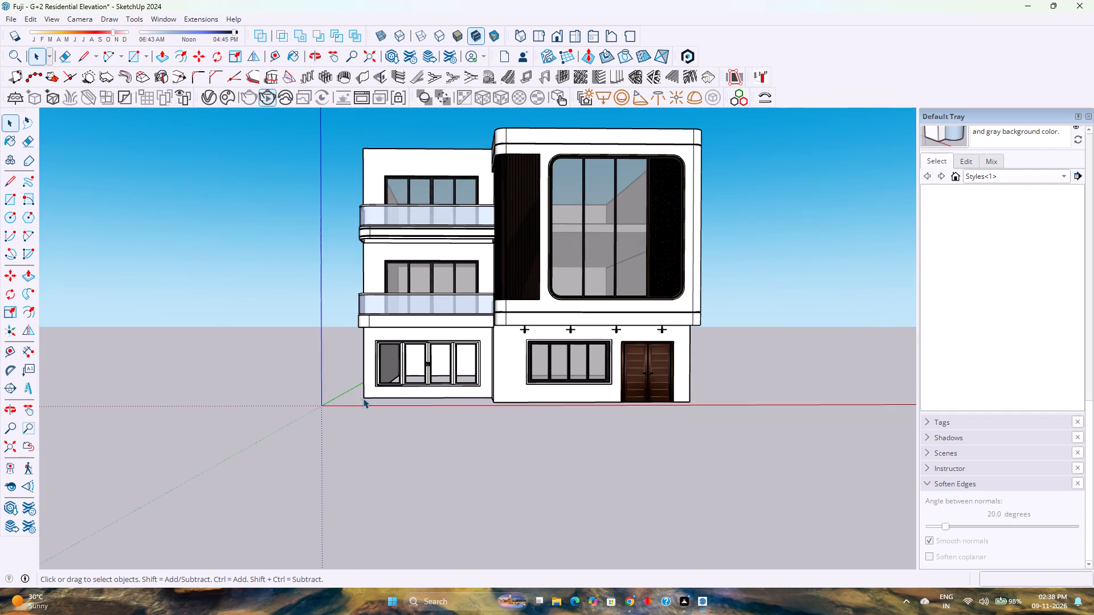
key(ctrl+s)
Examine the black-framed ground-floor window beside the entrance door up close, including its frame and surround.
scroll(558, 376, up, 3)
scroll(456, 375, up, 2)
scroll(519, 383, up, 3)
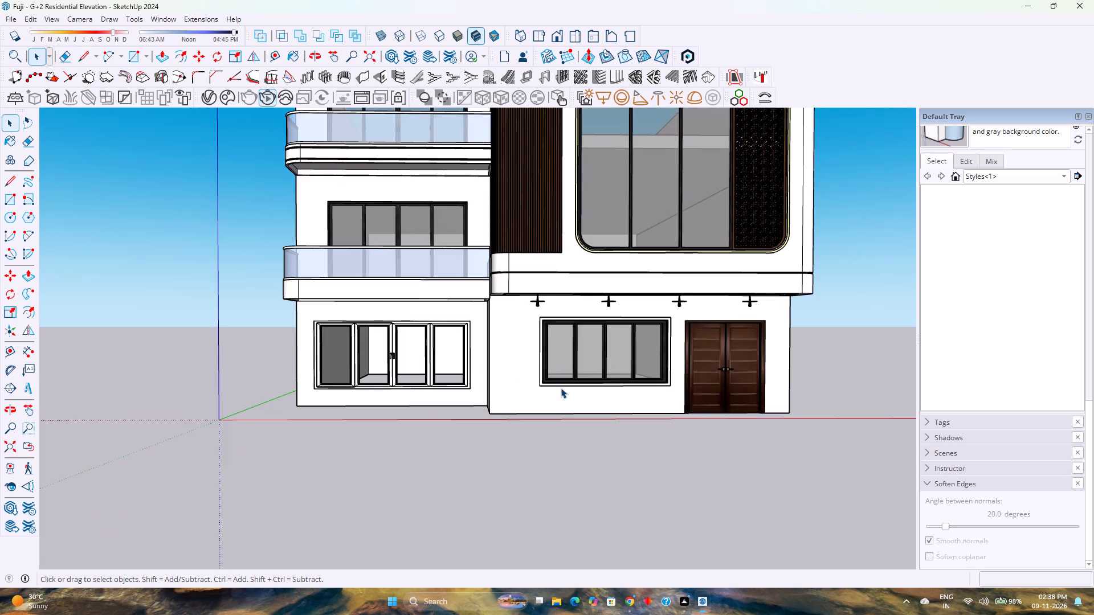
scroll(561, 388, up, 9)
middle_drag(593, 379, 448, 450)
scroll(605, 389, up, 4)
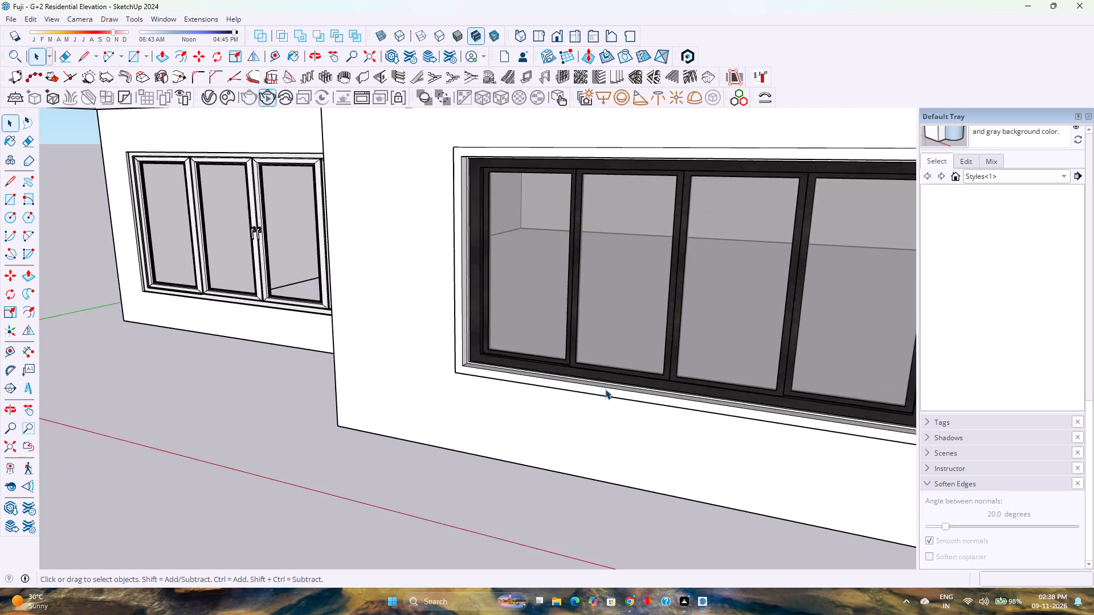
scroll(605, 389, up, 6)
scroll(454, 384, down, 1)
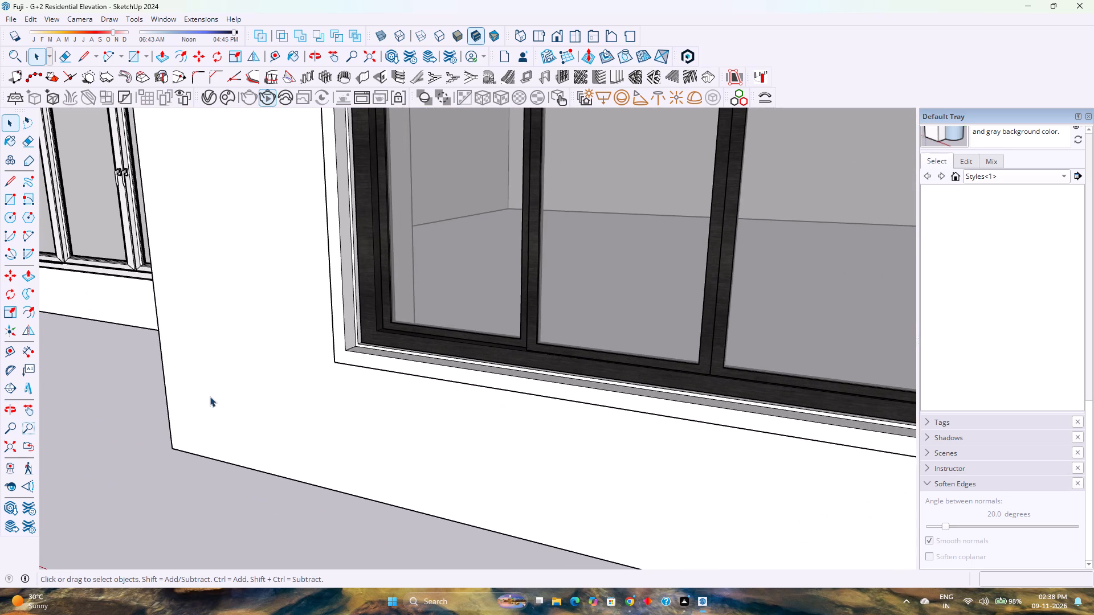
Open the house group and delete the white four-panel window from the ground-floor opening.
shift+middle_drag(217, 405, 238, 428)
shift+middle_drag(243, 433, 423, 537)
double_click(280, 351)
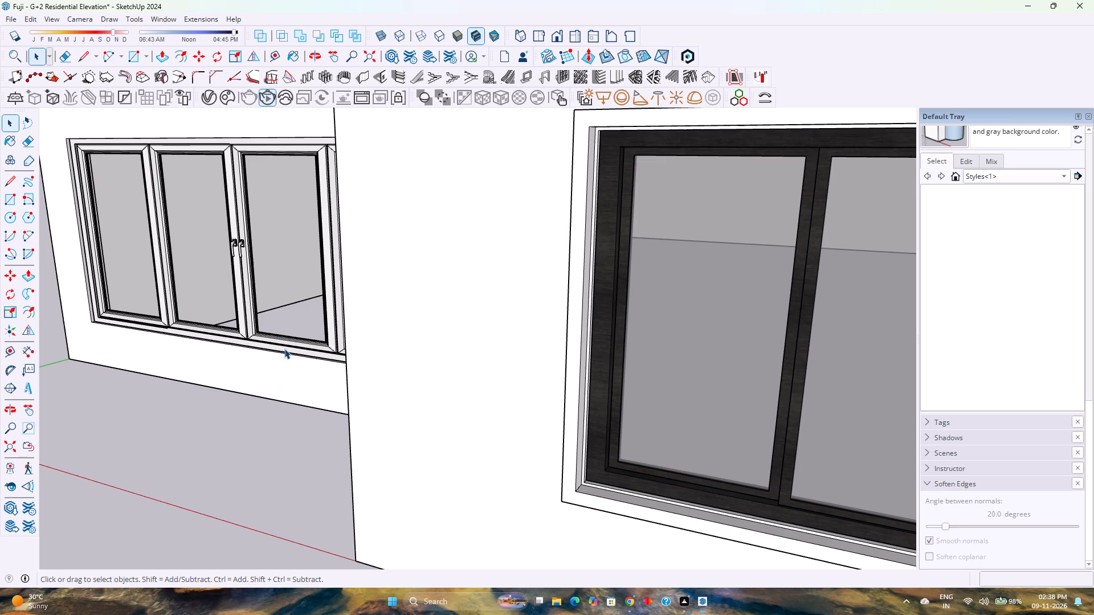
click(284, 348)
click(284, 348)
click(288, 346)
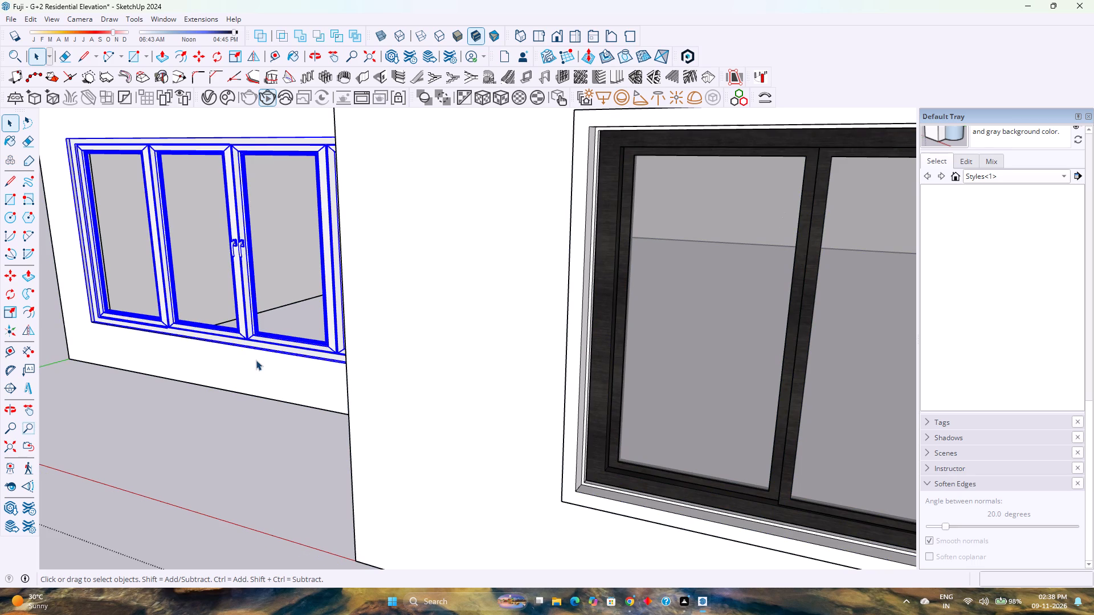
key(Delete)
Copy the black-framed window beside the entrance into the empty ground-floor opening, aligning their lower outer corners.
click(597, 465)
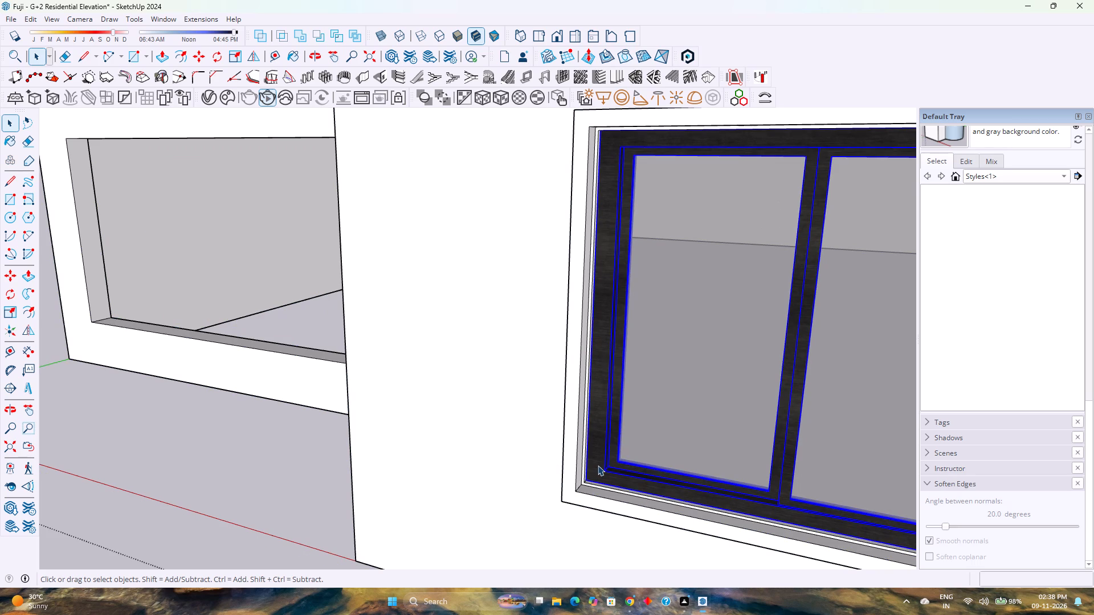
key(m)
scroll(584, 492, up, 9)
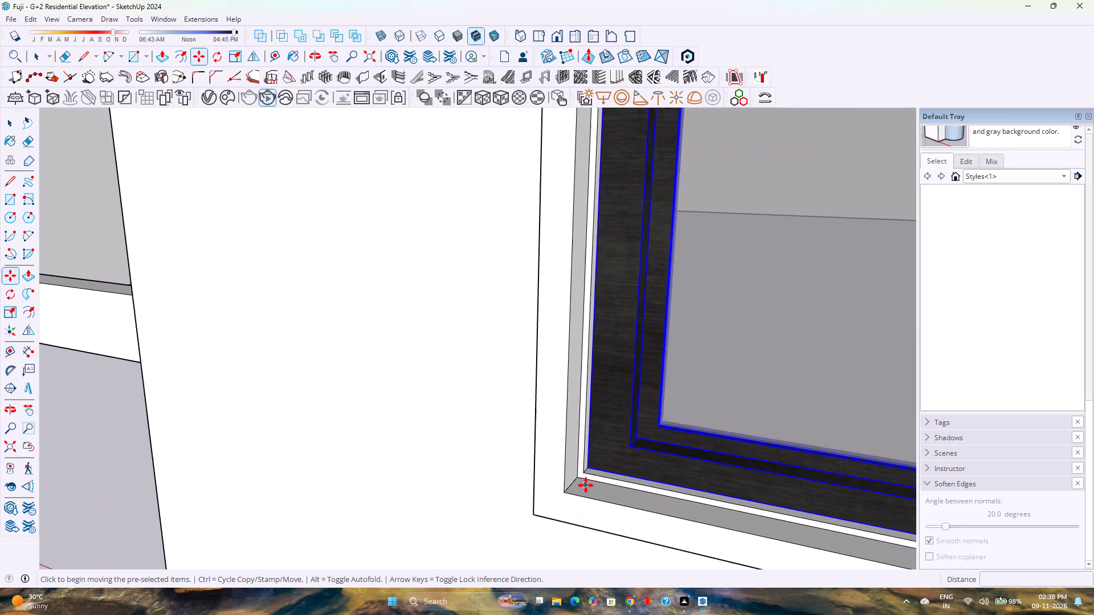
scroll(586, 485, up, 2)
click(586, 469)
scroll(455, 457, down, 11)
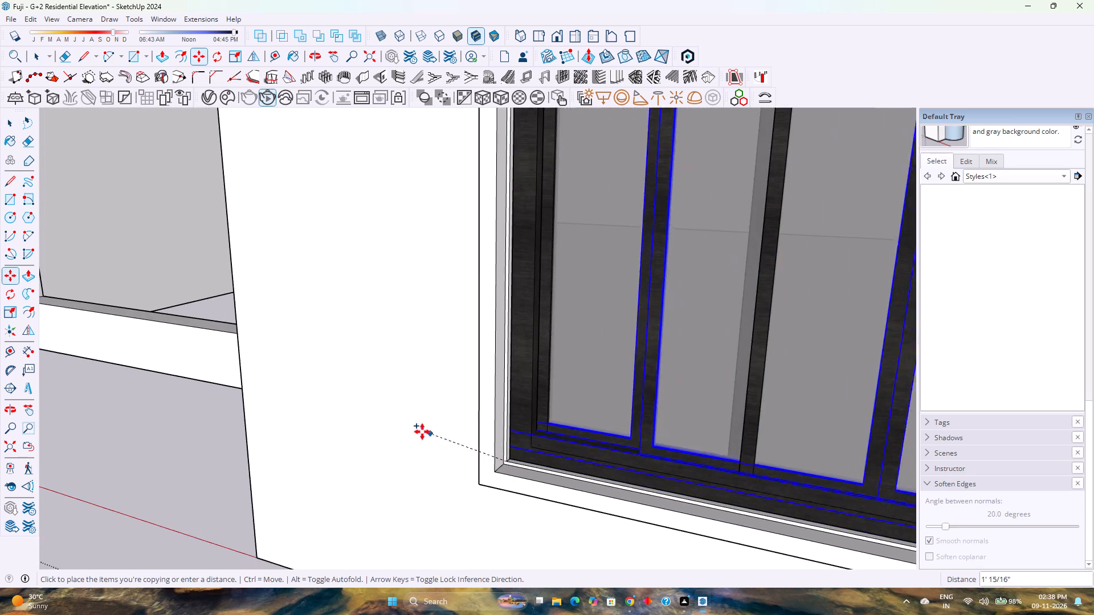
scroll(422, 432, down, 2)
shift+middle_drag(59, 270, 227, 359)
shift+middle_click(230, 360)
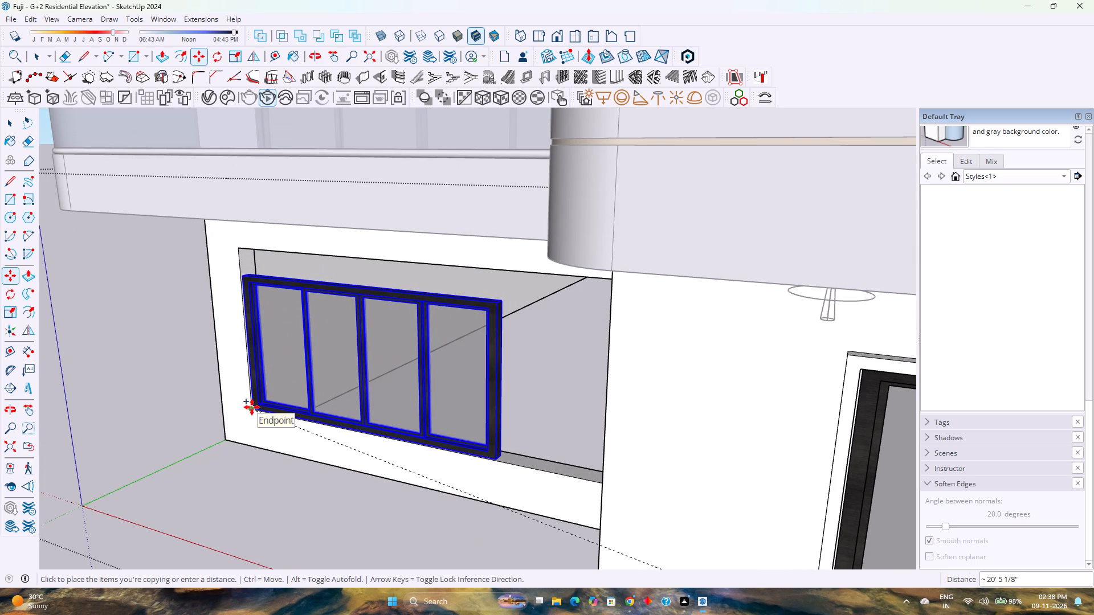
click(252, 407)
Scale the copied black window vertically by 1.20 so it reaches the top edge of the opening.
scroll(252, 397, down, 3)
shift+middle_drag(284, 389, 253, 437)
middle_drag(249, 434, 387, 404)
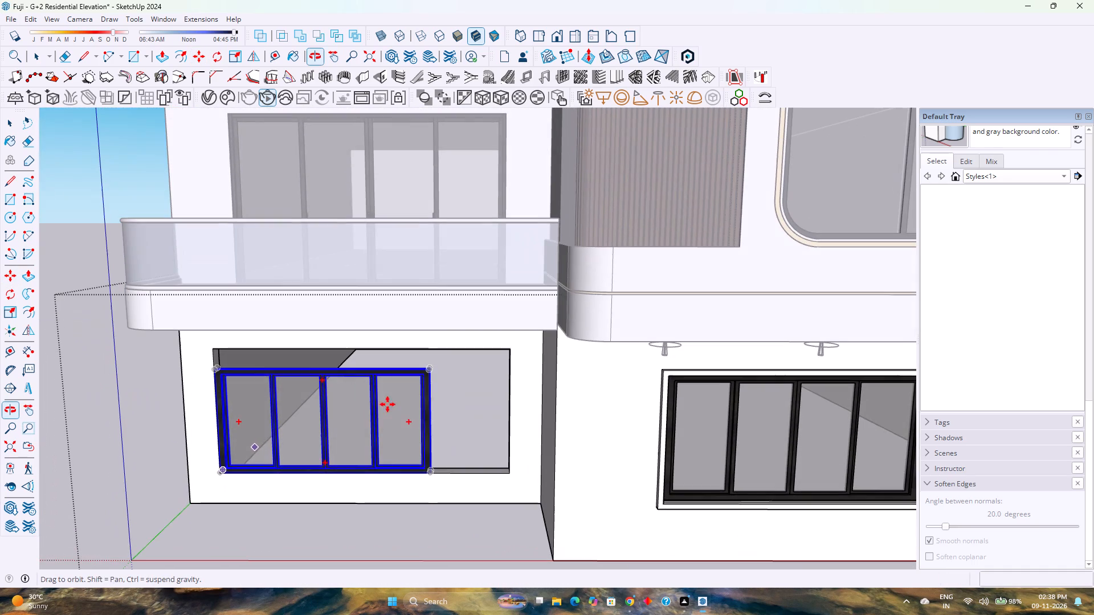
key(s)
scroll(321, 363, up, 5)
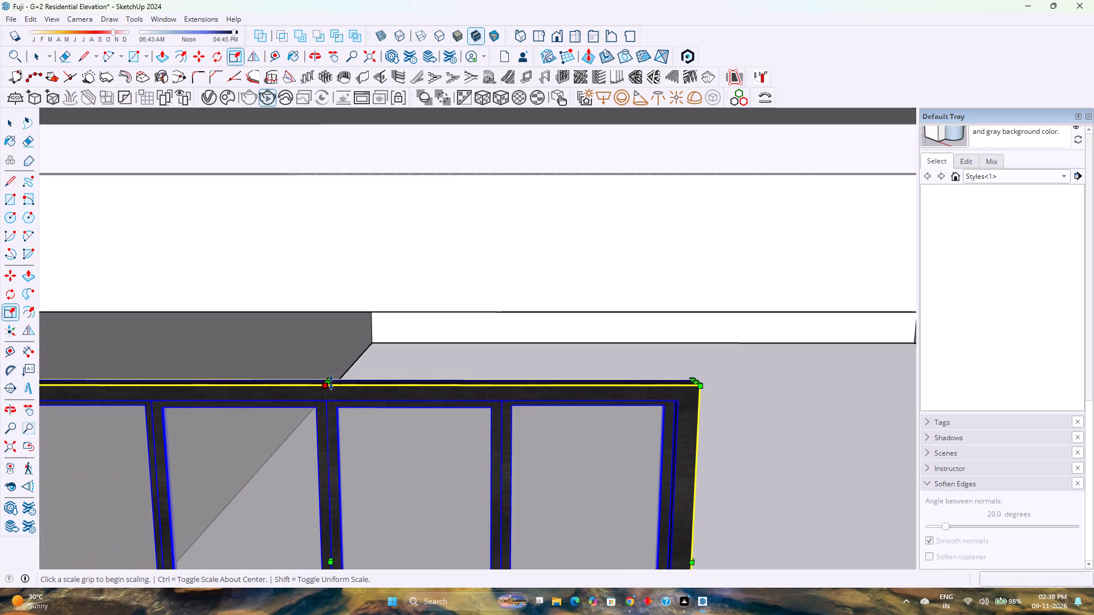
click(331, 383)
click(348, 309)
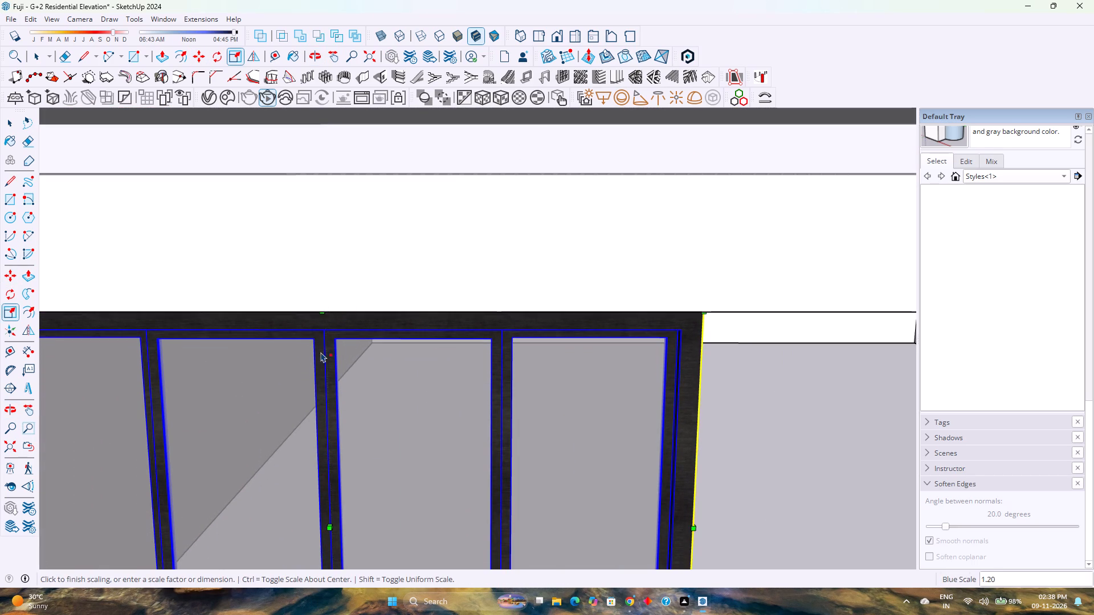
Scale the copied black window horizontally by about 1.37 to span the full width of the opening.
scroll(323, 364, down, 10)
middle_drag(421, 426, 368, 430)
scroll(459, 437, up, 2)
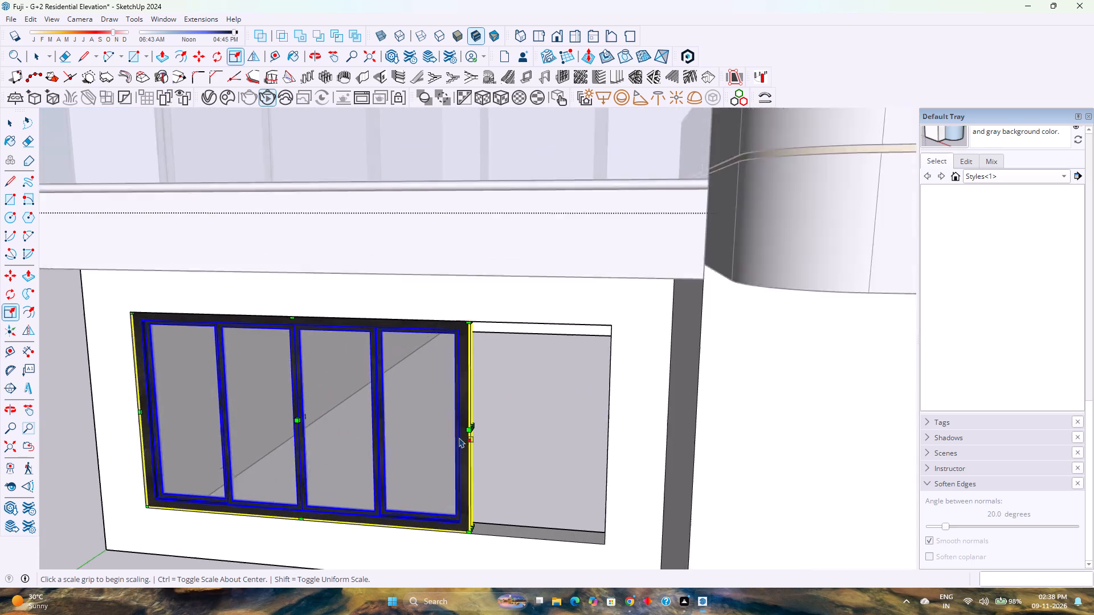
scroll(459, 437, up, 6)
click(451, 418)
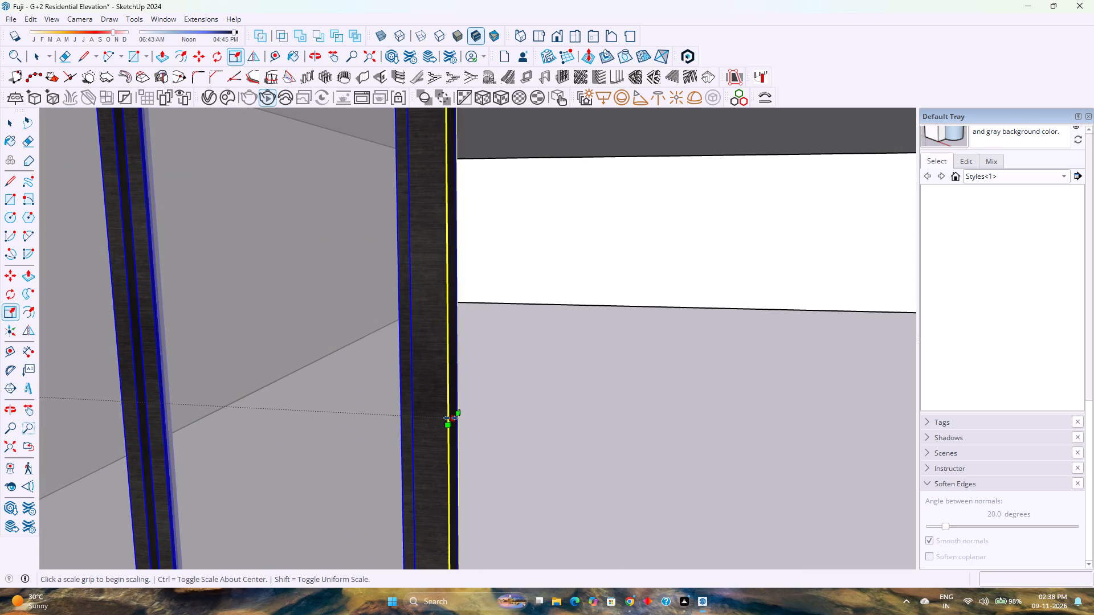
scroll(451, 418, down, 9)
click(672, 367)
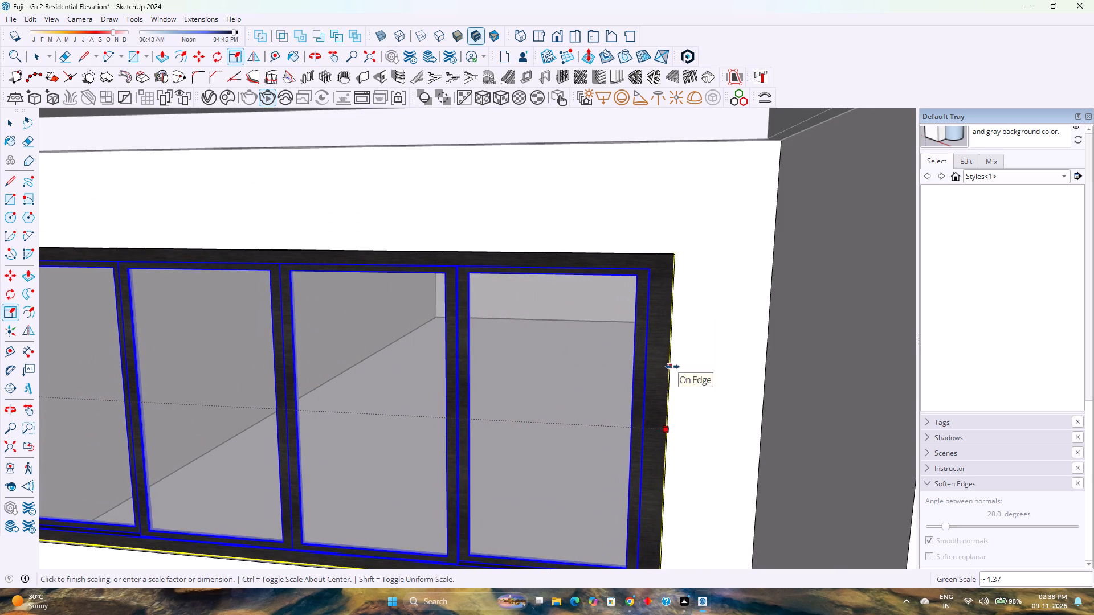
scroll(511, 368, down, 10)
key(space)
scroll(445, 369, down, 5)
key(Escape)
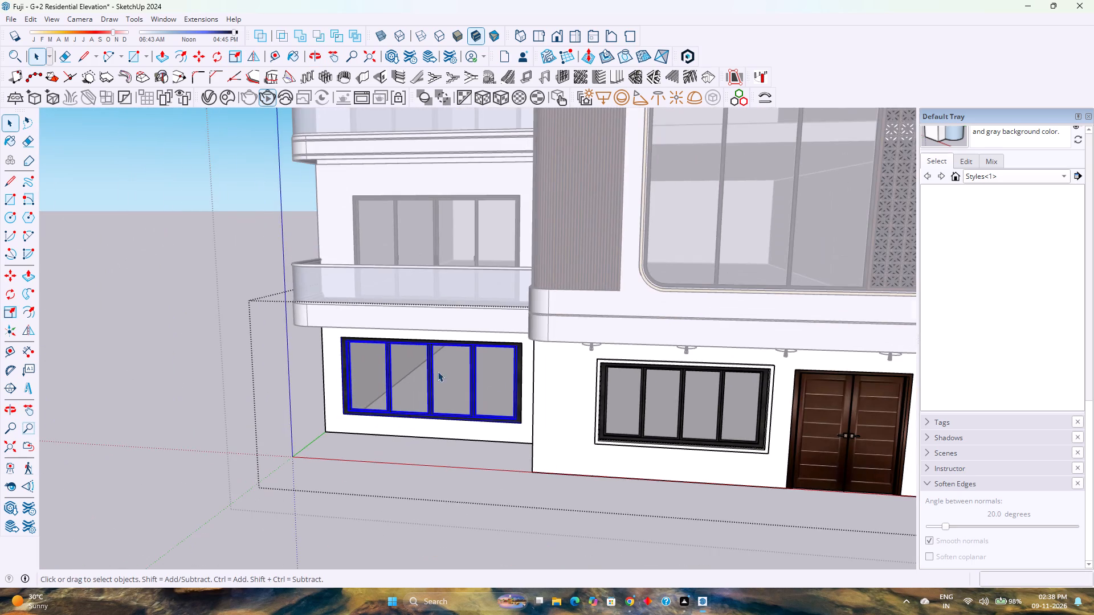
Save the model with the replacement ground-floor window in place.
scroll(428, 372, down, 8)
shift+middle_drag(470, 380, 433, 446)
middle_drag(413, 447, 464, 385)
scroll(467, 384, down, 1)
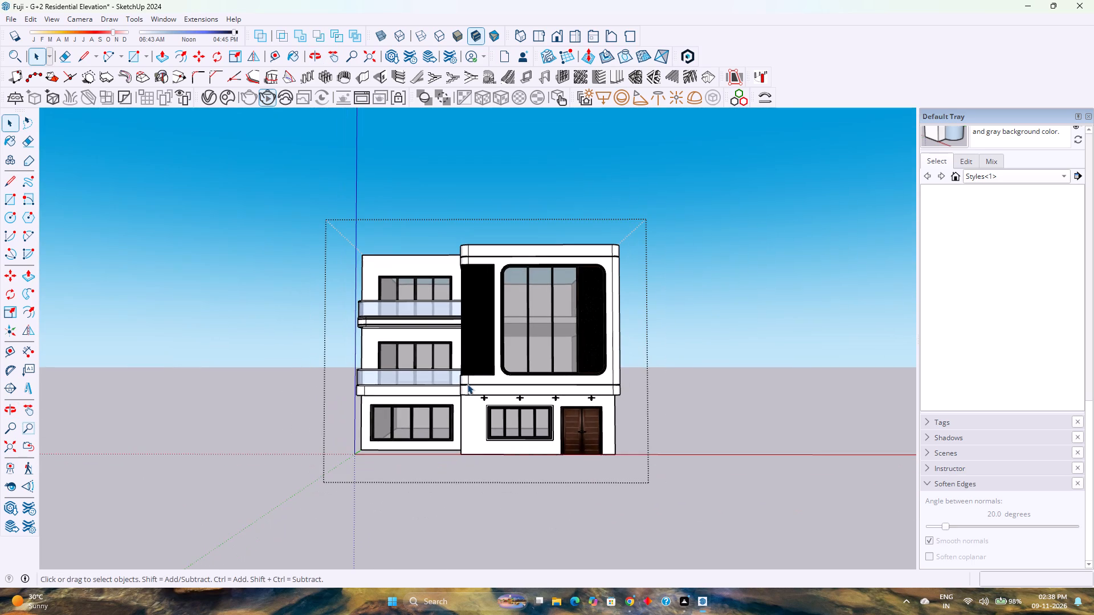
key(ctrl+s)
Examine the whole house elevation from the front and from an angled corner view.
scroll(423, 393, down, 3)
scroll(403, 395, up, 3)
scroll(403, 395, down, 4)
scroll(403, 395, up, 3)
scroll(403, 395, down, 3)
scroll(403, 395, up, 4)
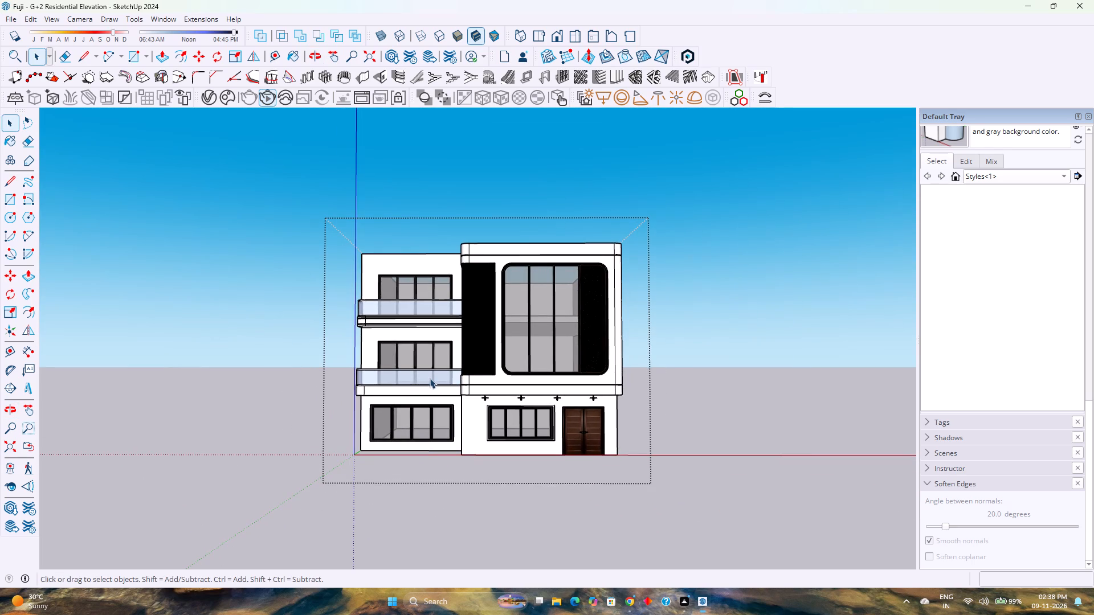
scroll(430, 375, down, 3)
scroll(430, 375, up, 3)
scroll(430, 375, down, 3)
scroll(430, 375, up, 3)
middle_drag(654, 317, 580, 369)
middle_click(580, 369)
middle_click(580, 369)
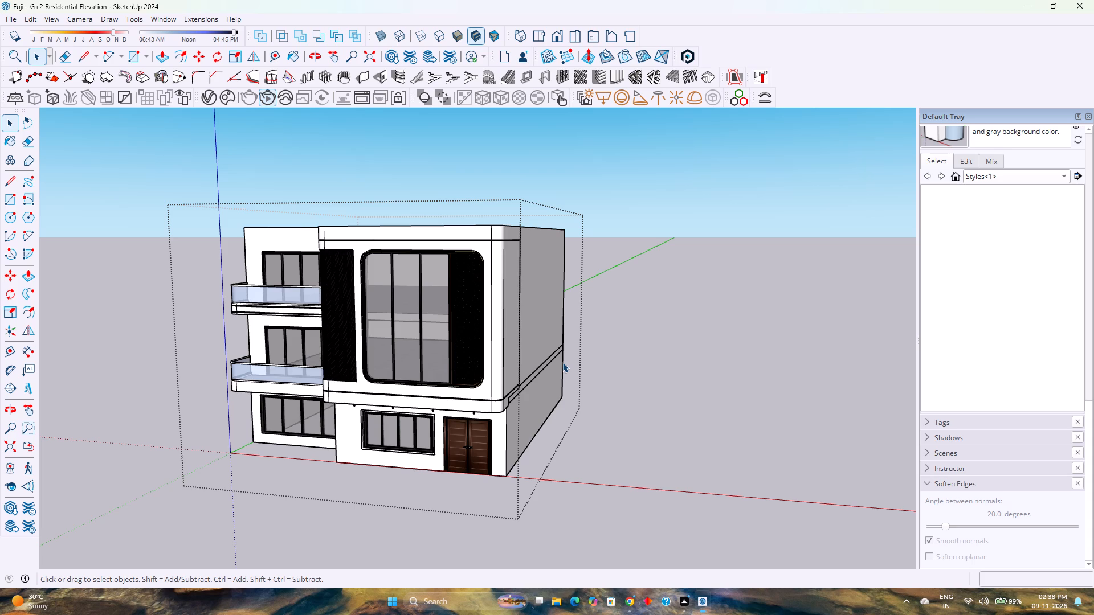
scroll(562, 362, down, 3)
scroll(562, 362, up, 3)
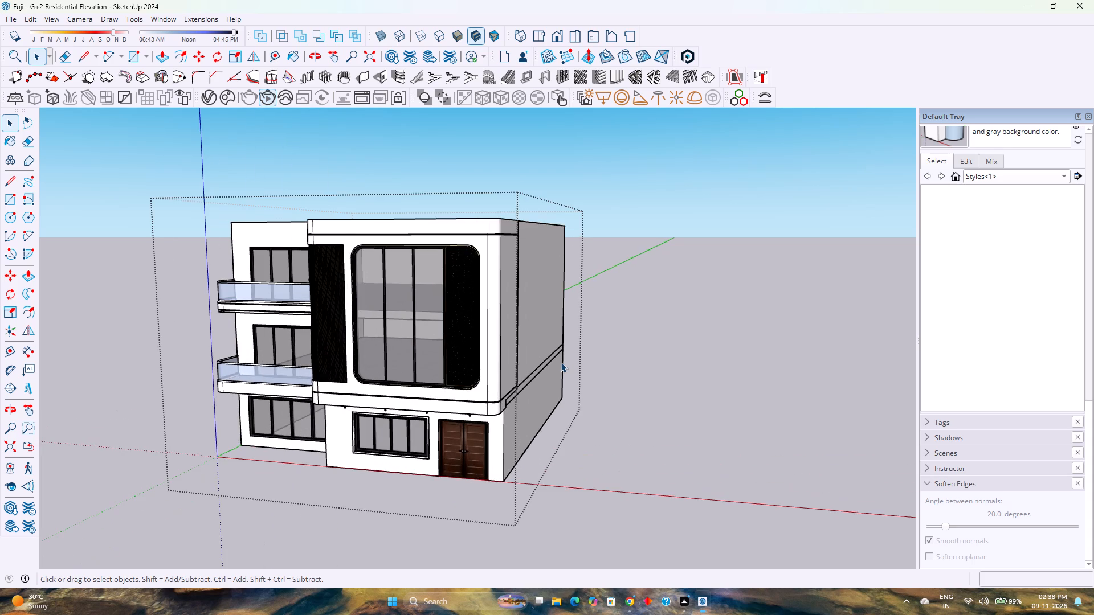
Examine the house's front facade, balconies and ground-floor windows from both front corners and from a low angle.
scroll(561, 362, down, 4)
scroll(561, 362, up, 4)
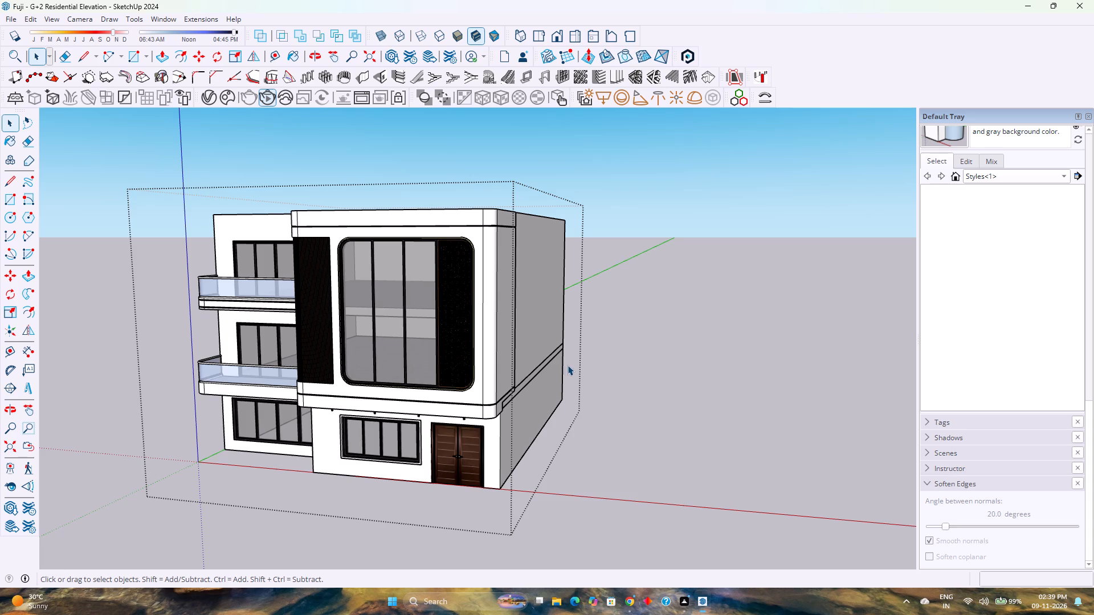
scroll(561, 368, down, 3)
middle_drag(438, 359, 606, 243)
scroll(375, 294, up, 4)
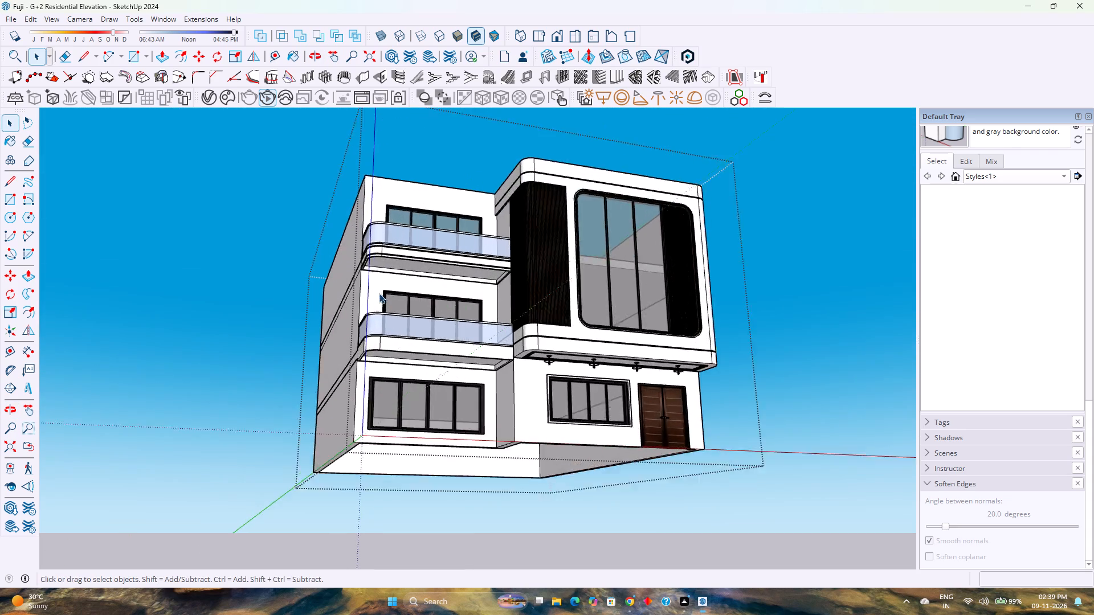
scroll(379, 293, down, 5)
middle_drag(421, 307, 213, 404)
middle_click(213, 404)
middle_click(213, 404)
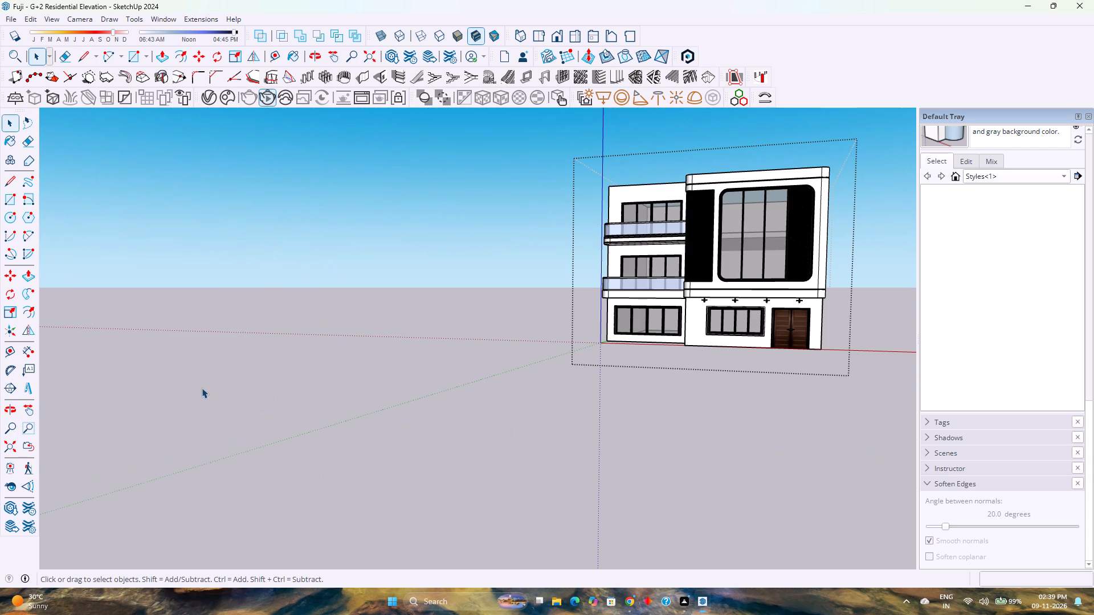
scroll(226, 367, down, 1)
scroll(642, 272, up, 7)
middle_drag(572, 307, 815, 343)
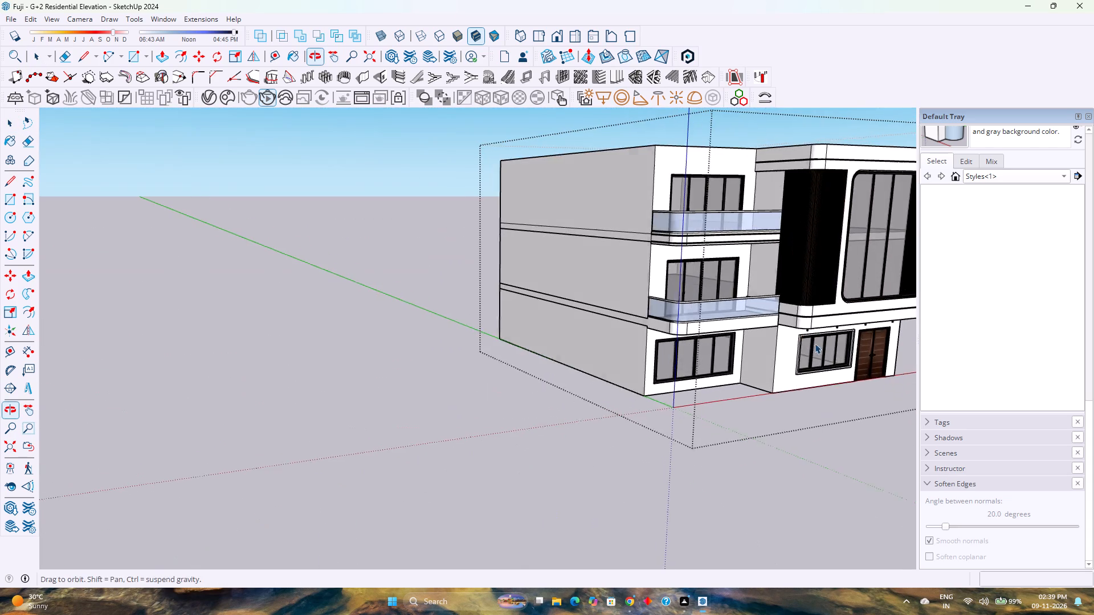
middle_click(815, 343)
middle_drag(815, 343, 814, 343)
scroll(773, 325, up, 4)
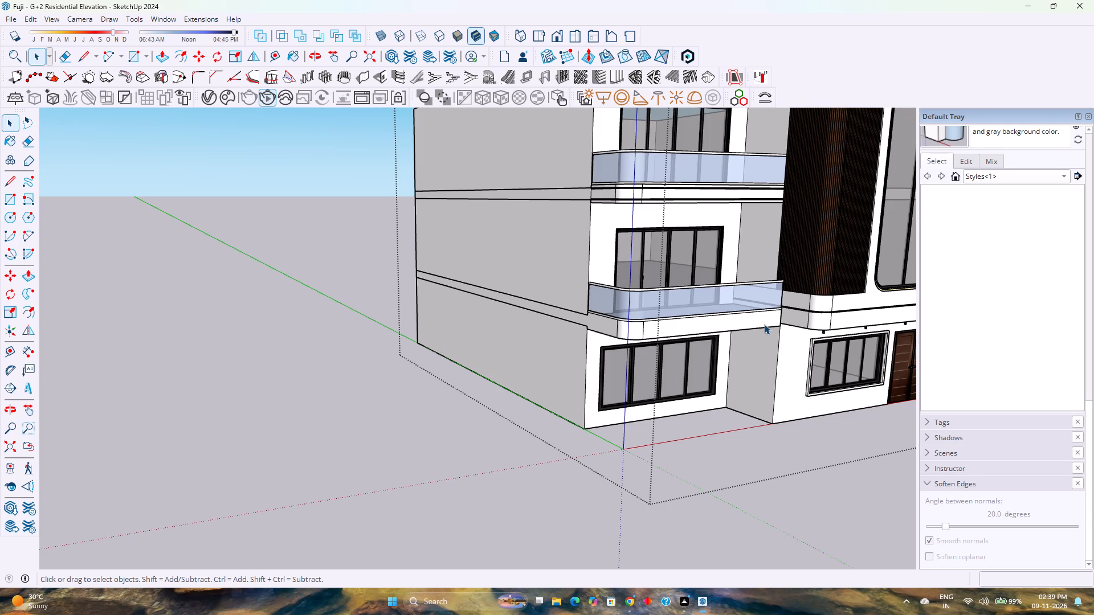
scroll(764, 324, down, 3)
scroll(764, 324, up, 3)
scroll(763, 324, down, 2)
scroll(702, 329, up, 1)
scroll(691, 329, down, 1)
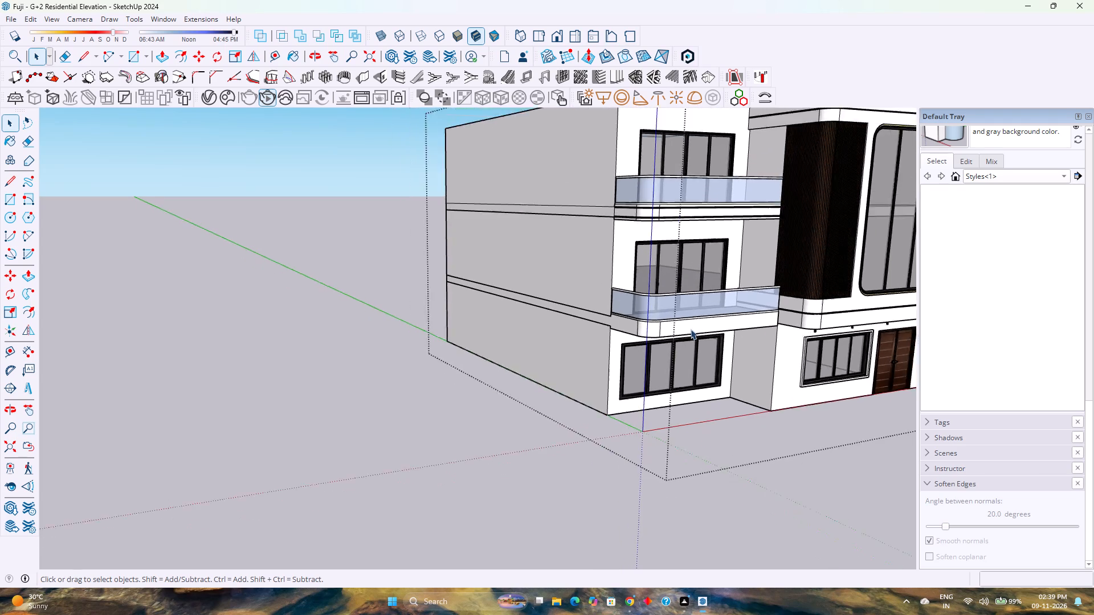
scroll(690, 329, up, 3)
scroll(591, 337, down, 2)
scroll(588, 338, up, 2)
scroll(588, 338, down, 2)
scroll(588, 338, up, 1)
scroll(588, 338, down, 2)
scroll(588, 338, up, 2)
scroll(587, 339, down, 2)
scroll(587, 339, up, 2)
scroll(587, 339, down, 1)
Examine the whole house from the balcony-side corner, from above over the open roof, and from below the front elevation.
scroll(325, 364, down, 3)
scroll(325, 364, up, 4)
scroll(325, 364, down, 9)
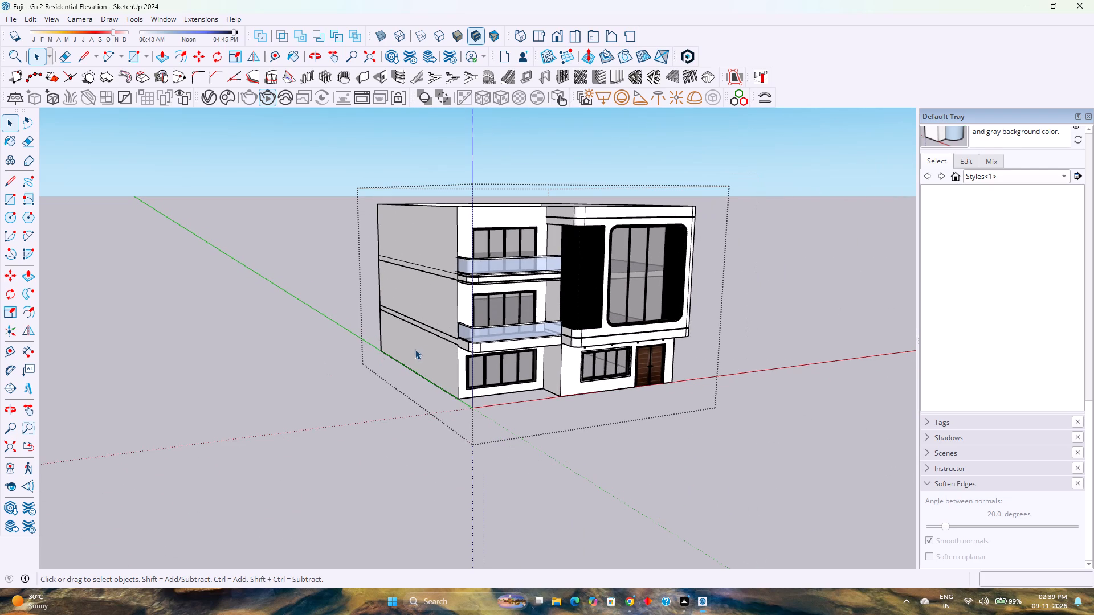
middle_drag(413, 351, 238, 401)
middle_click(238, 401)
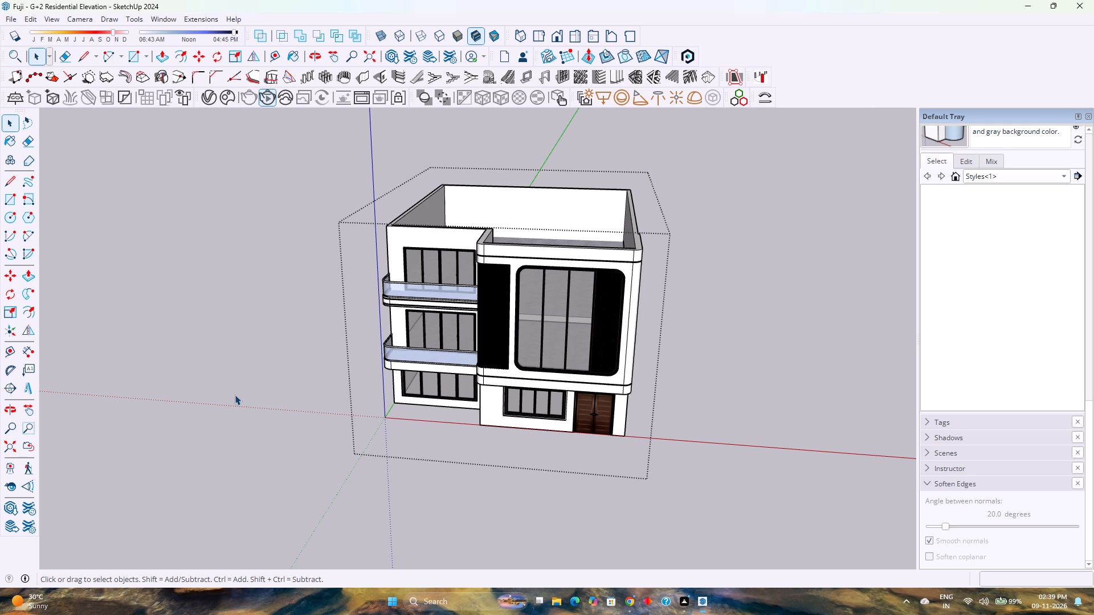
scroll(498, 256, down, 5)
scroll(498, 256, up, 7)
scroll(483, 250, down, 4)
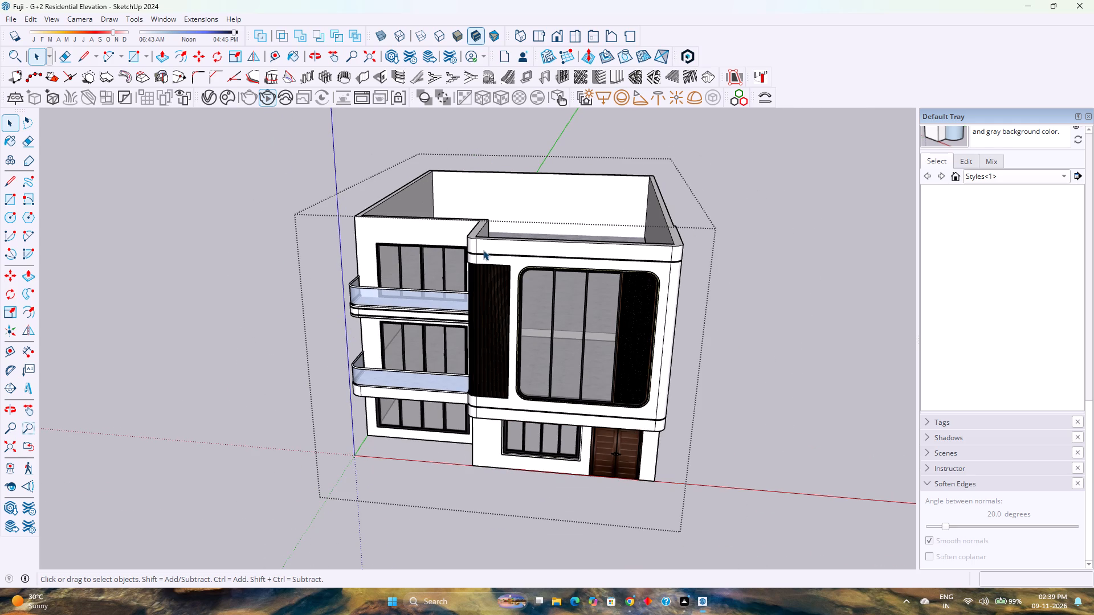
scroll(483, 250, down, 7)
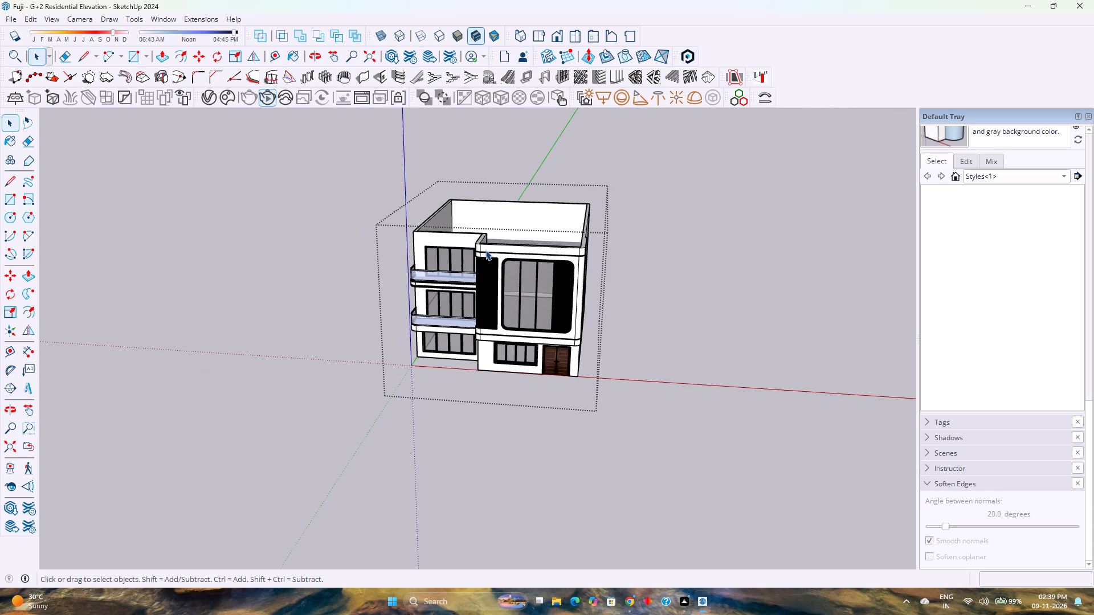
middle_drag(485, 250, 526, 178)
middle_click(526, 178)
middle_drag(526, 178, 530, 173)
middle_drag(532, 171, 538, 163)
middle_click(539, 162)
scroll(477, 290, up, 1)
scroll(459, 420, up, 1)
middle_drag(459, 420, 462, 349)
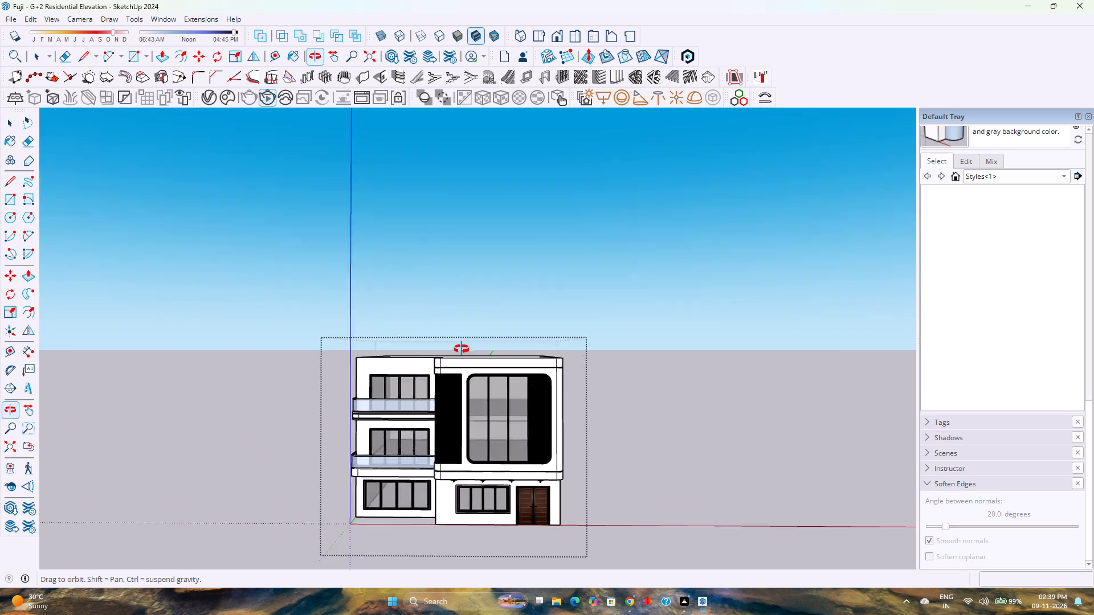
middle_drag(462, 349, 485, 291)
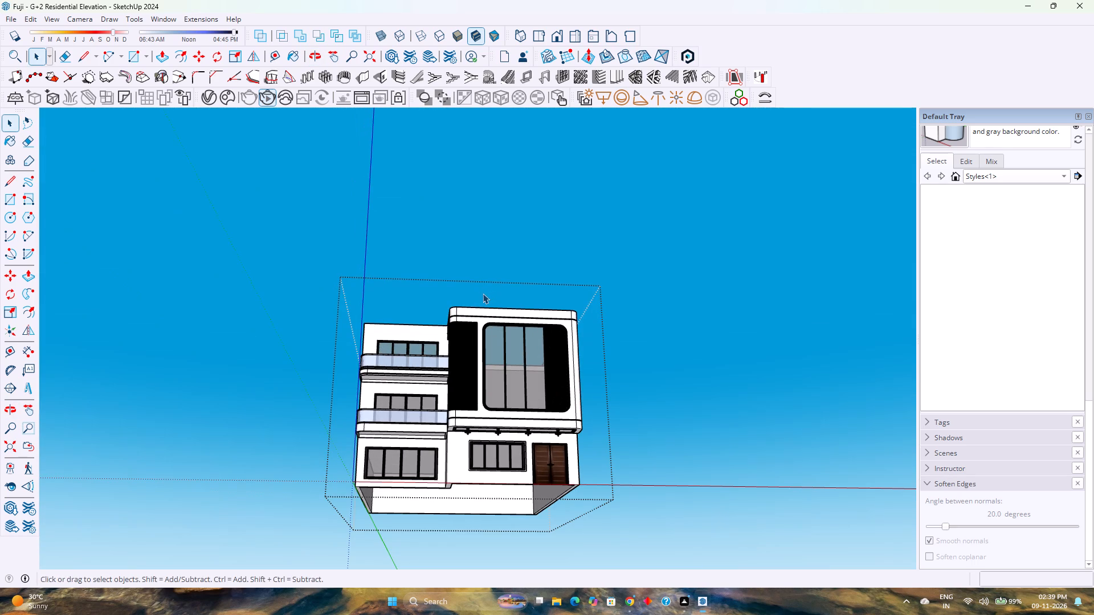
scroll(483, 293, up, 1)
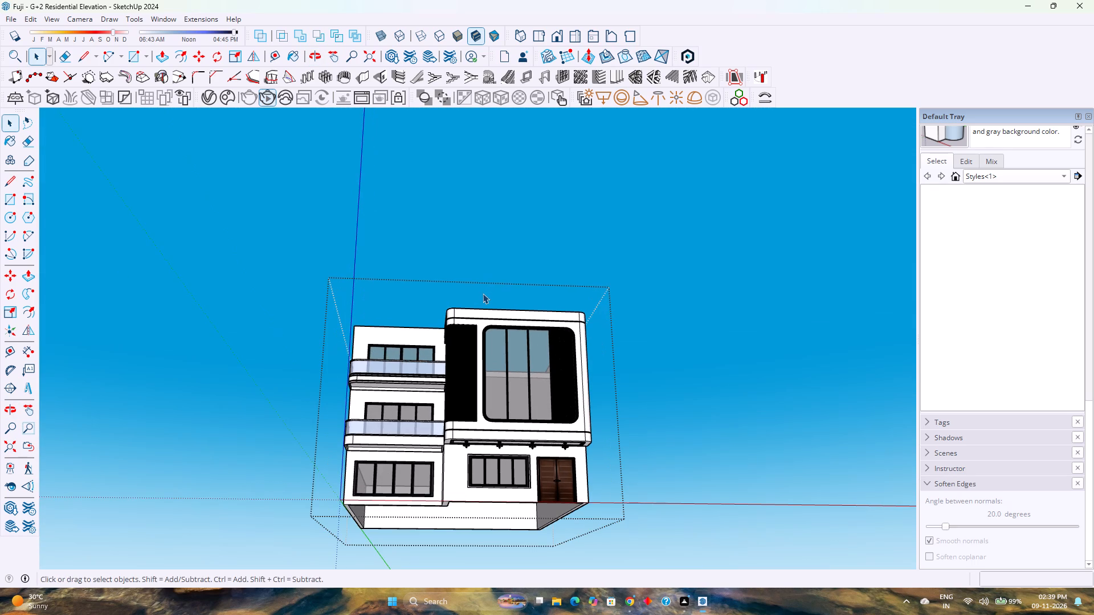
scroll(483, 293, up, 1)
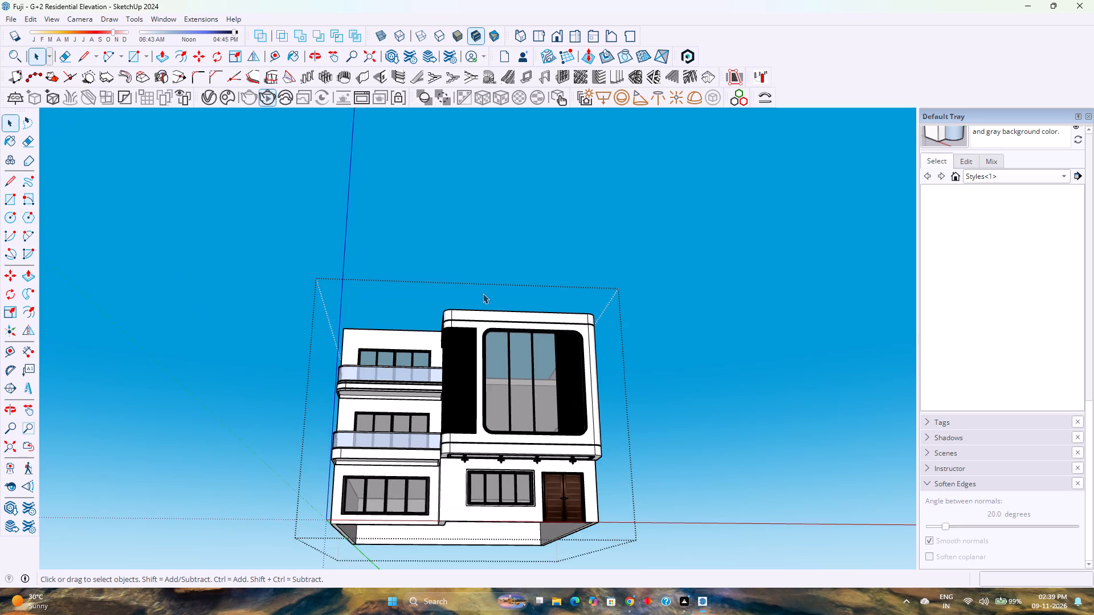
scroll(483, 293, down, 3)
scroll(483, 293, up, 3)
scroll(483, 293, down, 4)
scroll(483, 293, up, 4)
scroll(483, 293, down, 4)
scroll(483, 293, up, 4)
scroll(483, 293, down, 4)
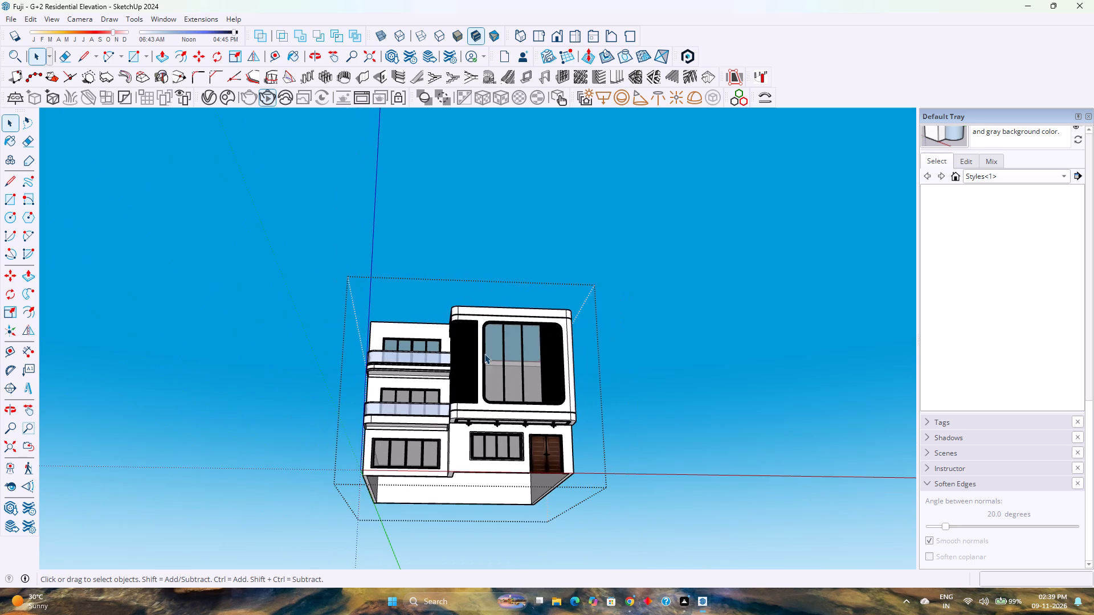
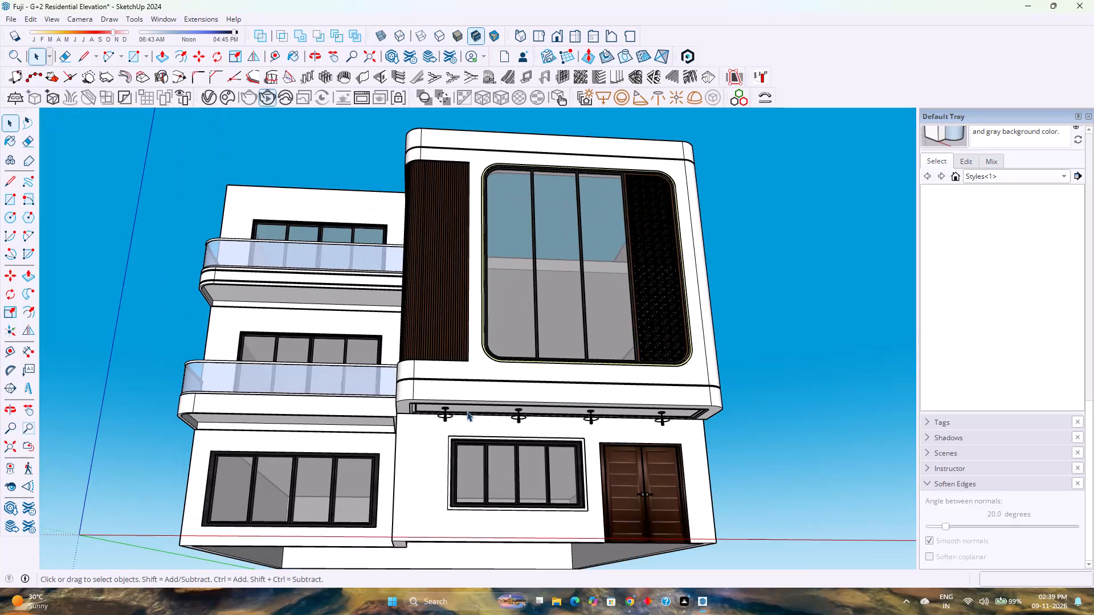
Examine the front facade, balcony undersides and ground-floor windows from low angles at the balcony-side corner.
scroll(467, 411, up, 2)
scroll(403, 329, up, 1)
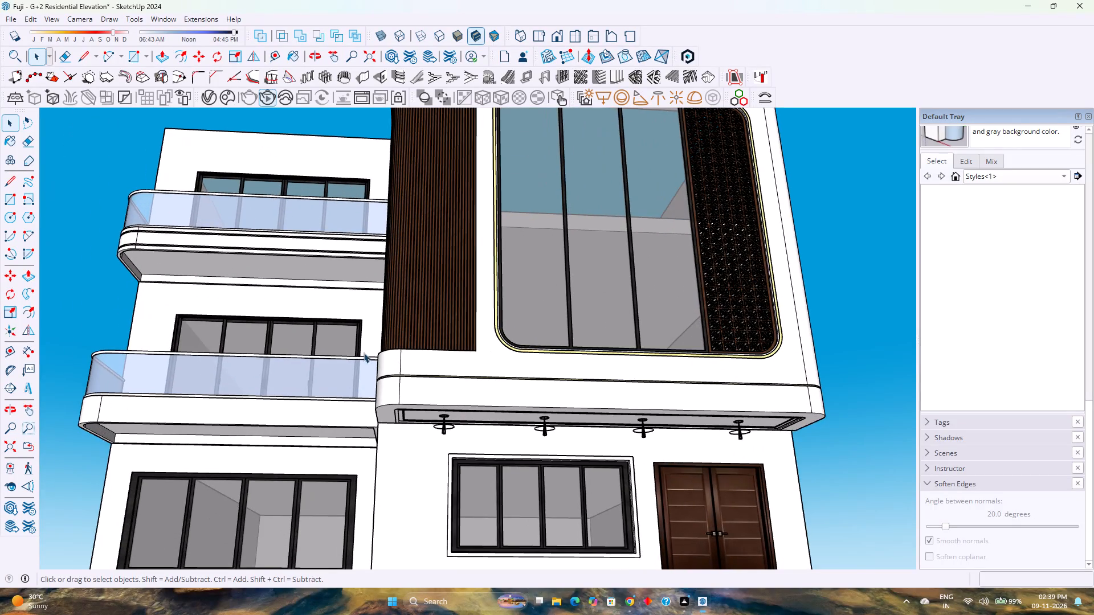
scroll(315, 384, up, 1)
middle_drag(315, 384, 565, 321)
scroll(399, 380, down, 7)
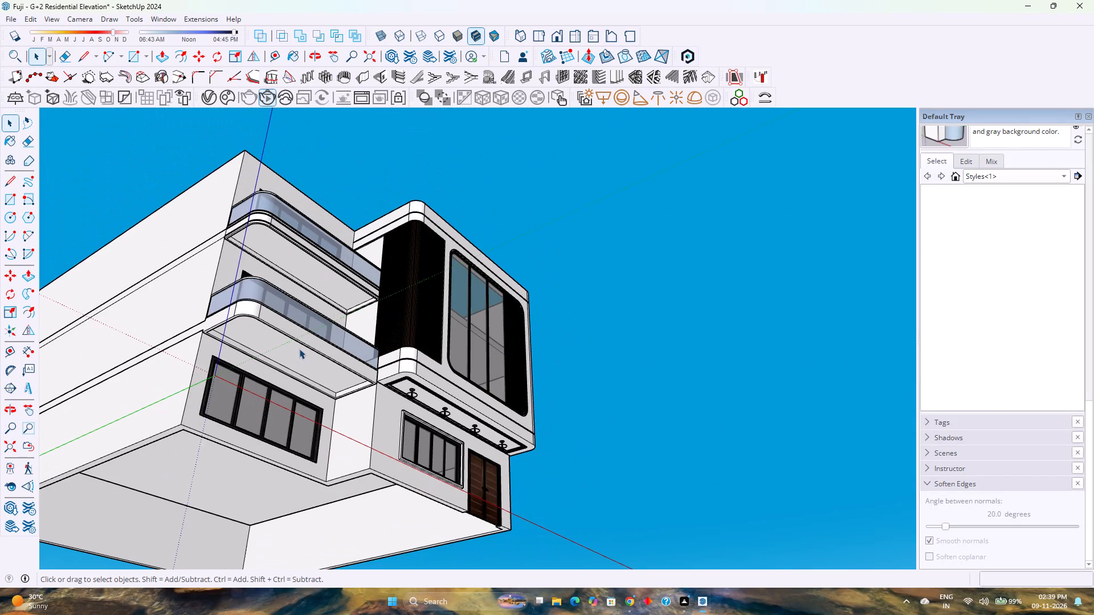
scroll(302, 345, up, 2)
middle_click(312, 346)
middle_drag(313, 346, 245, 355)
middle_click(244, 355)
scroll(244, 355, down, 6)
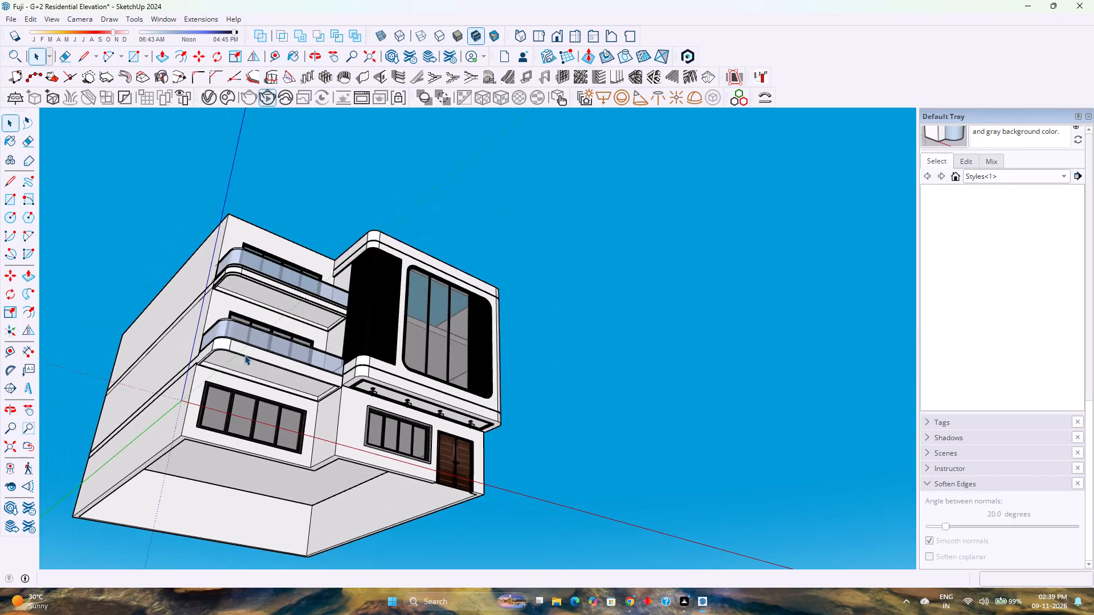
scroll(231, 380, up, 8)
middle_drag(249, 371, 356, 288)
middle_click(356, 288)
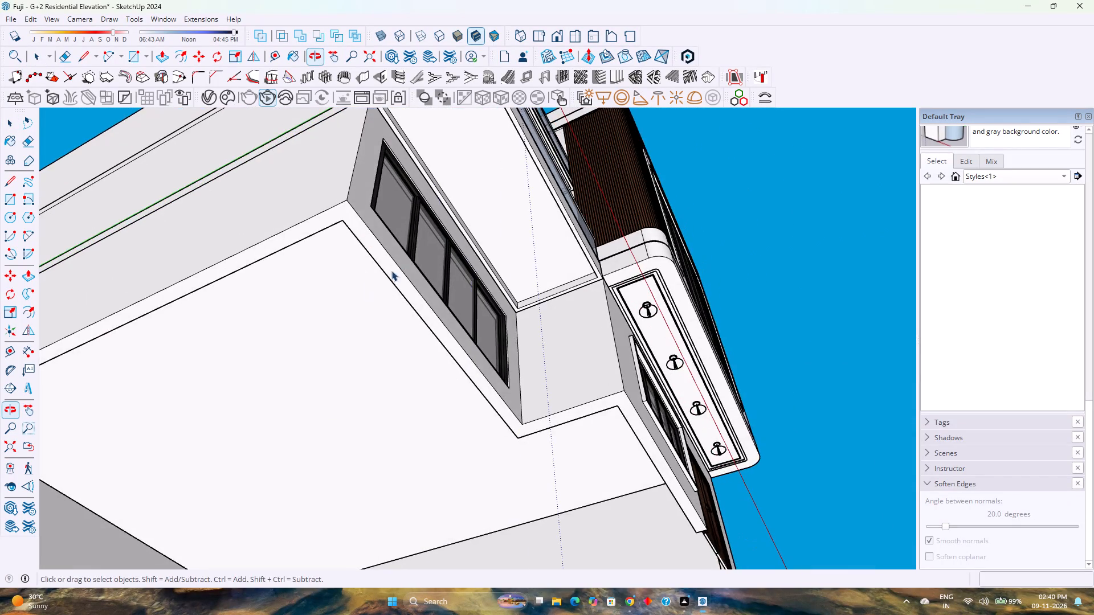
middle_drag(419, 275, 411, 448)
scroll(411, 417, down, 11)
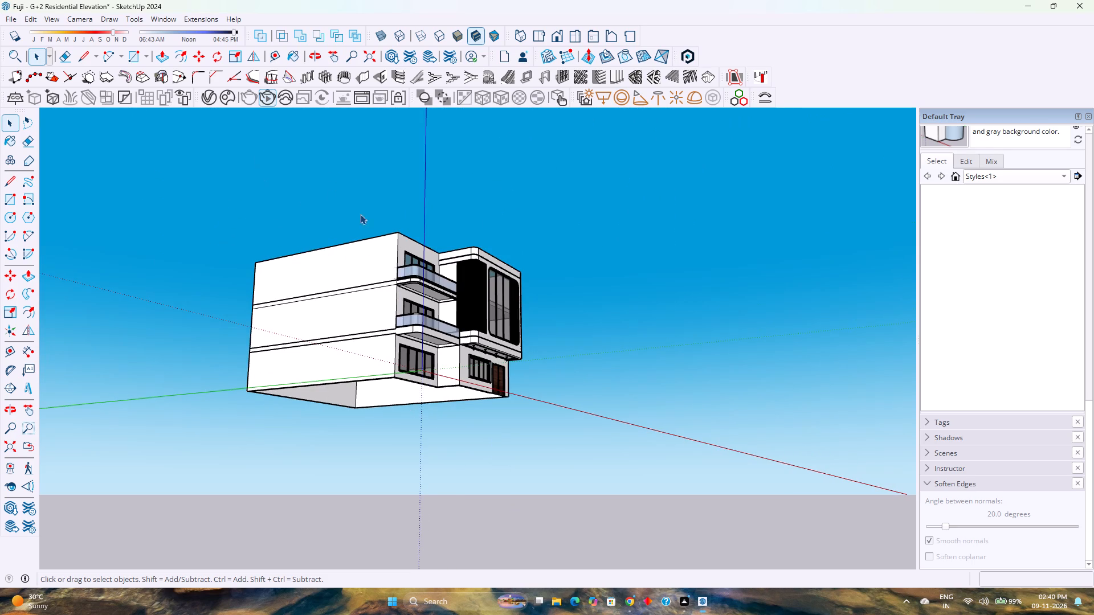
Examine the blank side wall, the front elevation and the lower balcony's underside from the balcony-side corner.
scroll(403, 306, up, 1)
middle_drag(402, 304, 555, 411)
middle_drag(557, 410, 568, 408)
middle_drag(571, 408, 601, 398)
middle_drag(602, 398, 608, 382)
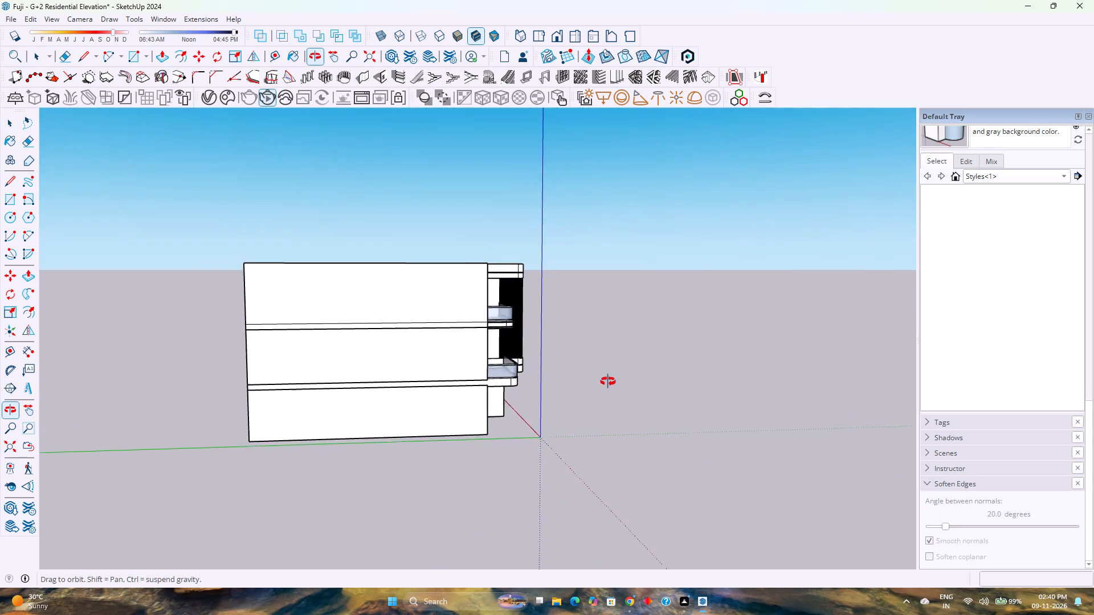
middle_drag(608, 382, 191, 323)
middle_click(191, 323)
scroll(385, 361, up, 4)
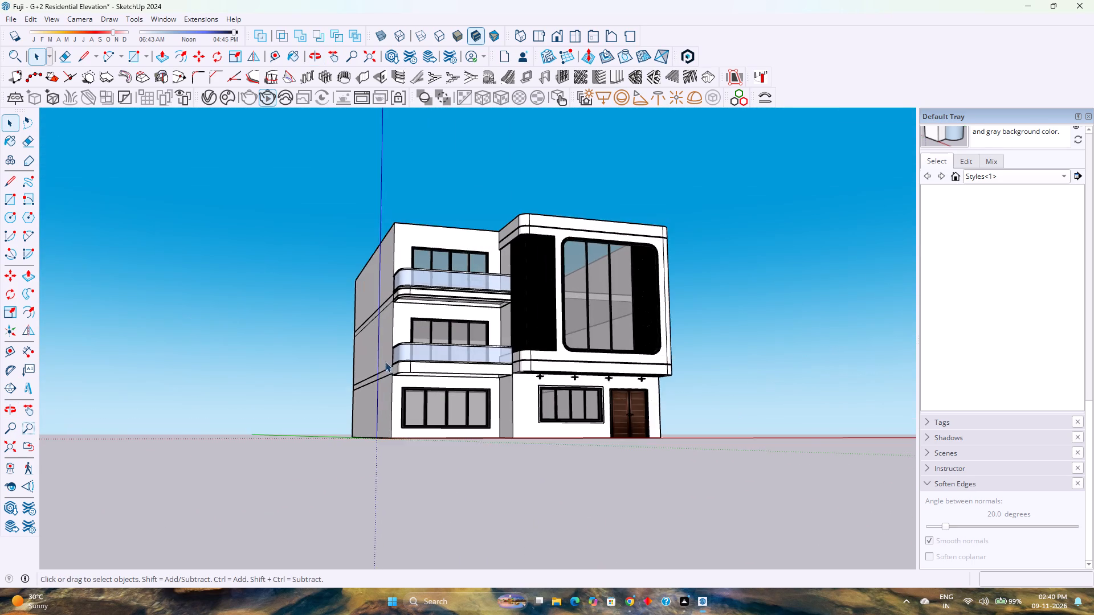
scroll(388, 366, up, 1)
middle_drag(388, 366, 488, 321)
middle_click(488, 321)
scroll(541, 336, up, 4)
scroll(460, 355, up, 3)
middle_drag(460, 354, 473, 332)
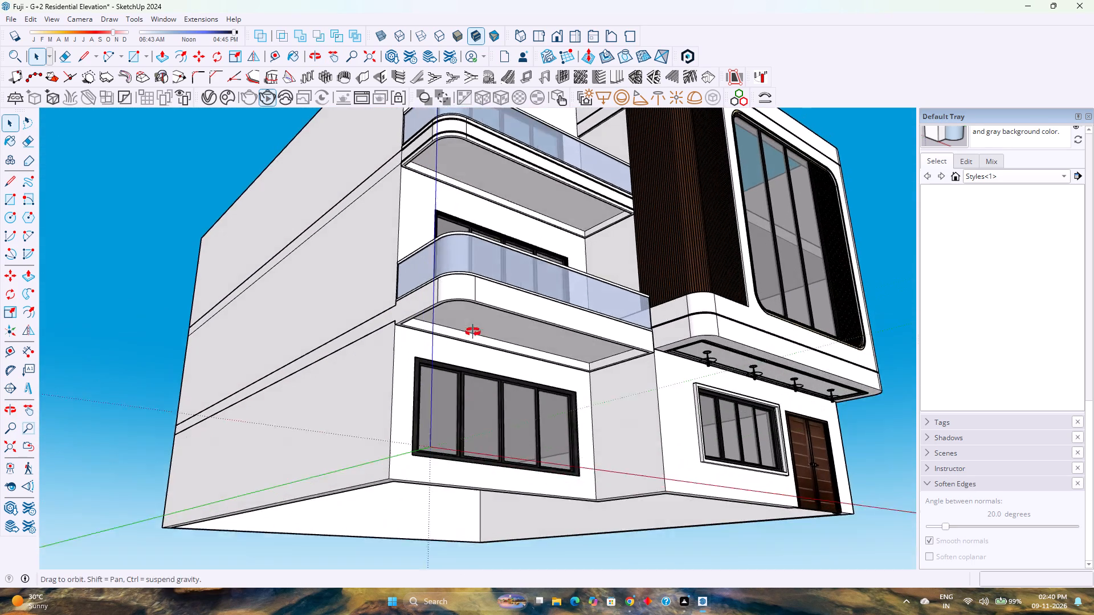
middle_drag(473, 332, 481, 319)
Copy the lower balcony's recessed underside face 20' along the red axis, out beyond the side wall.
double_click(513, 289)
scroll(514, 289, up, 2)
double_click(496, 293)
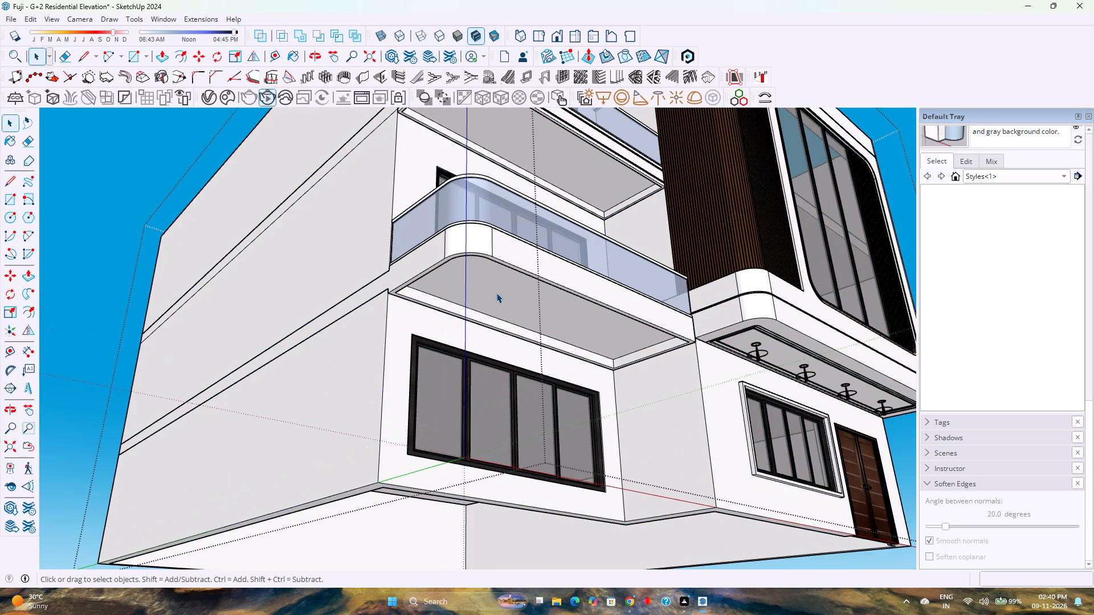
click(496, 293)
double_click(496, 294)
click(496, 294)
click(496, 295)
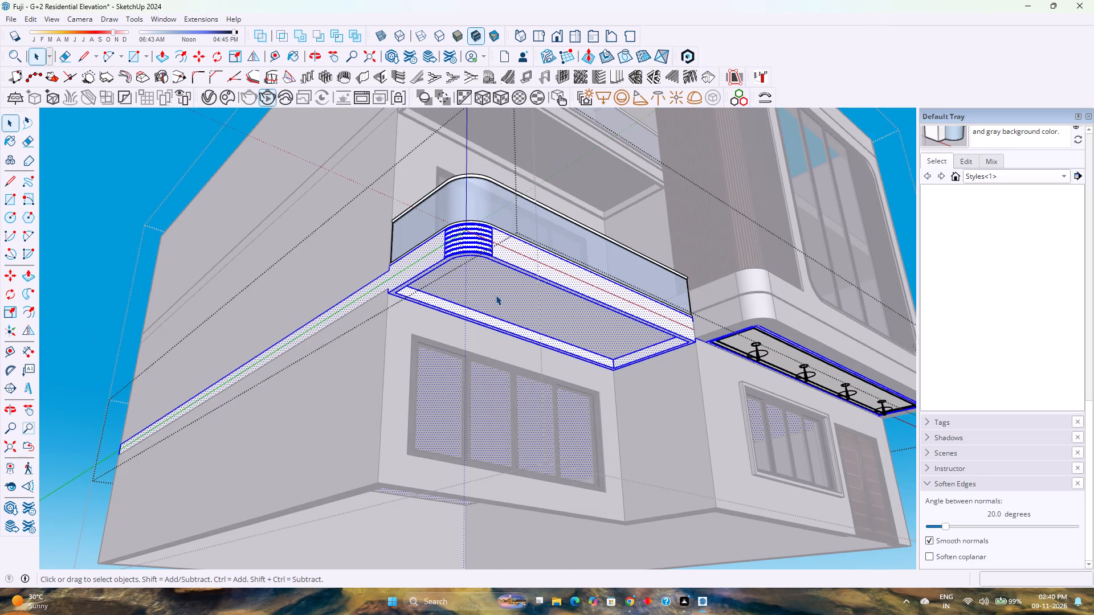
scroll(497, 313, up, 3)
middle_drag(496, 313, 362, 277)
scroll(383, 277, down, 4)
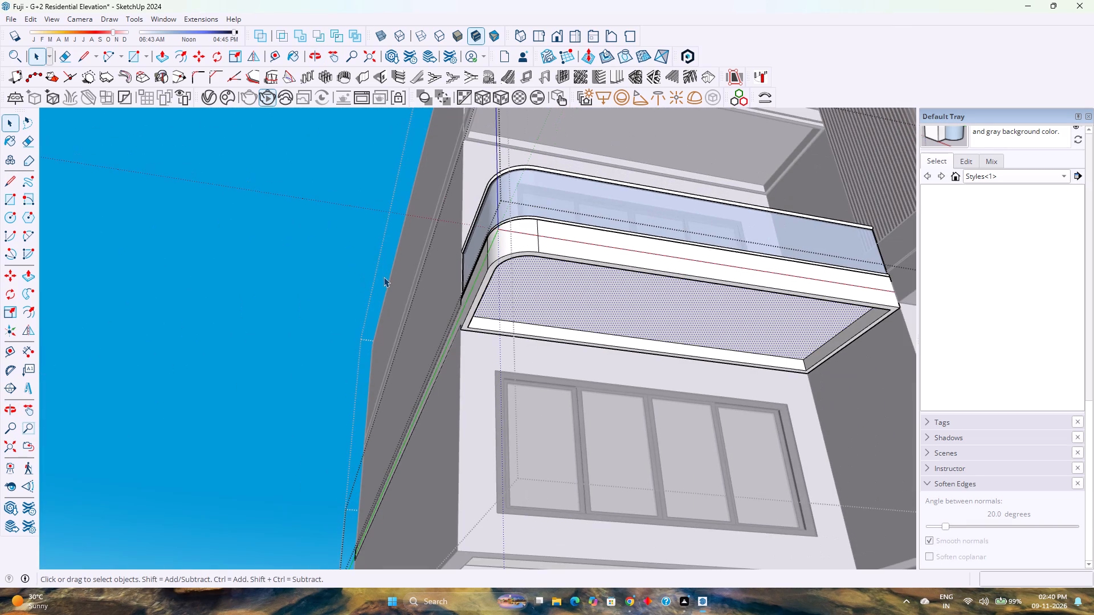
key(m)
click(798, 356)
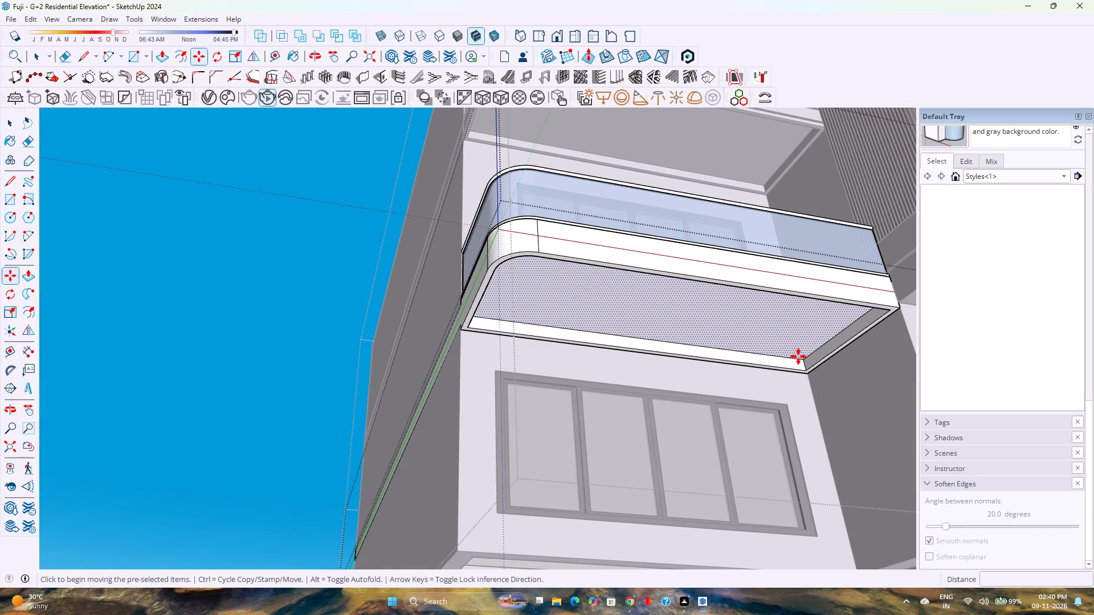
key(Right)
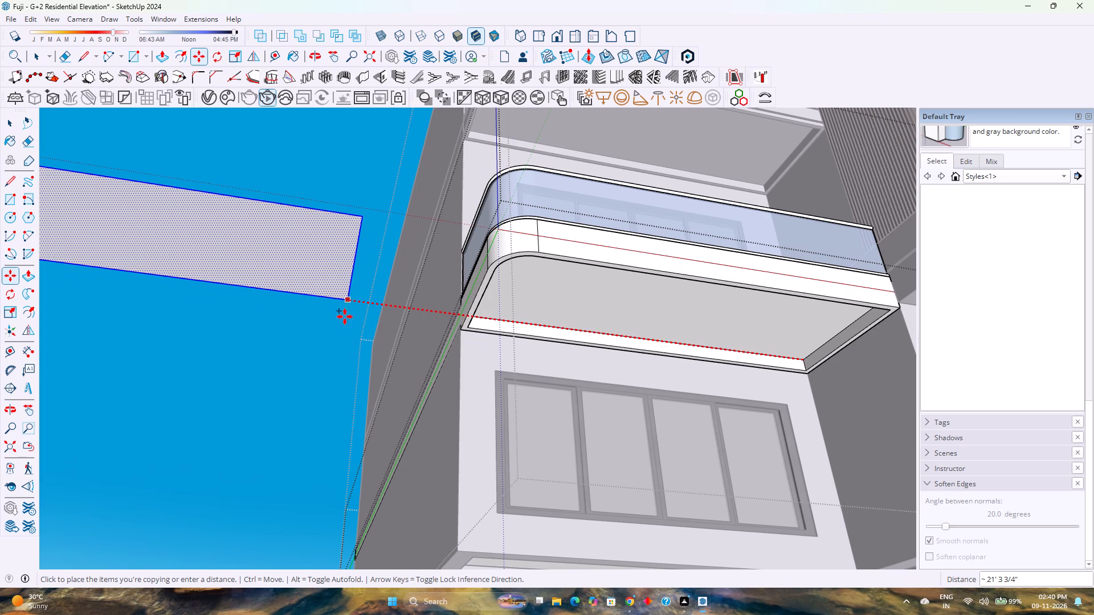
text(20')
key(Return)
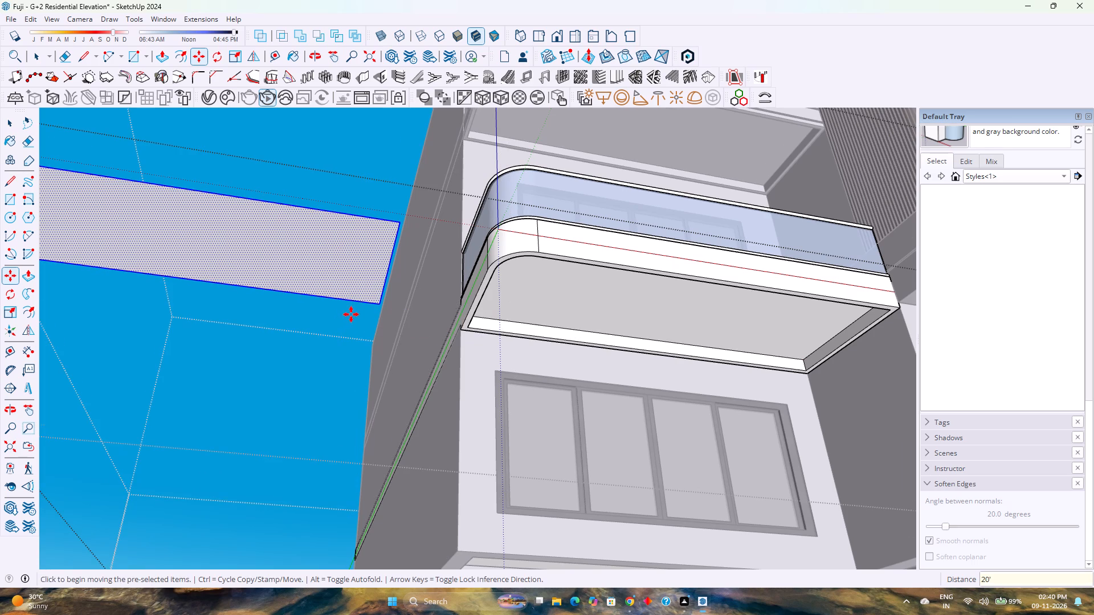
Make the copied balcony underside face a separate group.
scroll(351, 314, down, 8)
right_click(329, 273)
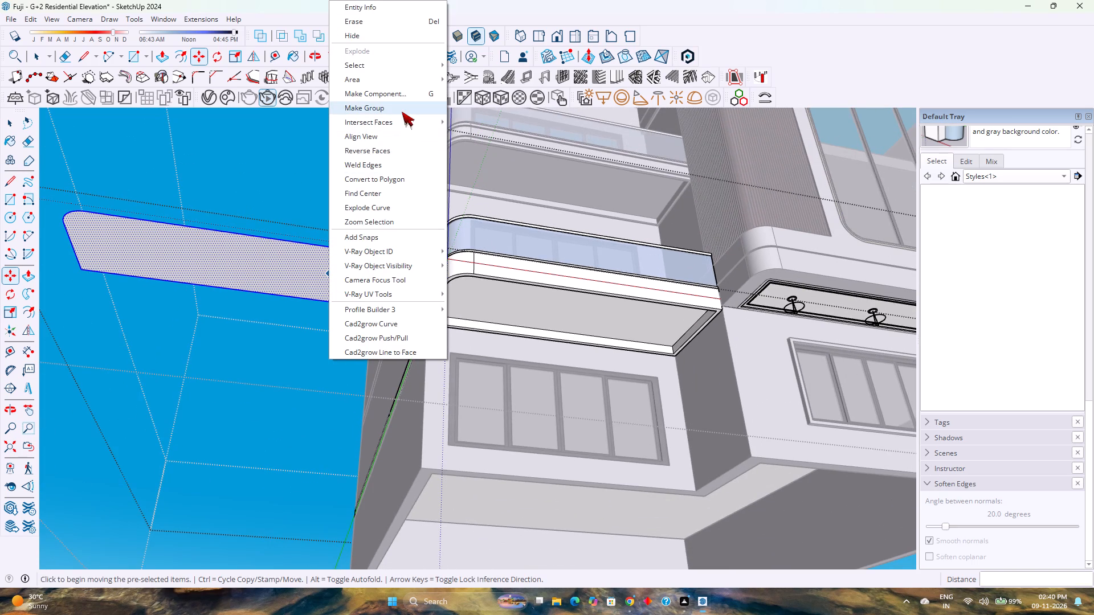
click(402, 112)
key(space)
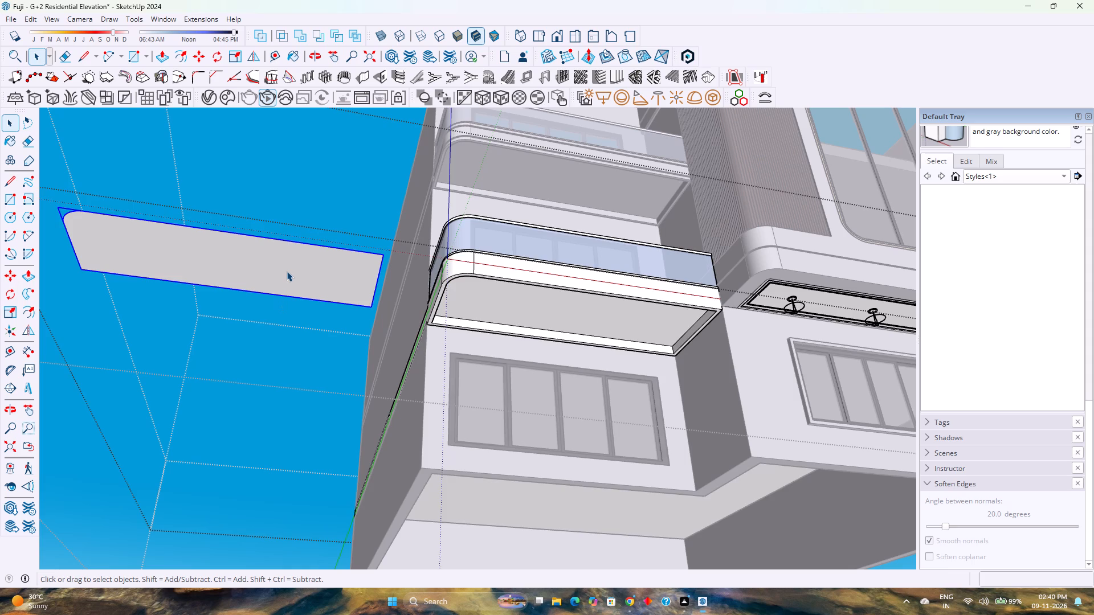
Extrude the grouped face downward by 6" with Push/Pull to form a ceiling panel.
double_click(287, 271)
scroll(285, 273, down, 1)
click(176, 59)
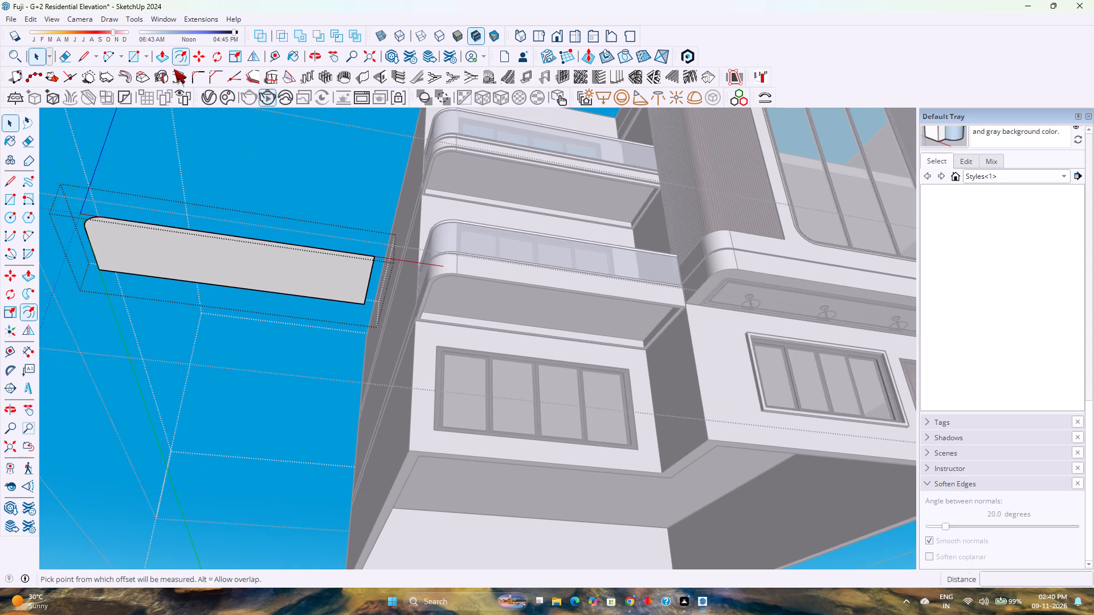
key(p)
click(160, 253)
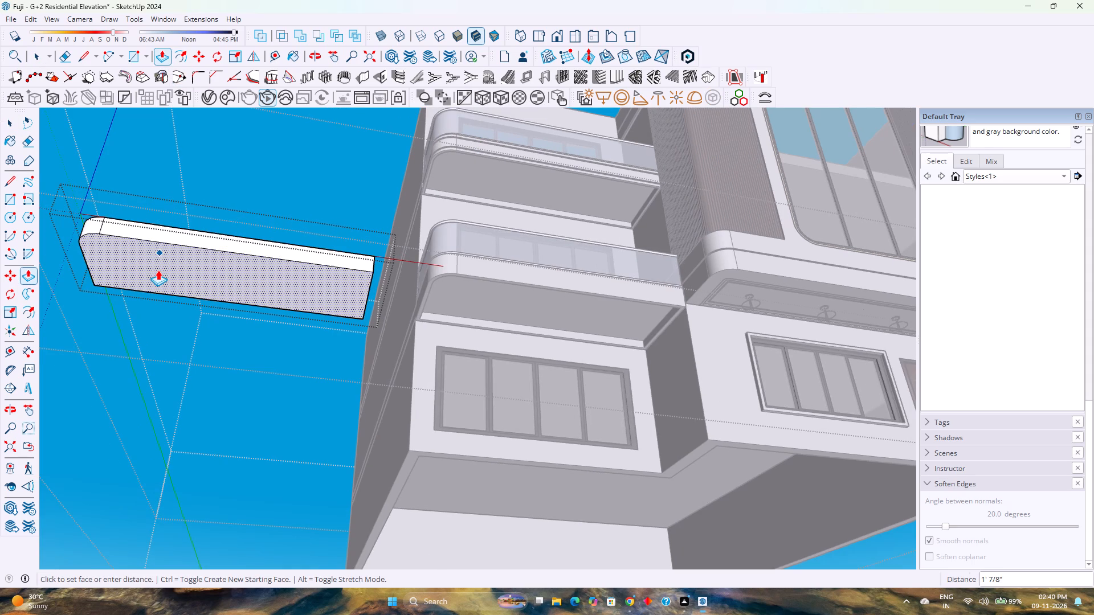
key(6)
key(Return)
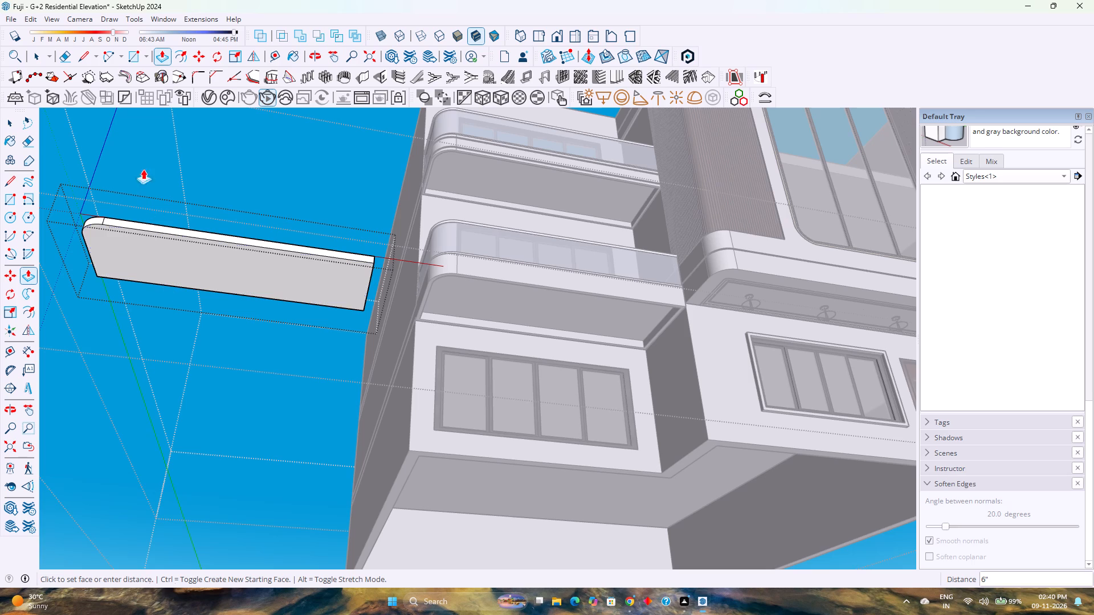
Offset the outline of the panel's bottom face inward by 2" to form a thin border.
click(175, 61)
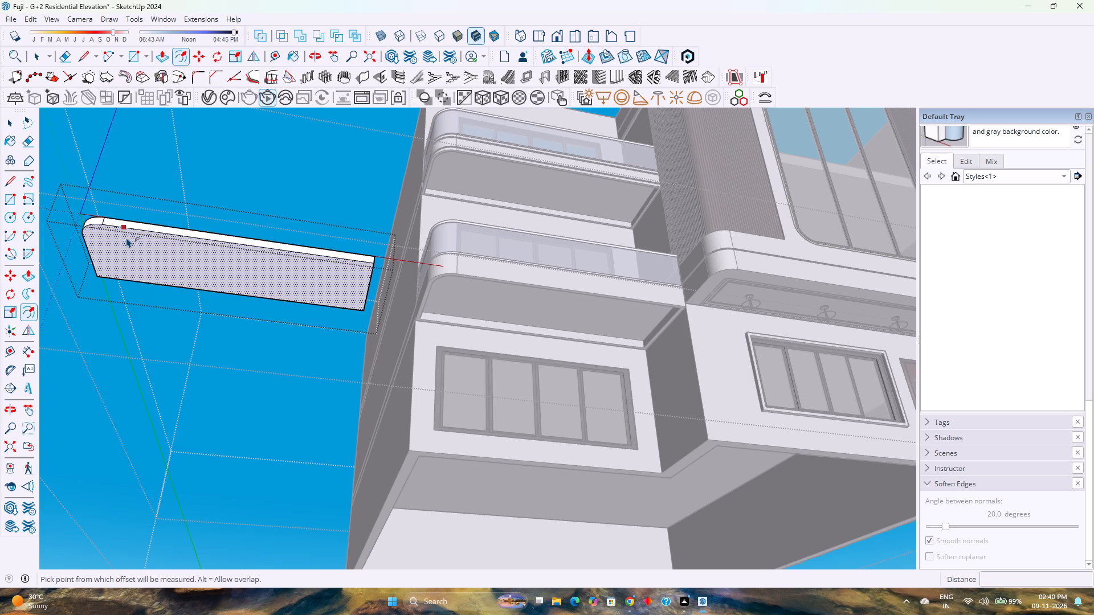
click(127, 237)
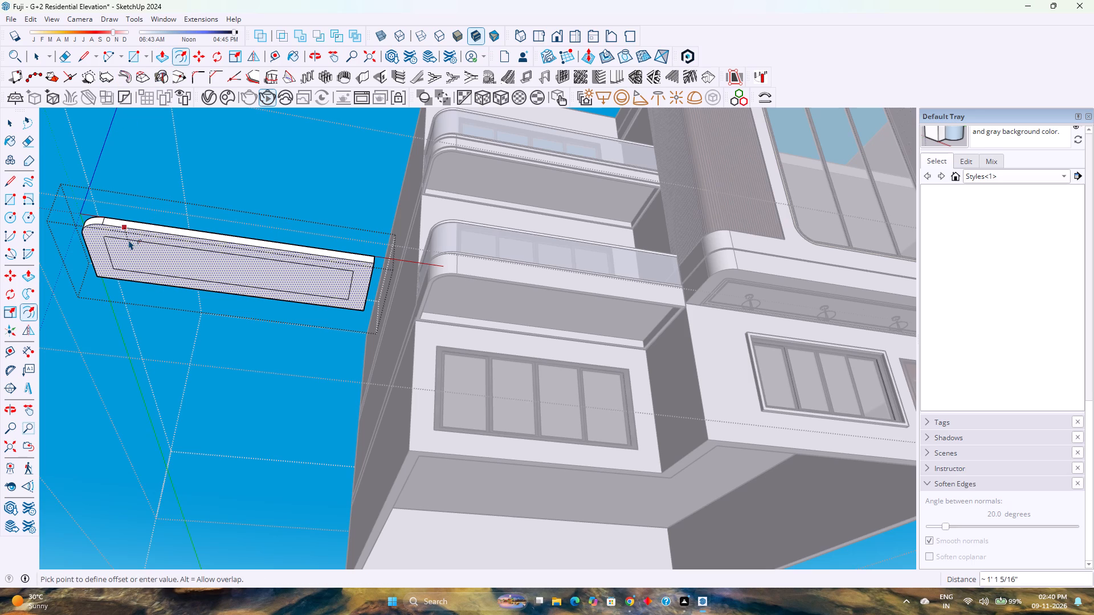
key(1)
key(Return)
key(2)
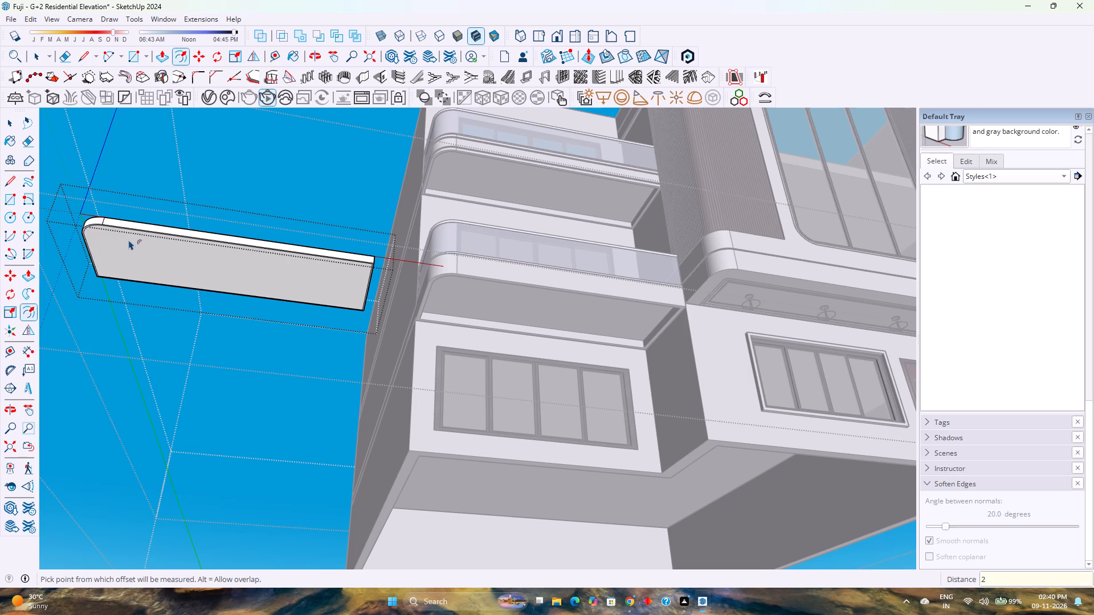
key(Return)
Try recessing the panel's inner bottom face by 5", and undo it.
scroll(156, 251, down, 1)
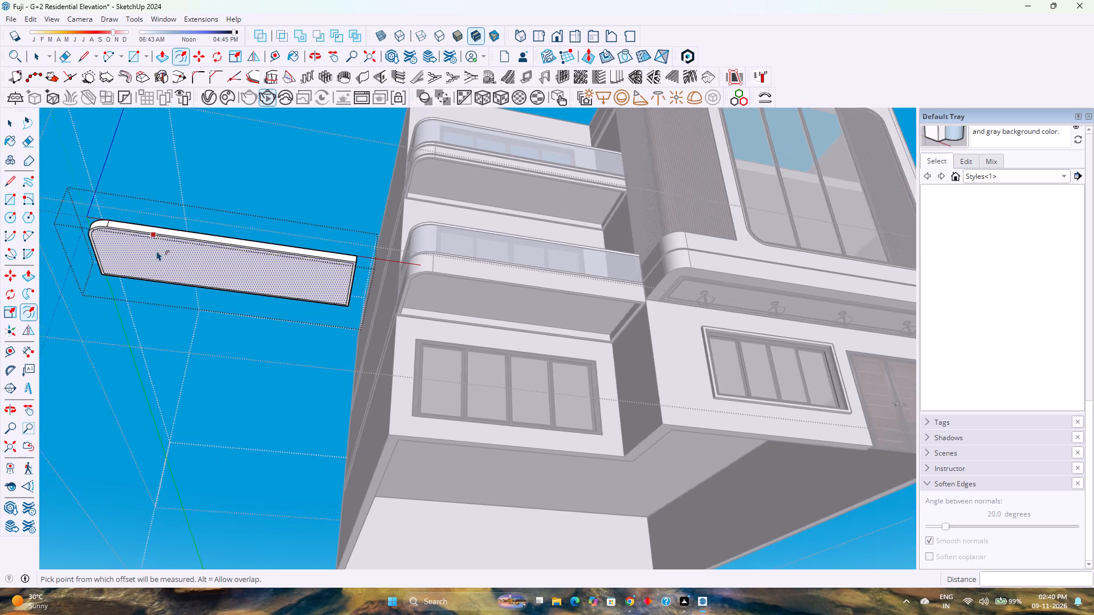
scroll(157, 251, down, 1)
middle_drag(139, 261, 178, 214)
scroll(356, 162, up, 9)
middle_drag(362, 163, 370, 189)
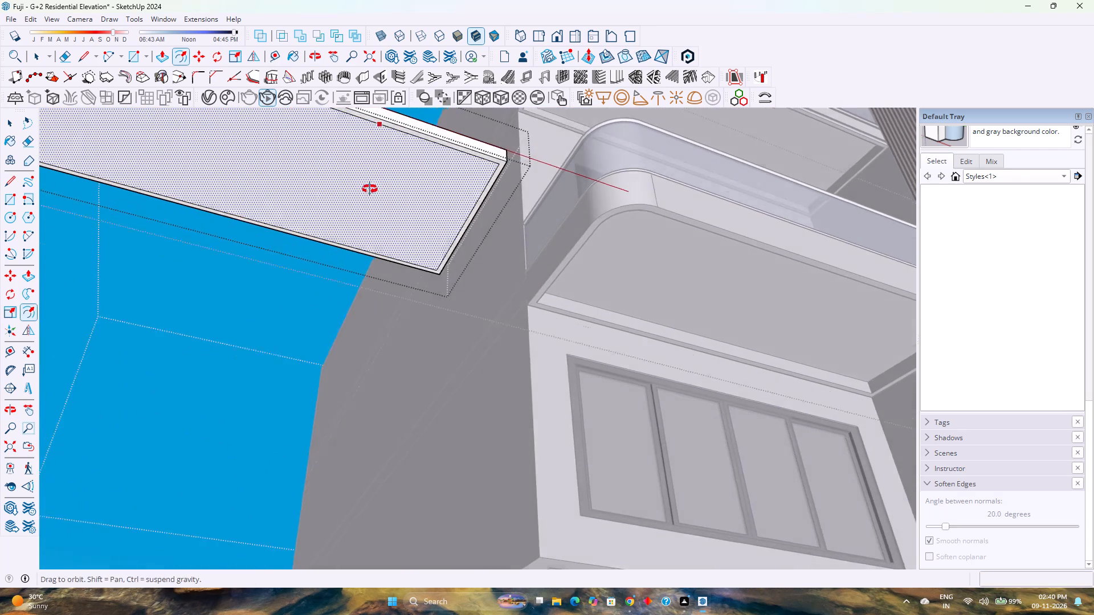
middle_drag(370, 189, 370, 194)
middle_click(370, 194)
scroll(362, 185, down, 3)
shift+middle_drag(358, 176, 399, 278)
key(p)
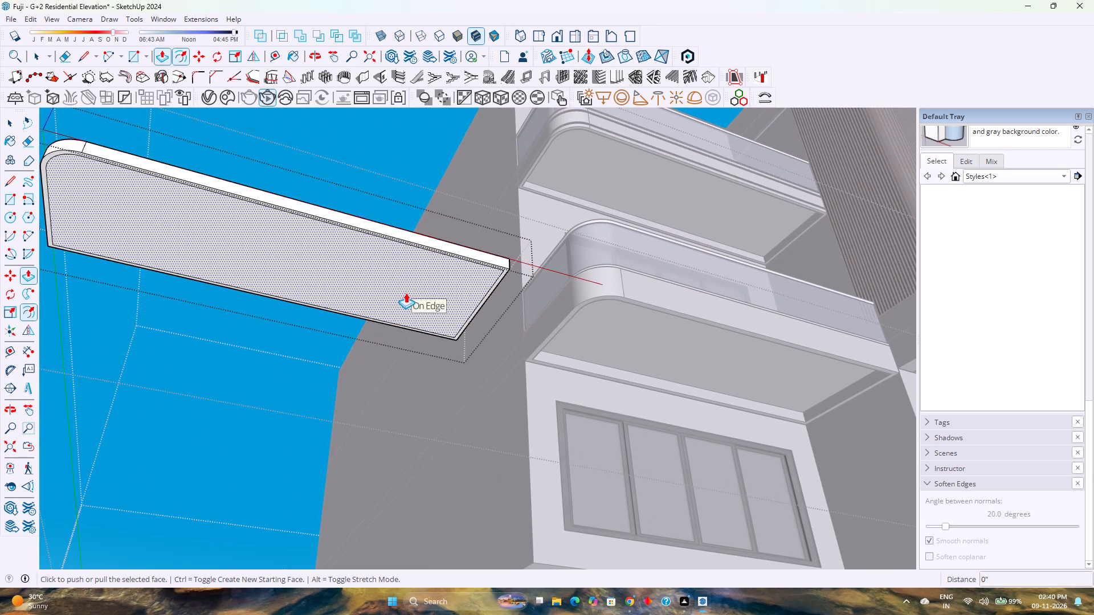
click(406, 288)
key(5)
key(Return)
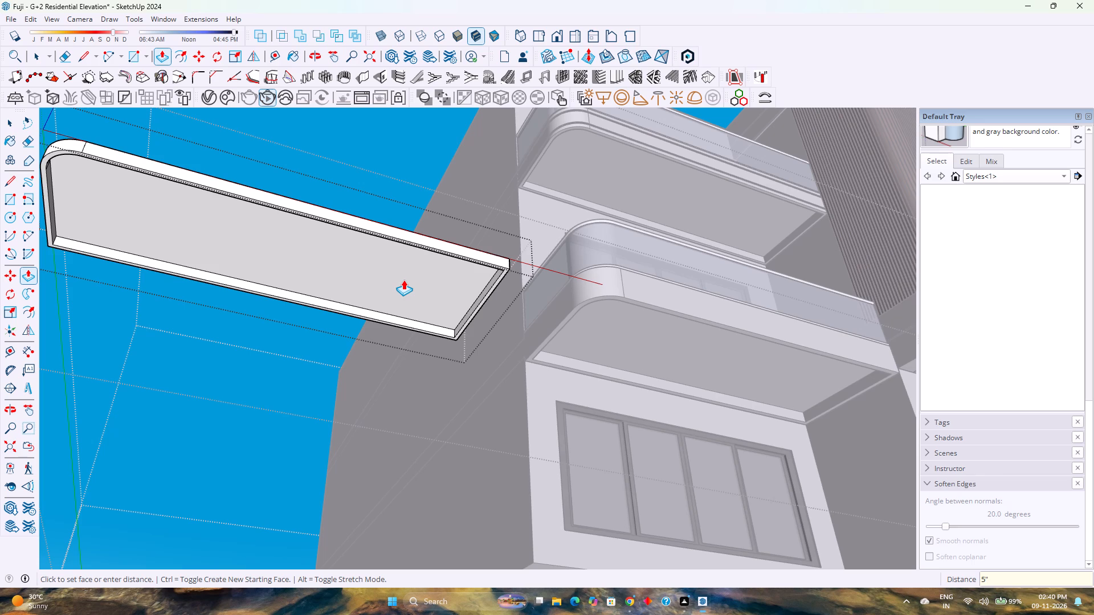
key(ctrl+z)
Recess the panel's inner bottom face by 2" with Push/Pull, inside the thin border.
click(359, 284)
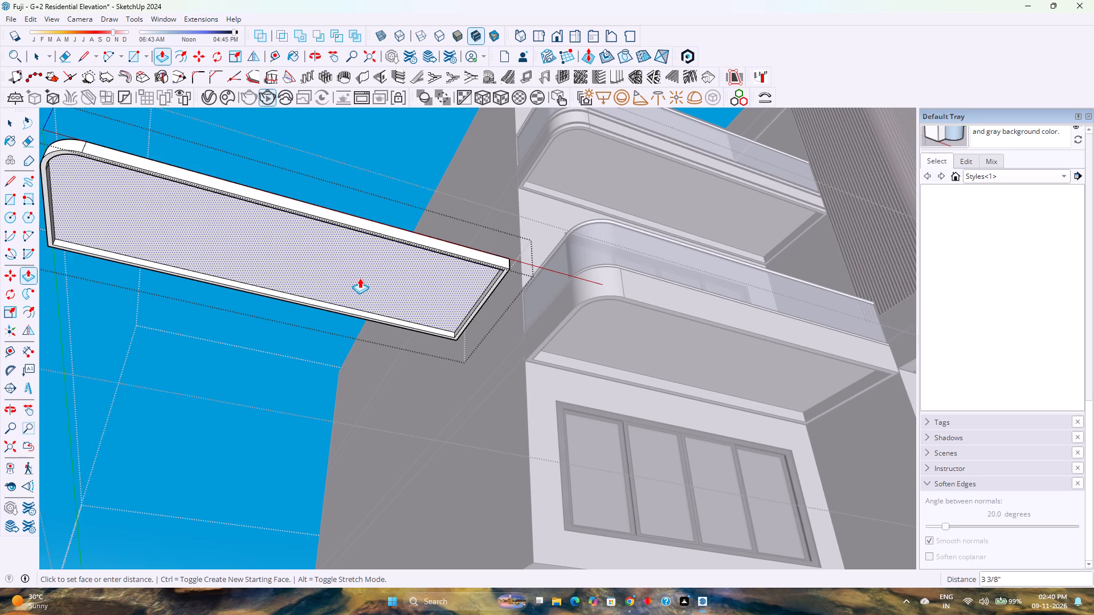
key(2)
key(Return)
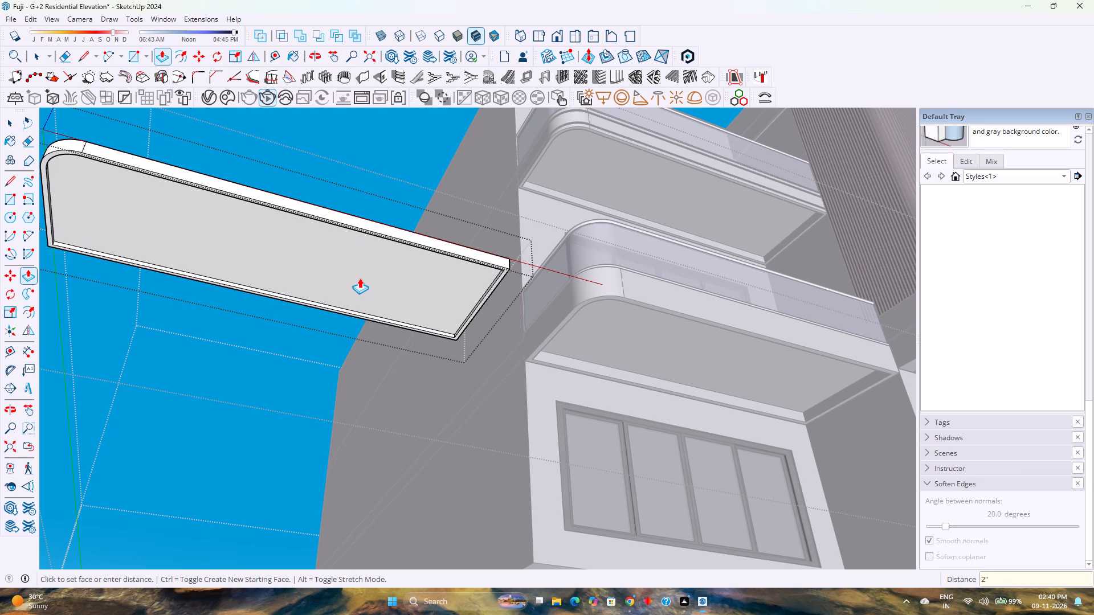
Examine the recessed ceiling panel from several angles around and below it.
scroll(405, 323, down, 3)
shift+middle_drag(338, 318, 521, 375)
middle_drag(499, 363, 321, 347)
scroll(456, 318, down, 2)
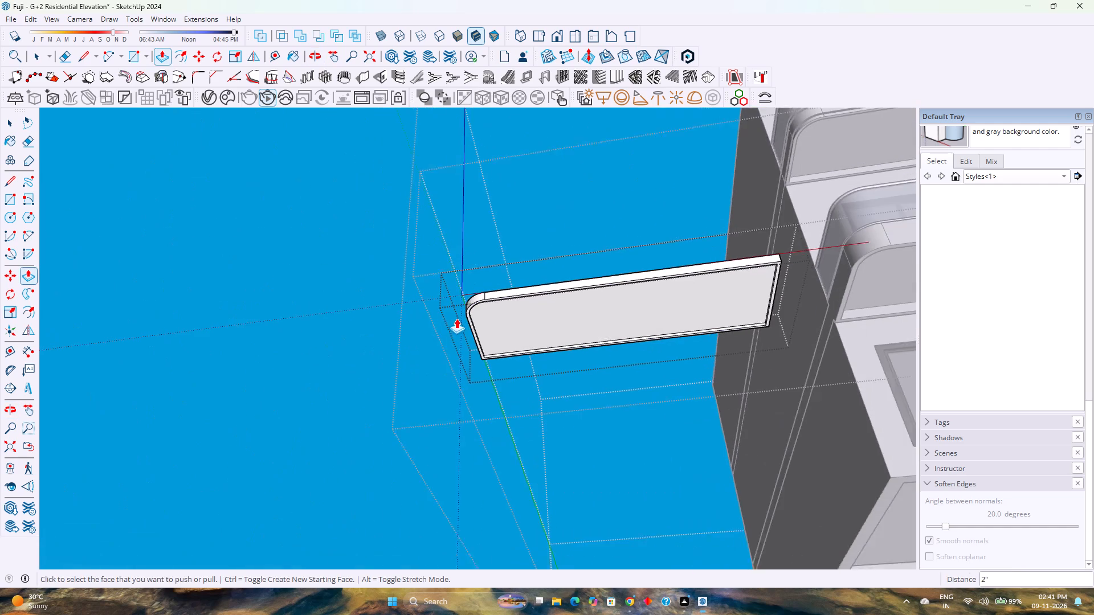
scroll(456, 318, down, 1)
shift+middle_drag(549, 311, 254, 380)
middle_drag(258, 376, 319, 330)
middle_click(319, 330)
scroll(213, 384, up, 4)
shift+middle_drag(204, 391, 247, 382)
scroll(254, 398, up, 1)
middle_drag(254, 398, 273, 350)
middle_click(273, 350)
scroll(284, 349, up, 3)
middle_drag(284, 349, 262, 423)
middle_drag(254, 441, 252, 447)
middle_drag(251, 454, 250, 467)
middle_click(250, 467)
scroll(236, 392, down, 2)
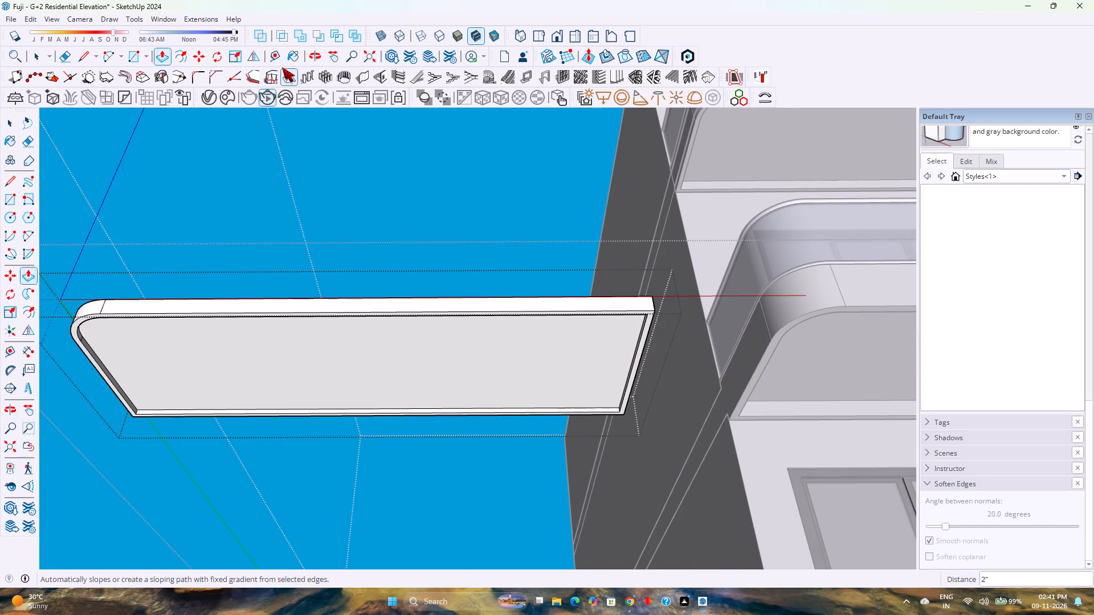
Offset the outline of the panel's recessed face inward by 5".
key(space)
click(288, 371)
middle_drag(290, 371, 301, 295)
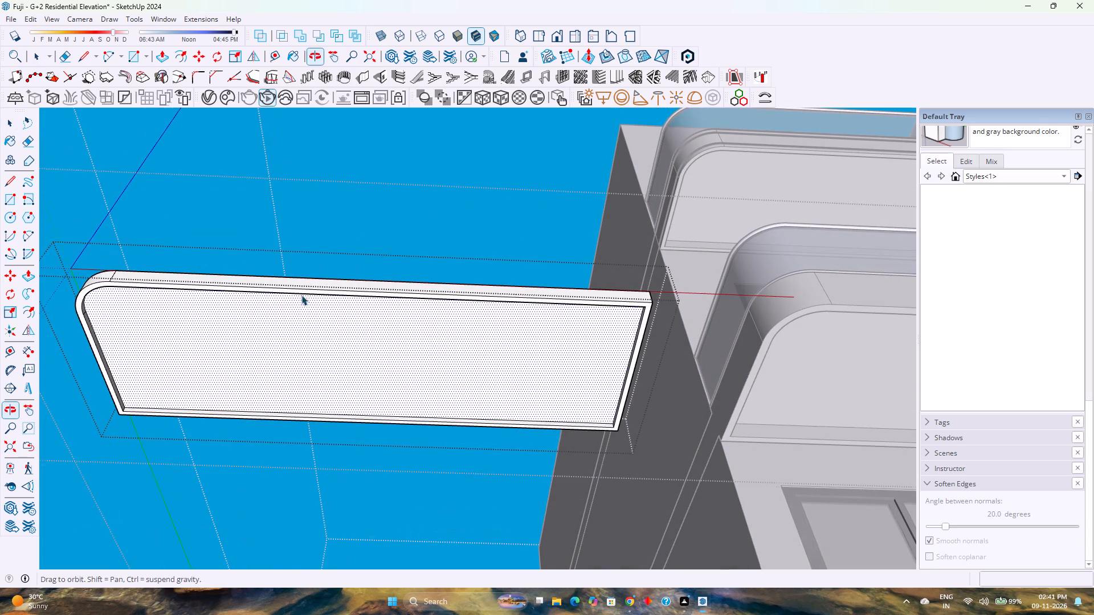
middle_drag(301, 295, 307, 312)
click(183, 60)
click(149, 329)
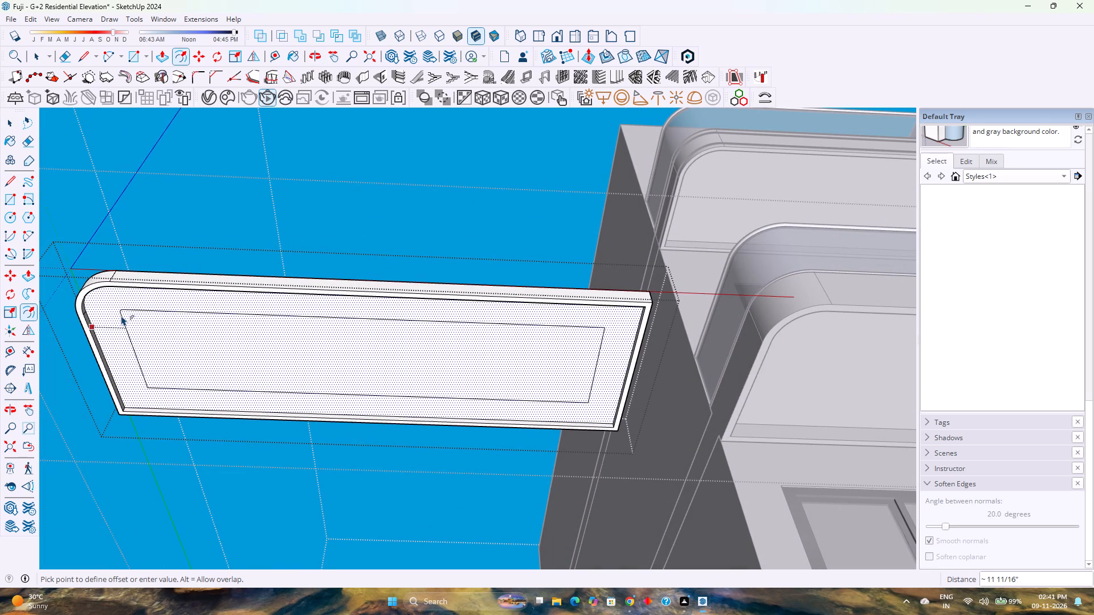
key(4)
key(Return)
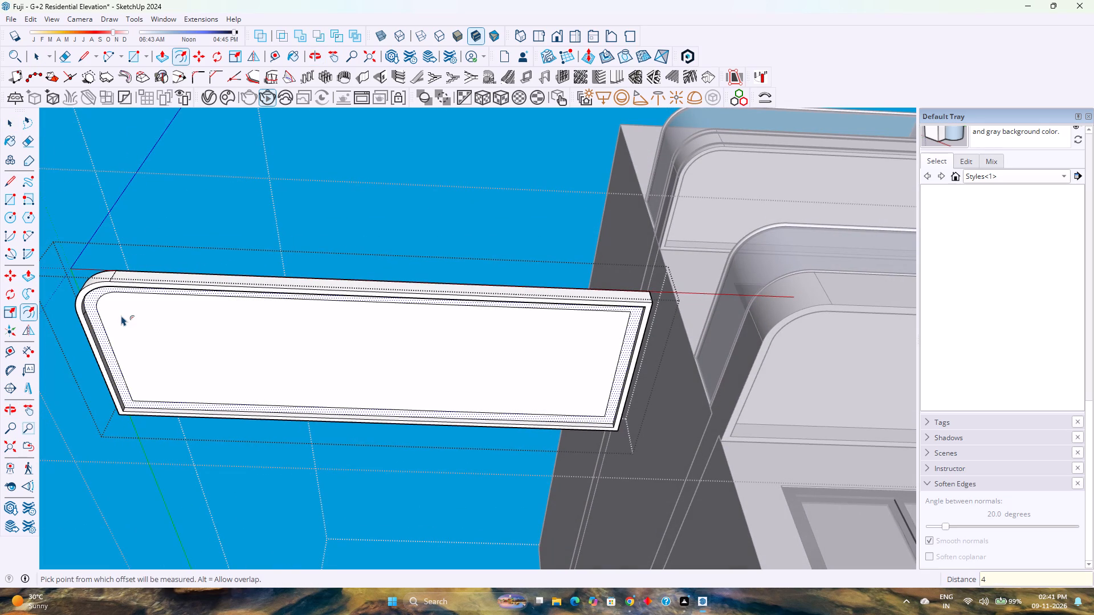
key(5)
key(Return)
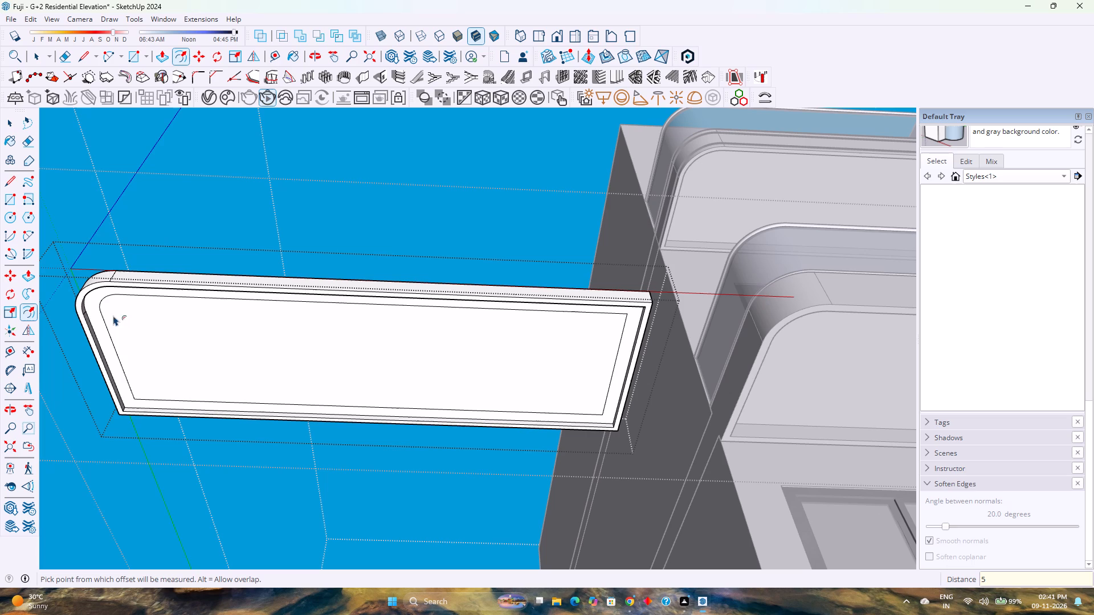
Offset the outline of the panel's recessed face inward by 6", forming a thin strip beside the 5" outline.
click(110, 327)
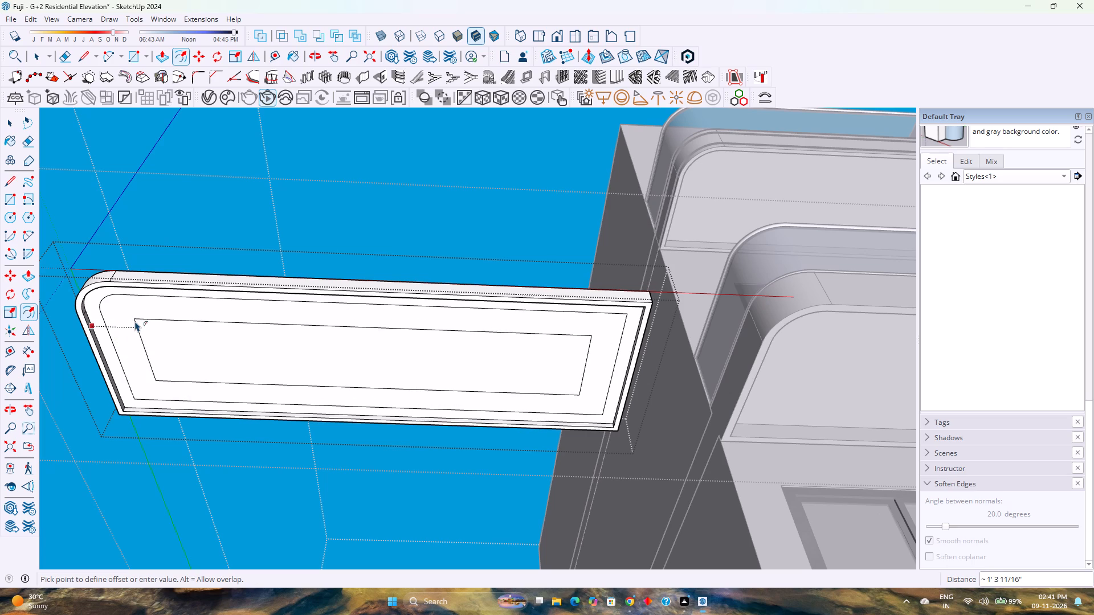
key(6)
key(Return)
key(space)
scroll(107, 316, down, 3)
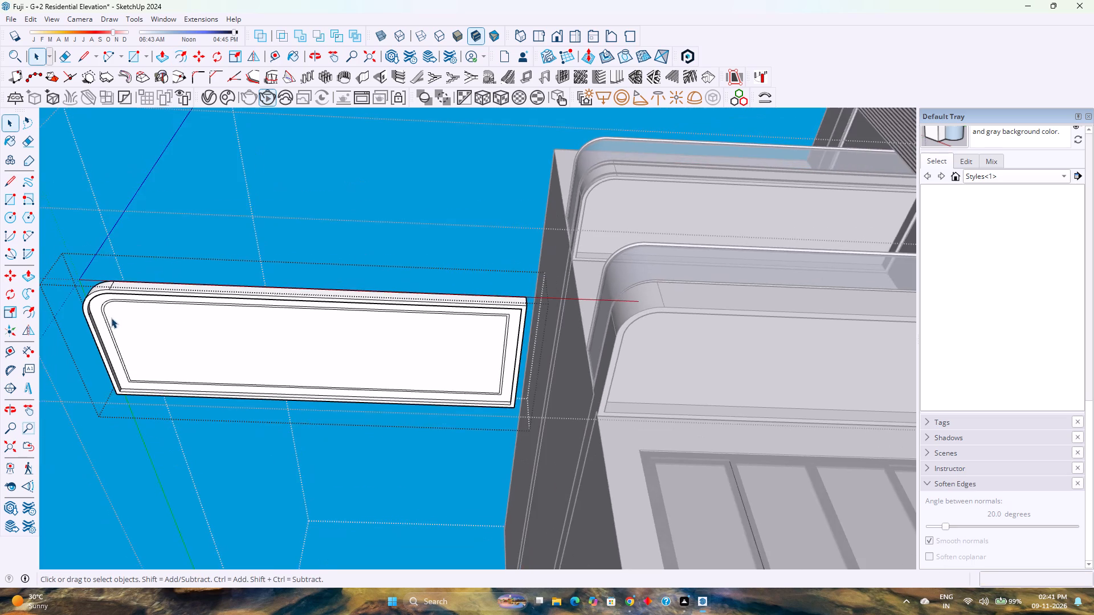
middle_drag(125, 337, 150, 270)
scroll(501, 353, up, 5)
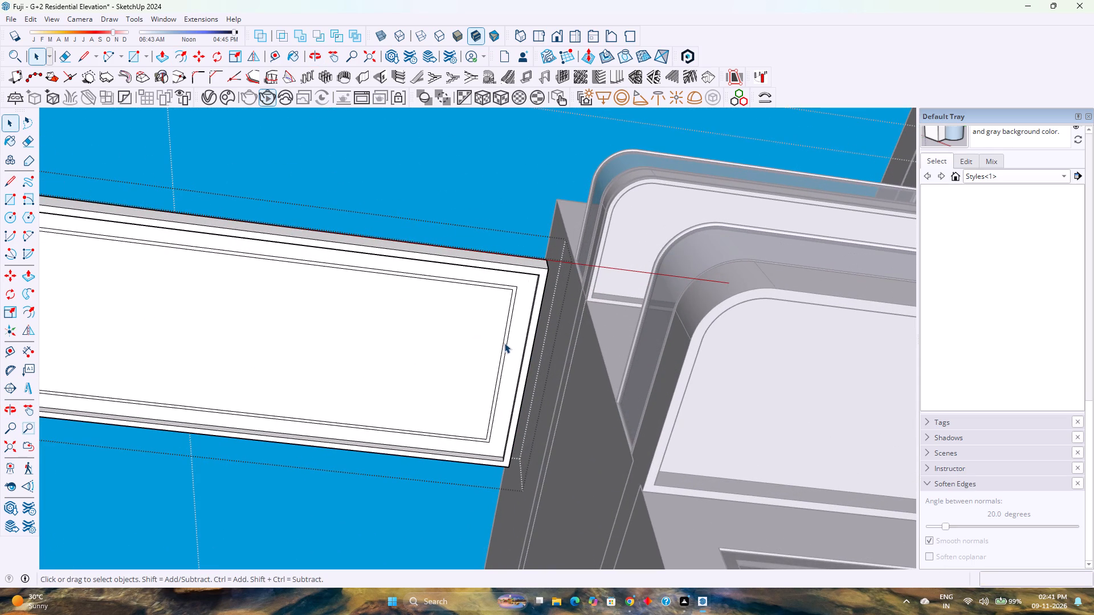
Copy the thin strip face between the two offset outlines 6' along the green axis, away from the panel.
click(504, 343)
scroll(504, 343, up, 3)
click(507, 338)
scroll(504, 342, up, 6)
click(504, 344)
scroll(507, 343, down, 4)
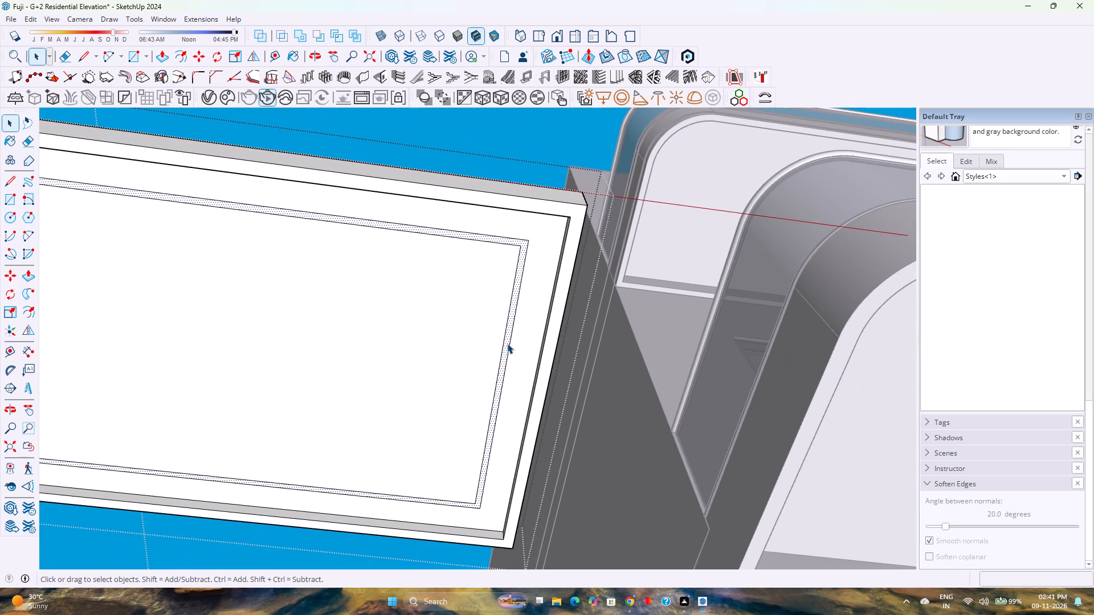
scroll(496, 348, down, 4)
scroll(485, 465, up, 1)
key(m)
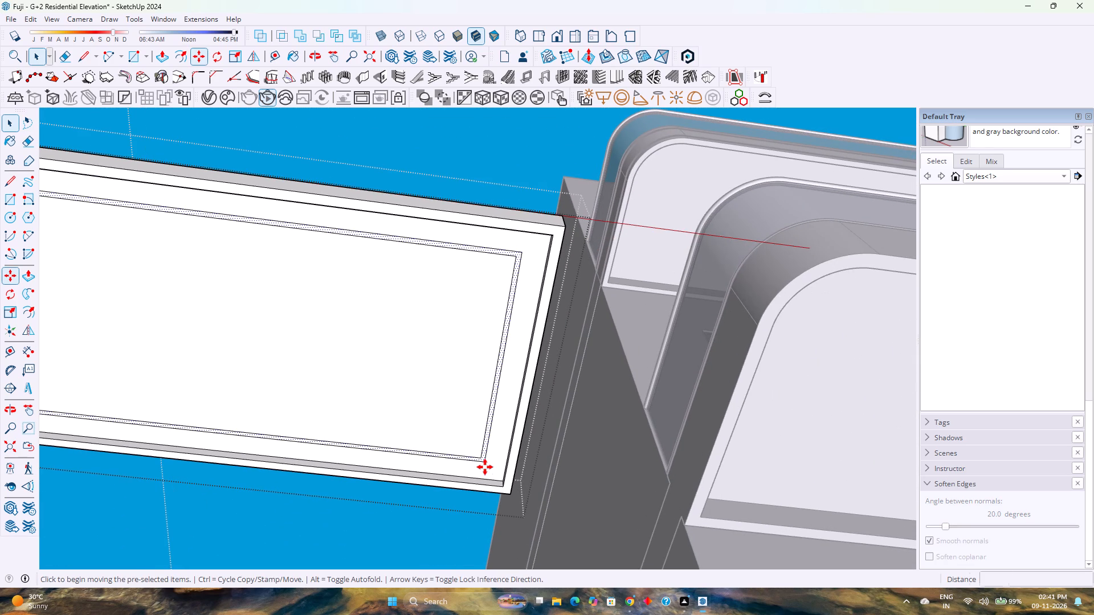
click(483, 462)
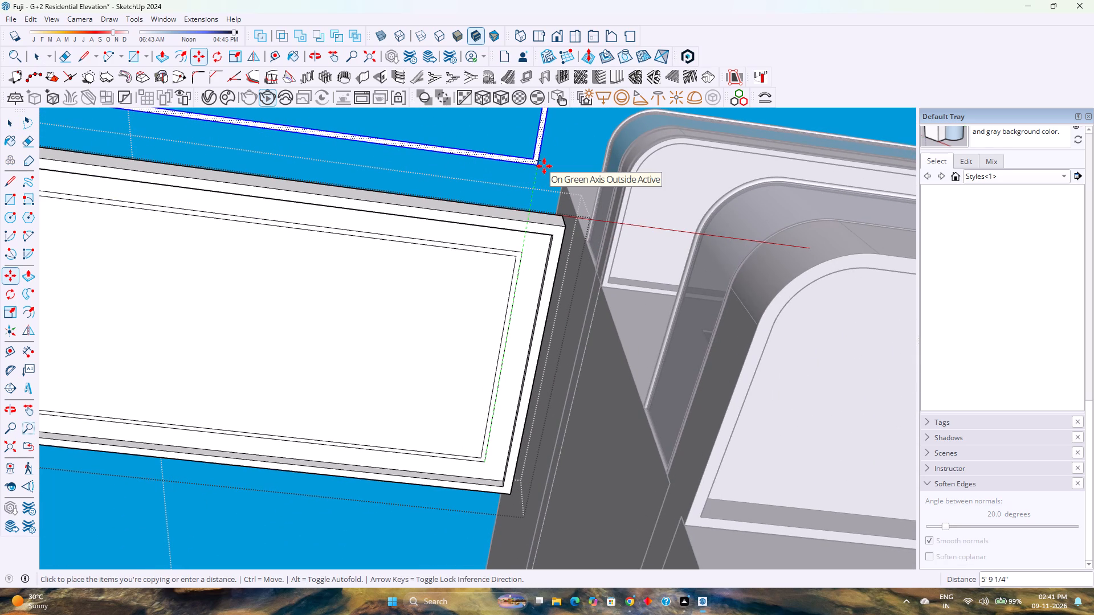
key(Left)
text(6')
key(Return)
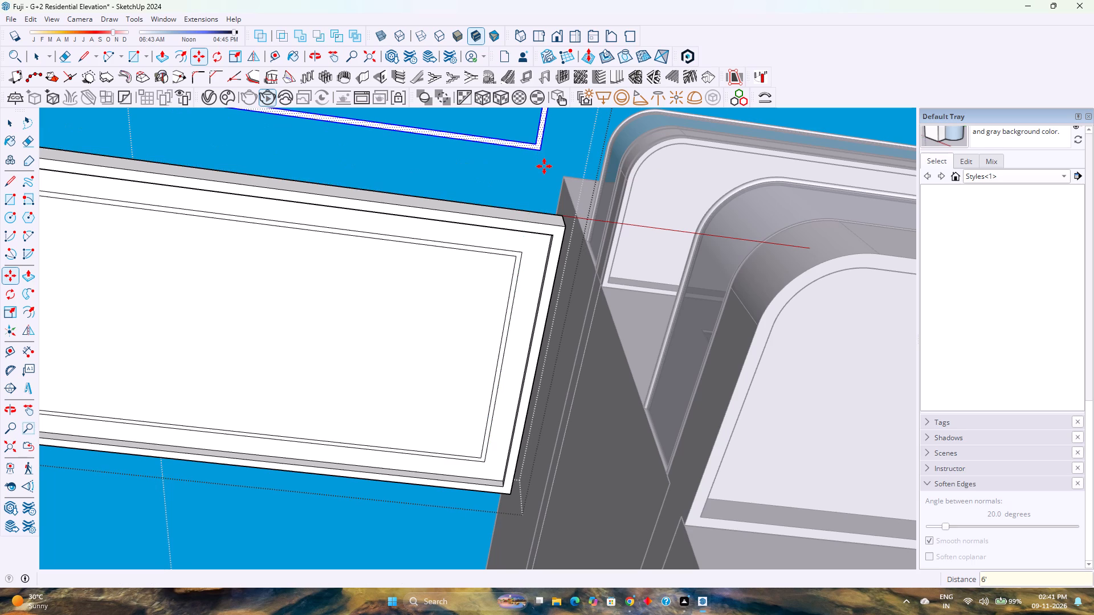
Make the copied strip face a group.
right_click(540, 144)
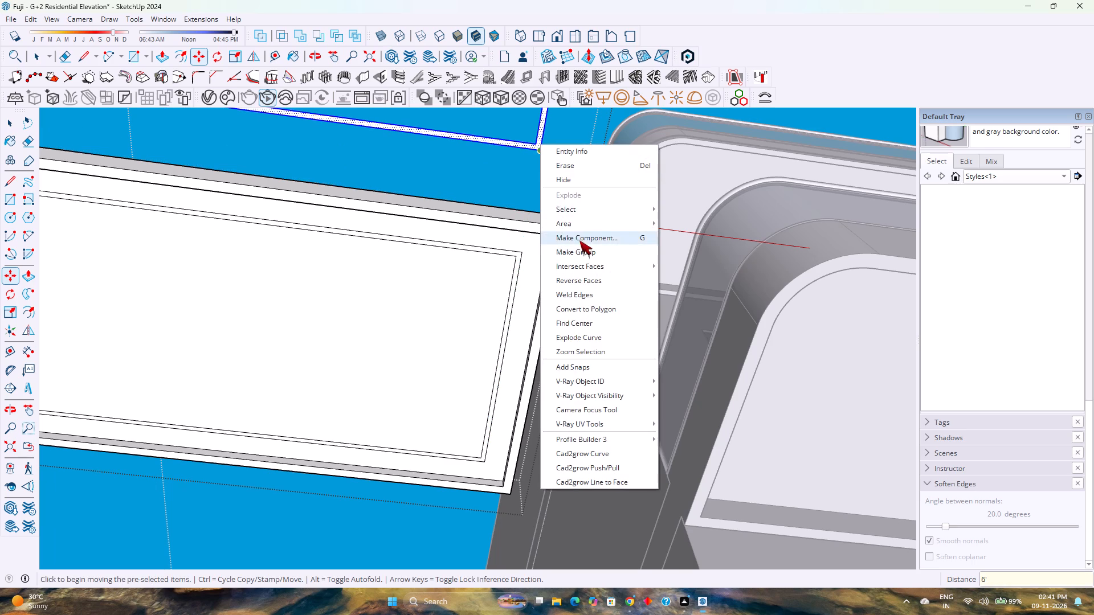
click(583, 247)
key(space)
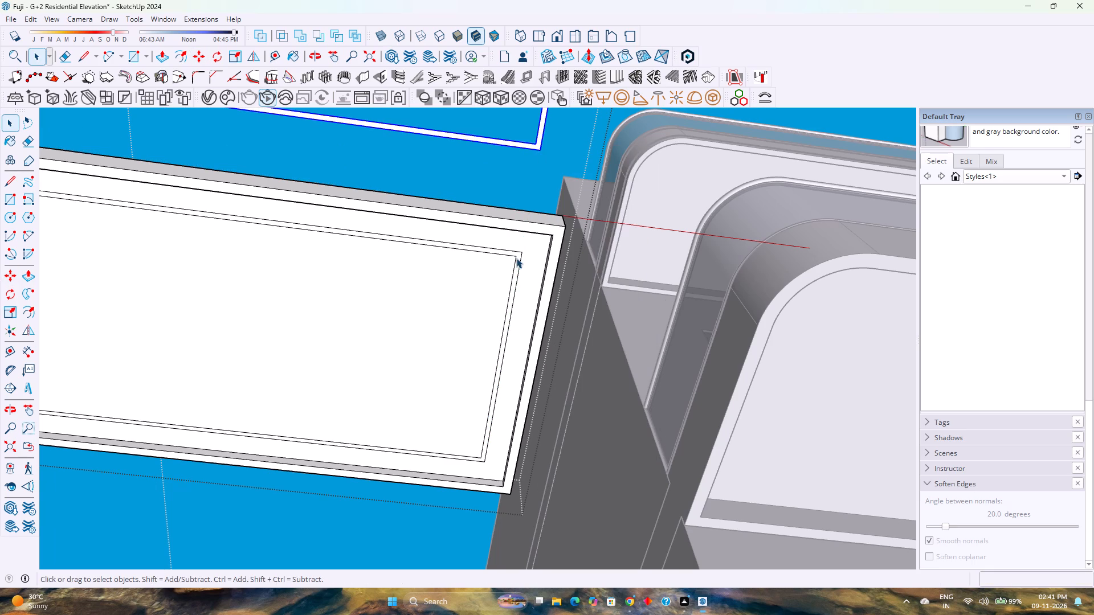
Push the original thin strip on the panel's recessed face in by 0.5" to form a groove.
scroll(520, 253, up, 7)
key(p)
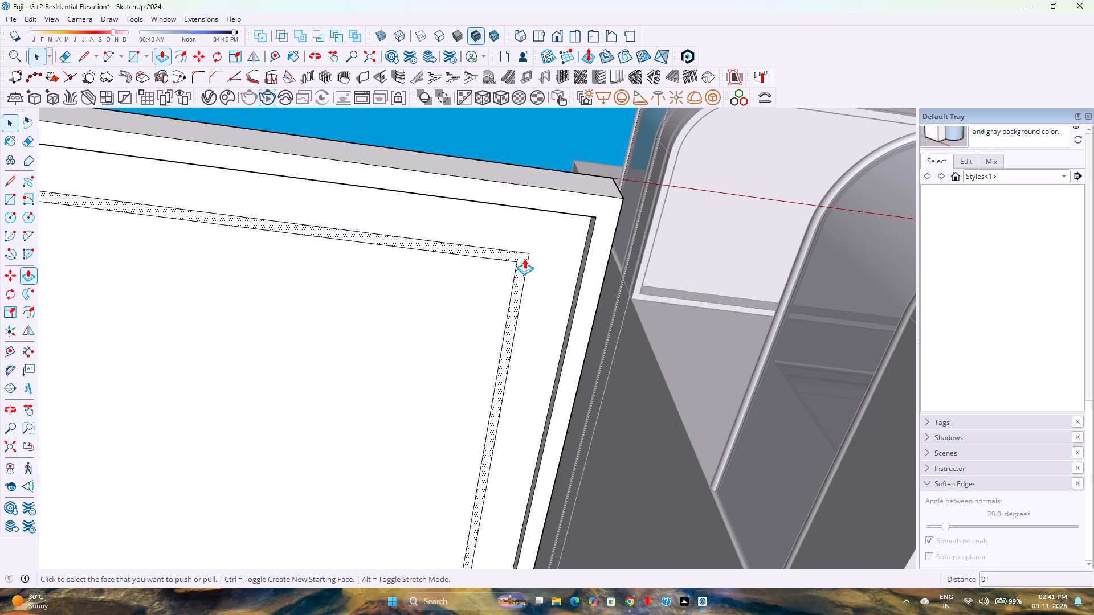
click(524, 259)
text(0.5)
key(Return)
scroll(473, 302, down, 8)
key(space)
Open the copied strip group and extrude its face 0.5" with Push/Pull.
middle_drag(474, 263, 456, 328)
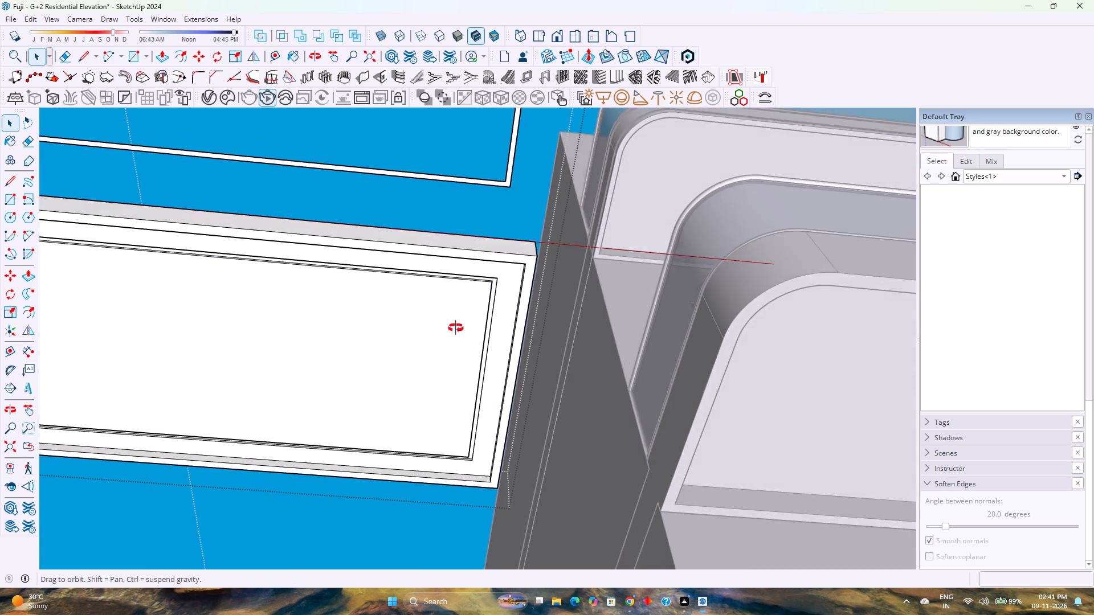
middle_drag(456, 328, 440, 408)
middle_click(440, 409)
scroll(493, 311, down, 2)
scroll(472, 242, down, 4)
middle_drag(560, 214, 483, 352)
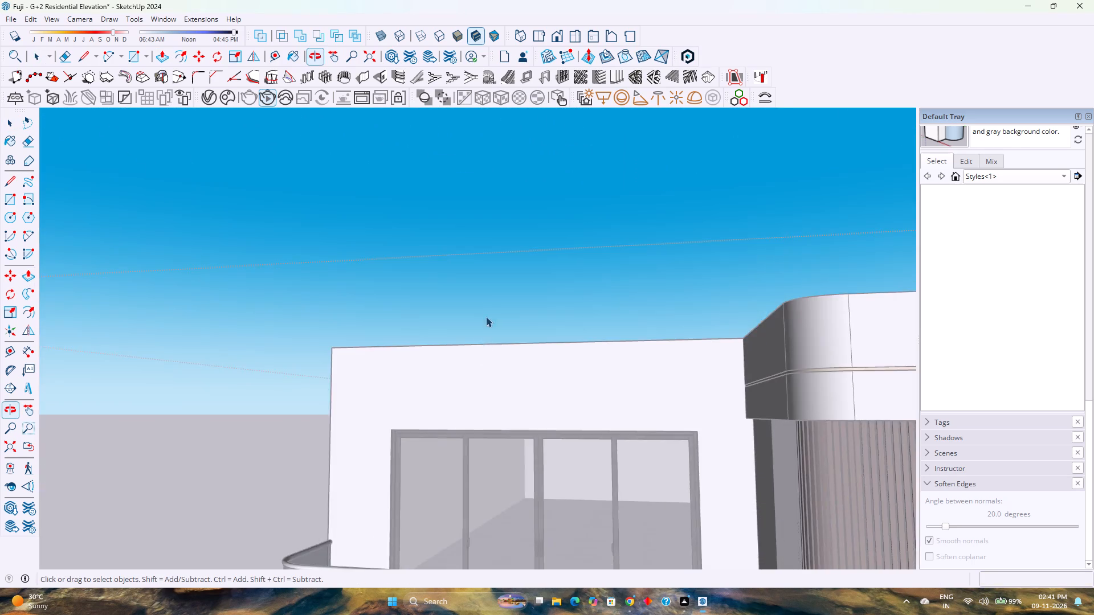
scroll(488, 304, down, 10)
scroll(434, 308, down, 9)
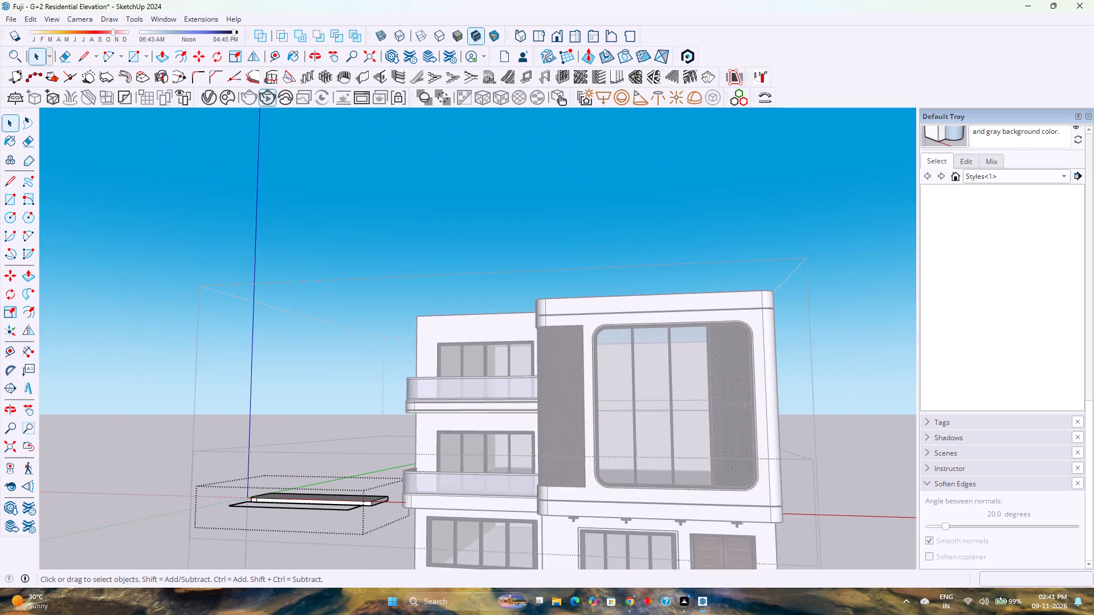
scroll(285, 558, up, 2)
scroll(357, 488, up, 15)
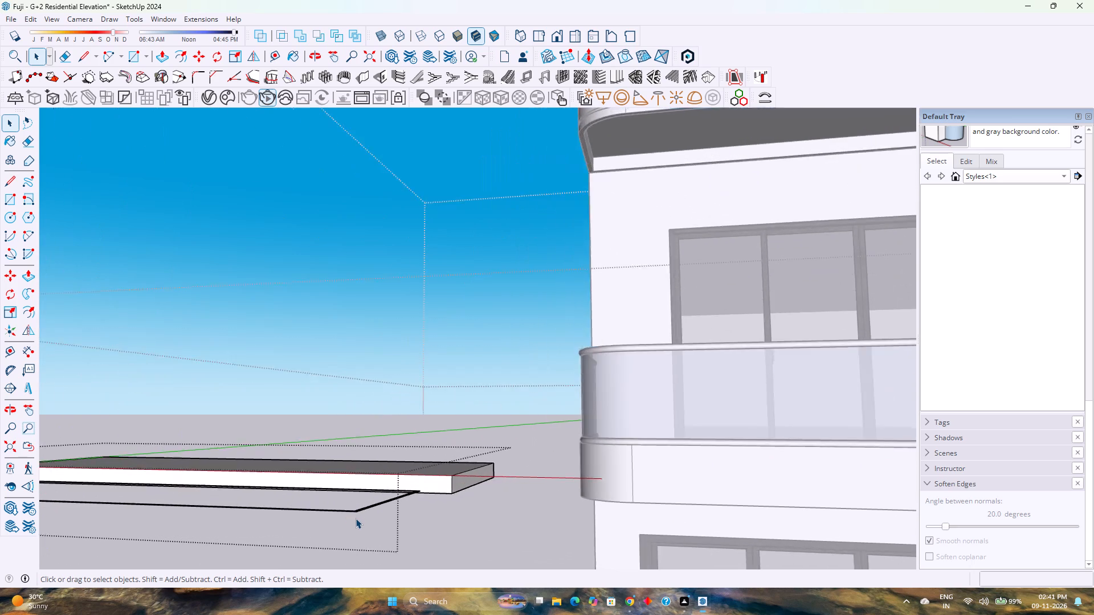
middle_drag(356, 518, 362, 555)
scroll(383, 520, down, 8)
shift+middle_drag(383, 508, 430, 300)
shift+middle_drag(431, 291, 432, 284)
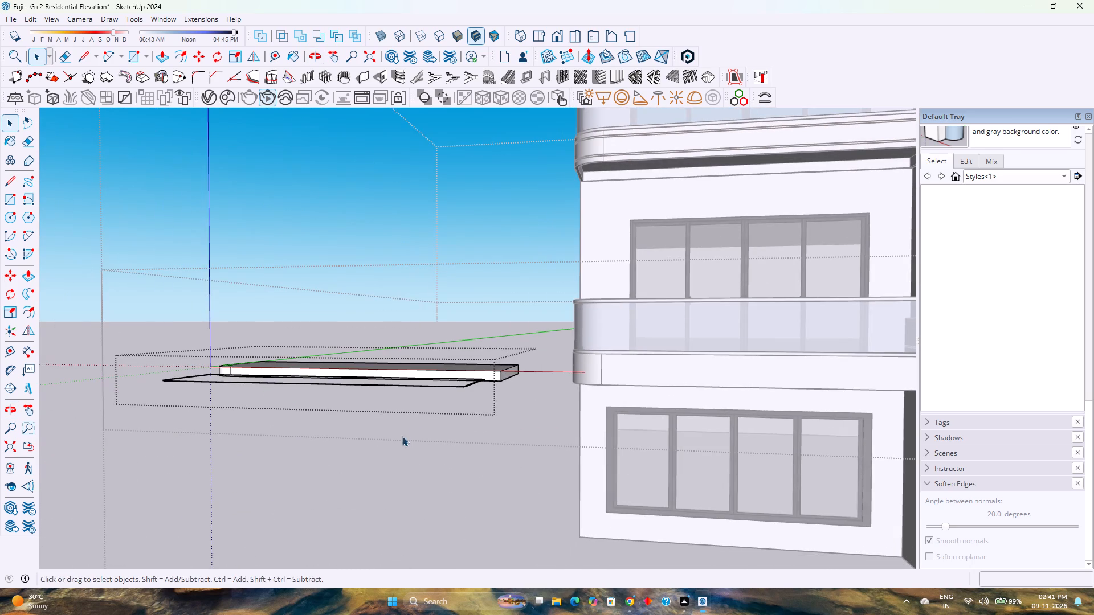
middle_drag(422, 424, 424, 436)
middle_click(424, 436)
scroll(459, 453, up, 15)
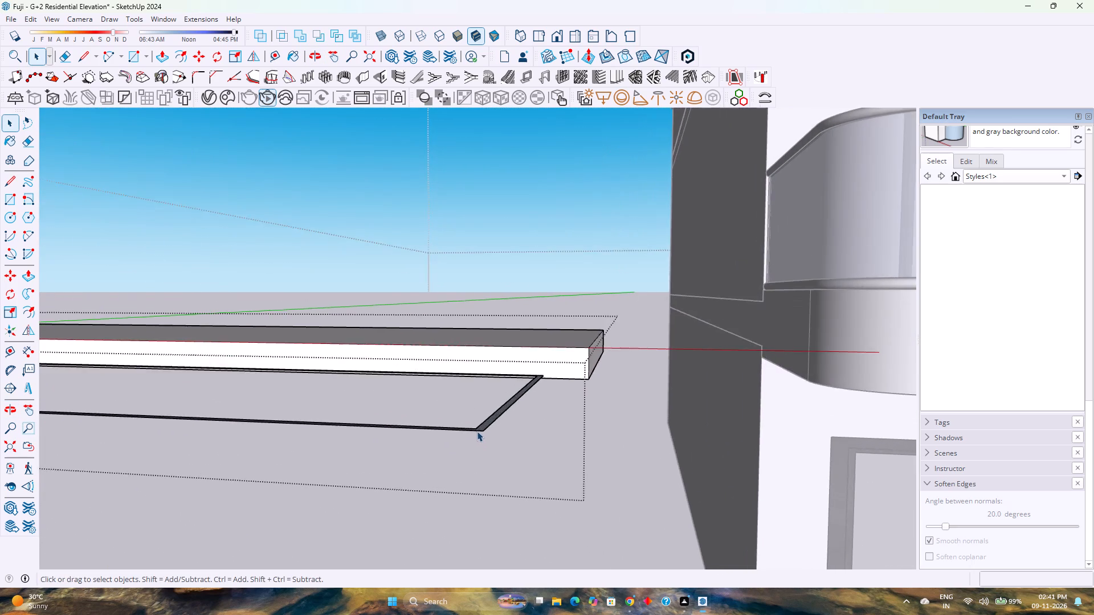
middle_drag(484, 439, 486, 466)
double_click(498, 482)
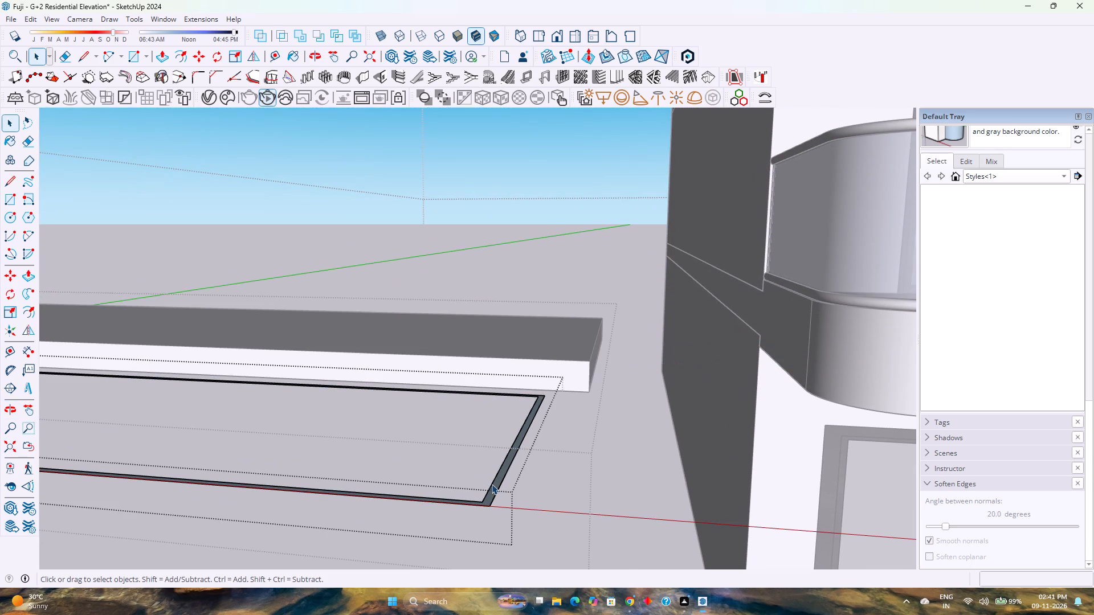
key(p)
click(492, 484)
text(0.)
key(5)
key(Return)
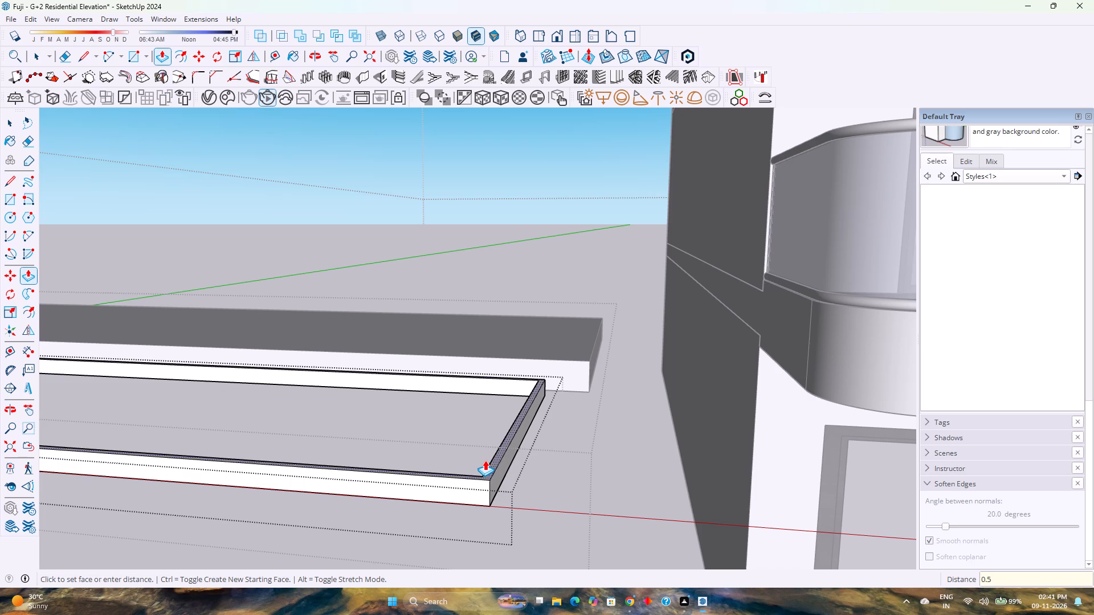
key(space)
scroll(512, 475, down, 3)
key(Escape)
Move the extruded strip group 6' back along the green axis into the panel's groove, aligned with its corner.
middle_drag(525, 511, 537, 418)
middle_drag(537, 418, 543, 404)
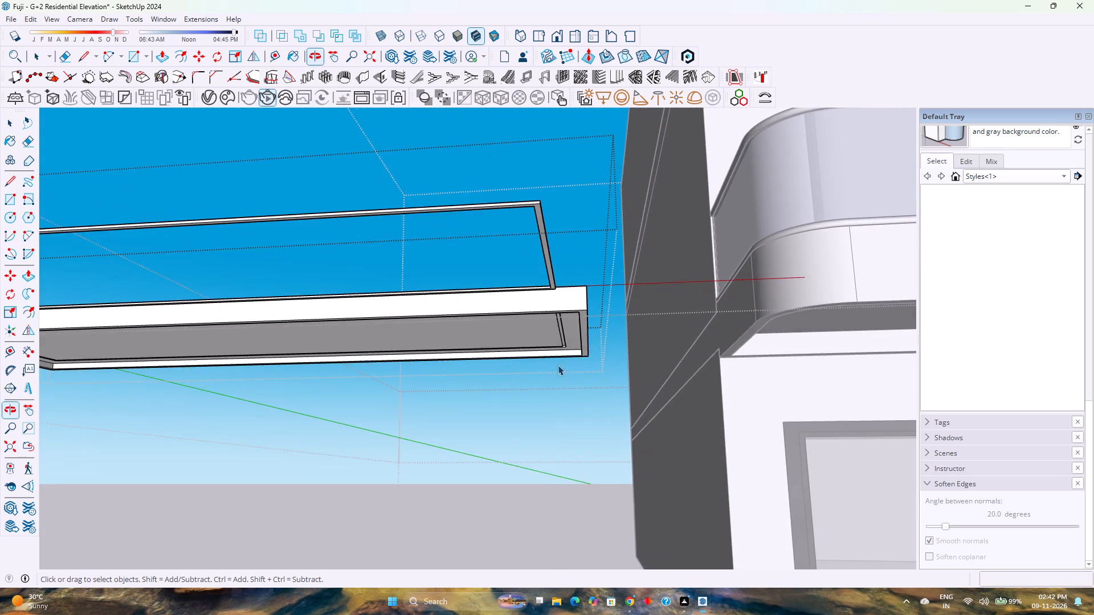
scroll(561, 352, up, 4)
click(546, 218)
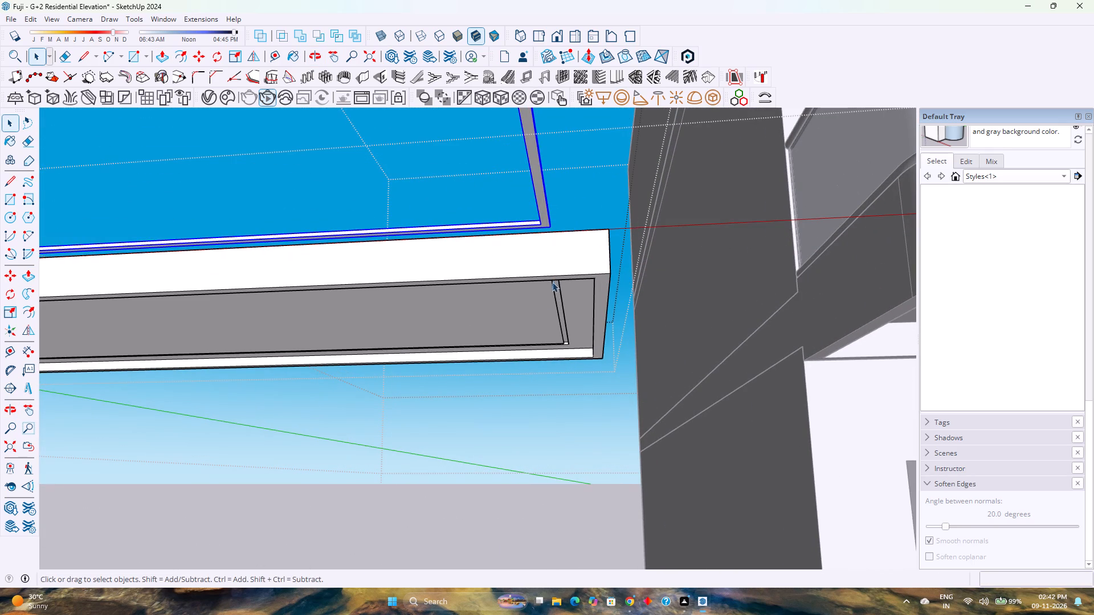
key(m)
middle_click(506, 342)
middle_drag(506, 342, 523, 275)
scroll(521, 293, down, 1)
shift+middle_drag(498, 323, 507, 398)
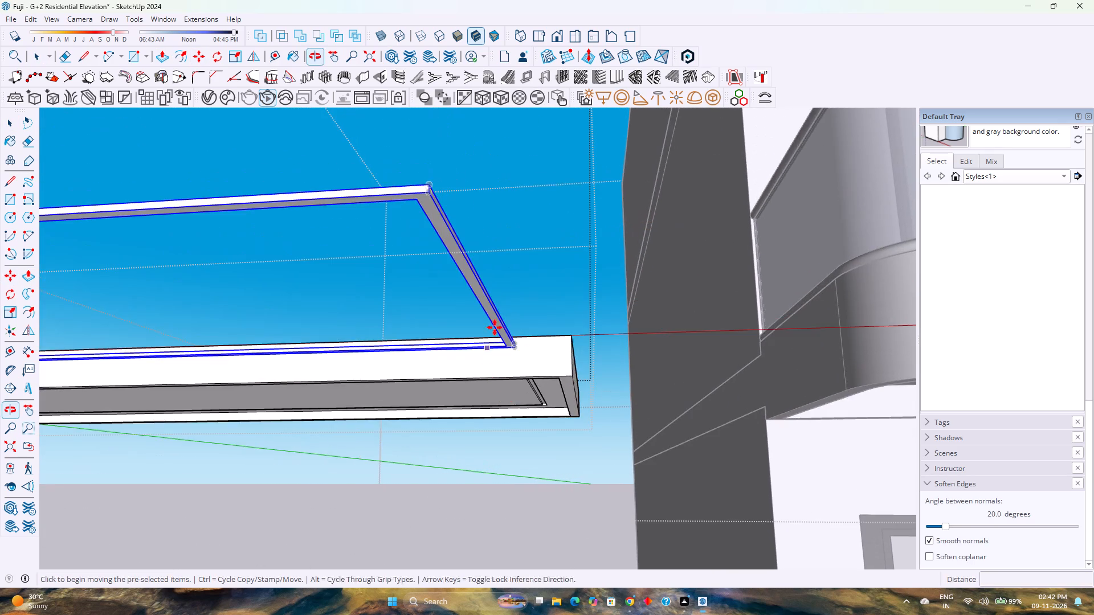
middle_drag(496, 323, 597, 202)
scroll(467, 409, up, 3)
scroll(464, 401, down, 3)
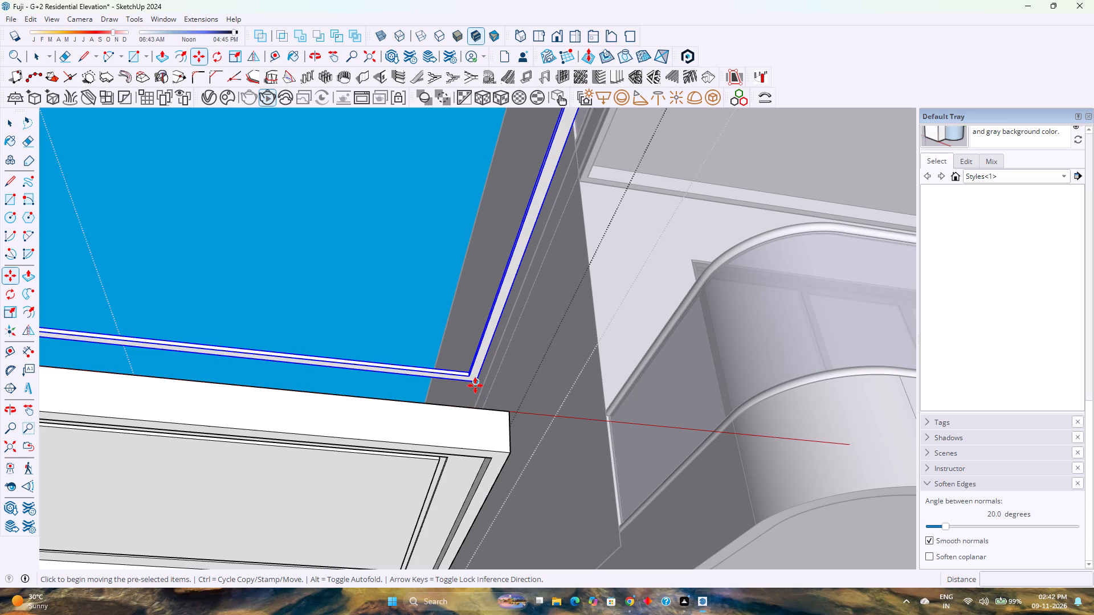
click(471, 374)
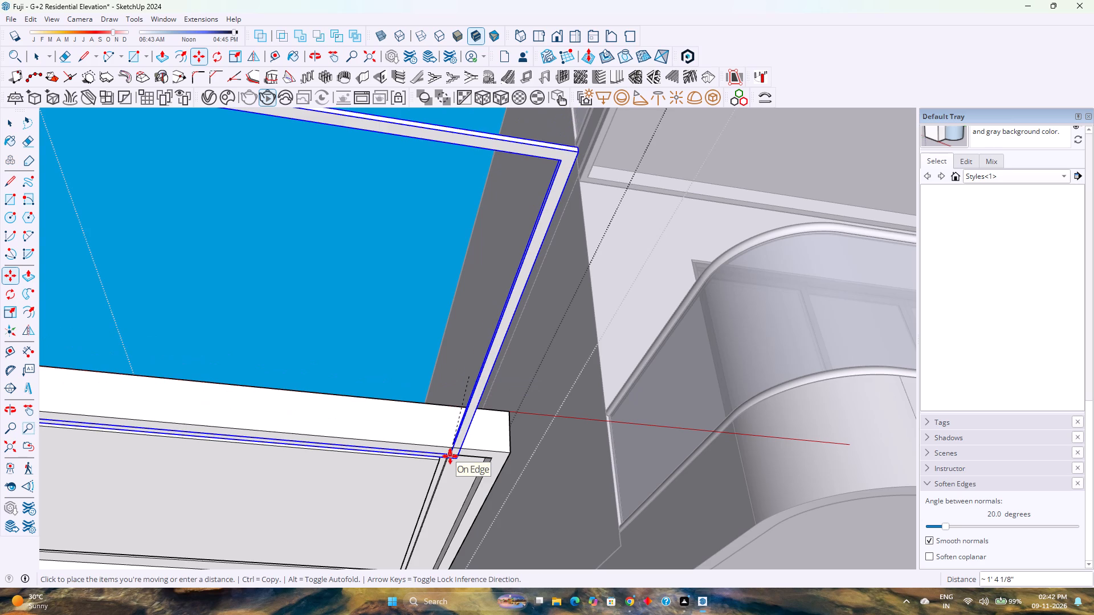
key(Left)
scroll(450, 454, down, 9)
scroll(415, 517, up, 3)
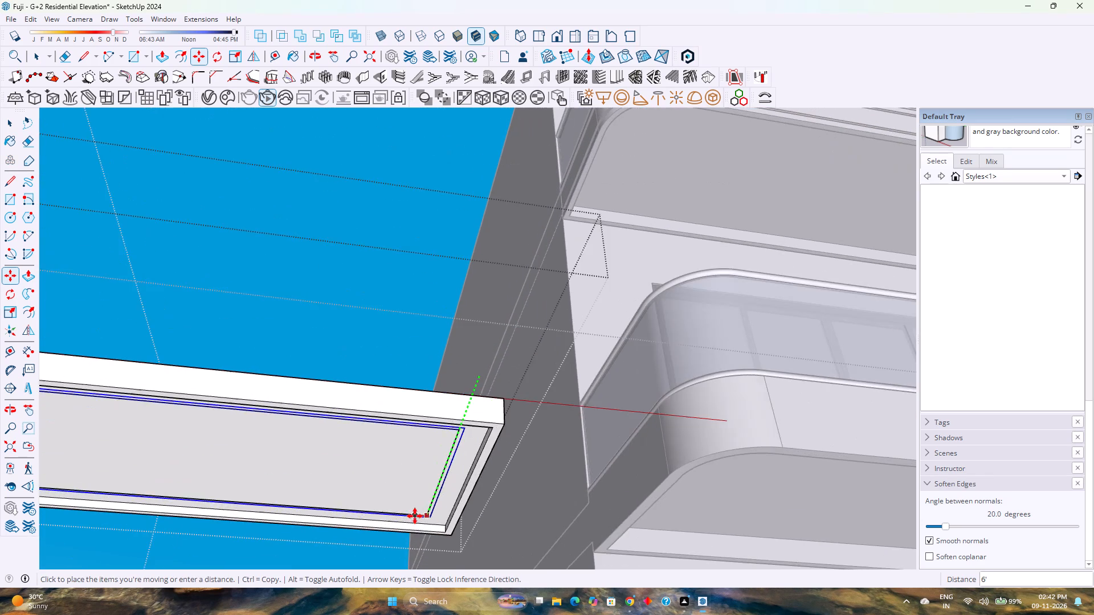
scroll(426, 514, up, 15)
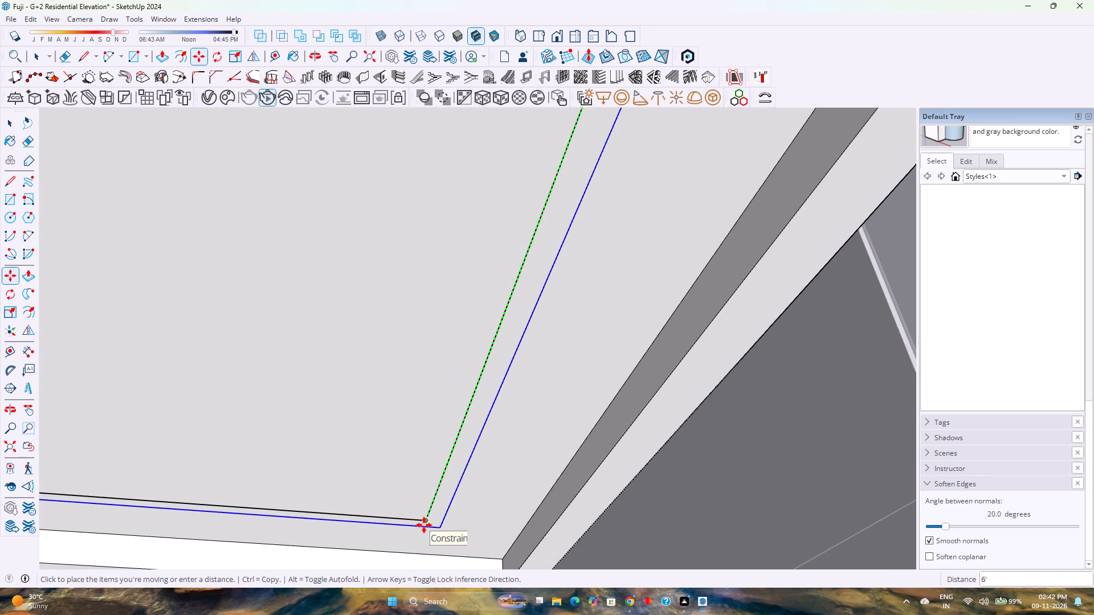
click(428, 518)
scroll(430, 458, down, 8)
key(space)
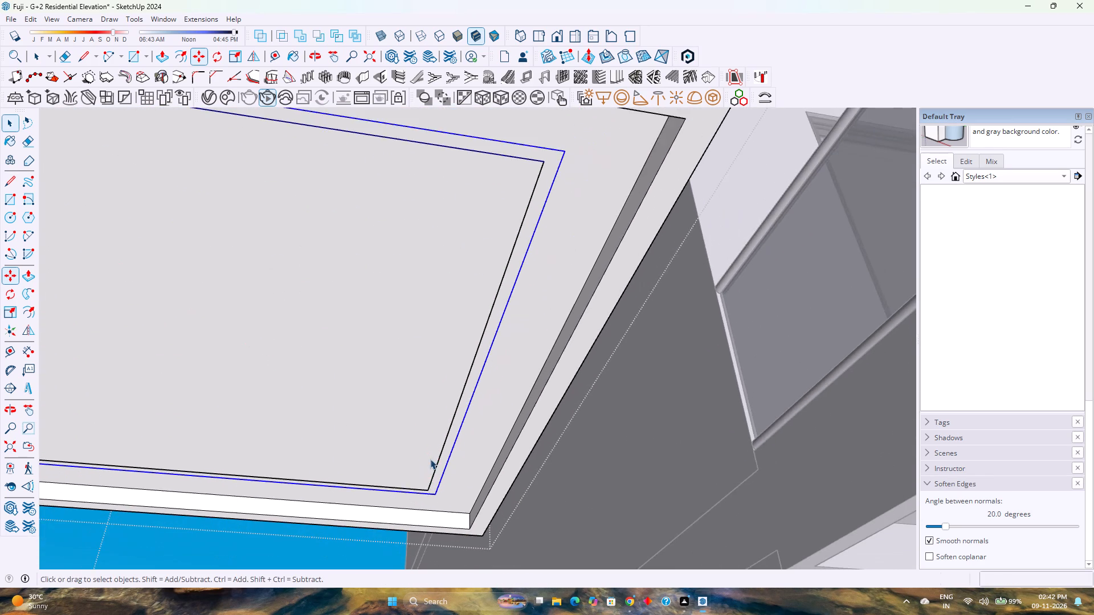
scroll(430, 458, down, 13)
scroll(295, 285, down, 4)
shift+middle_drag(296, 289, 443, 303)
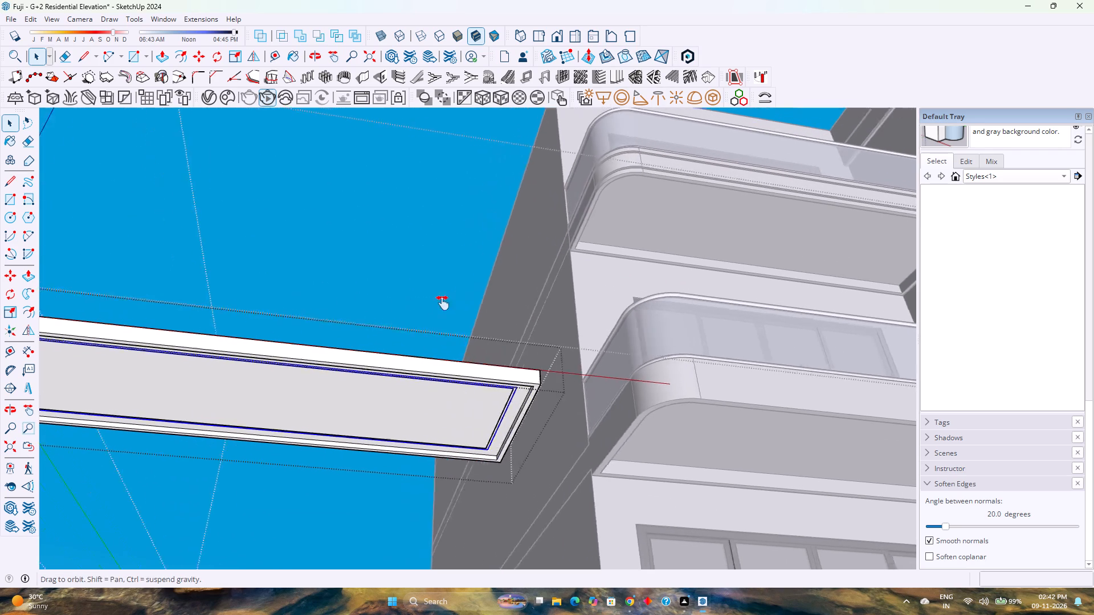
shift+middle_drag(443, 303, 510, 297)
scroll(510, 295, down, 3)
scroll(375, 318, down, 5)
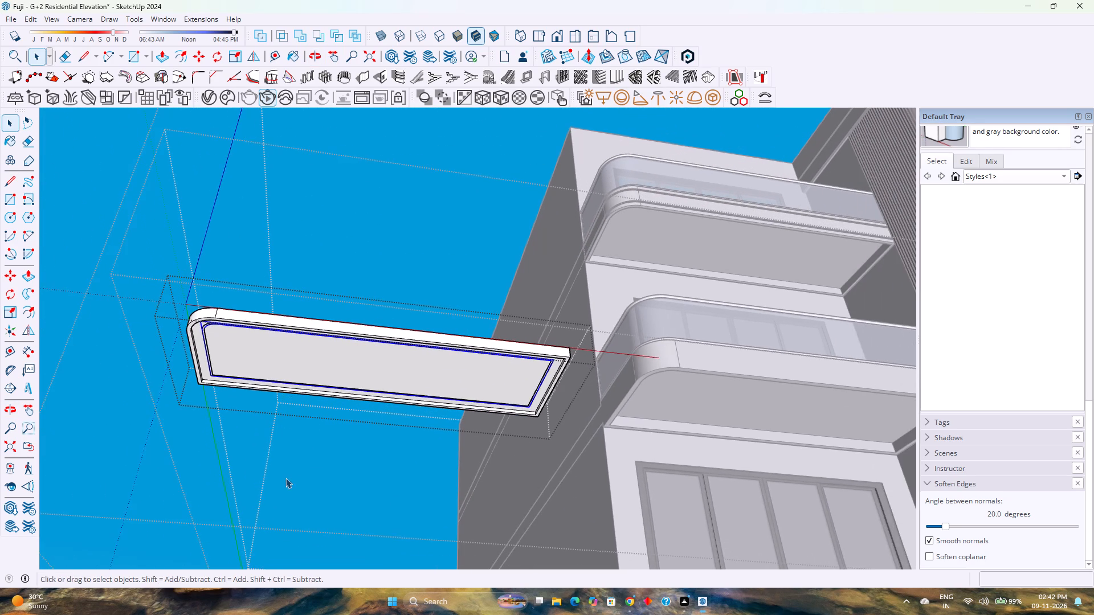
click(285, 478)
Examine the panel's underside and the inlaid strip from several angles.
scroll(273, 371, up, 4)
middle_drag(270, 360, 296, 331)
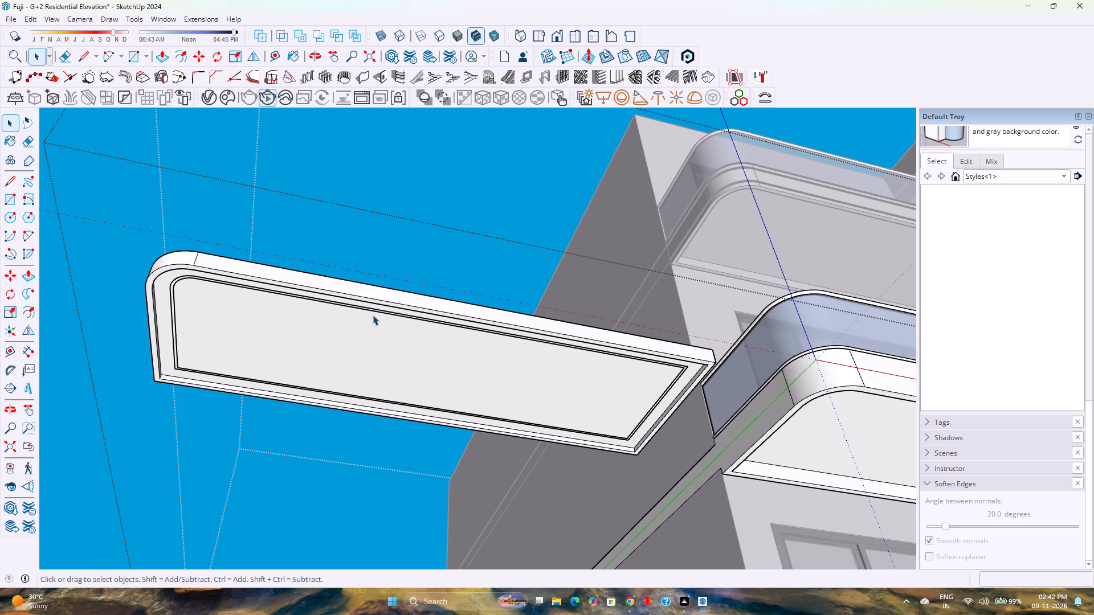
scroll(320, 326, up, 3)
middle_click(320, 326)
middle_drag(323, 321, 349, 280)
middle_click(356, 272)
scroll(357, 272, down, 2)
middle_drag(312, 349, 507, 264)
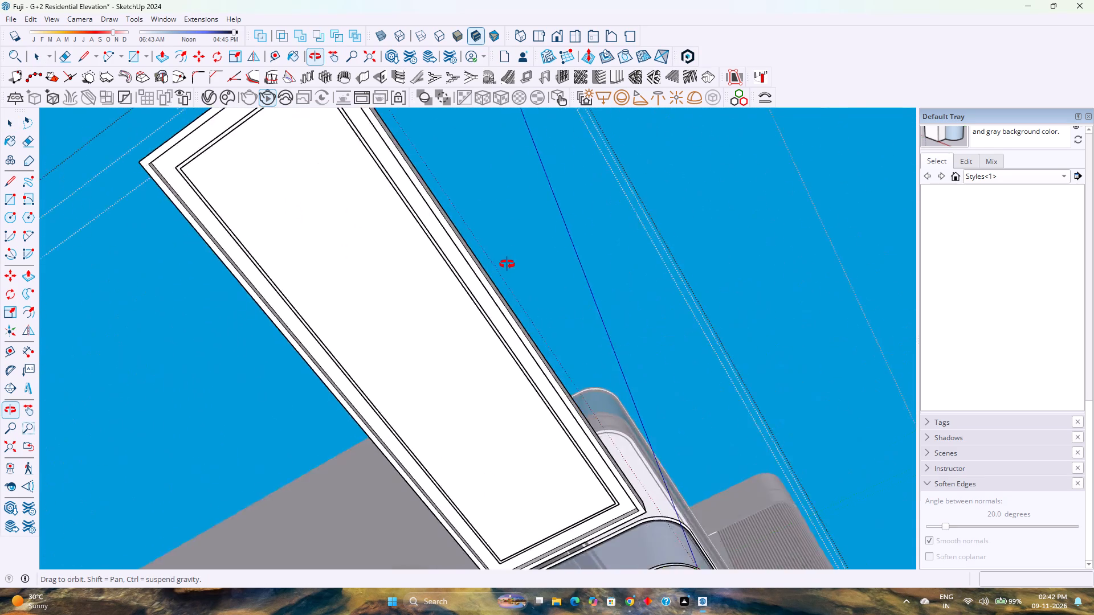
middle_drag(507, 264, 226, 284)
middle_click(226, 284)
scroll(332, 291, down, 2)
middle_drag(375, 367, 373, 356)
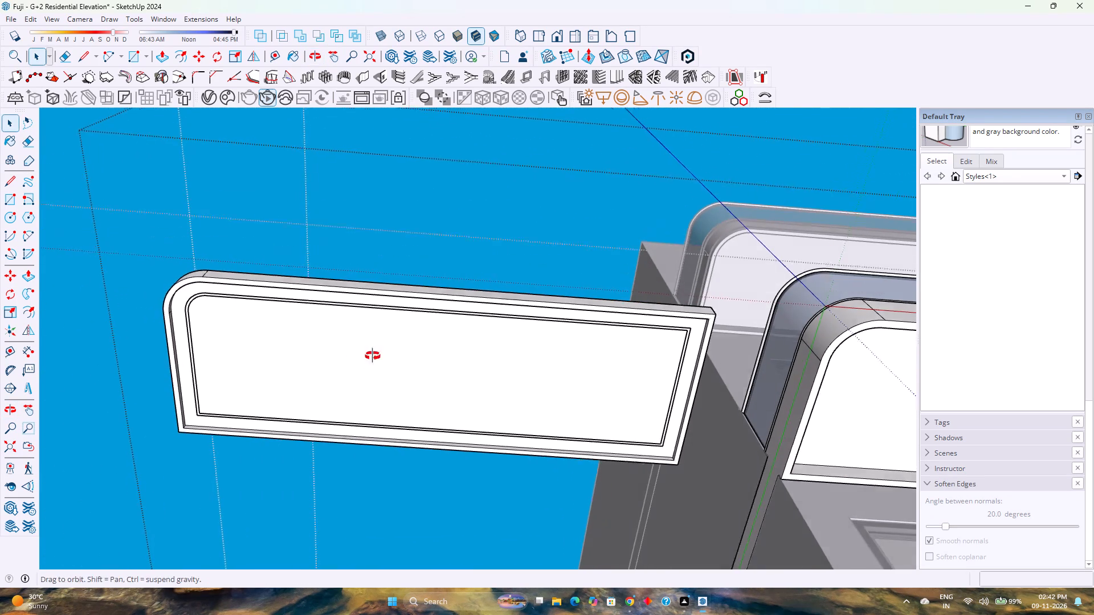
middle_drag(373, 356, 349, 292)
middle_click(349, 292)
Inside the panel group, place a guide line 3' in from the recess's short edge at the rounded-corner end.
double_click(326, 386)
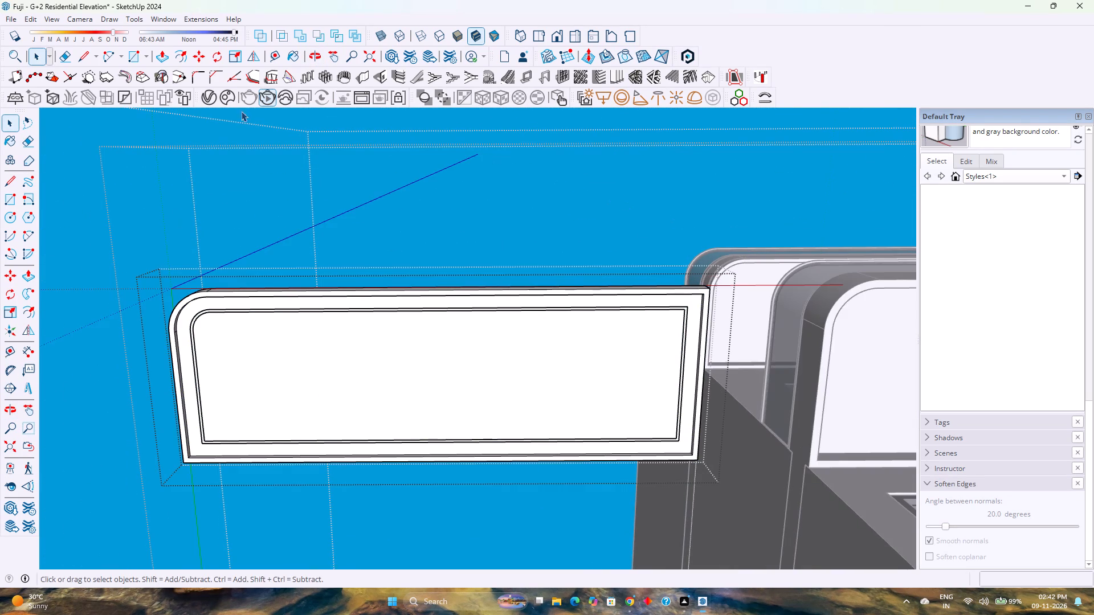
click(272, 63)
scroll(187, 386, up, 4)
click(183, 383)
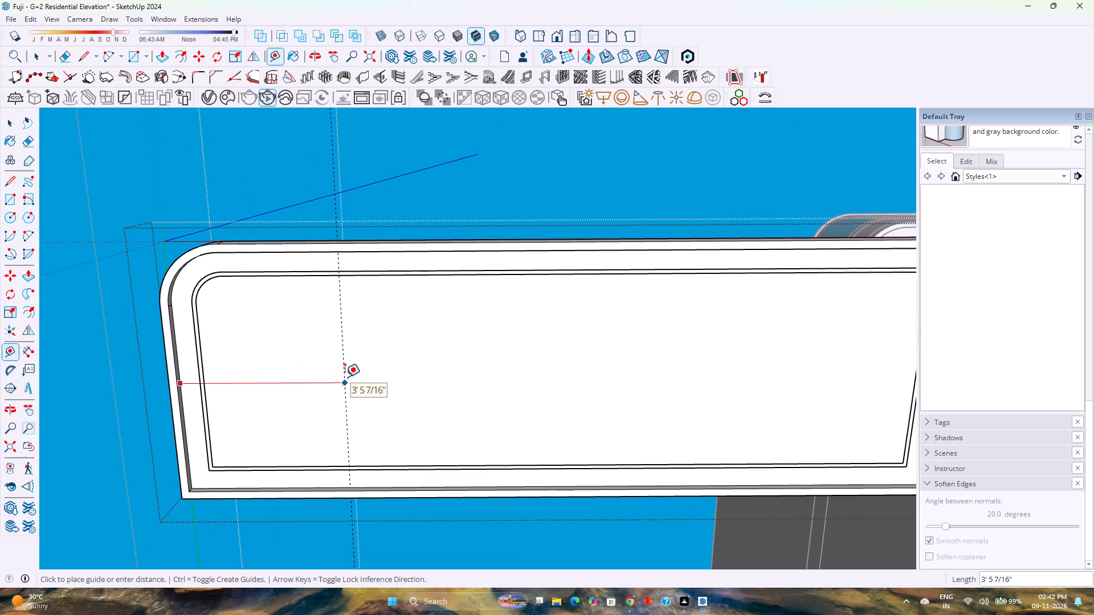
text(3')
key(Return)
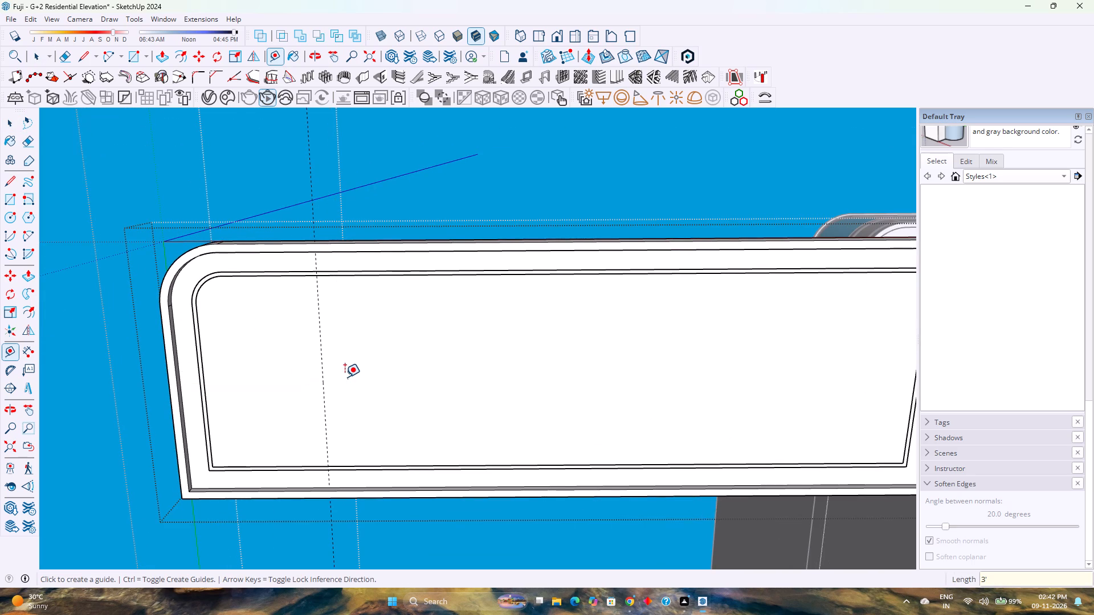
scroll(344, 384, down, 3)
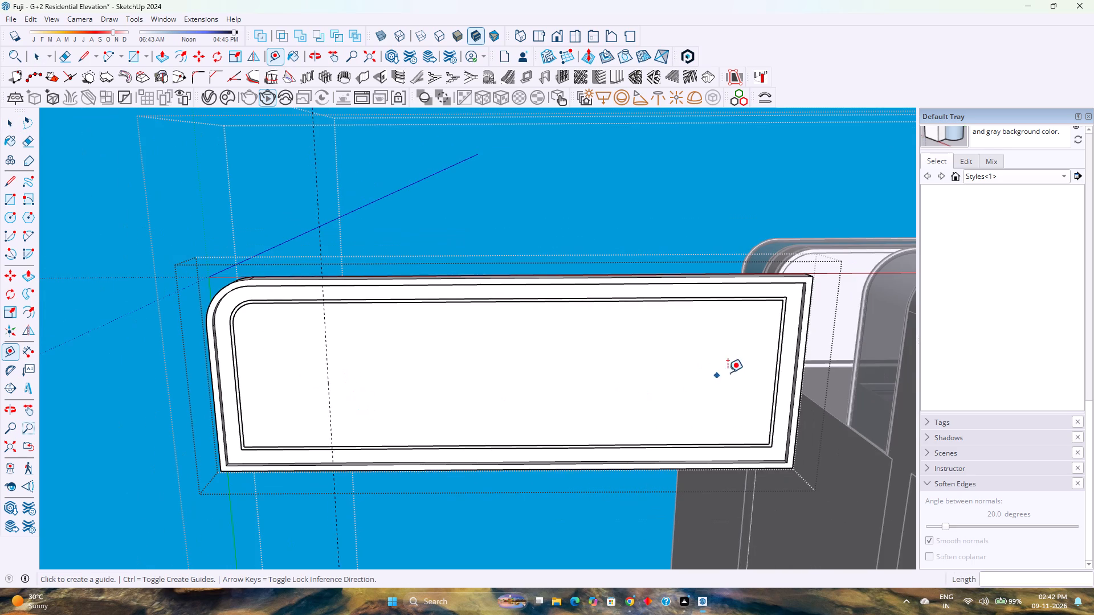
Place a guide line 3' in from the recess's short edge at the square-cornered end.
scroll(782, 371, up, 3)
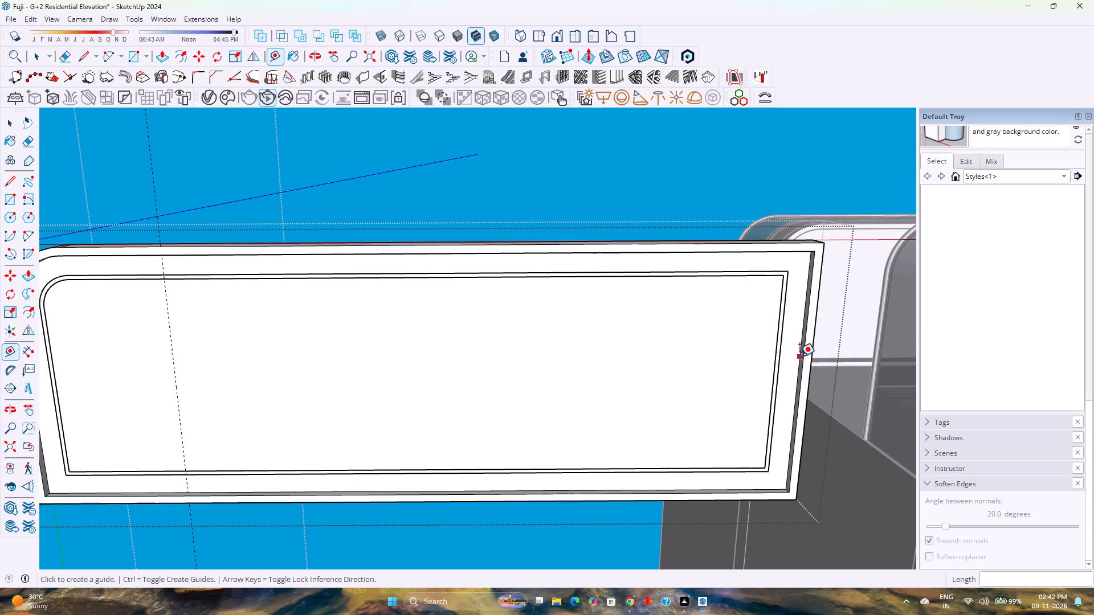
click(799, 356)
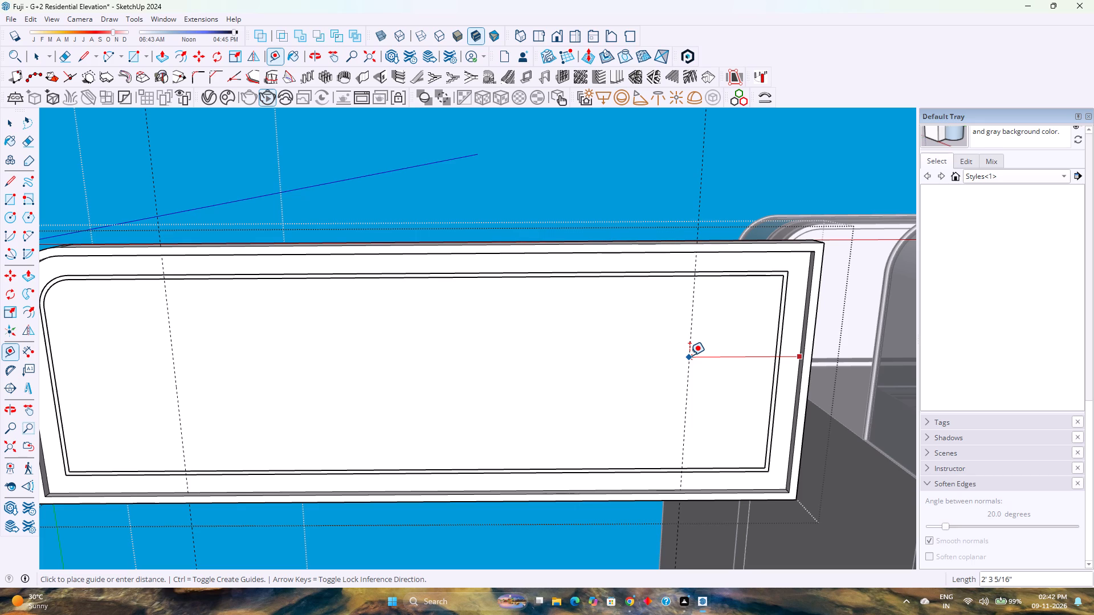
text(3')
key(Return)
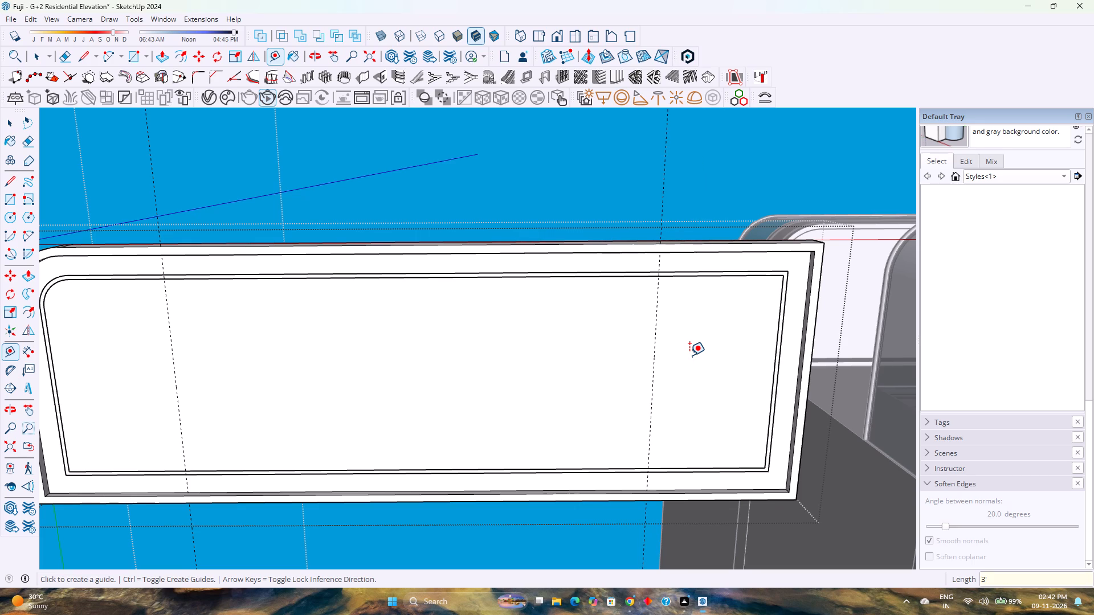
Place a lengthwise guide line 2' 7" from the recess's long edge, through the midpoint of its short edge.
click(386, 489)
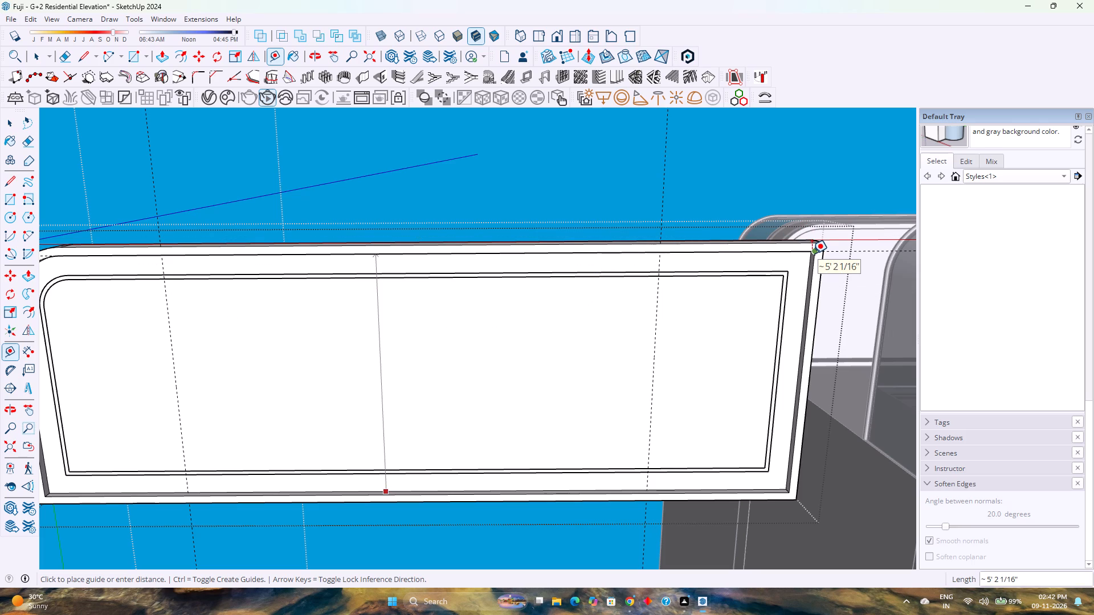
middle_drag(638, 369, 655, 322)
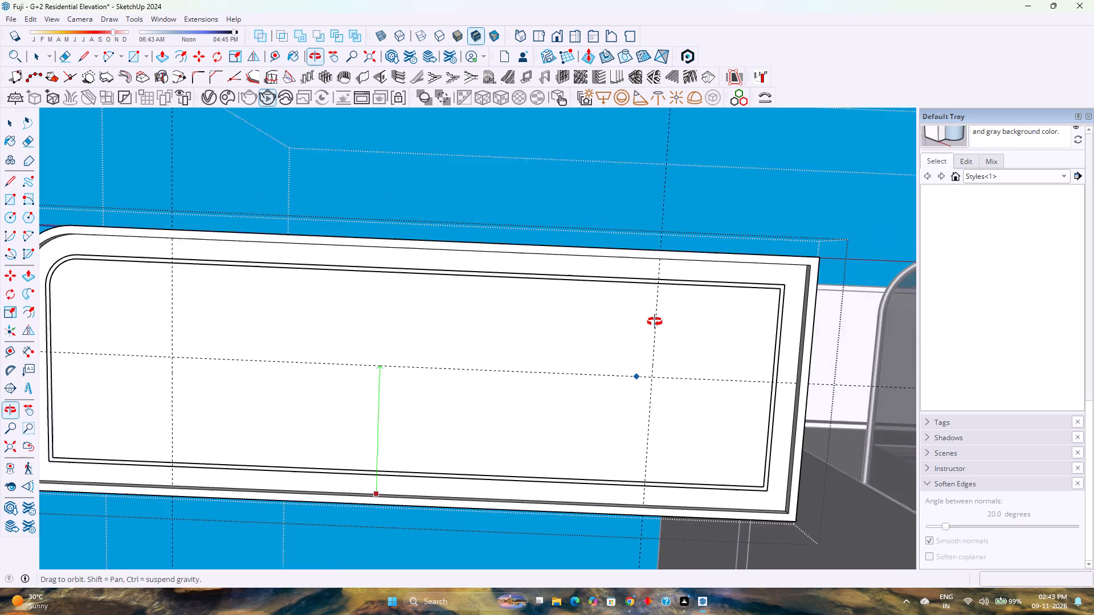
middle_drag(655, 322, 654, 322)
middle_click(654, 322)
scroll(658, 317, down, 3)
middle_drag(250, 334, 290, 302)
middle_click(291, 302)
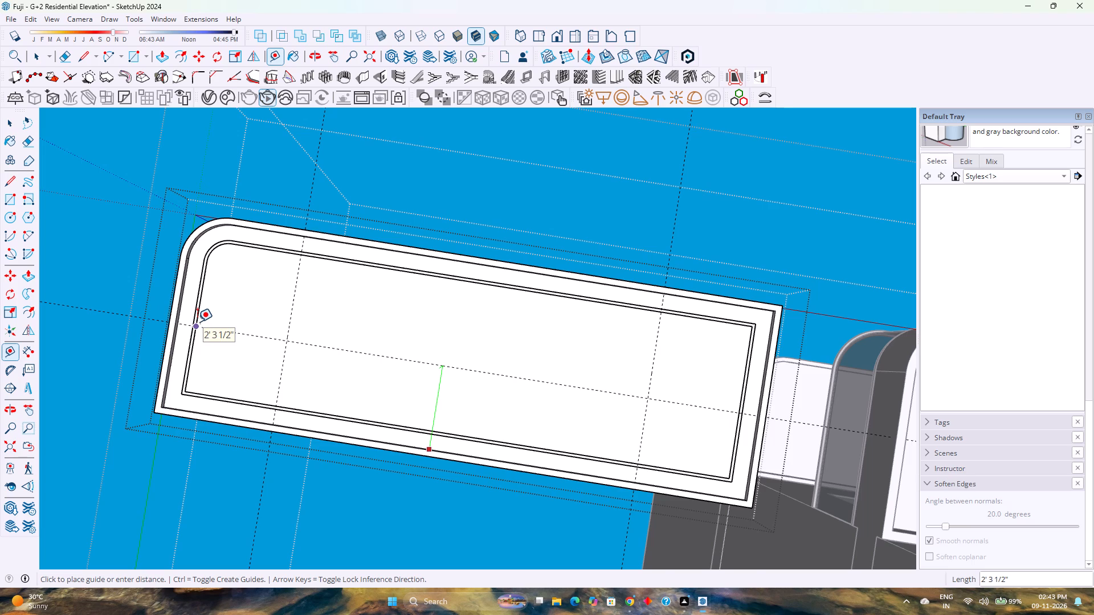
scroll(197, 322, up, 3)
scroll(197, 322, down, 2)
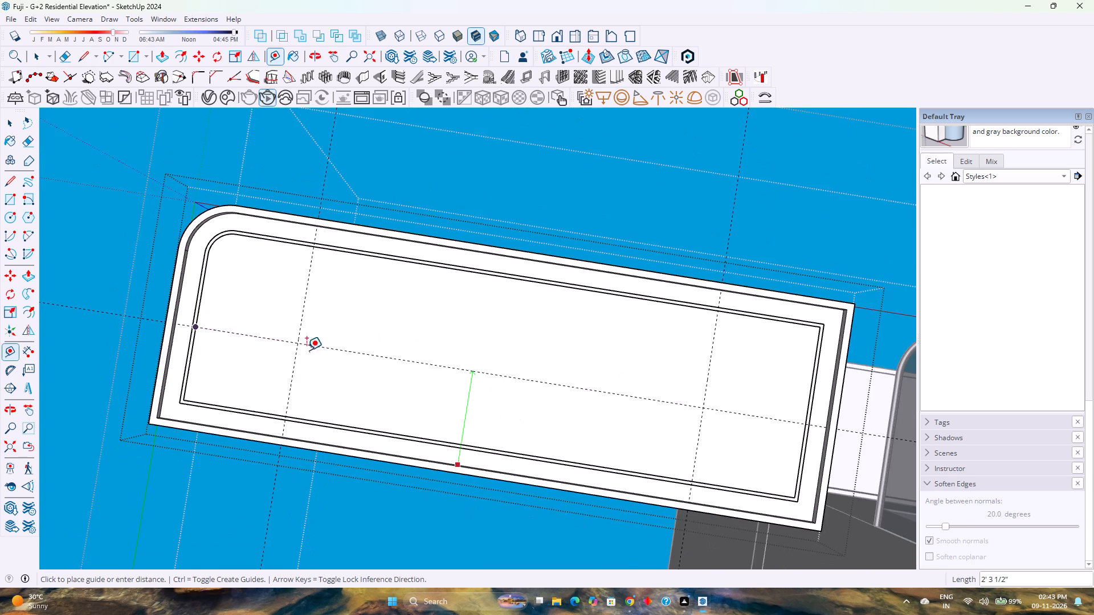
click(804, 412)
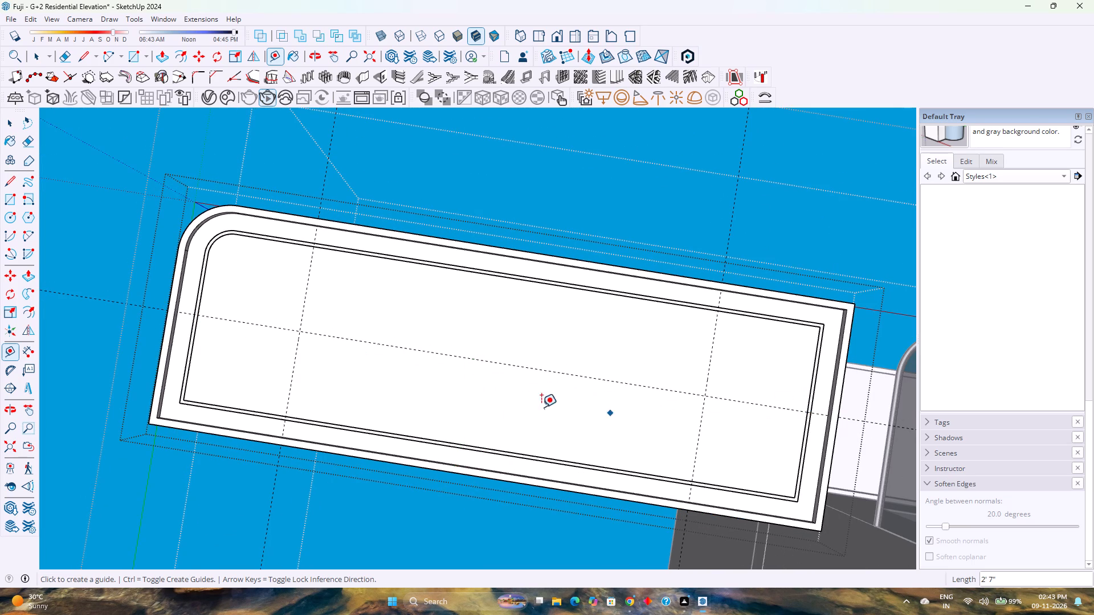
Draw a 3" radius circle at the guide intersection near the rounded-corner end and select its edge.
middle_drag(377, 358, 409, 418)
middle_click(409, 418)
scroll(362, 369, down, 1)
scroll(316, 253, down, 1)
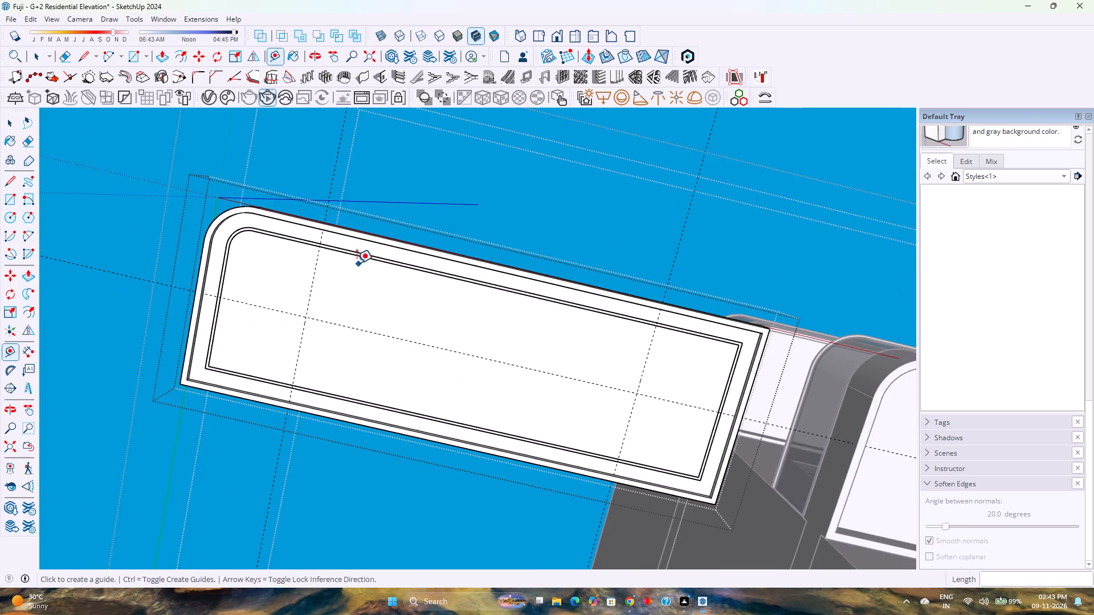
middle_drag(330, 260, 255, 268)
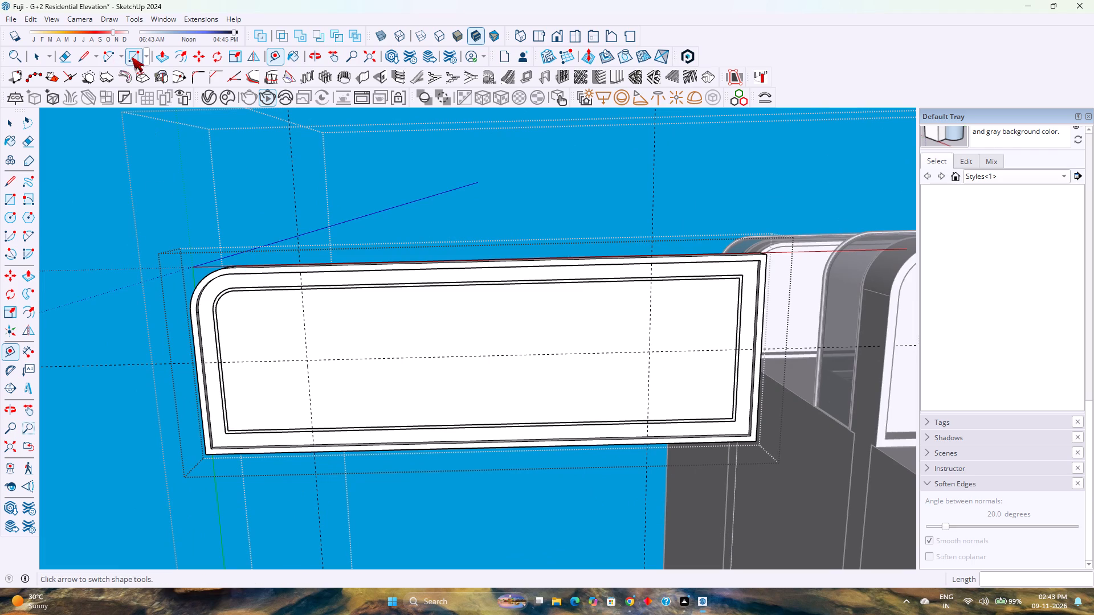
key(c)
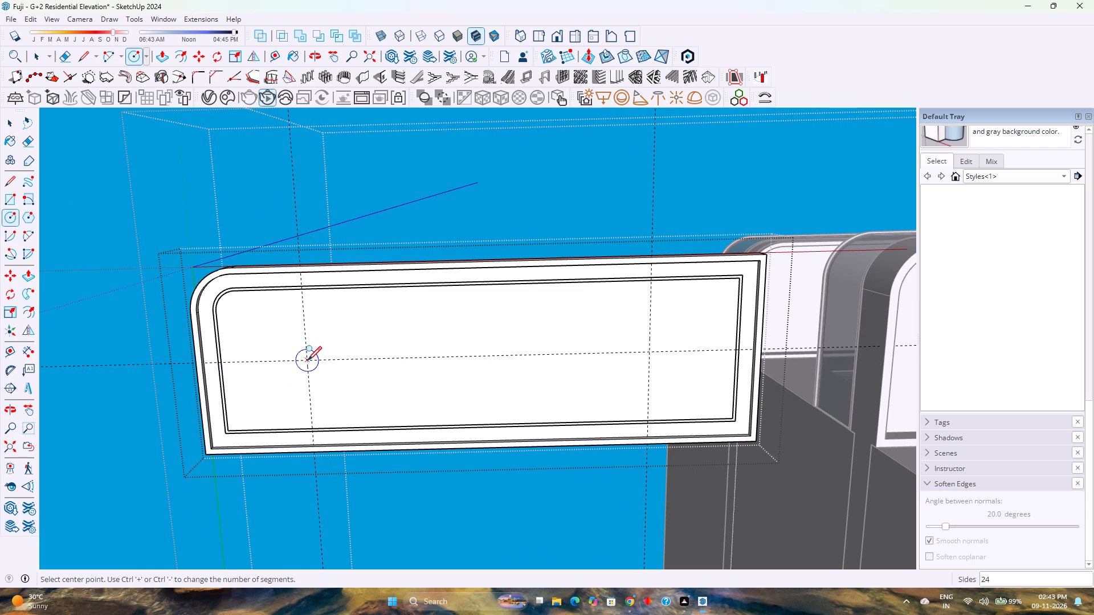
click(308, 359)
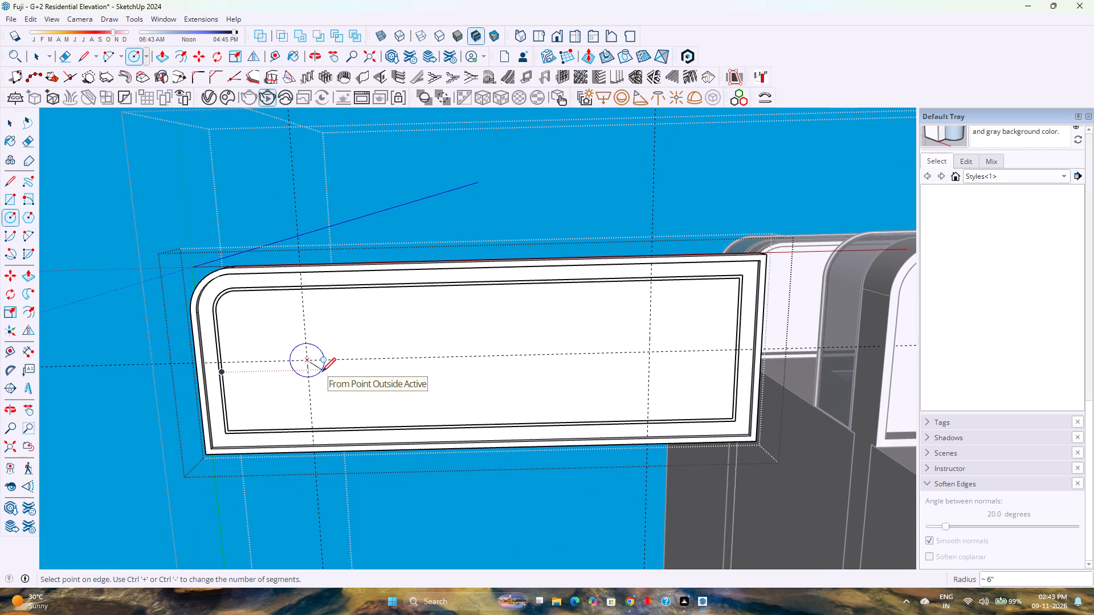
key(3)
key(Return)
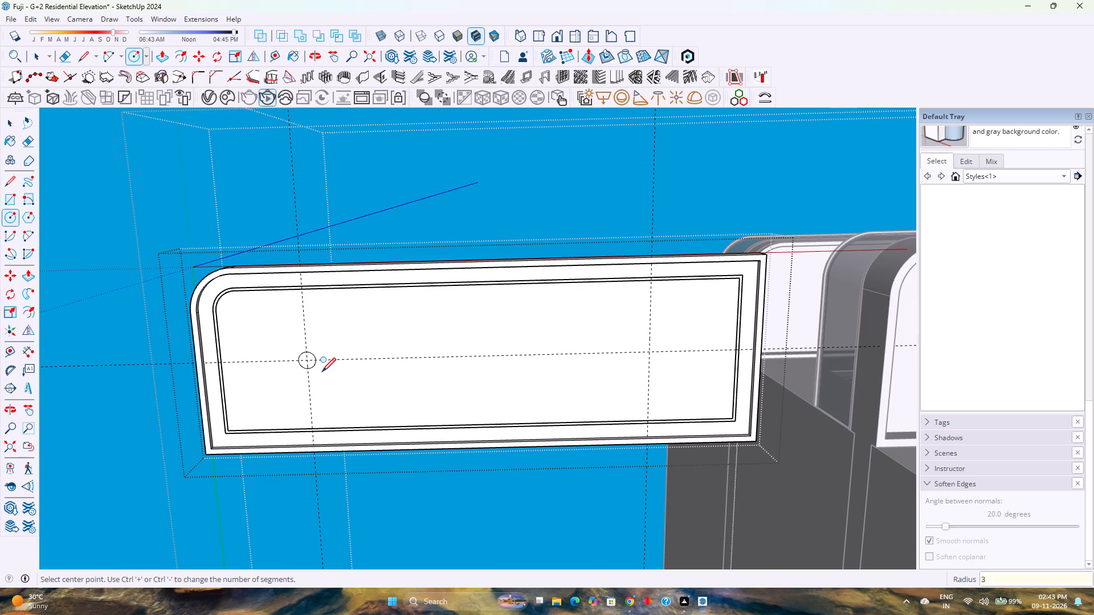
scroll(322, 371, up, 6)
key(space)
click(309, 356)
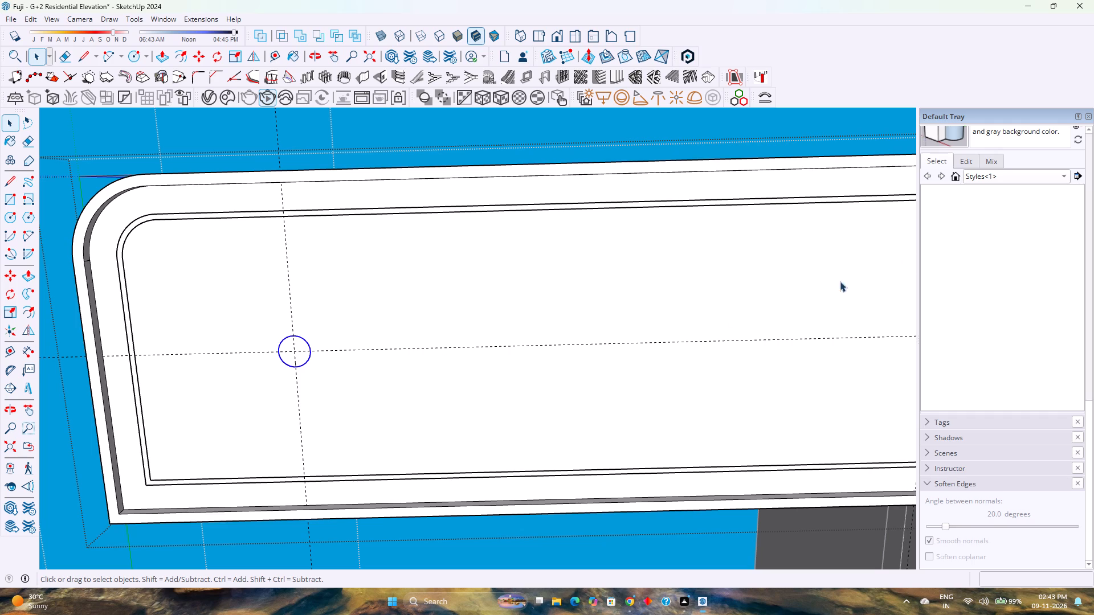
Apply the 3D Printing Style from the Default Styles collection to the model.
scroll(989, 230, up, 9)
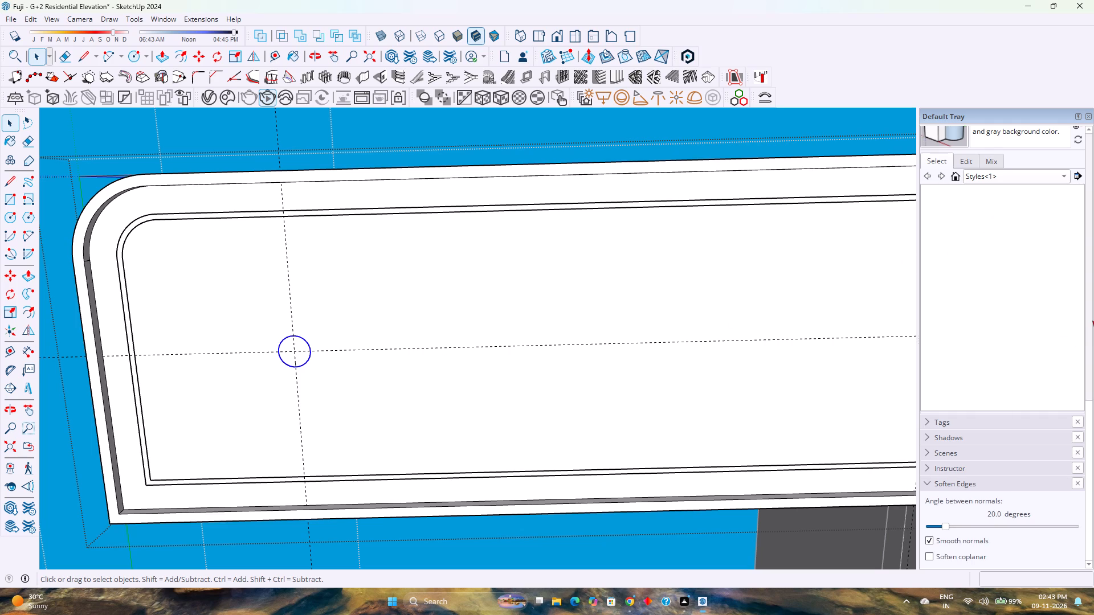
drag(1092, 320, 1084, 244)
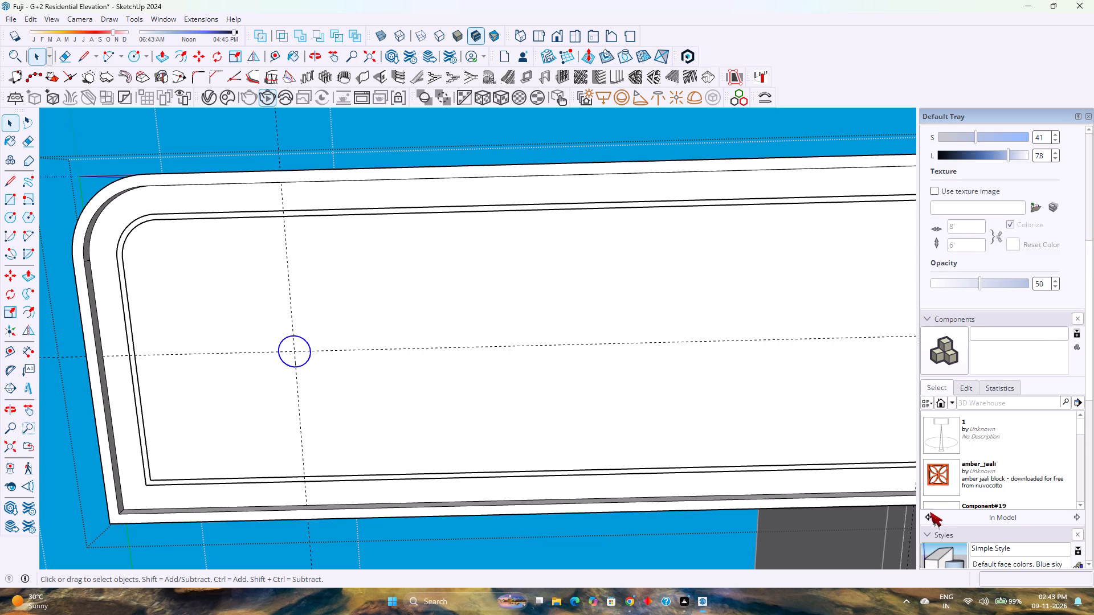
scroll(940, 515, down, 5)
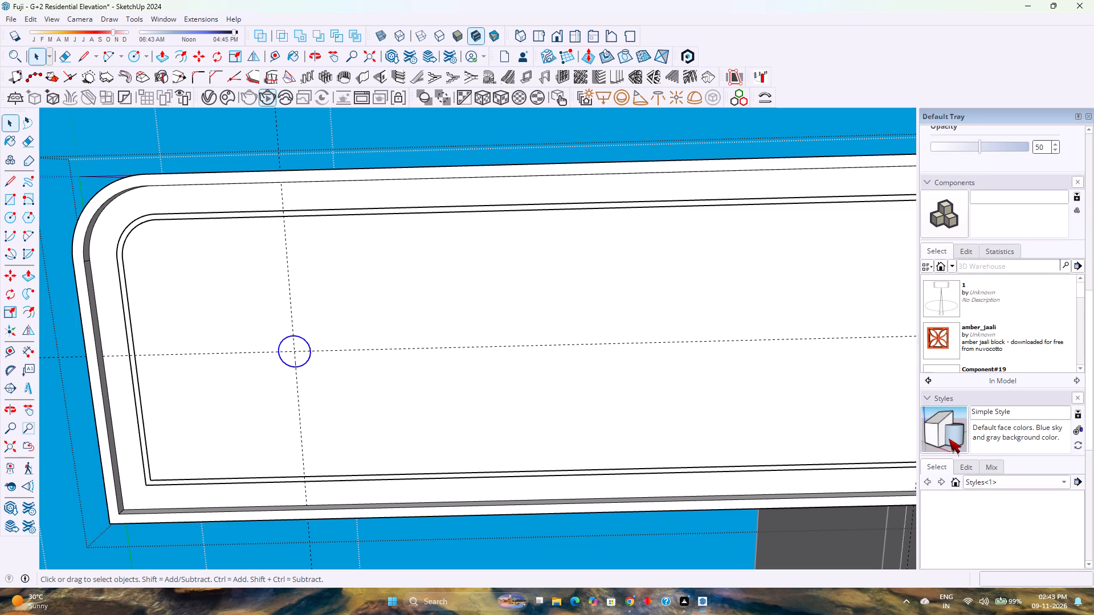
click(976, 482)
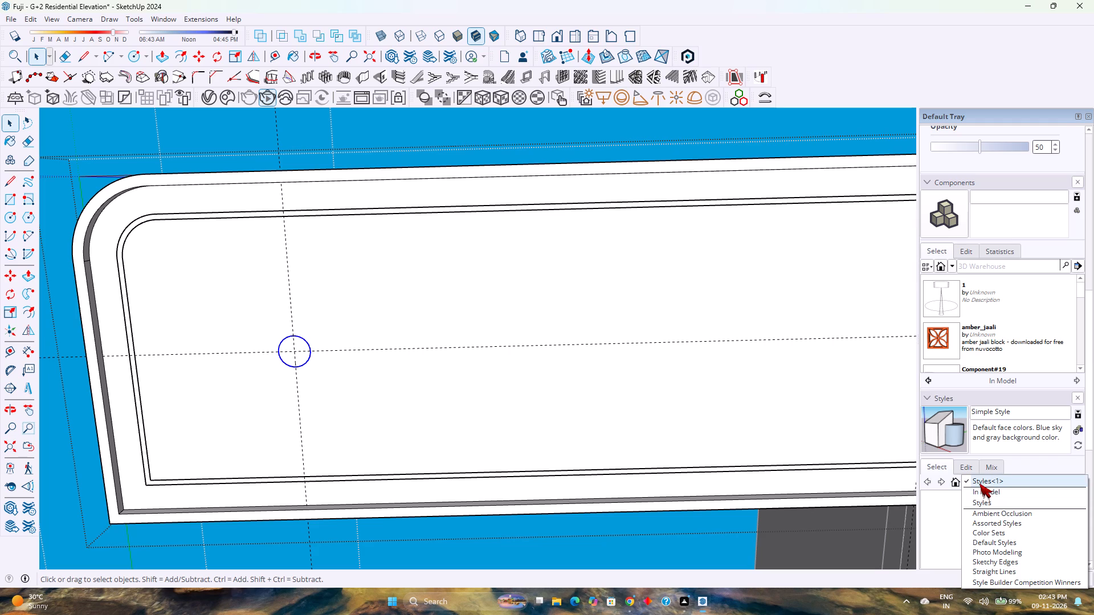
click(980, 502)
click(982, 485)
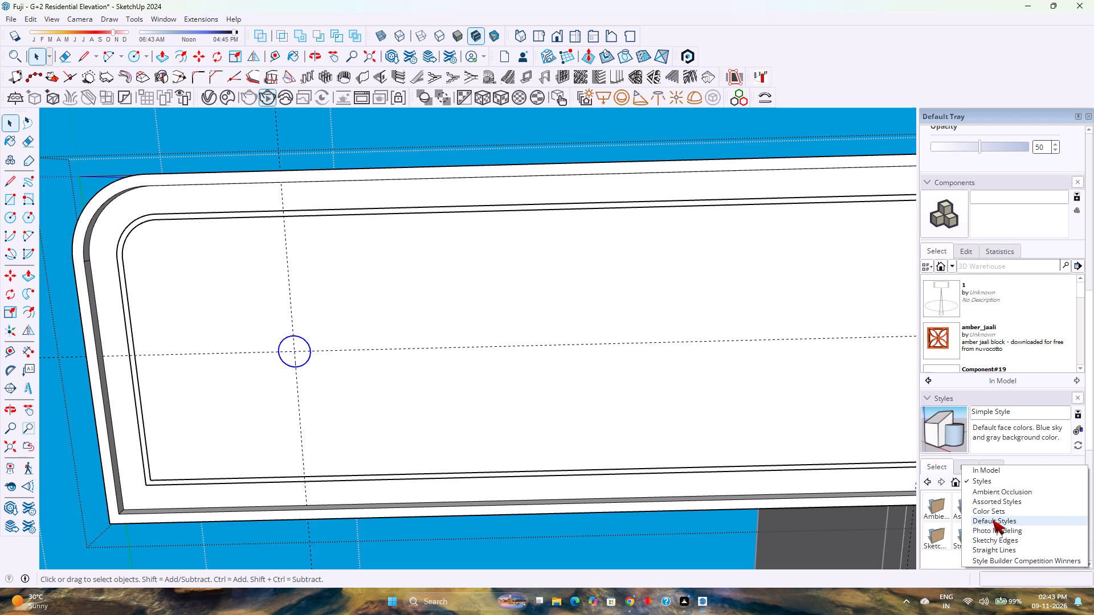
click(993, 520)
scroll(971, 513, down, 2)
click(948, 503)
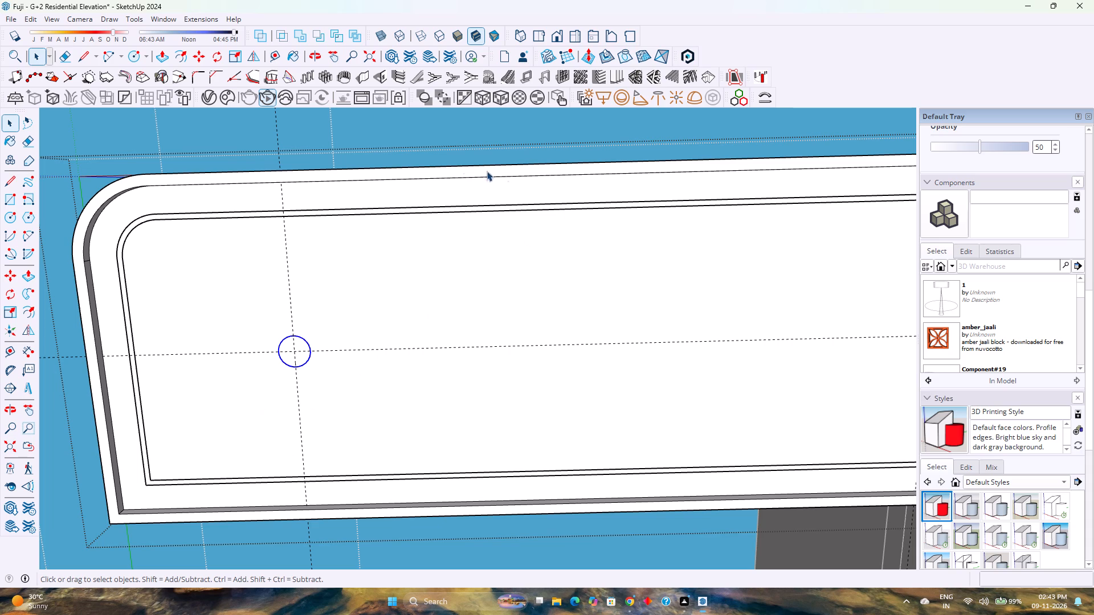
Copy the circle's face along the lengthwise guide to the far guide intersection, dividing the distance by 3 for four evenly spaced circles.
click(295, 357)
key(m)
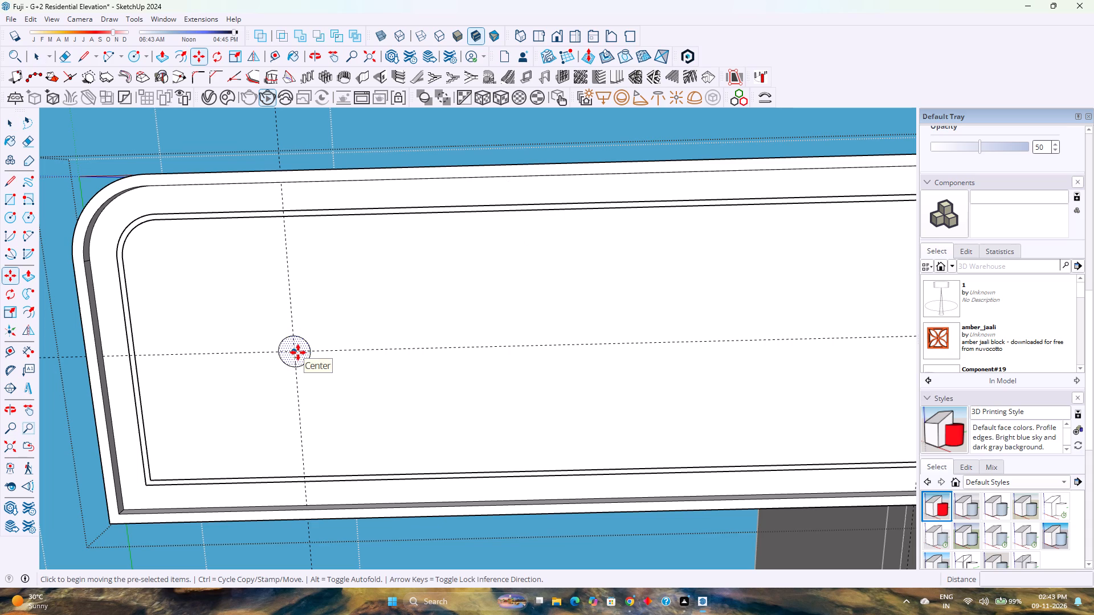
click(295, 352)
scroll(374, 346, down, 7)
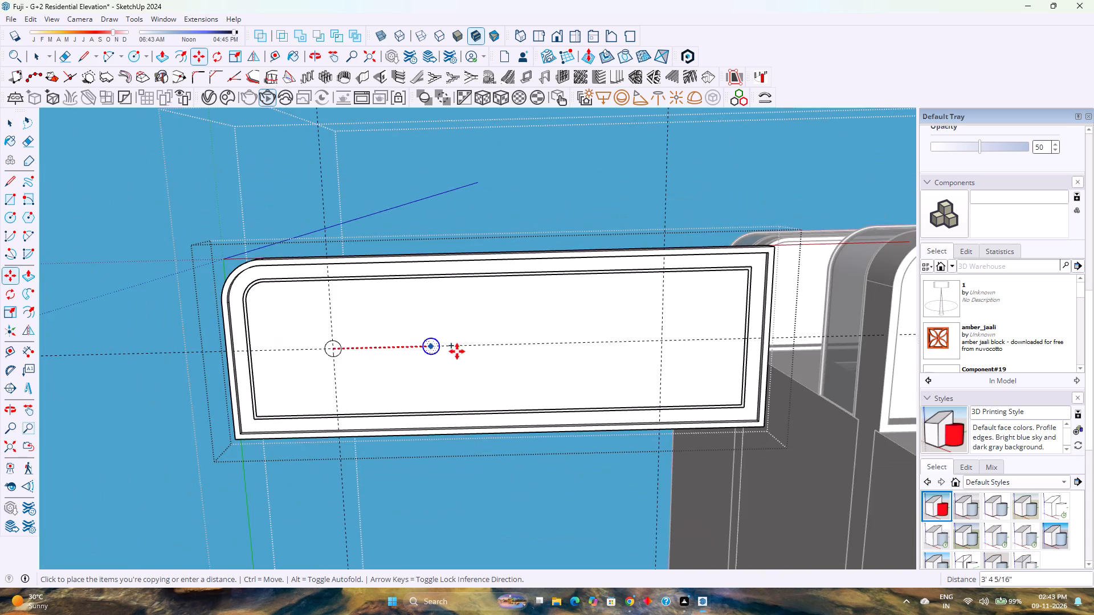
shift+middle_drag(454, 352, 425, 352)
shift+middle_click(309, 363)
shift+middle_click(309, 363)
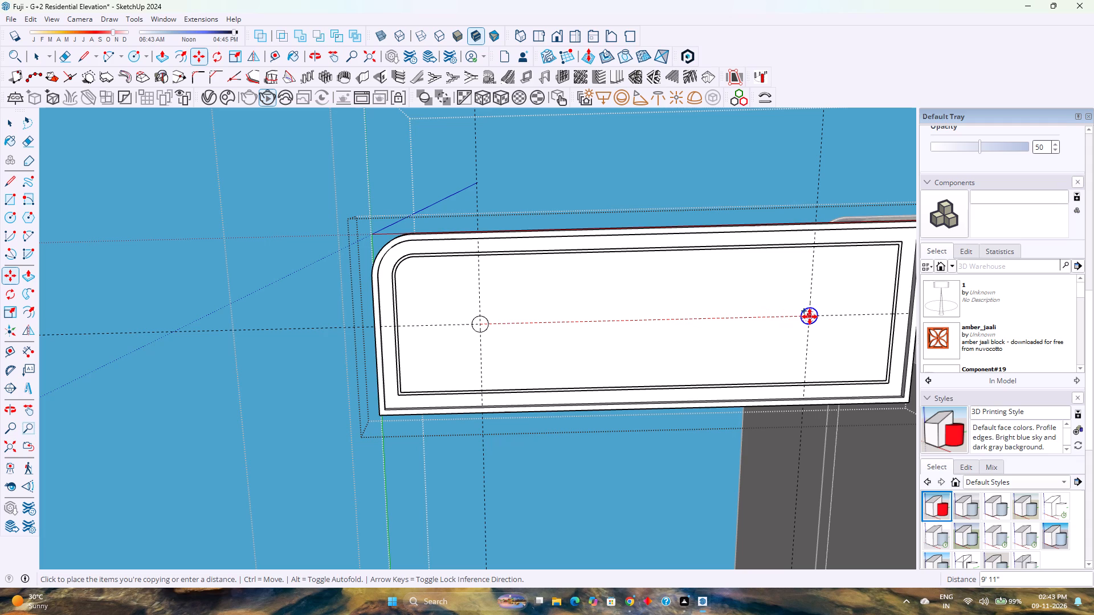
click(810, 317)
text(/4)
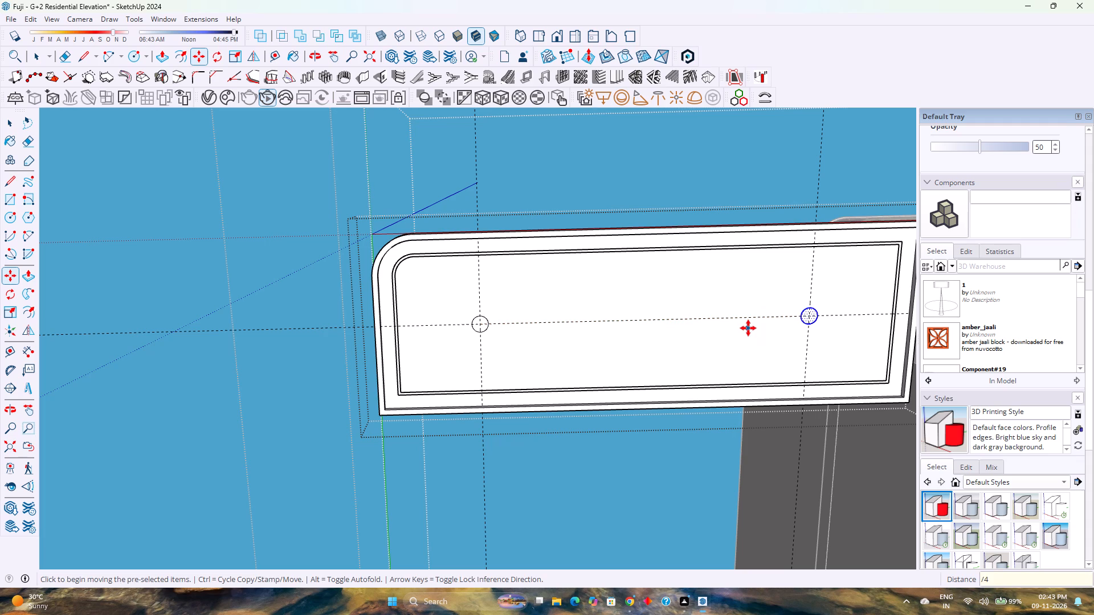
key(Return)
text(/3)
key(Return)
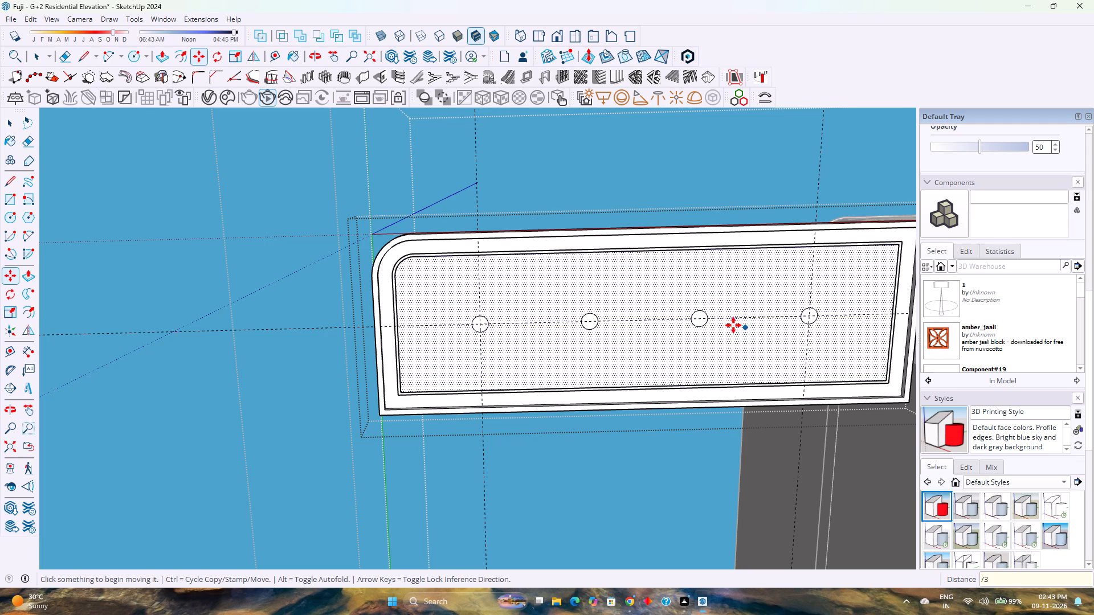
Push the circle nearest the rounded corner 3" into the panel with Push/Pull.
scroll(615, 315, down, 4)
scroll(783, 227, up, 2)
middle_drag(782, 227, 668, 400)
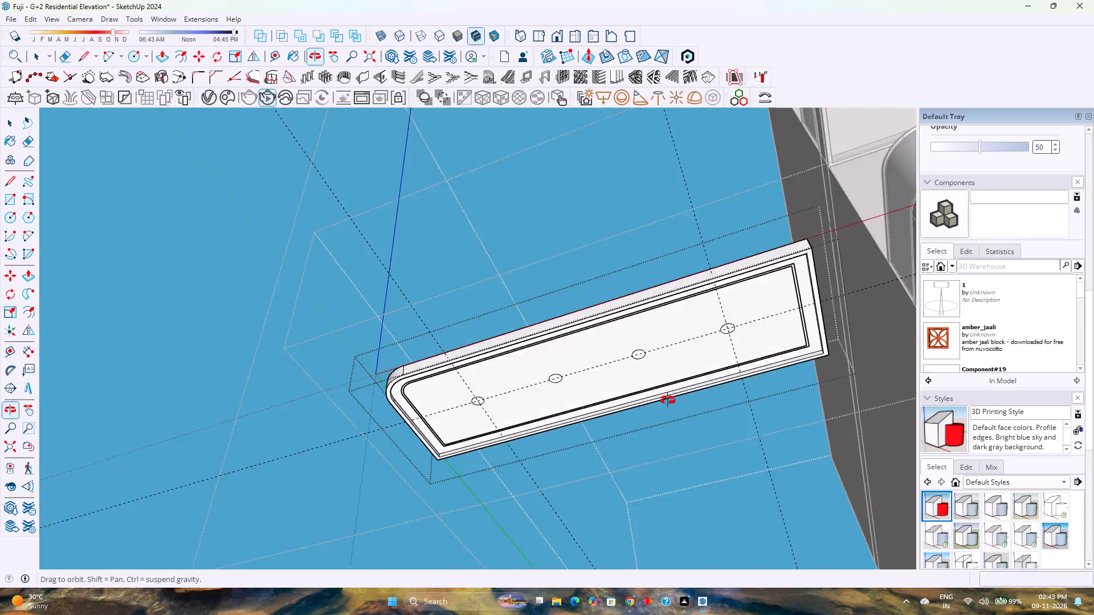
middle_drag(668, 400, 773, 391)
middle_click(773, 391)
scroll(519, 416, up, 15)
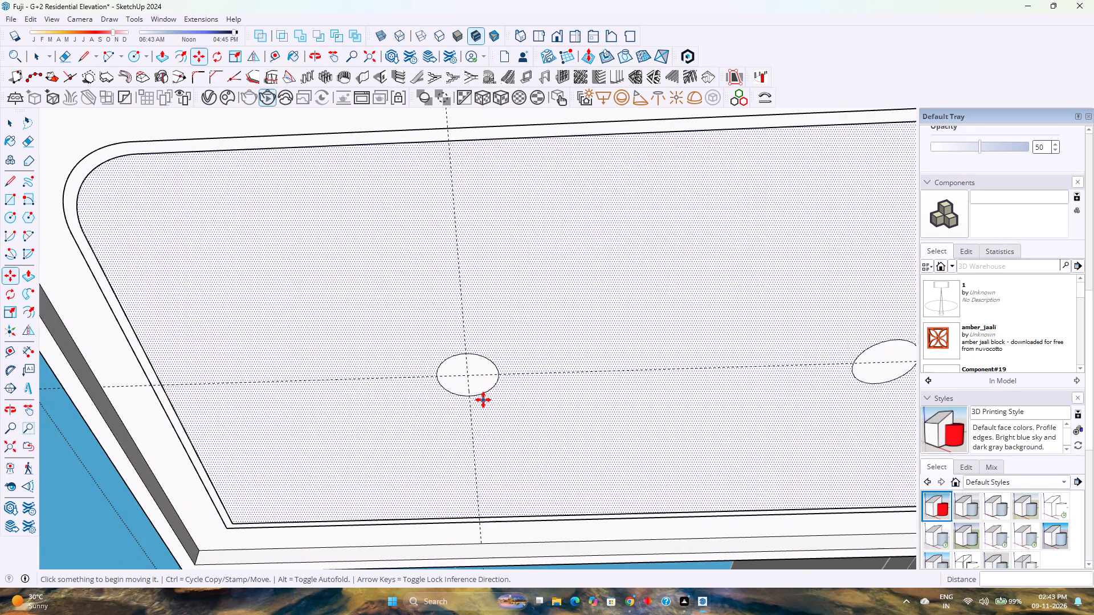
key(p)
click(484, 382)
key(3)
key(Return)
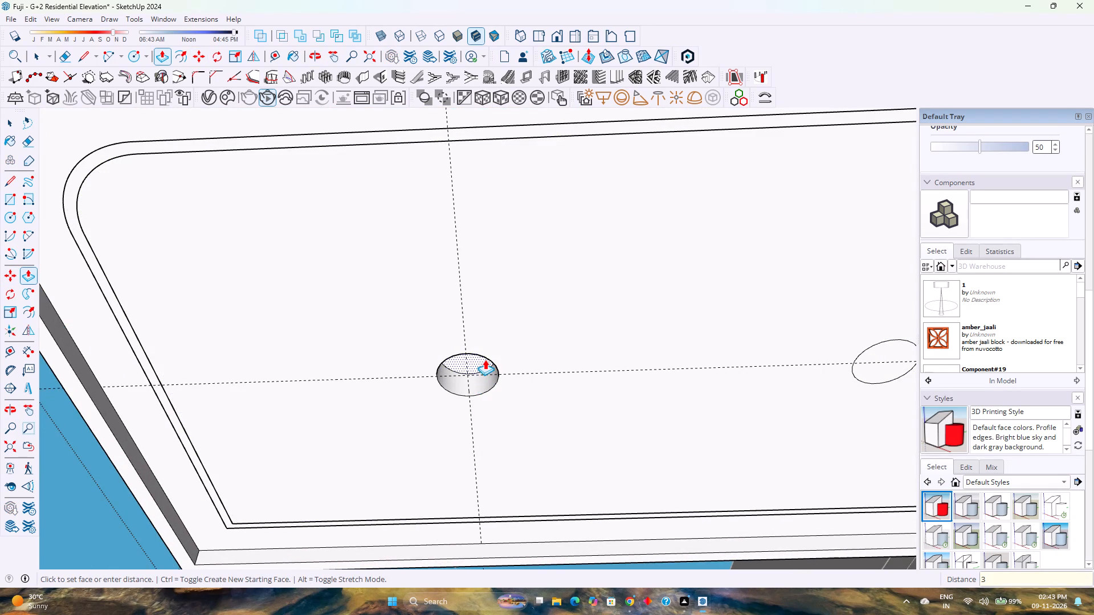
Repeat the 3" Push/Pull recess on the other three circles along the lengthwise guide.
scroll(397, 391, down, 7)
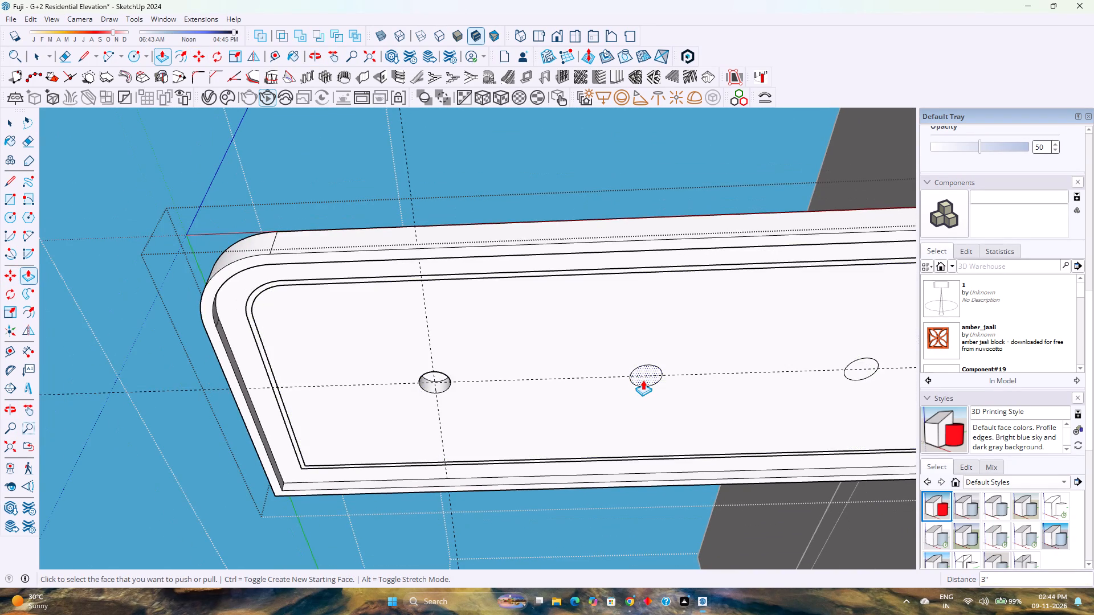
double_click(643, 380)
double_click(864, 371)
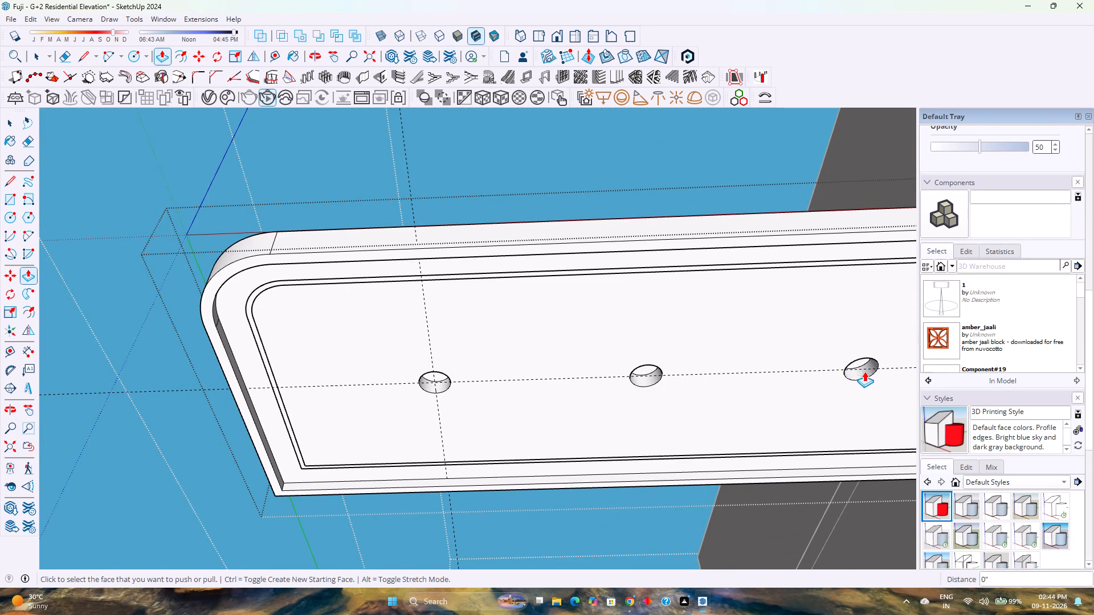
scroll(574, 389, down, 4)
shift+middle_drag(618, 378, 308, 382)
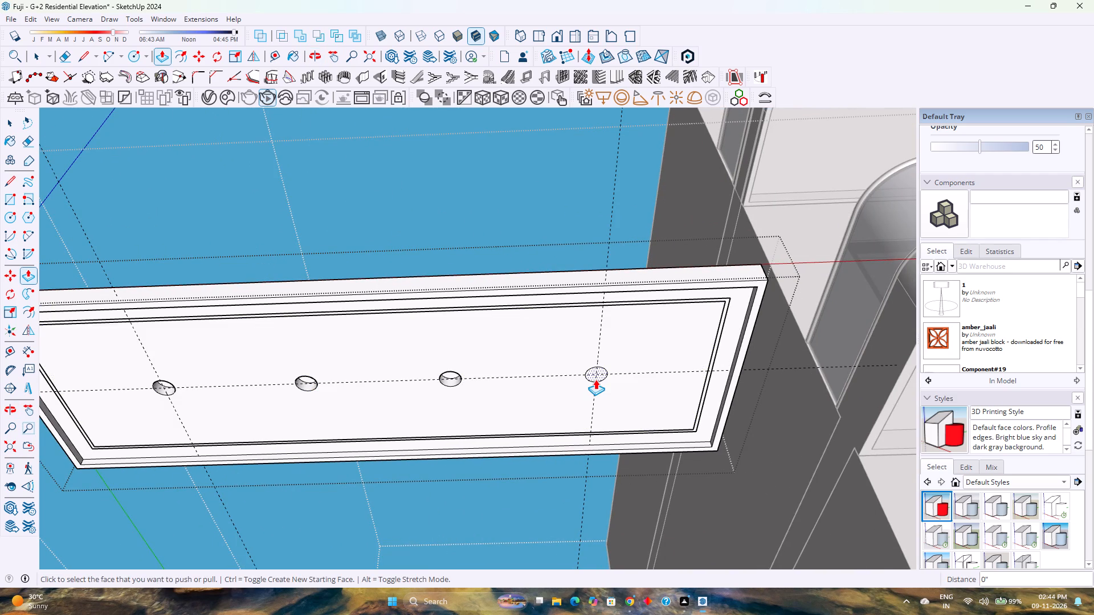
double_click(595, 379)
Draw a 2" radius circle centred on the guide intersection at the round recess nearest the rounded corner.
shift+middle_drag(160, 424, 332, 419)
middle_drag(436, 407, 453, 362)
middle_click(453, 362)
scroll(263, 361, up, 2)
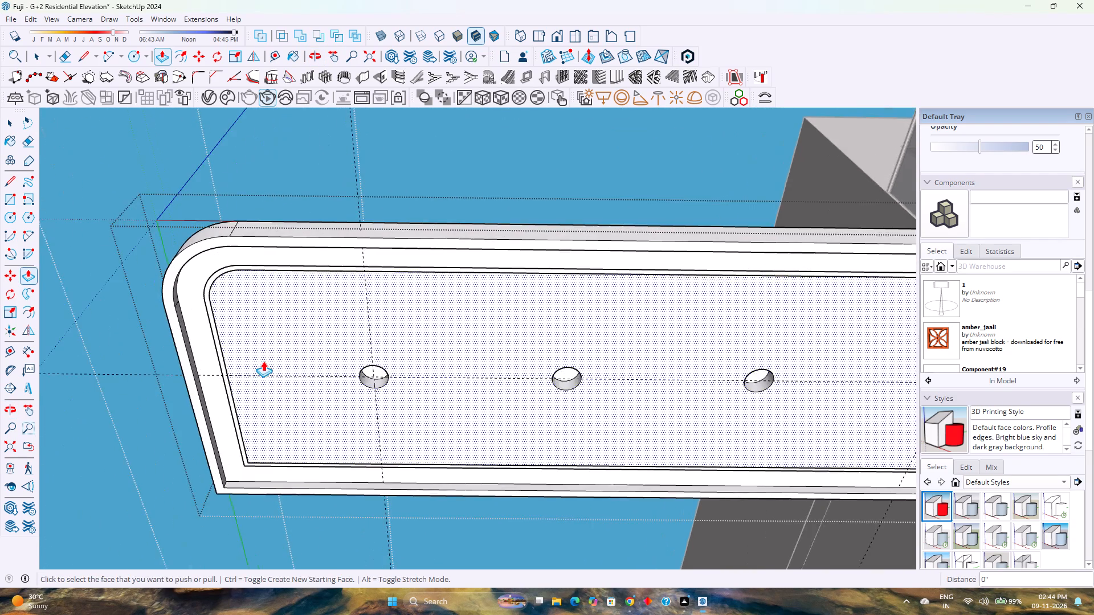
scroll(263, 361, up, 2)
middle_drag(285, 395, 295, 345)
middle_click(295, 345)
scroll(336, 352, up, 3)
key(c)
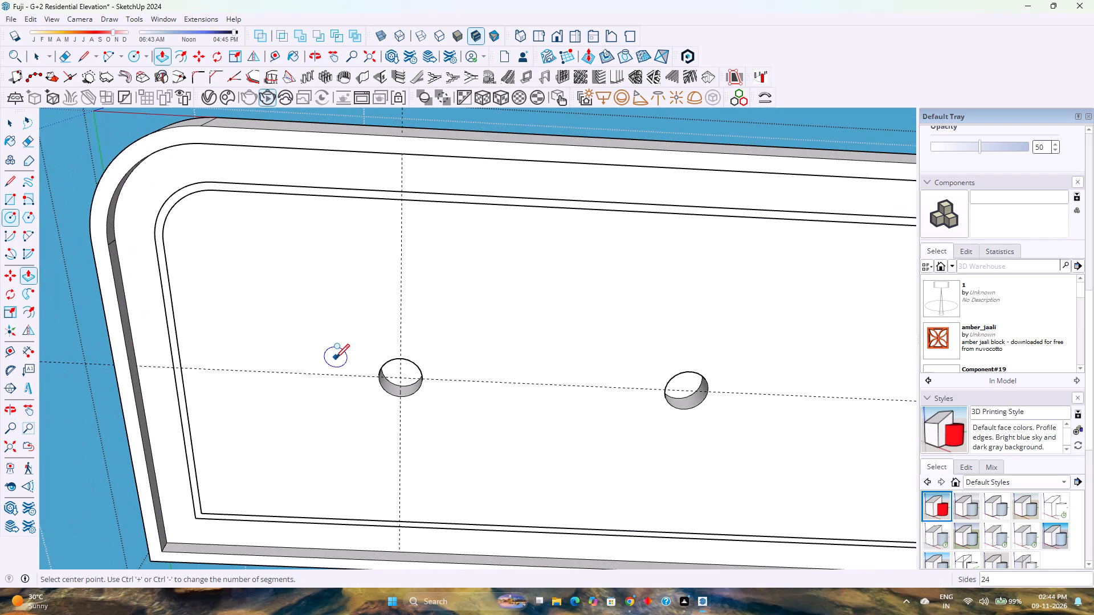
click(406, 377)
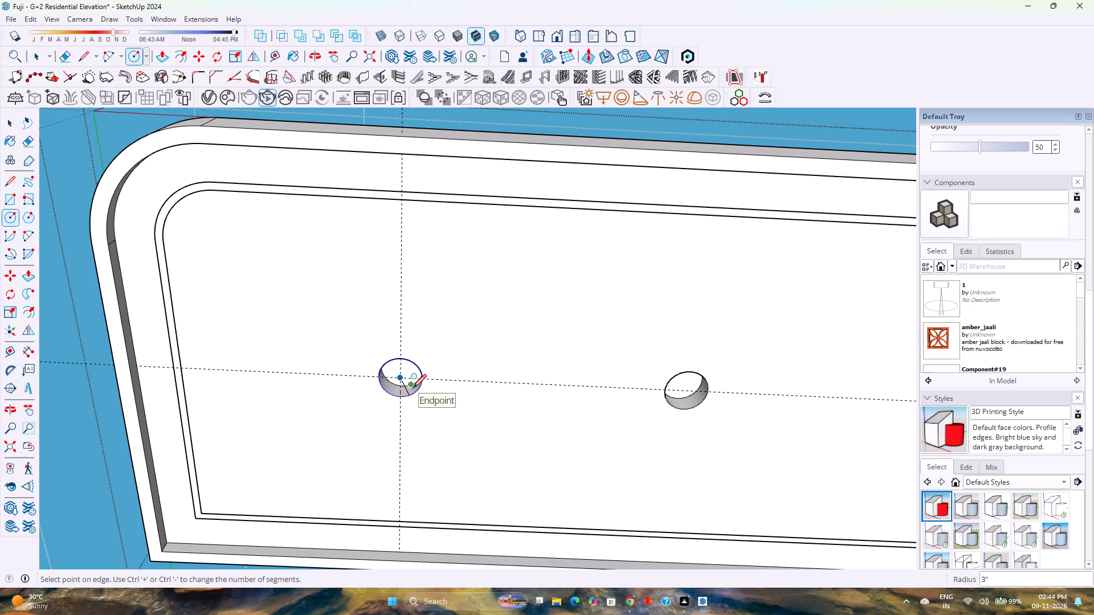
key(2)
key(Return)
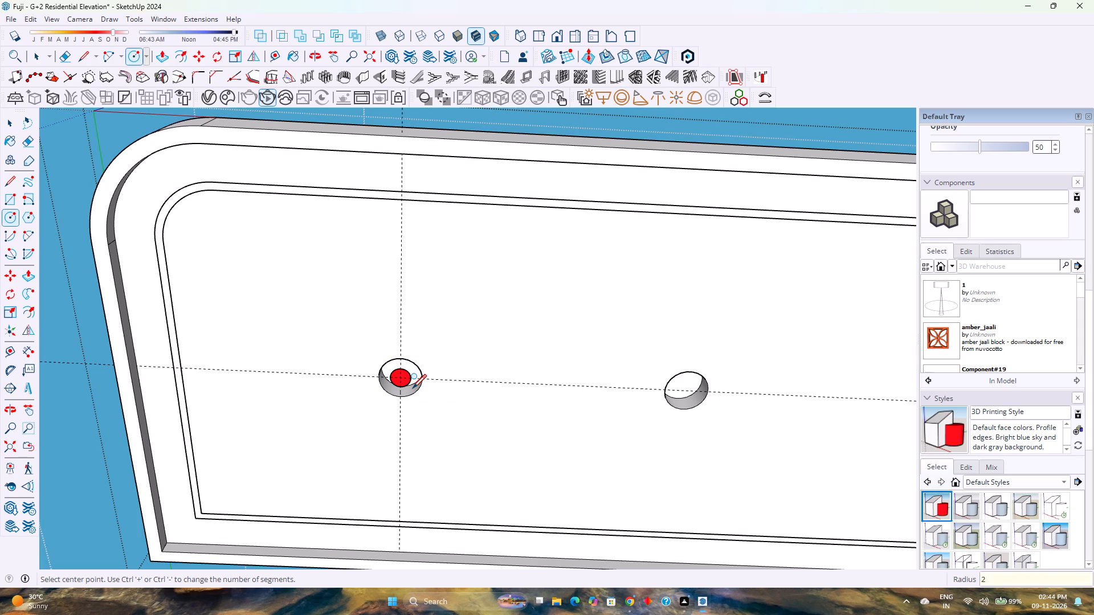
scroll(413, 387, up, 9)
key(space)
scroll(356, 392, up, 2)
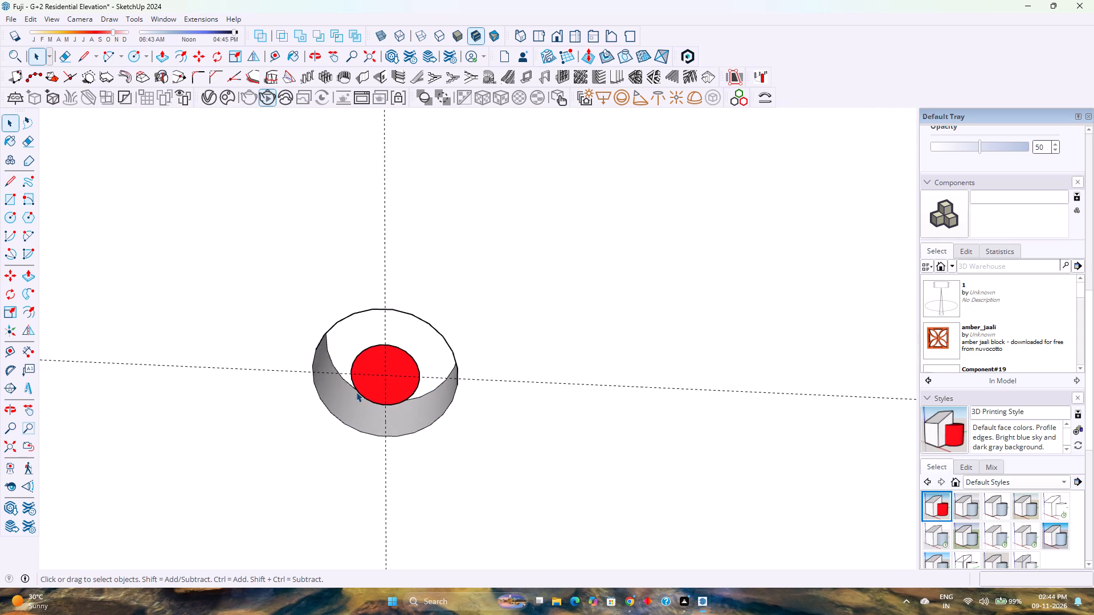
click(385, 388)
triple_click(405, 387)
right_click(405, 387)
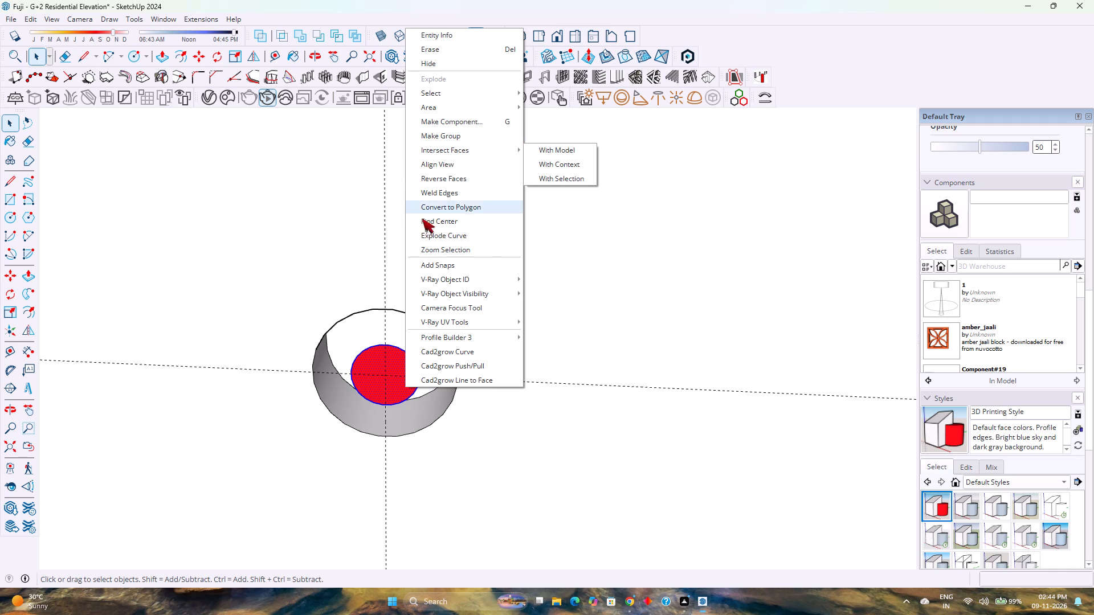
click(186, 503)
Undo the small circle, the recesses and the circle copies, keeping only the original 3" radius circle at the guide intersection.
key(ctrl+z)
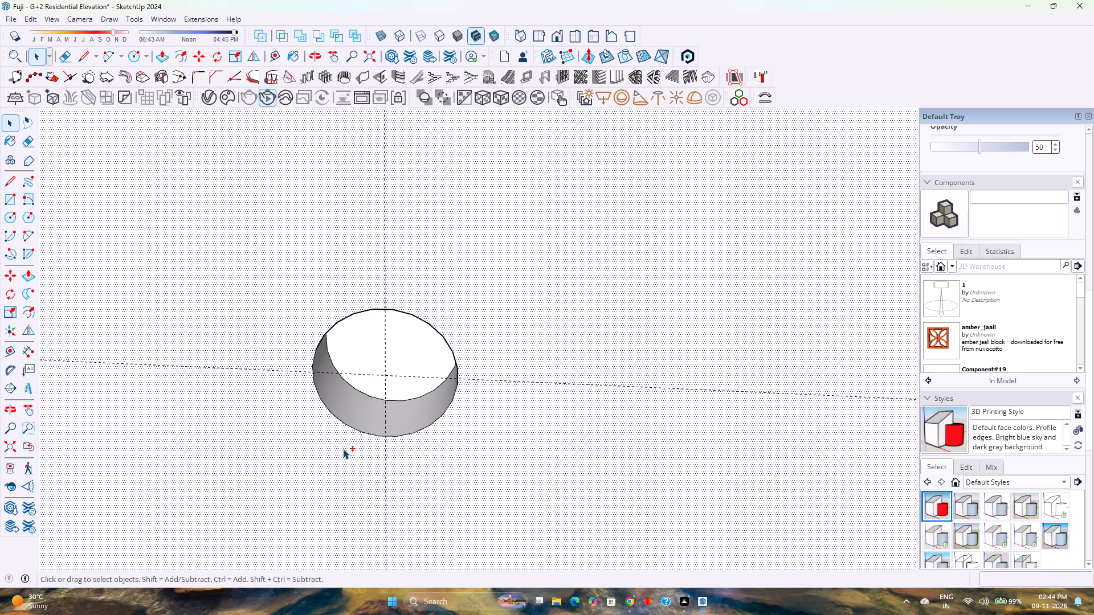
key(ctrl+z)
key(ctrl+z)
key(ctrl+z)
key(ctrl+z)
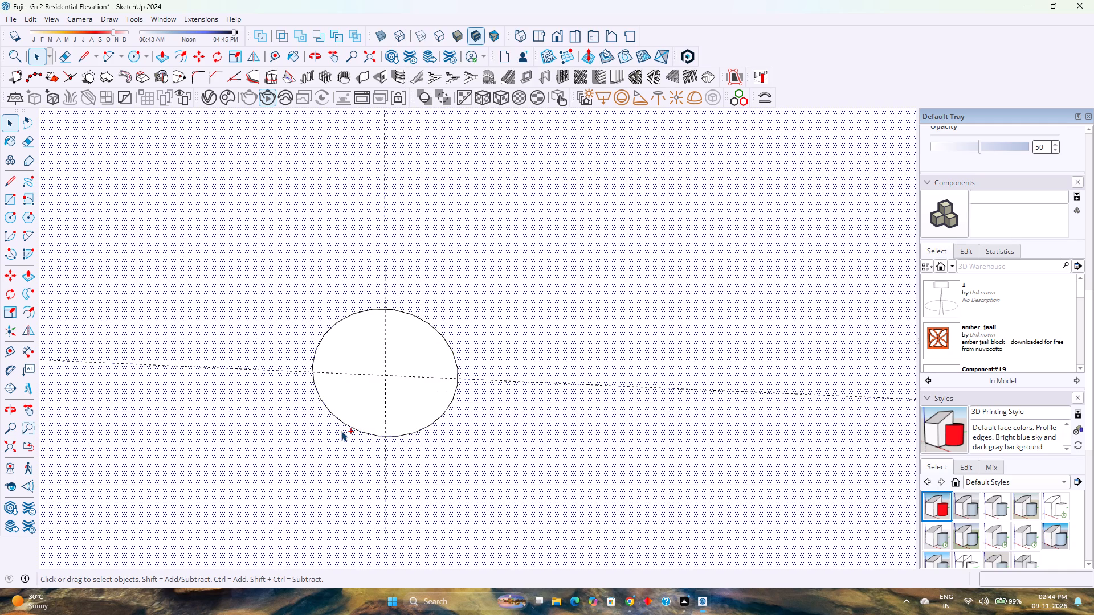
key(ctrl+z)
key(ctrl+z)
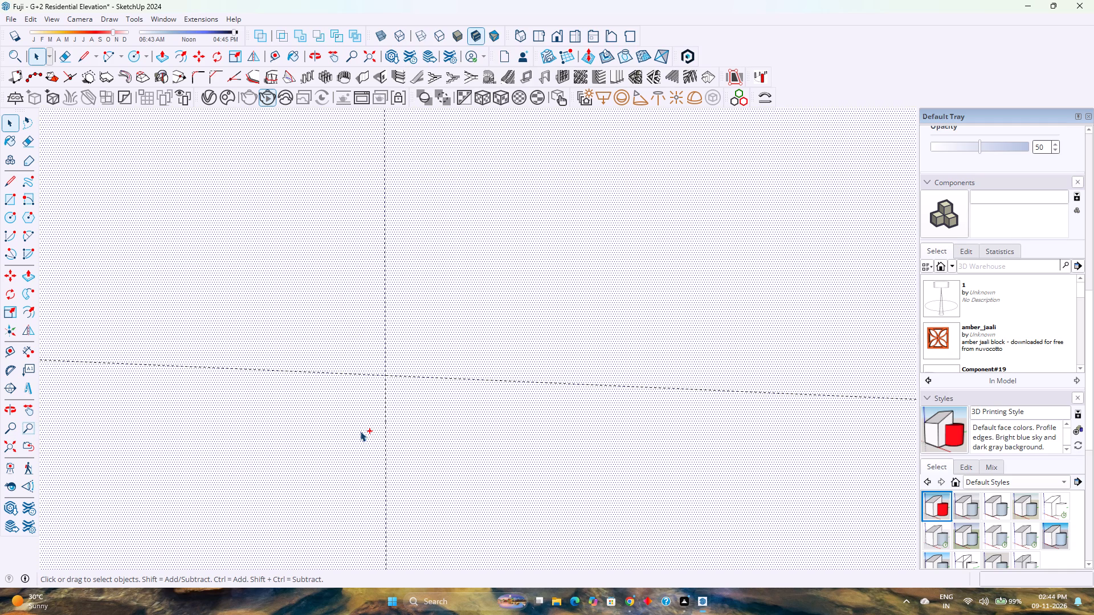
key(ctrl+y)
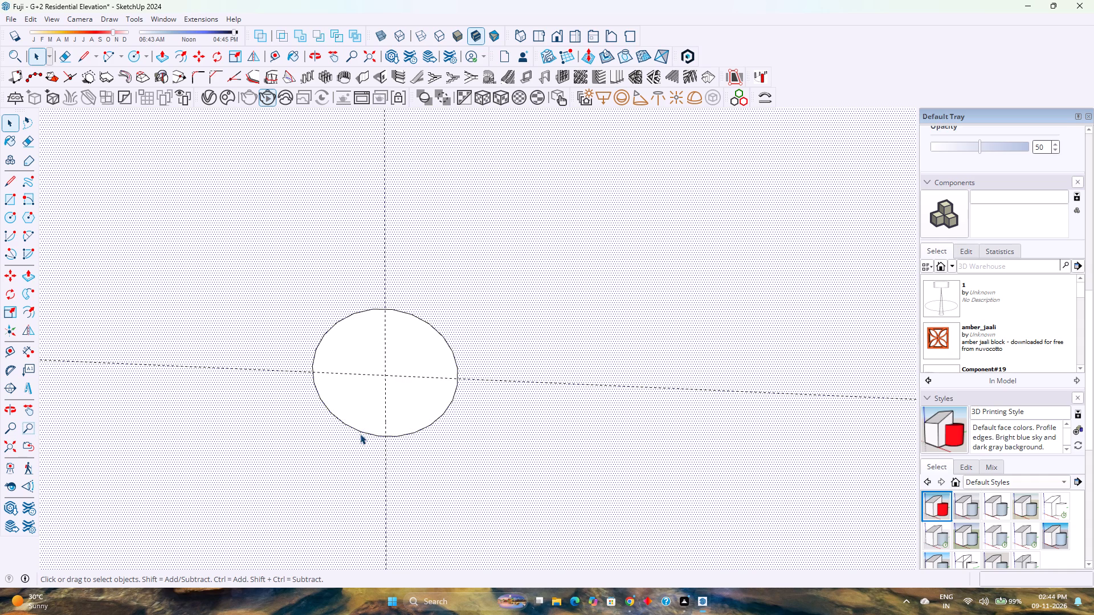
Set the remaining 3" radius circle's segments to 240.
key(space)
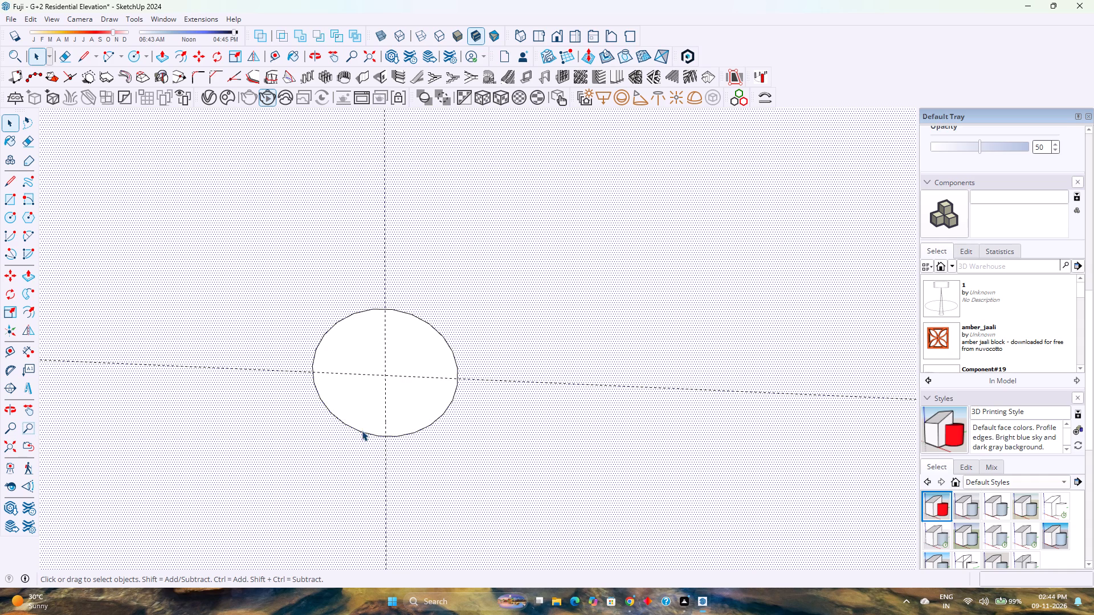
click(362, 430)
scroll(1022, 257, up, 7)
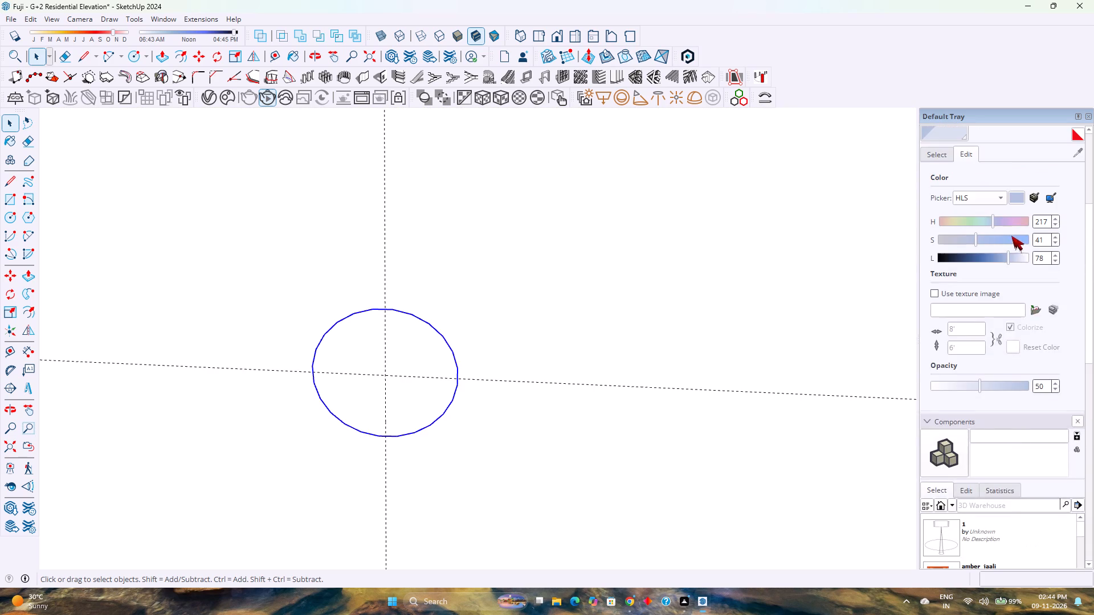
scroll(991, 227, up, 7)
click(1035, 206)
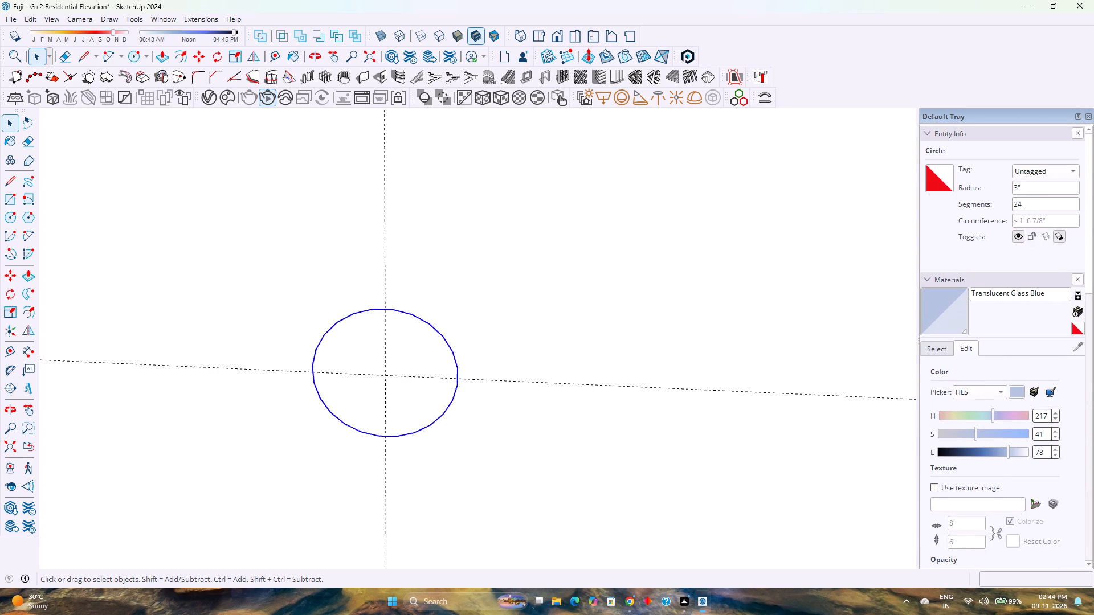
key(0)
key(Return)
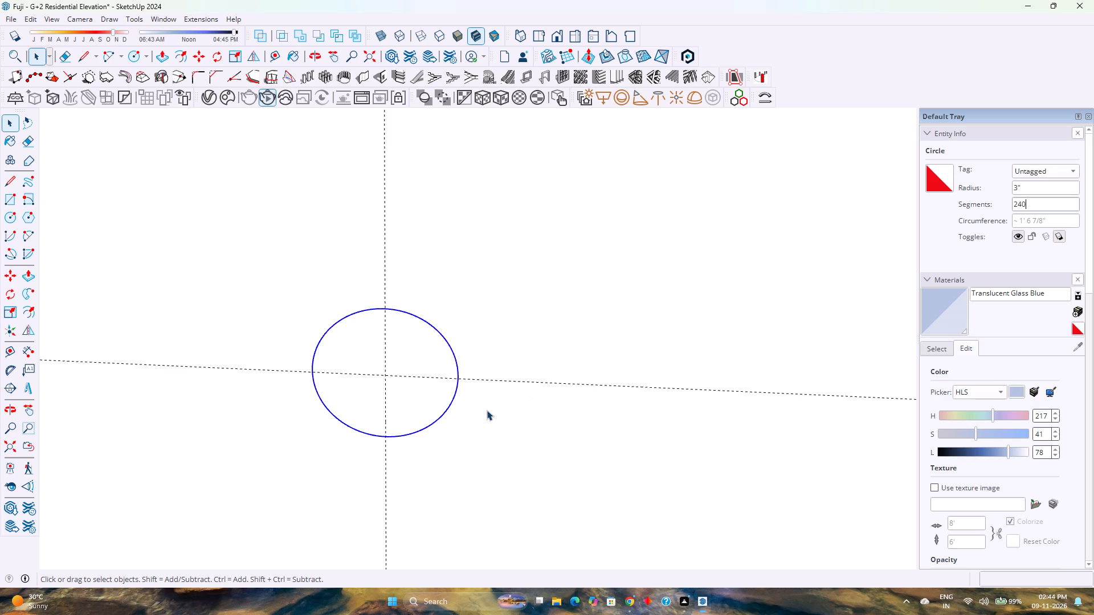
Copy the smooth circle's face along the lengthwise guide to the far guide intersection, dividing the distance by 3 for four evenly spaced circles.
click(442, 386)
key(m)
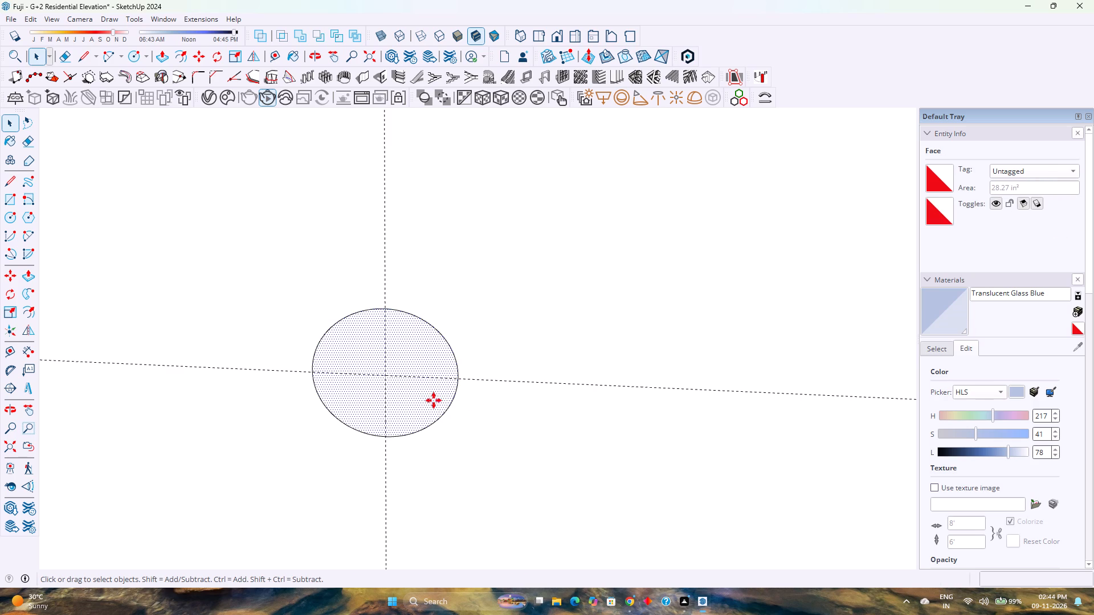
click(384, 375)
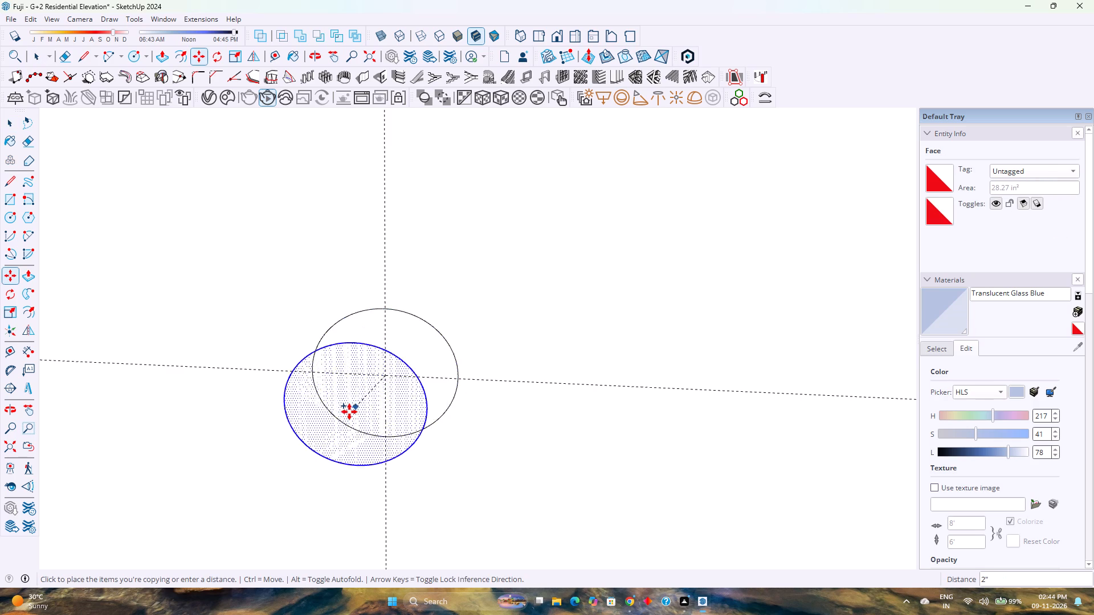
scroll(349, 412, down, 20)
scroll(349, 412, down, 1)
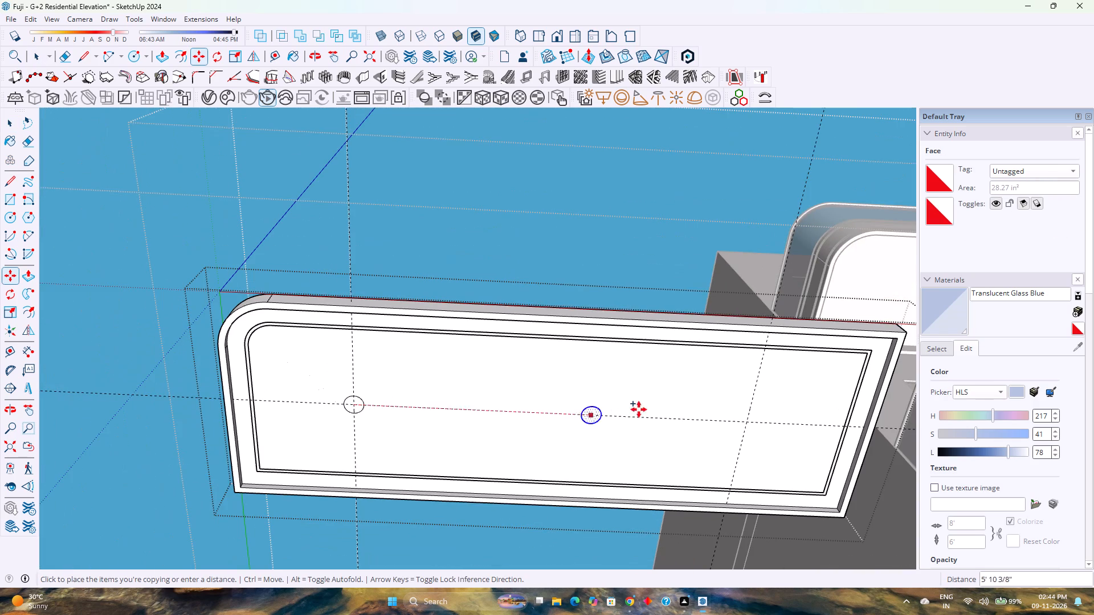
click(747, 421)
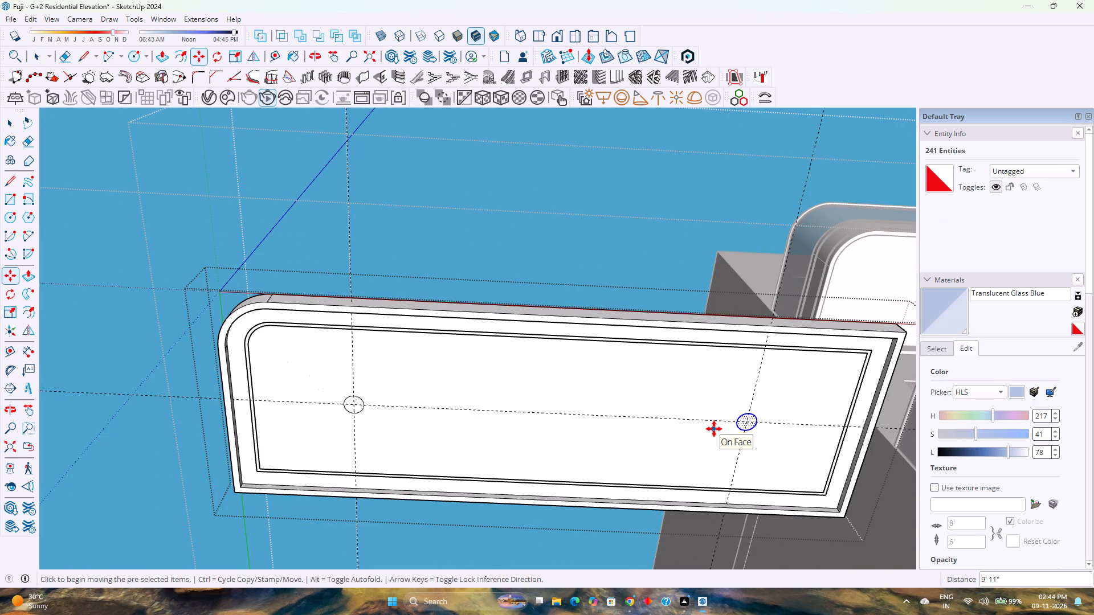
text(/3)
key(Return)
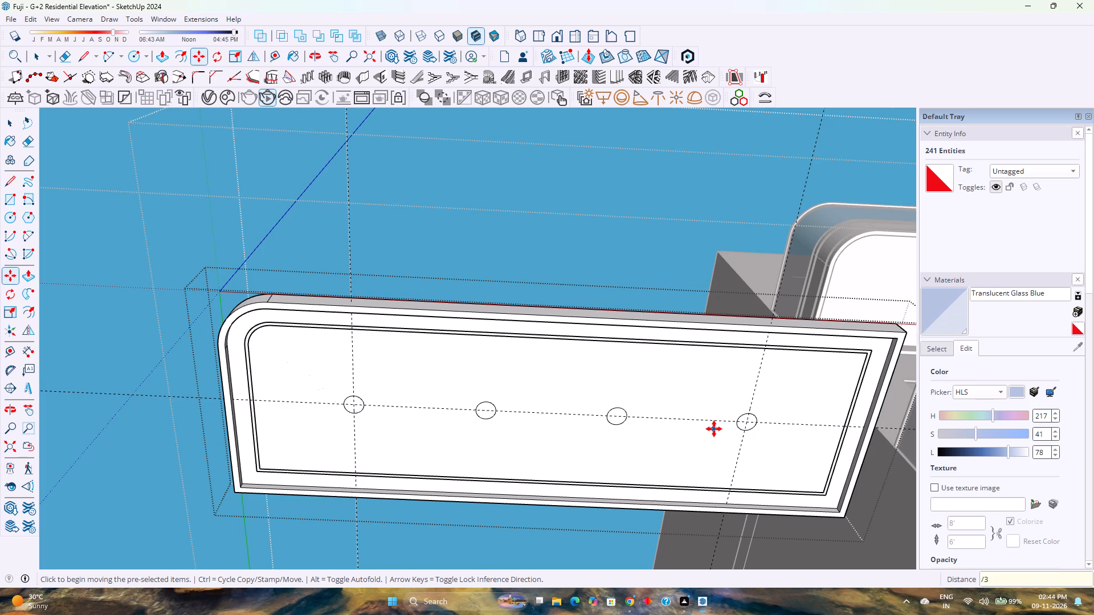
Push all four circles along the lengthwise guide 3" into the panel with Push/Pull.
key(p)
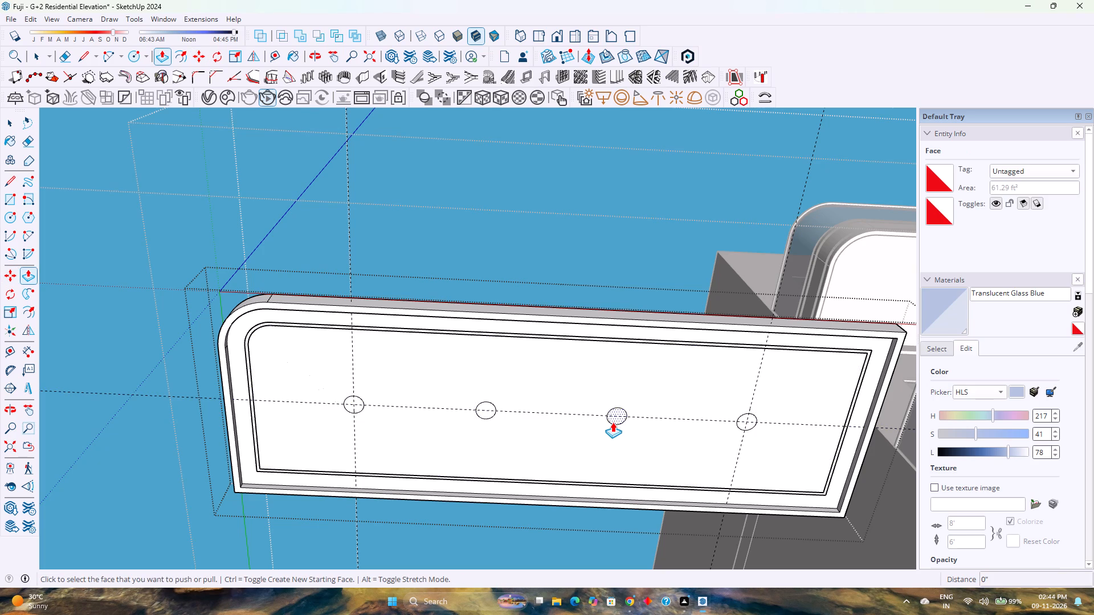
click(613, 423)
key(3)
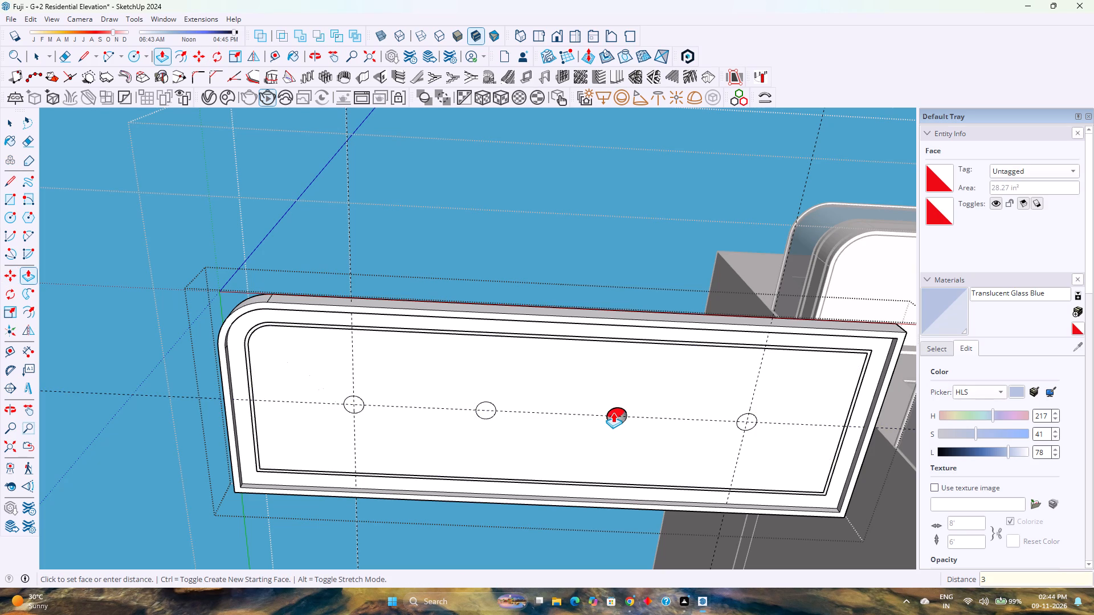
key(Return)
triple_click(826, 102)
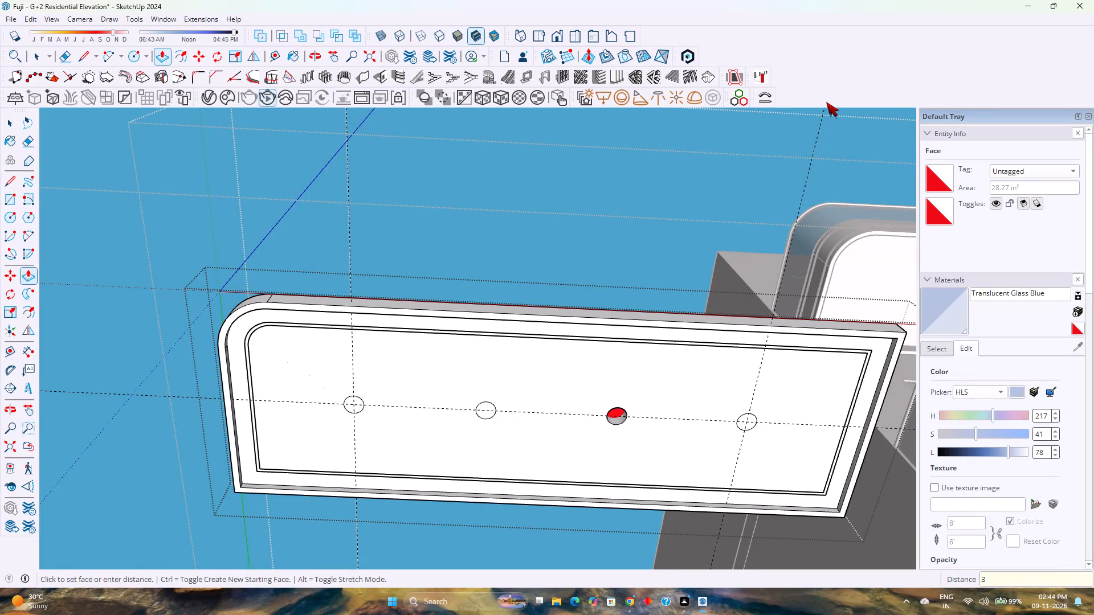
double_click(752, 421)
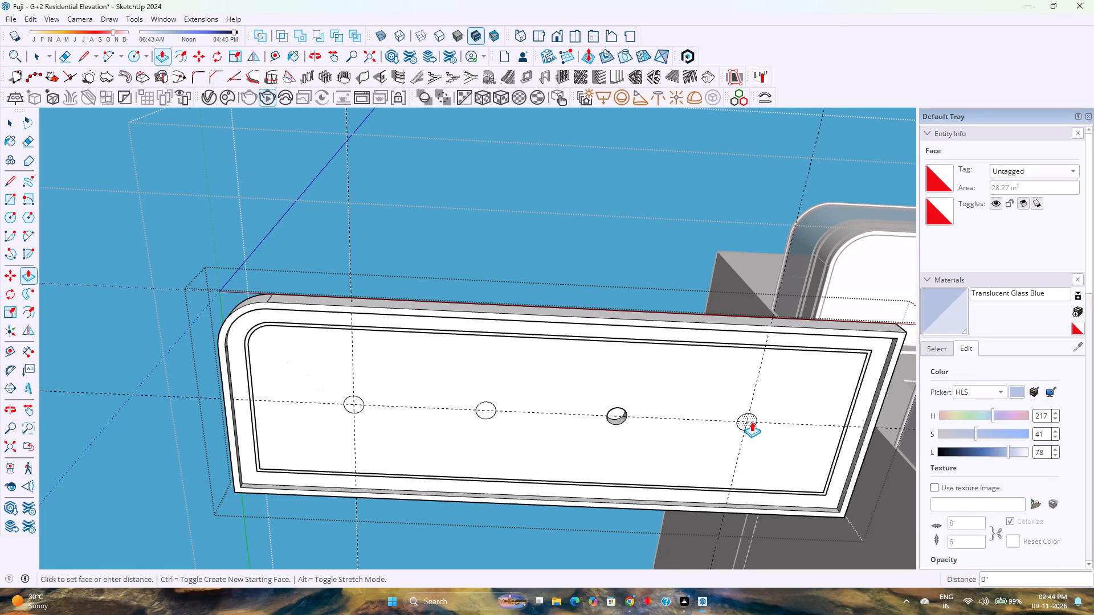
scroll(485, 404, up, 2)
double_click(487, 414)
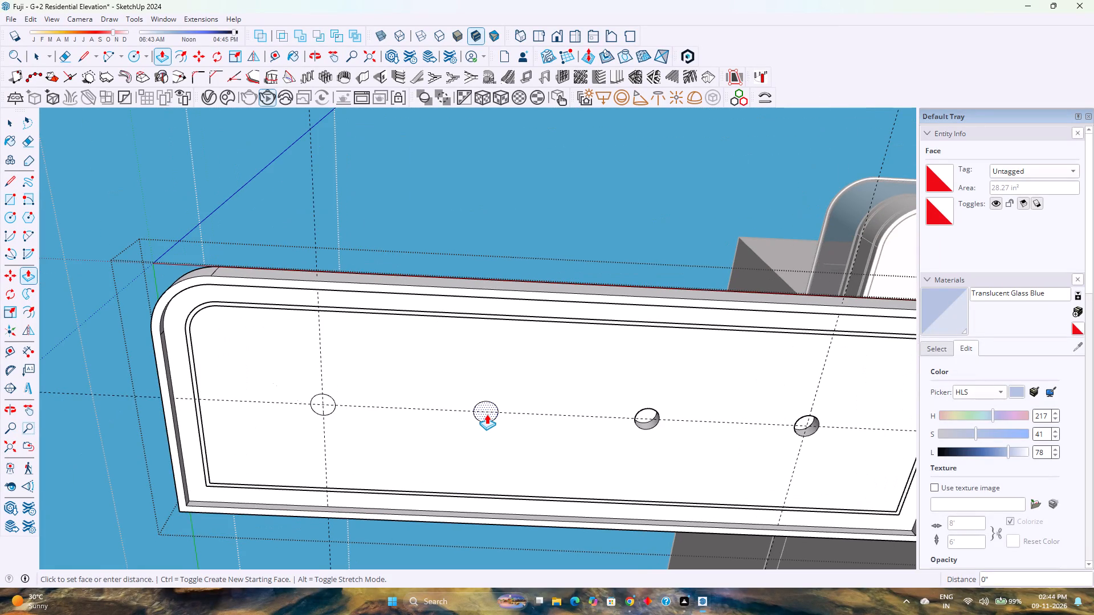
double_click(325, 406)
Copy one light fixture component from inside the neighbouring ceiling panel's group of four lights to the clipboard.
scroll(341, 420, down, 11)
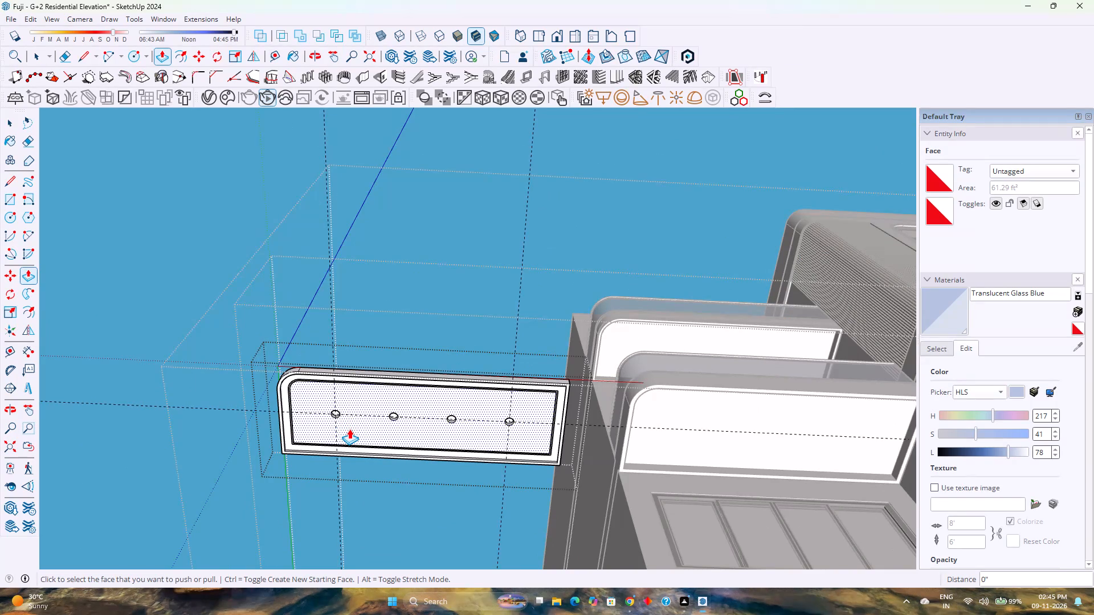
scroll(350, 429, down, 11)
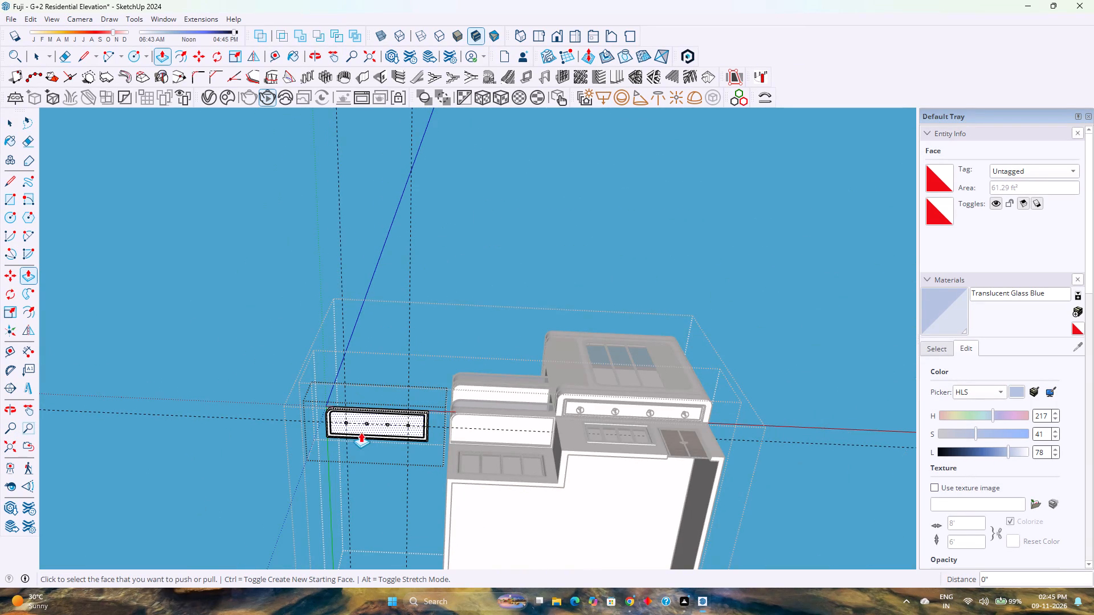
key(space)
click(806, 339)
scroll(666, 416, up, 4)
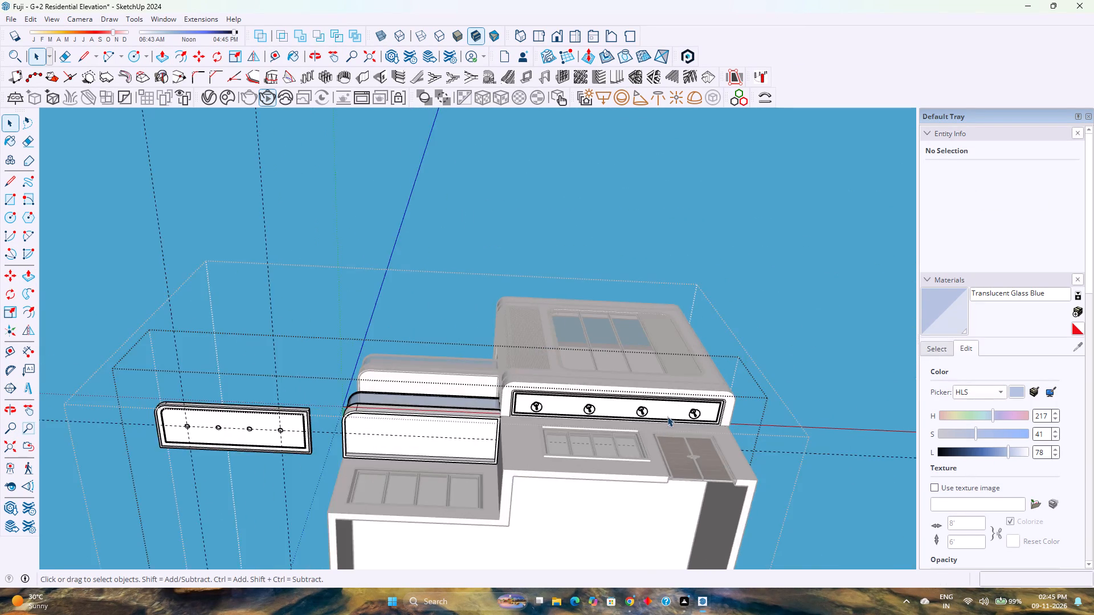
scroll(667, 416, up, 5)
click(624, 408)
double_click(624, 408)
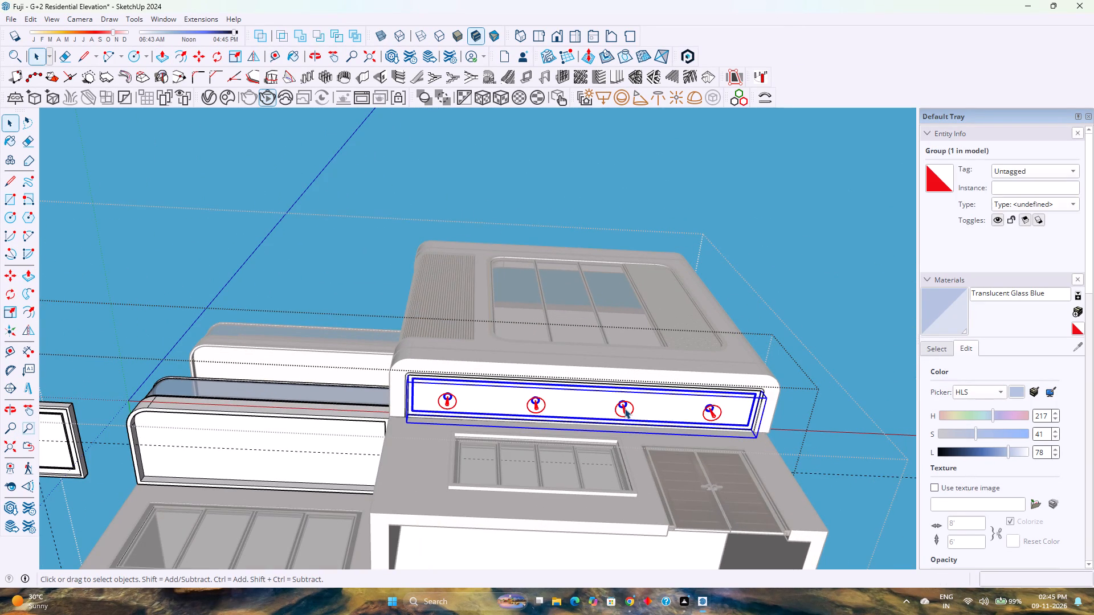
click(624, 408)
key(ctrl+c)
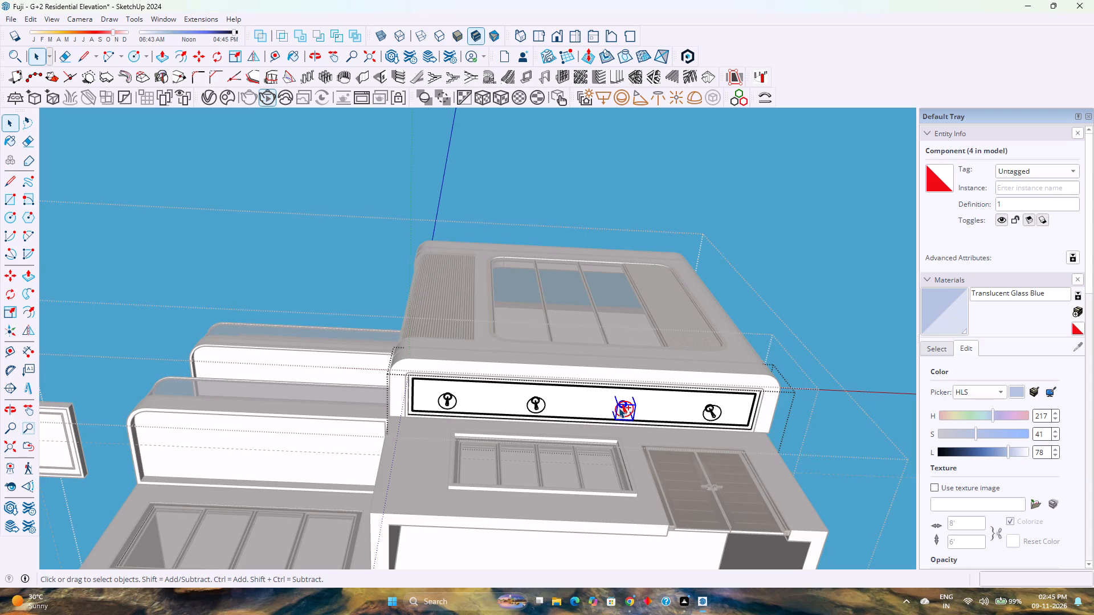
Paste the light fixture component inside the lower balcony panel's group, placing it just beside the panel near the recesses.
click(800, 249)
scroll(817, 255, down, 5)
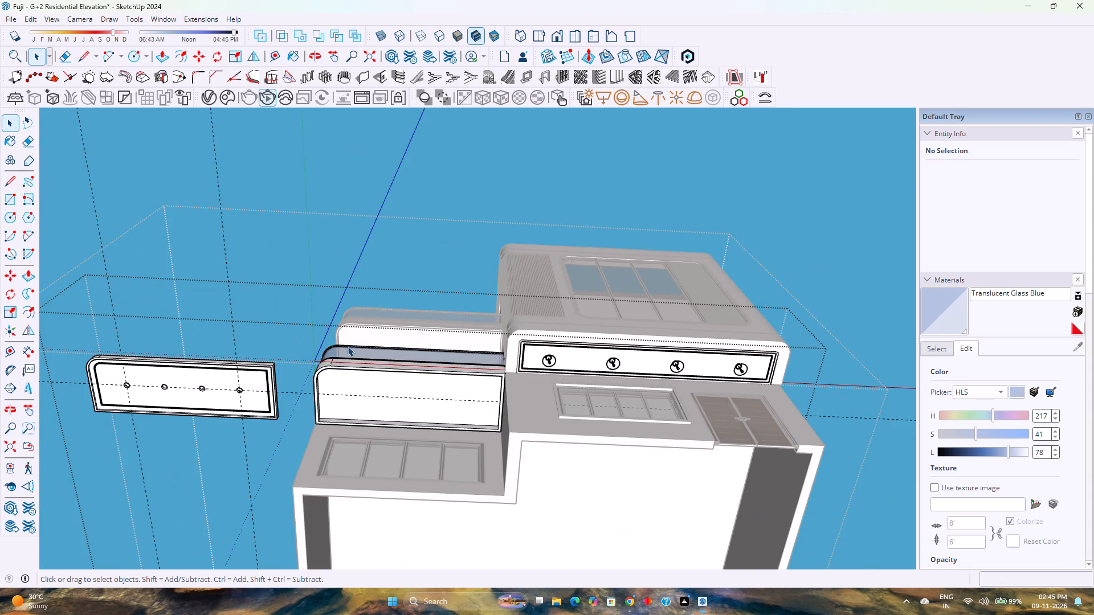
double_click(255, 382)
scroll(255, 382, up, 3)
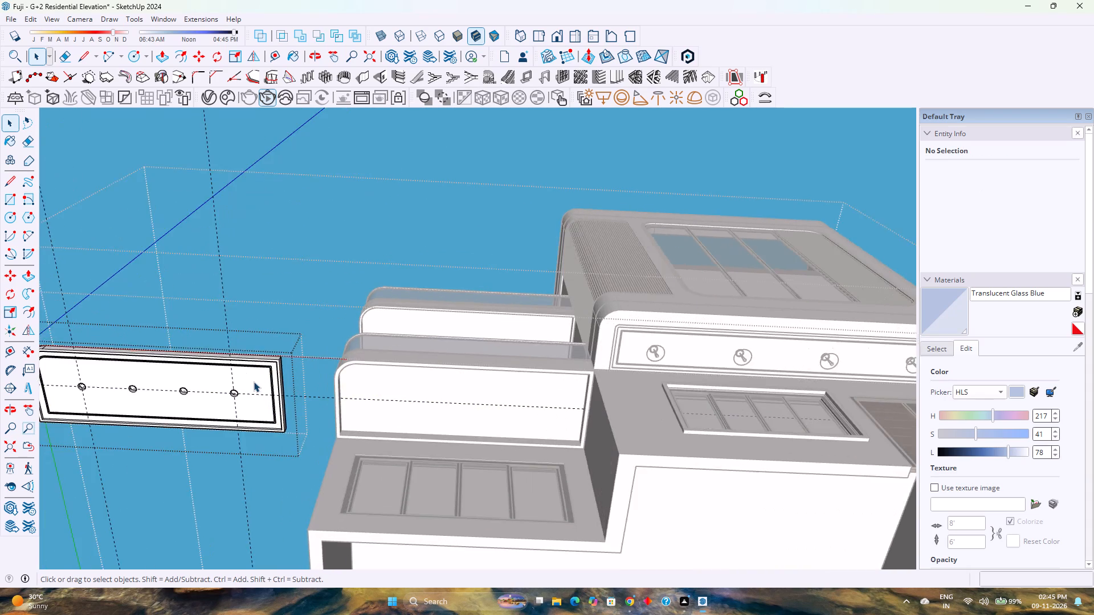
scroll(254, 382, up, 2)
shift+middle_drag(243, 383, 553, 408)
key(ctrl+v)
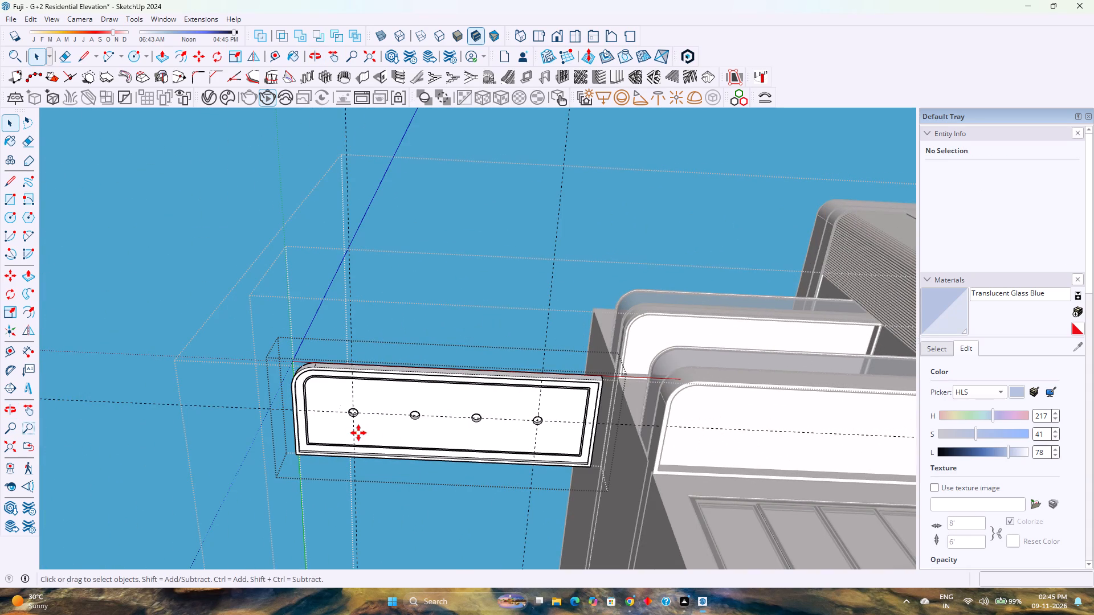
click(380, 333)
scroll(386, 331, up, 8)
middle_drag(390, 331, 398, 405)
middle_click(398, 405)
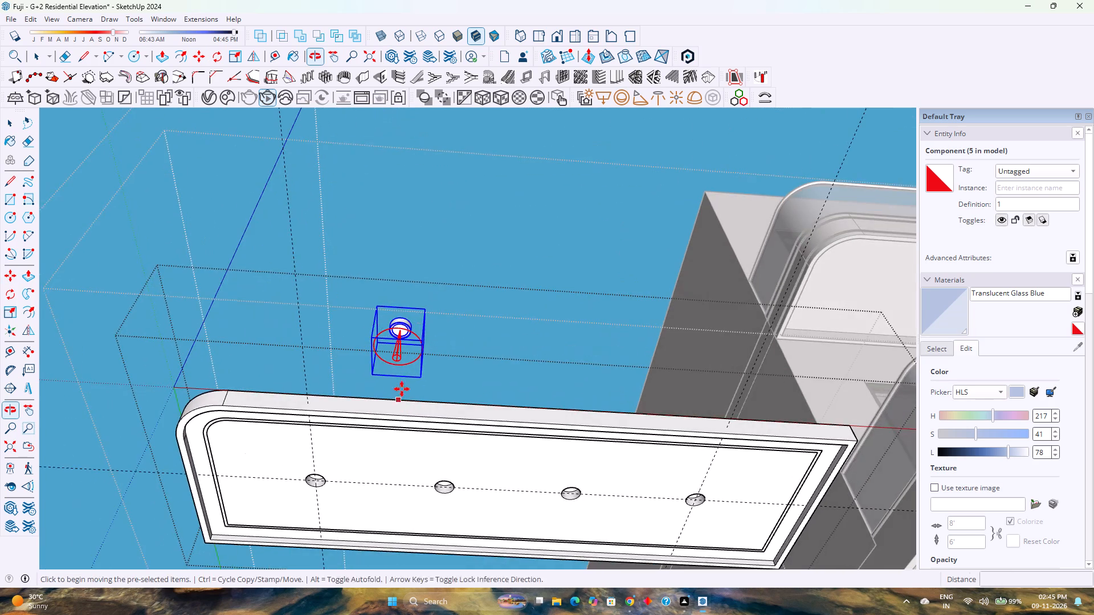
Move the pasted light fixture by its centre point to the guide intersection at the centre of the first round recess.
scroll(398, 341, up, 19)
middle_drag(397, 329, 397, 330)
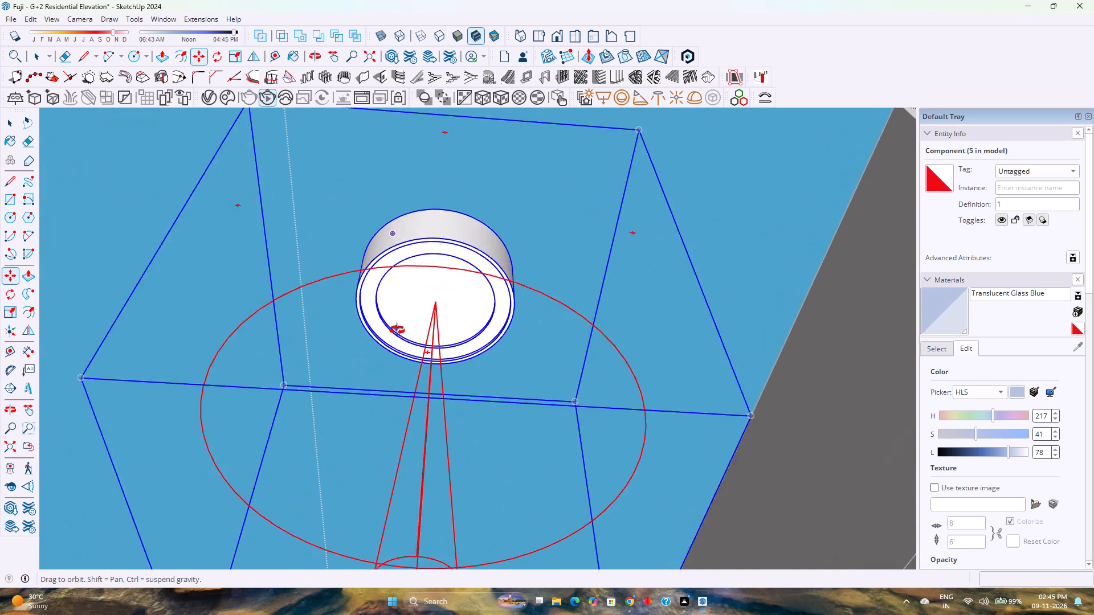
middle_drag(397, 330, 408, 397)
middle_click(408, 397)
click(434, 305)
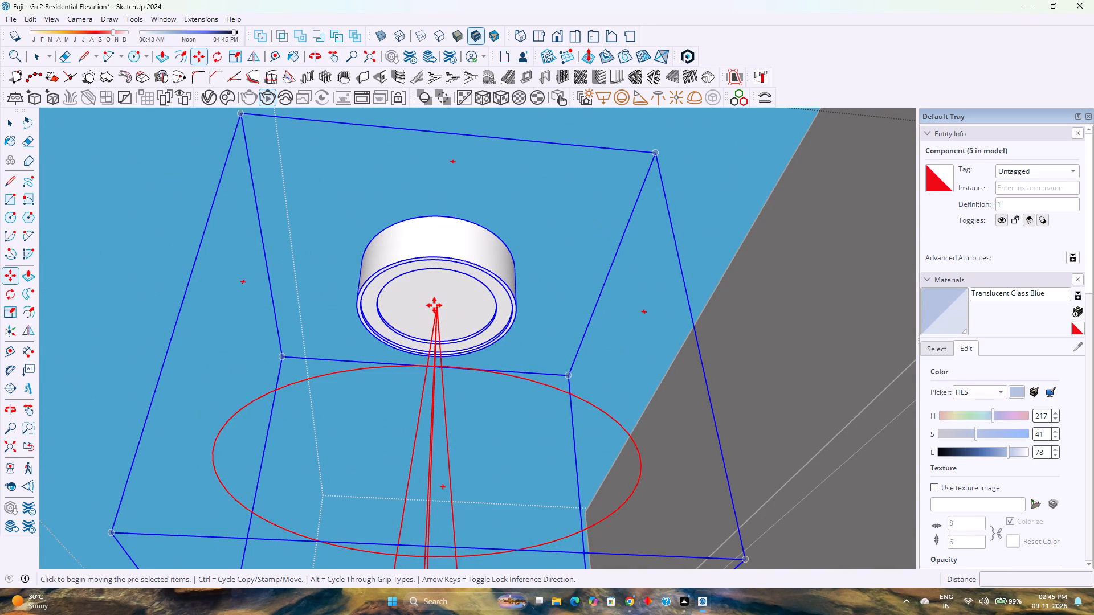
scroll(434, 305, up, 3)
key(Escape)
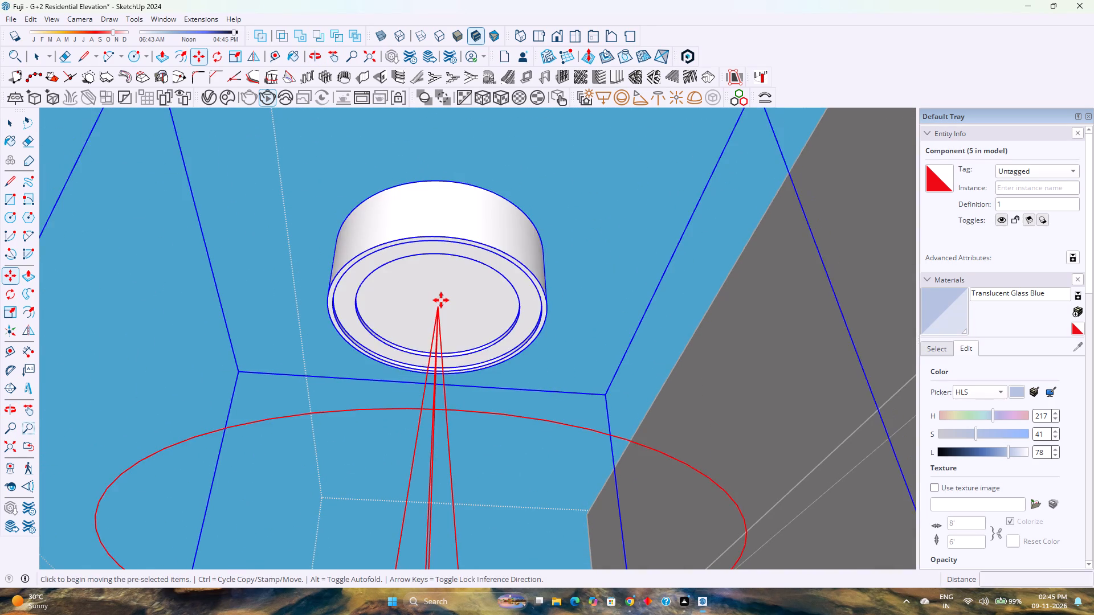
scroll(441, 300, up, 3)
click(438, 307)
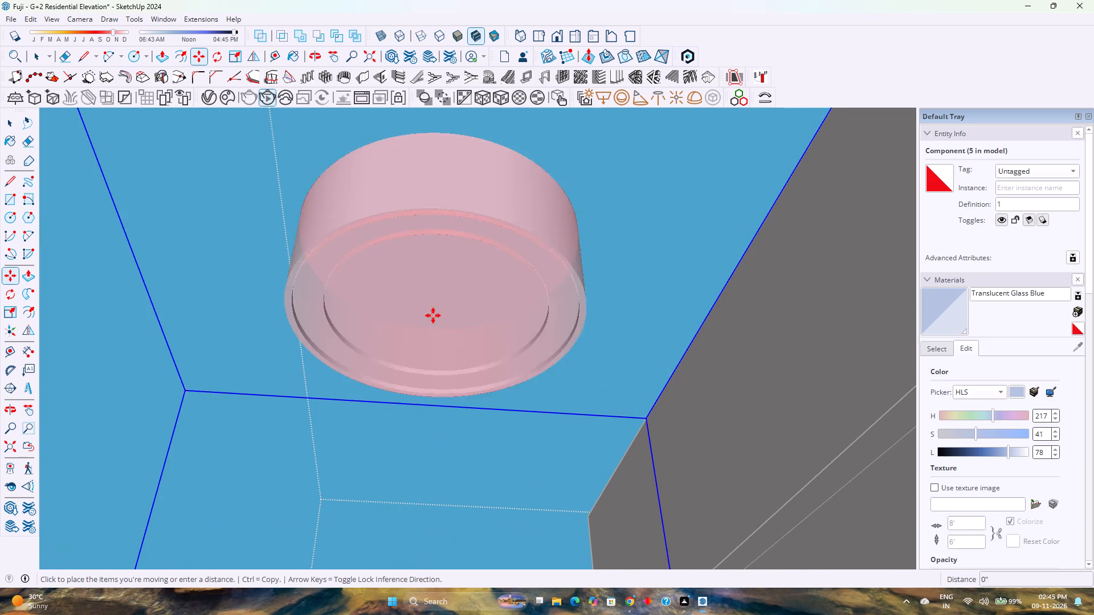
scroll(422, 389, down, 19)
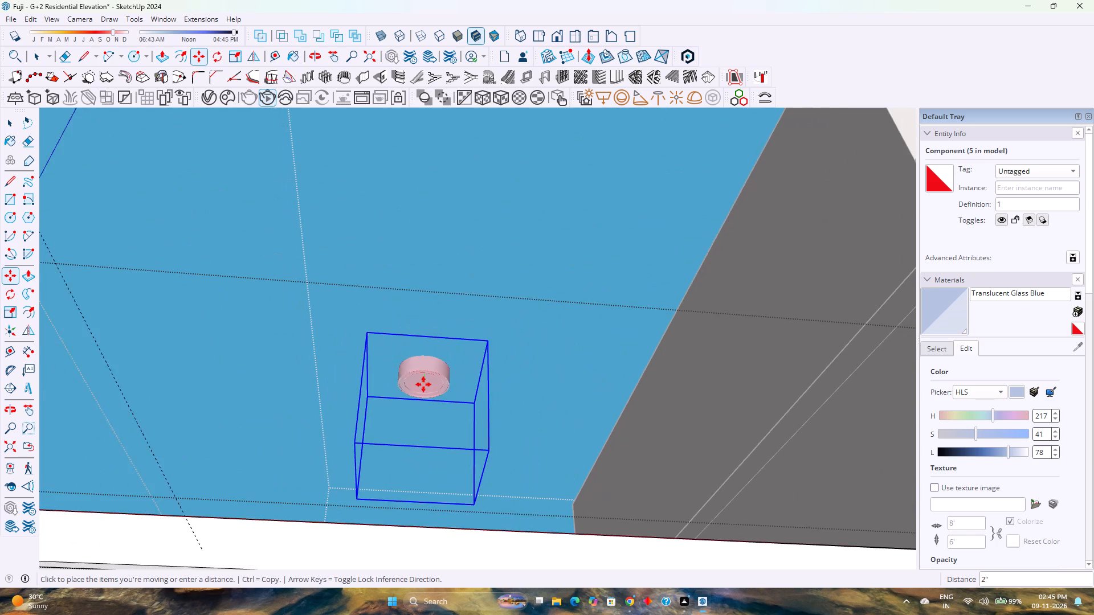
scroll(423, 384, down, 9)
middle_drag(344, 504, 342, 428)
middle_click(342, 428)
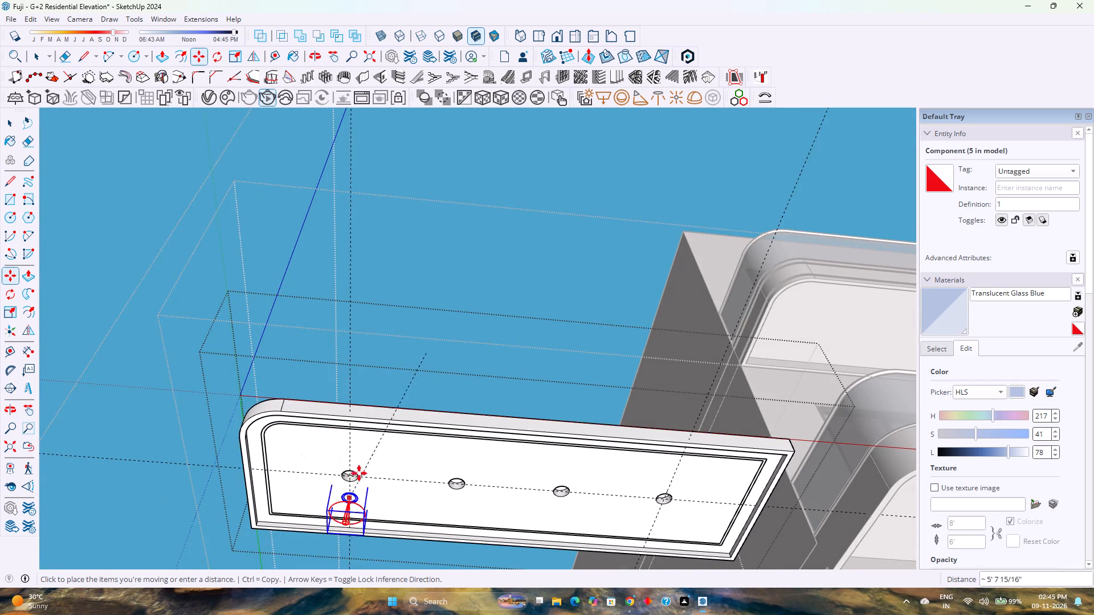
scroll(361, 466, up, 20)
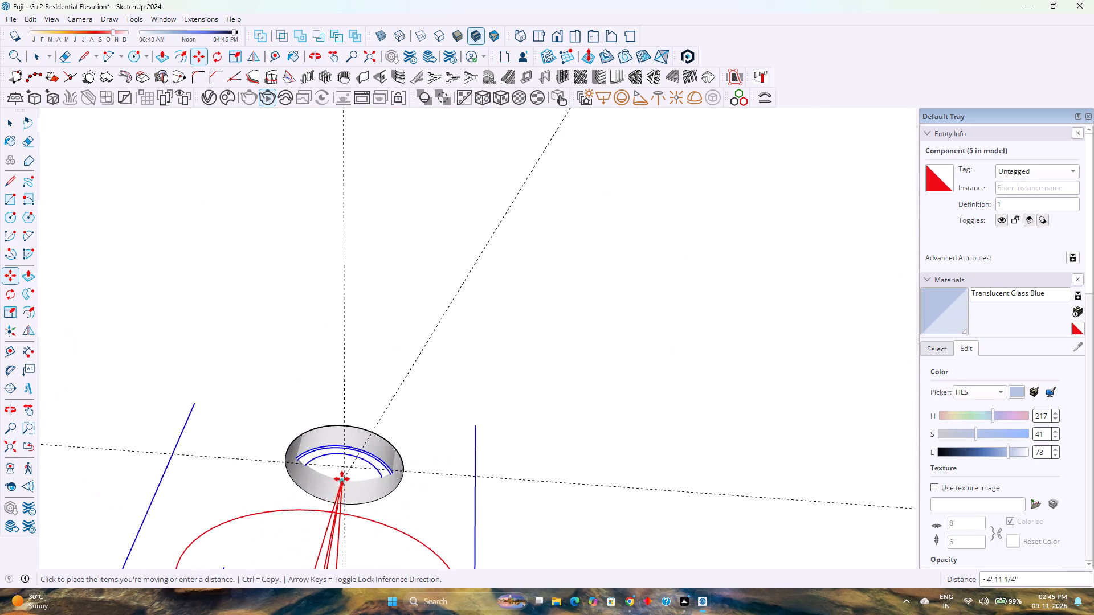
click(345, 468)
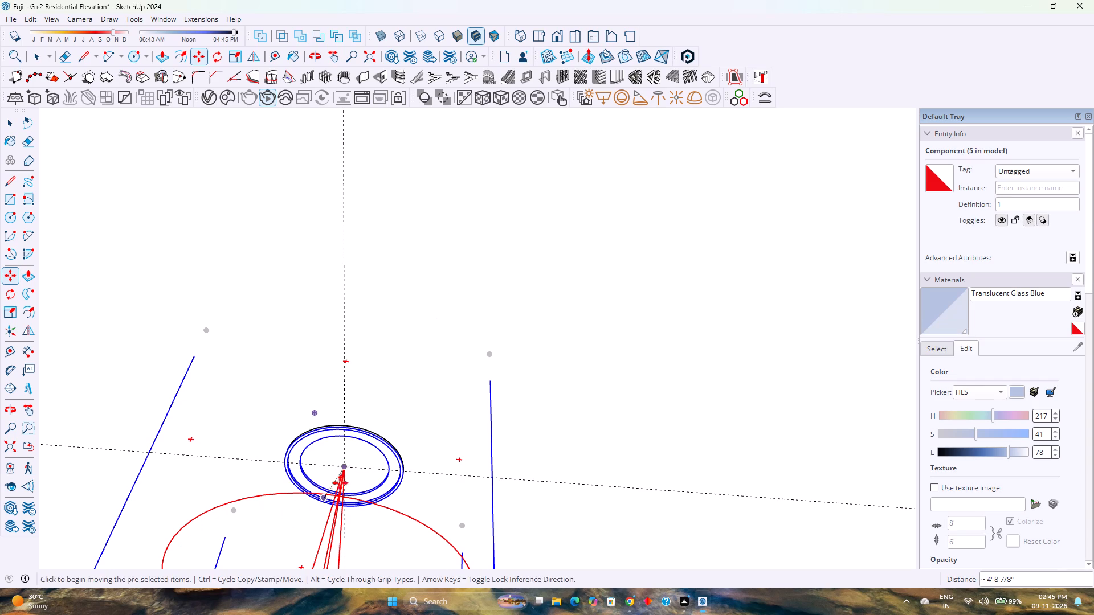
Move the light fixture down 0.10 along the vertical axis at the first recess.
middle_drag(356, 452, 331, 603)
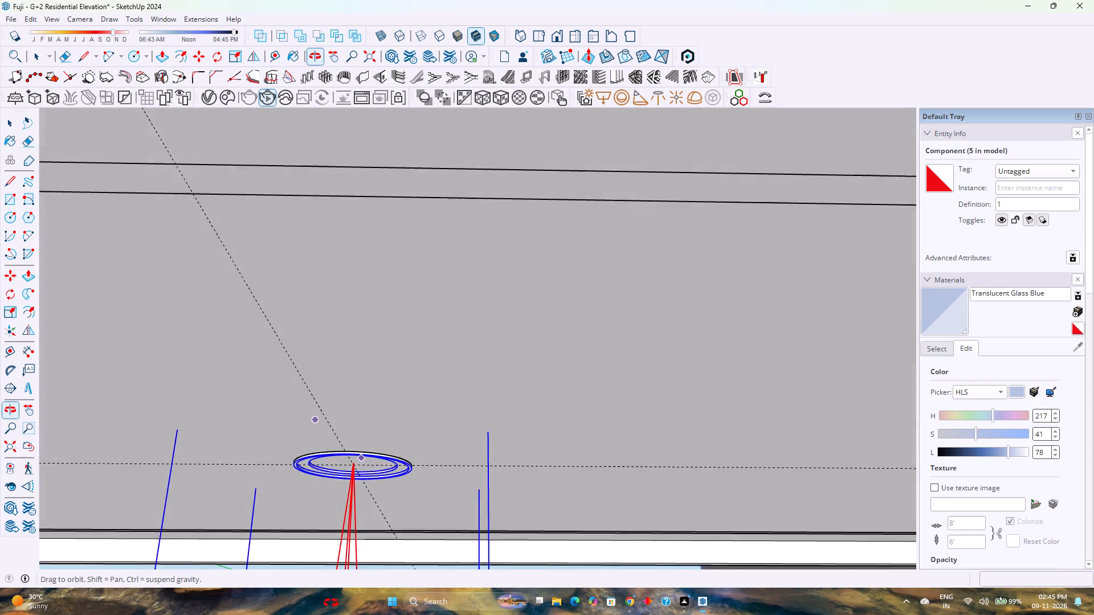
middle_drag(331, 603, 336, 567)
middle_click(336, 566)
scroll(350, 479, up, 5)
middle_drag(360, 474, 362, 498)
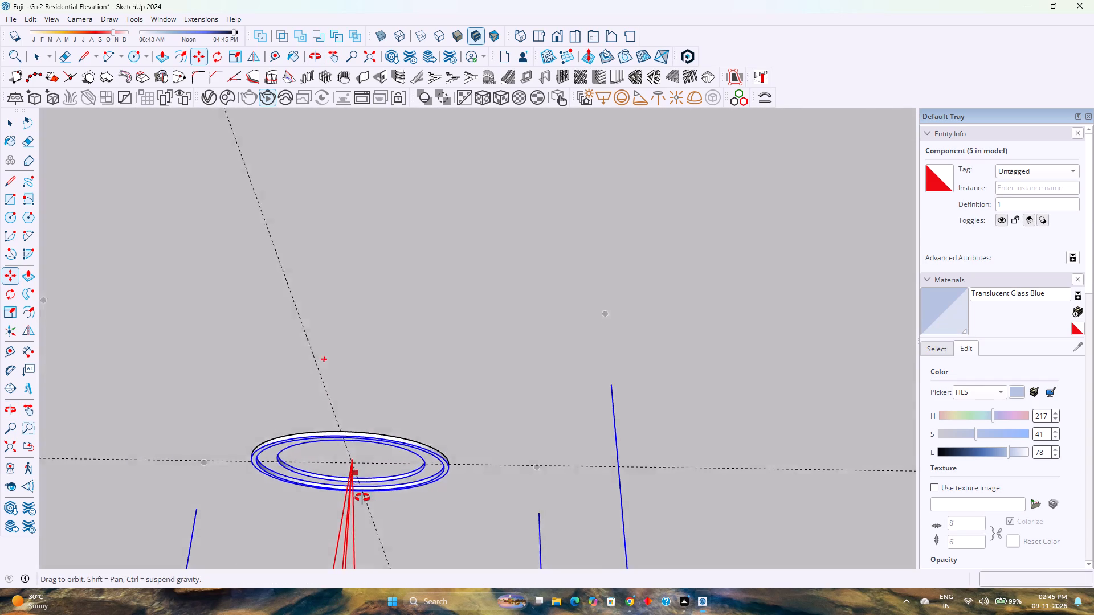
middle_drag(362, 498, 385, 491)
middle_click(386, 489)
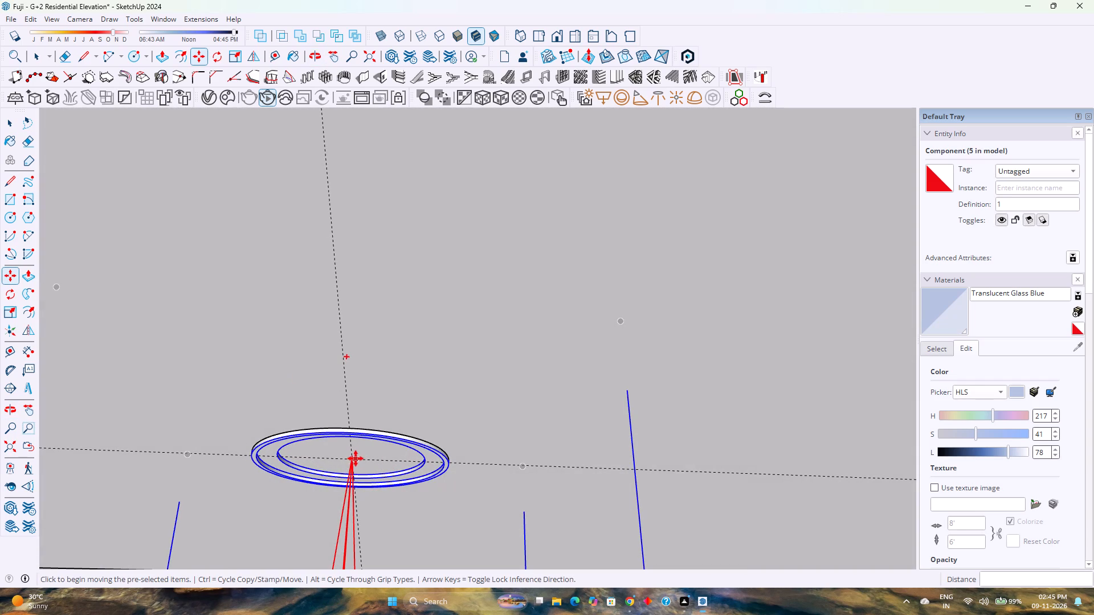
click(355, 458)
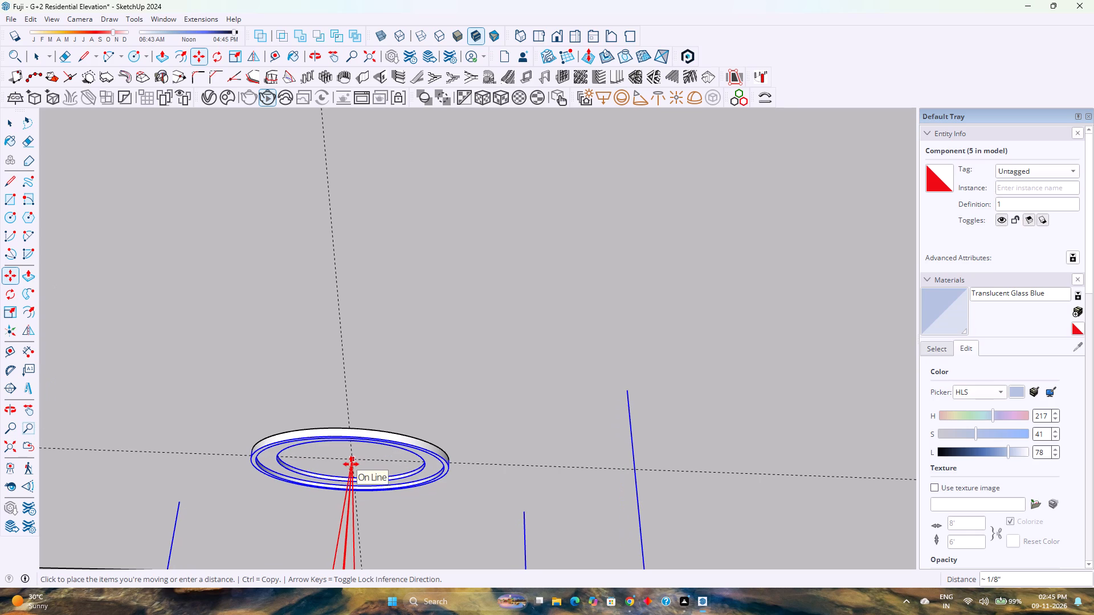
key(Up)
text(0.10)
key(Return)
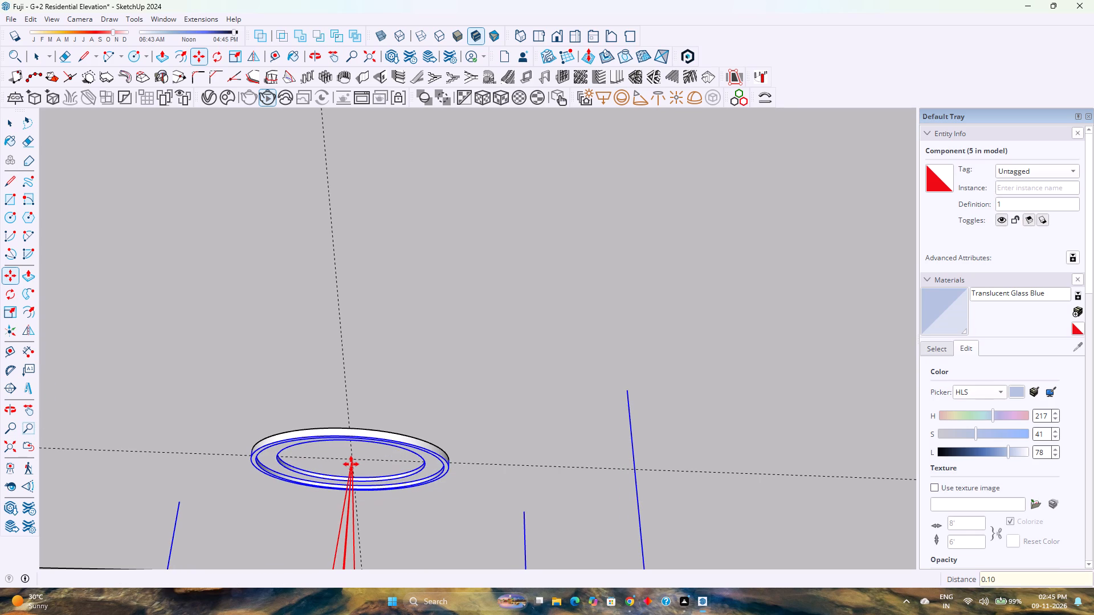
Copy the light fixture to the far recess's guide intersection, dividing the distance by 3 to fit all four recesses.
scroll(350, 458, up, 3)
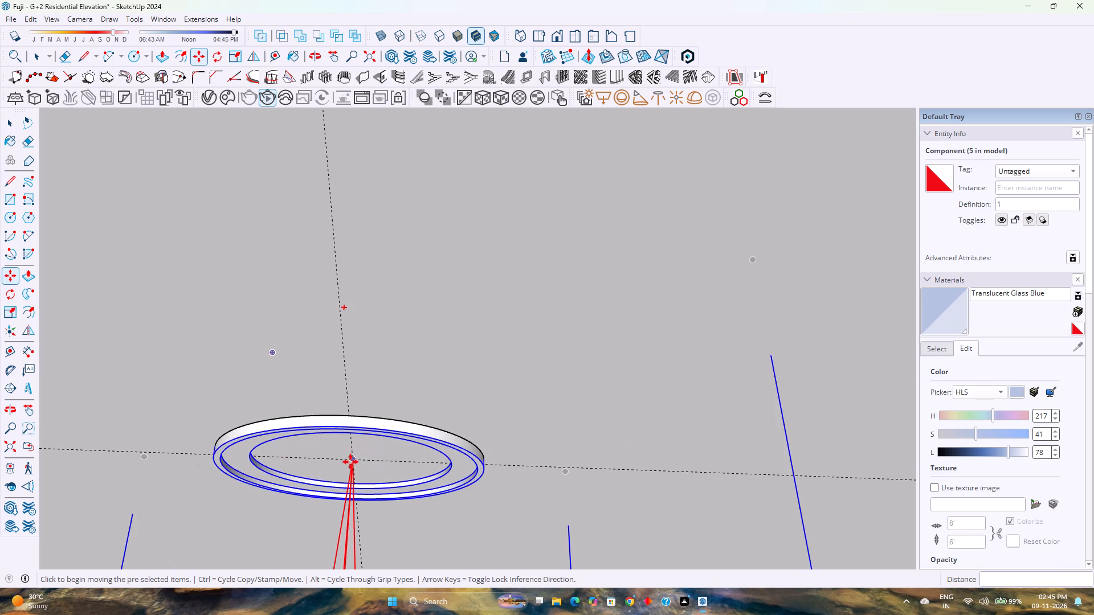
click(353, 460)
scroll(395, 470, down, 10)
shift+middle_drag(523, 462, 235, 419)
scroll(244, 409, down, 11)
shift+middle_drag(546, 428, 534, 428)
shift+middle_drag(513, 428, 334, 417)
shift+middle_click(334, 417)
shift+middle_click(333, 417)
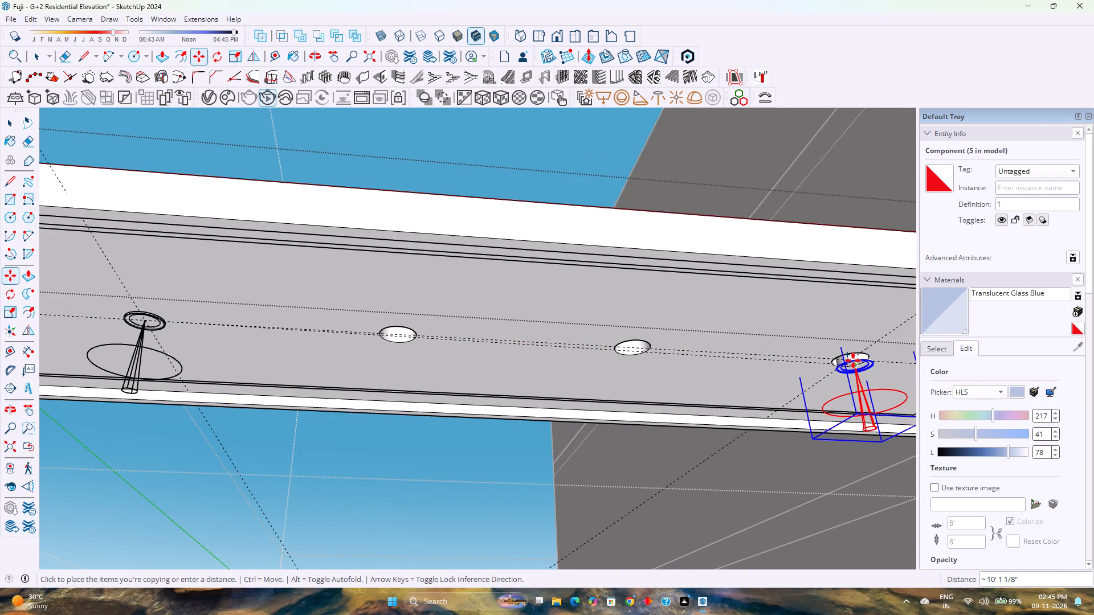
scroll(853, 360, up, 20)
scroll(853, 360, up, 1)
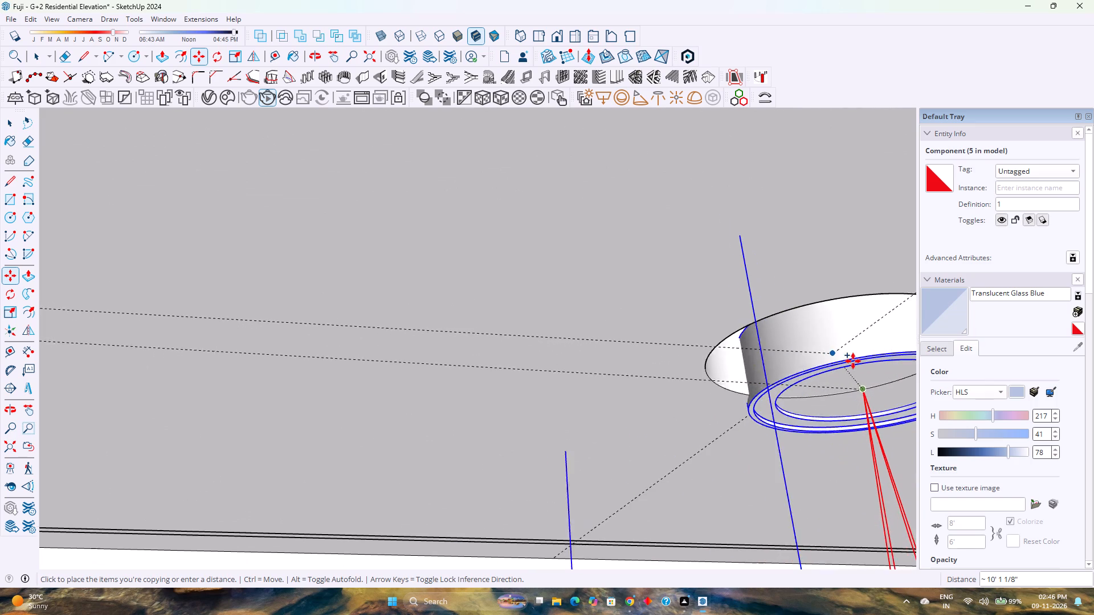
click(835, 351)
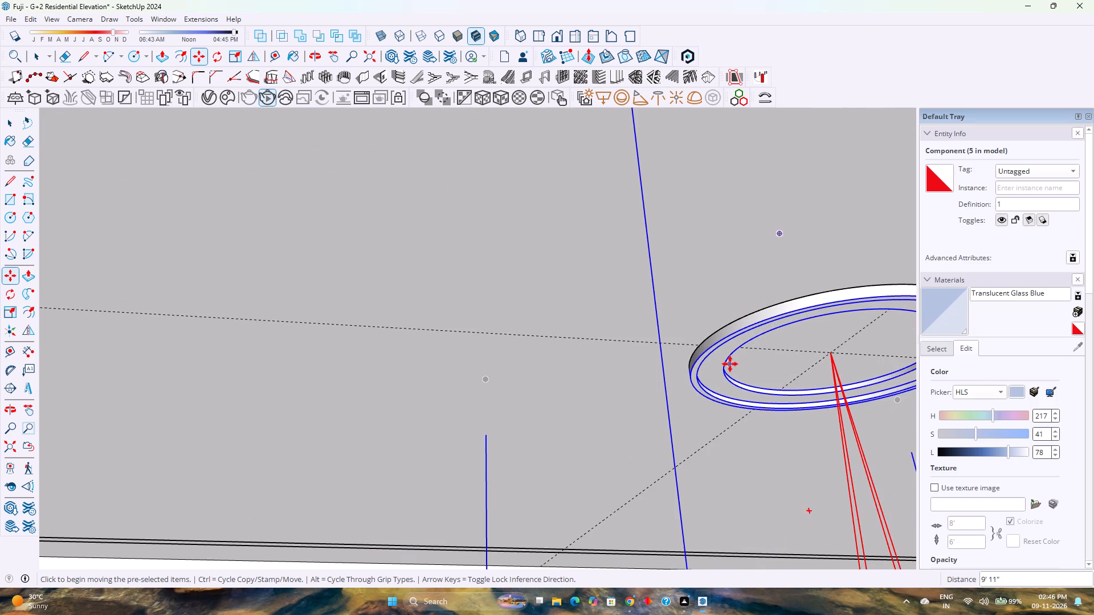
scroll(730, 364, down, 4)
scroll(730, 364, down, 20)
scroll(730, 364, down, 2)
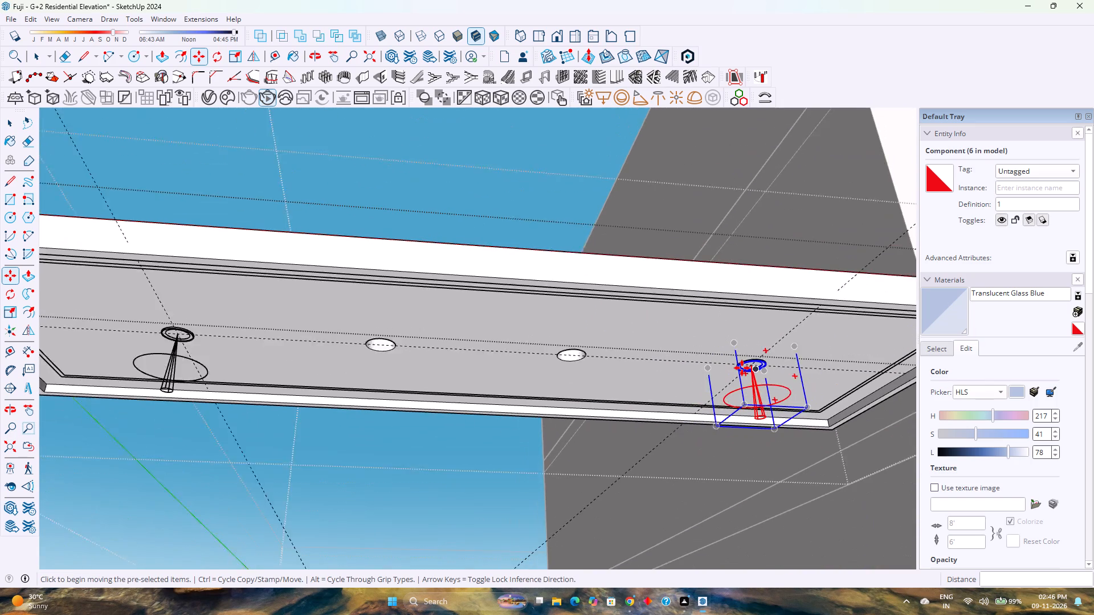
text(/3)
key(Return)
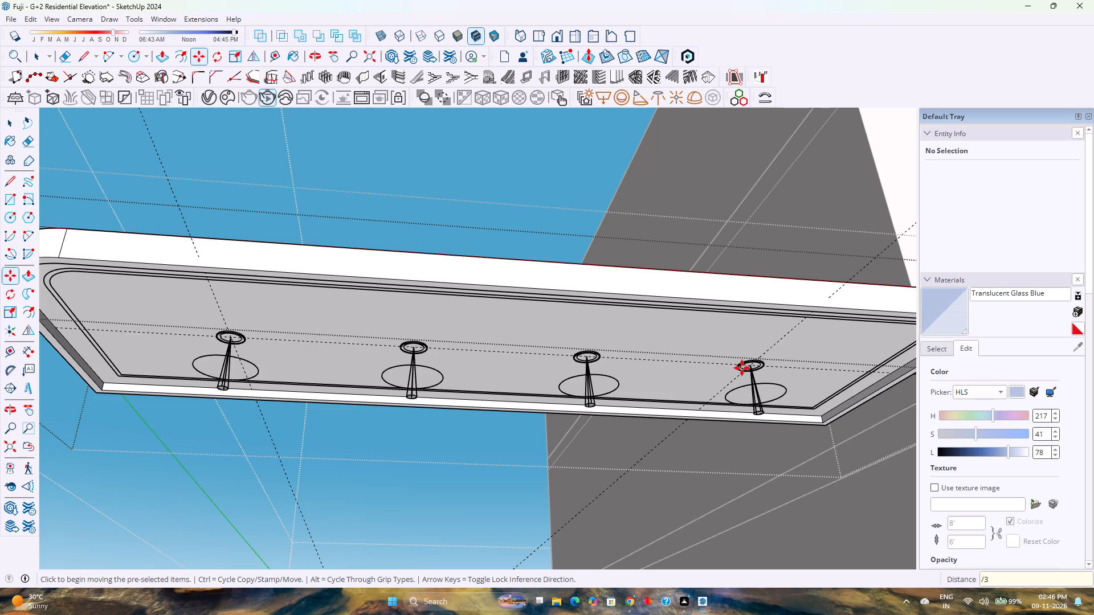
Delete all guides around the ceiling panel.
key(space)
scroll(436, 326, down, 1)
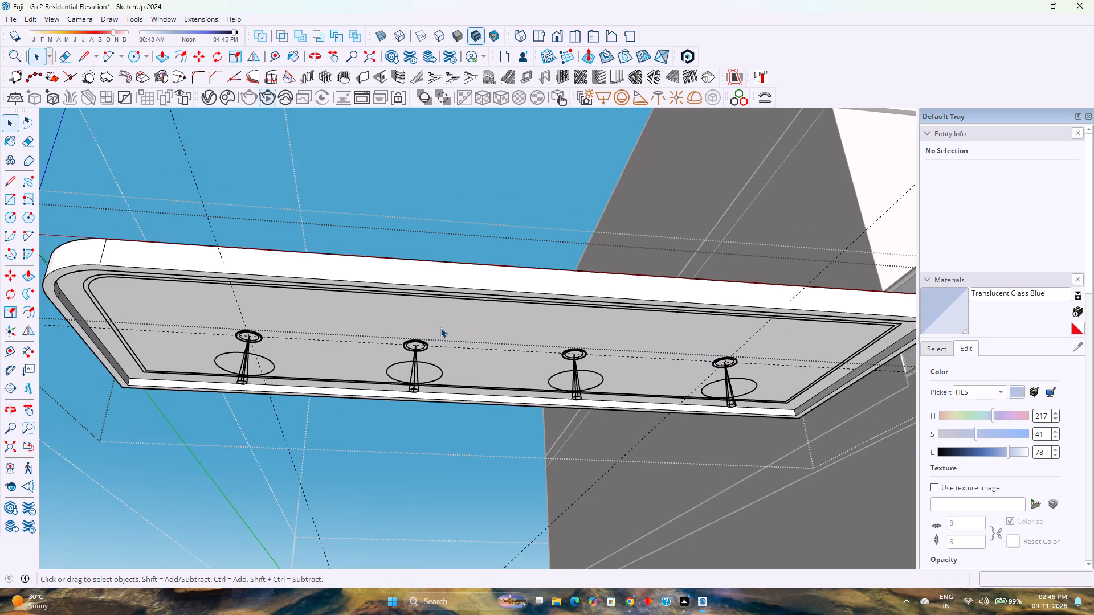
click(27, 19)
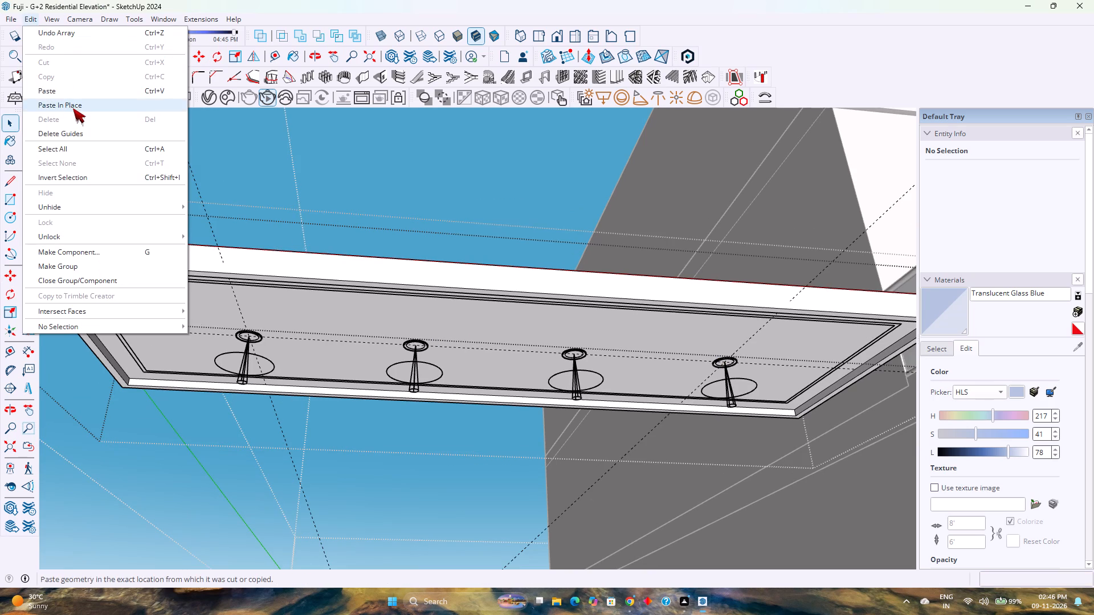
click(79, 129)
Close the ceiling panel's group and move it 20' by its corner endpoint into place on the lower balcony's underside.
scroll(443, 430, down, 5)
click(462, 363)
key(Escape)
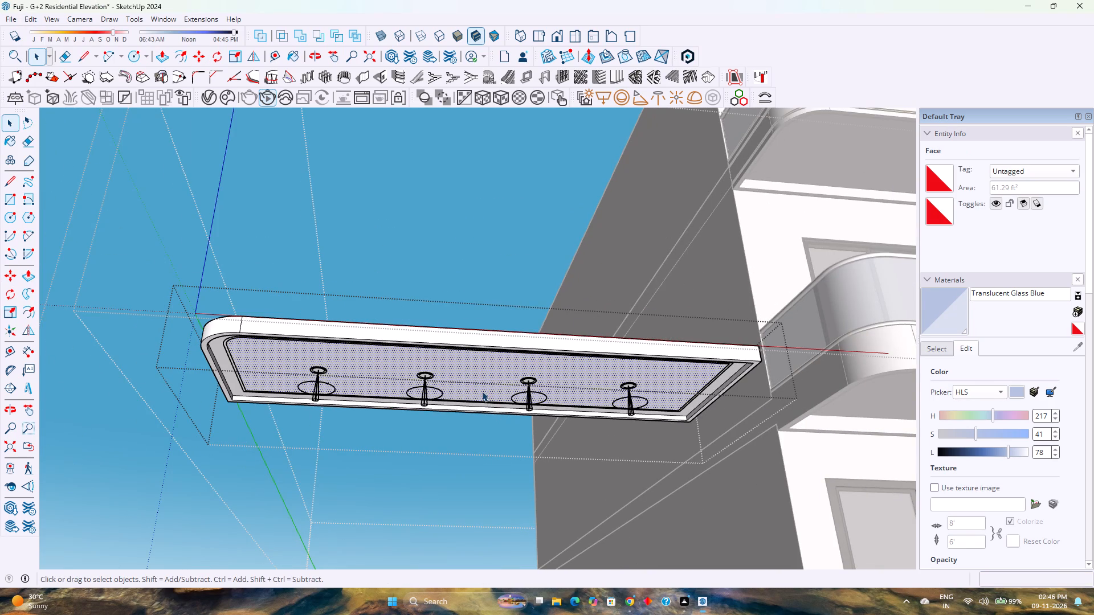
click(469, 364)
scroll(563, 416, down, 1)
middle_drag(660, 435, 640, 404)
middle_click(639, 403)
middle_drag(635, 397, 632, 391)
middle_click(632, 391)
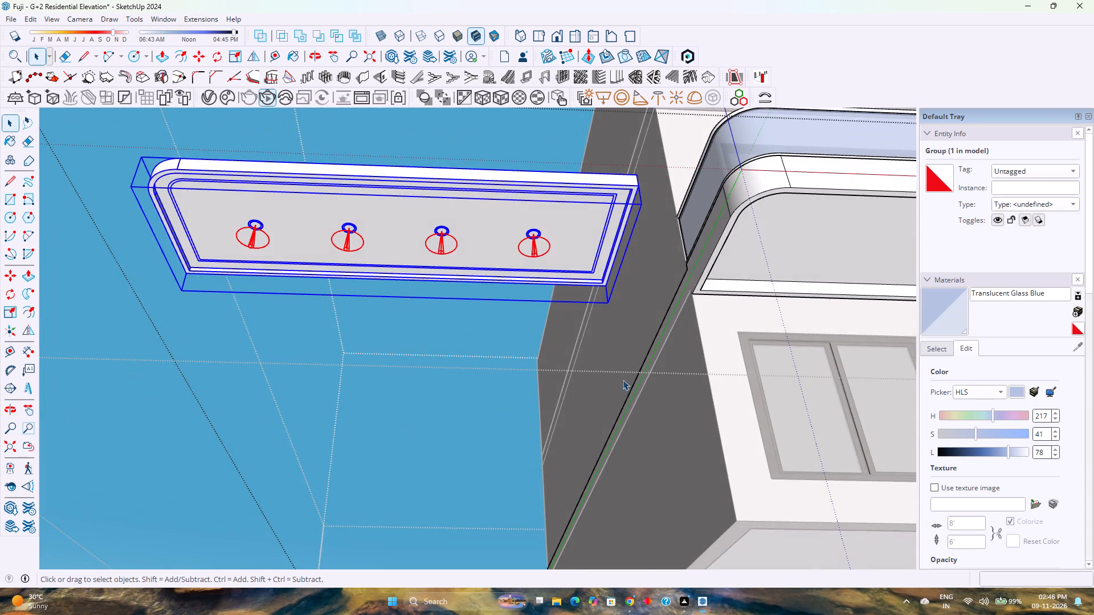
scroll(623, 380, down, 1)
middle_drag(627, 331, 519, 427)
middle_click(519, 427)
key(m)
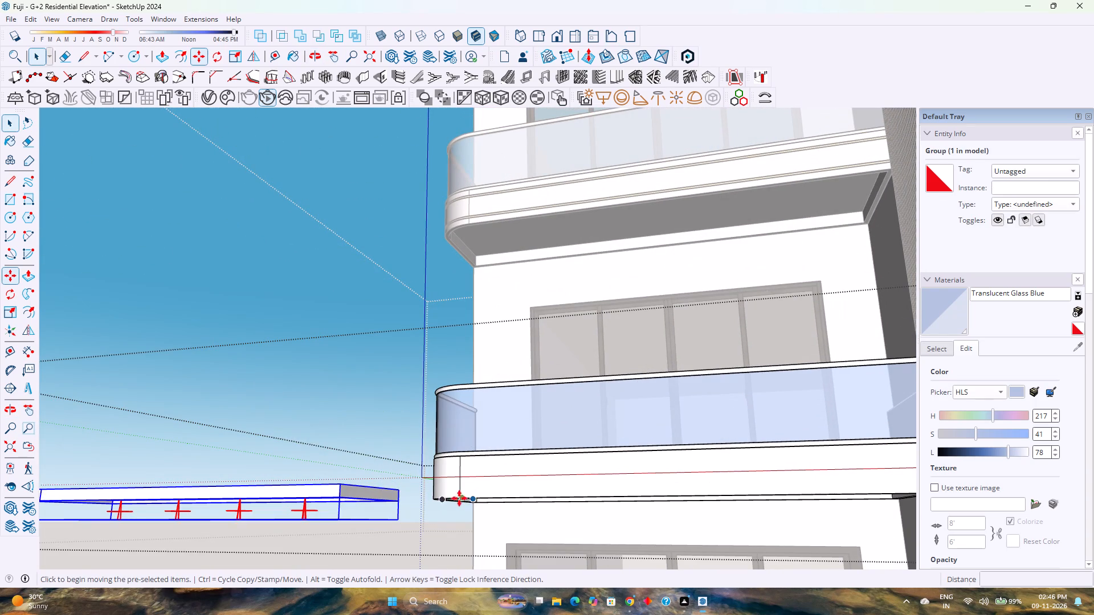
click(398, 488)
middle_drag(515, 512, 544, 410)
middle_drag(546, 405, 561, 374)
middle_click(563, 371)
middle_drag(566, 366, 572, 360)
middle_click(572, 359)
middle_drag(576, 359, 581, 361)
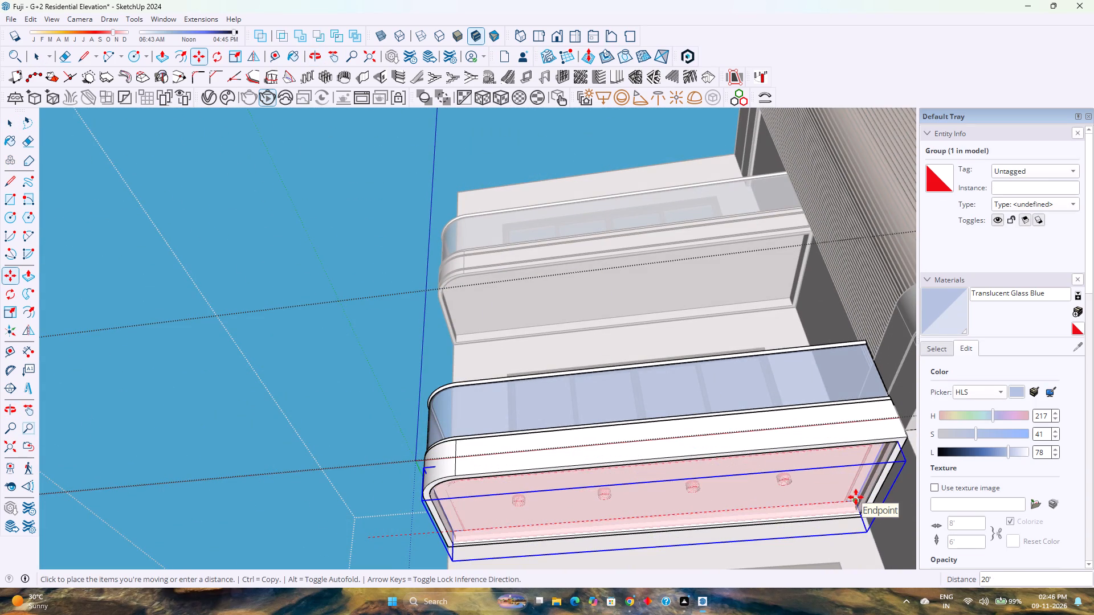
click(857, 497)
middle_drag(841, 520, 784, 470)
middle_drag(784, 470, 775, 468)
middle_drag(756, 464, 749, 464)
middle_click(724, 462)
middle_drag(717, 463, 706, 464)
middle_click(701, 464)
middle_click(700, 465)
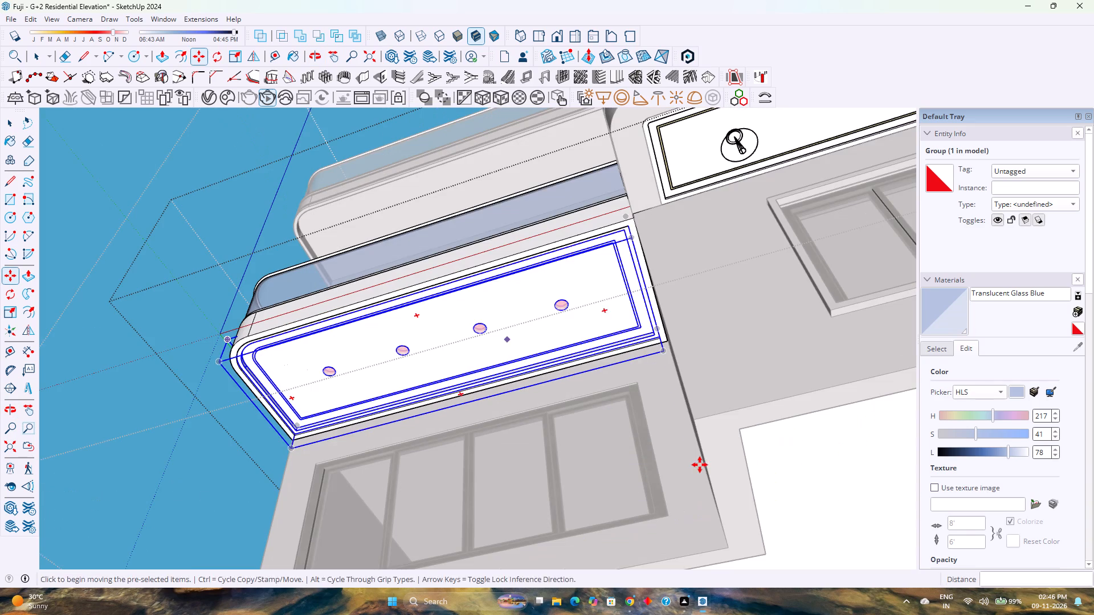
key(space)
scroll(410, 419, down, 2)
key(Escape)
Examine the fitted lower balcony ceiling panel, its lights and its edge against the wall, alongside the rest of the front elevation.
middle_drag(410, 419, 433, 427)
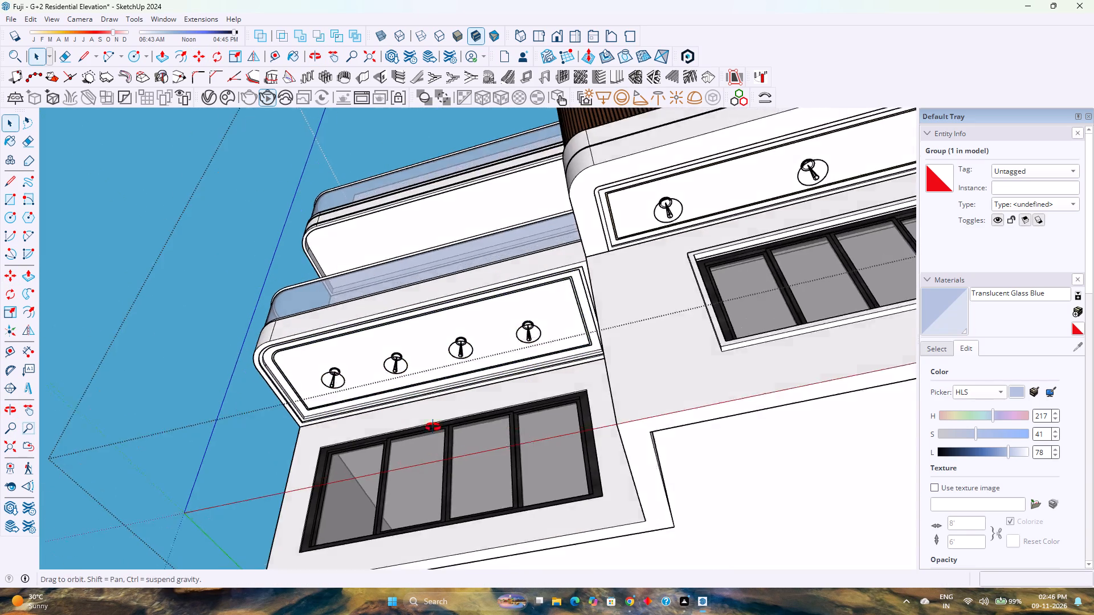
middle_drag(433, 427, 617, 407)
middle_click(618, 407)
scroll(489, 346, up, 2)
shift+middle_drag(359, 371, 498, 441)
shift+middle_click(499, 441)
shift+middle_click(499, 441)
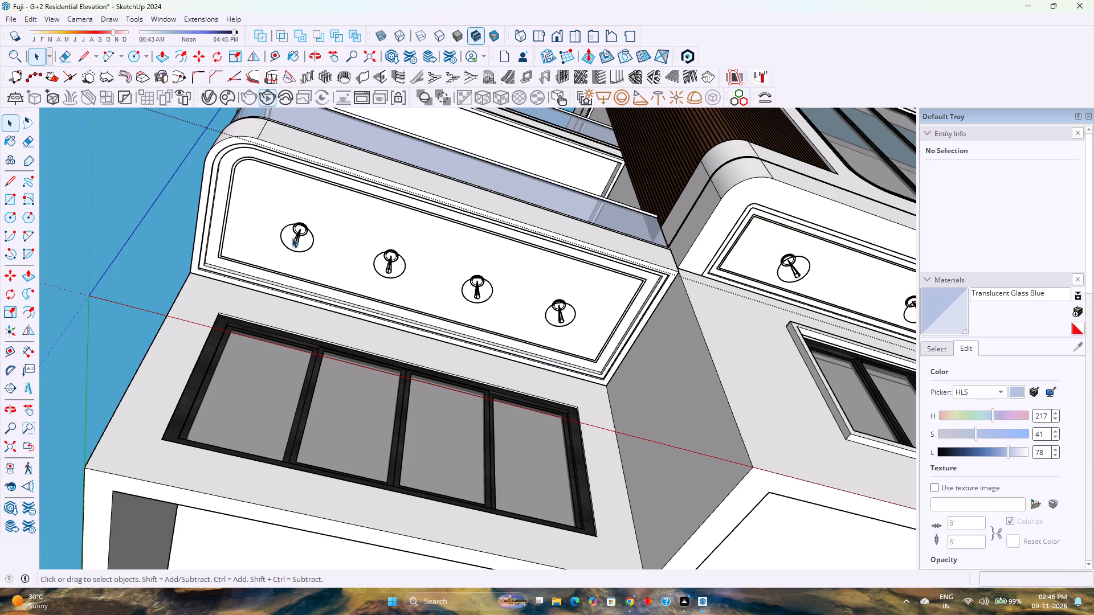
middle_drag(275, 244, 142, 369)
middle_click(142, 370)
scroll(353, 138, up, 4)
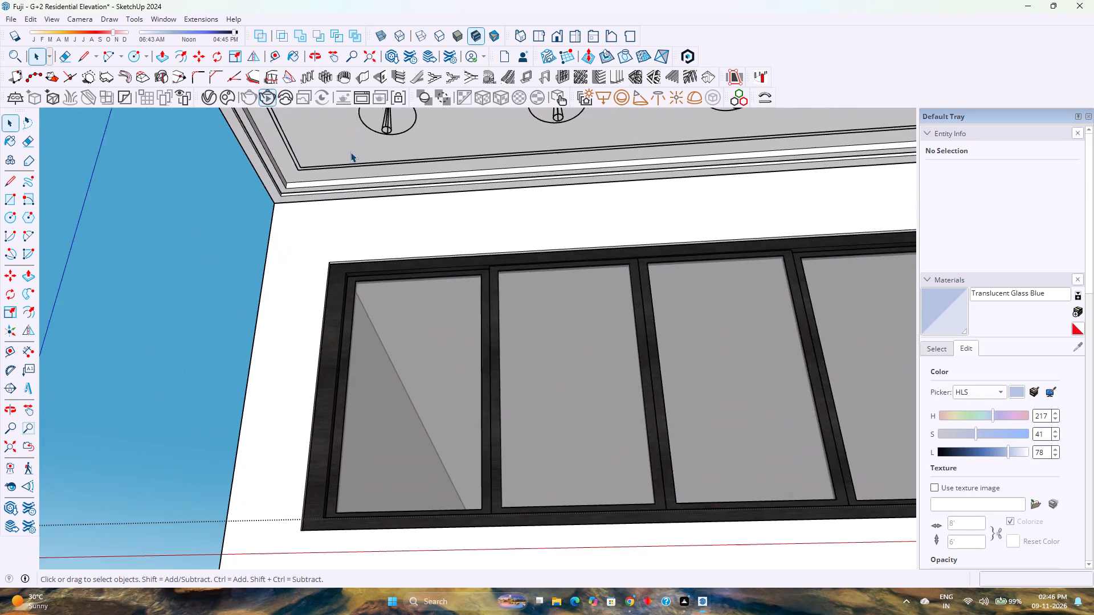
scroll(350, 152, up, 12)
middle_drag(324, 167, 280, 233)
middle_click(280, 233)
scroll(275, 225, down, 6)
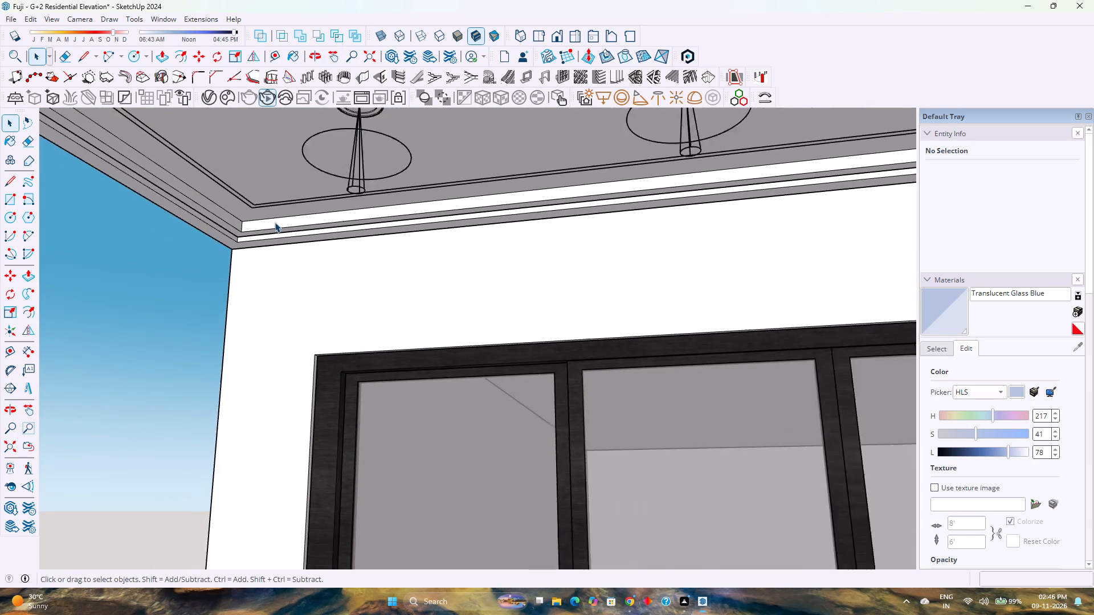
scroll(275, 222, down, 7)
scroll(276, 212, up, 7)
double_click(270, 220)
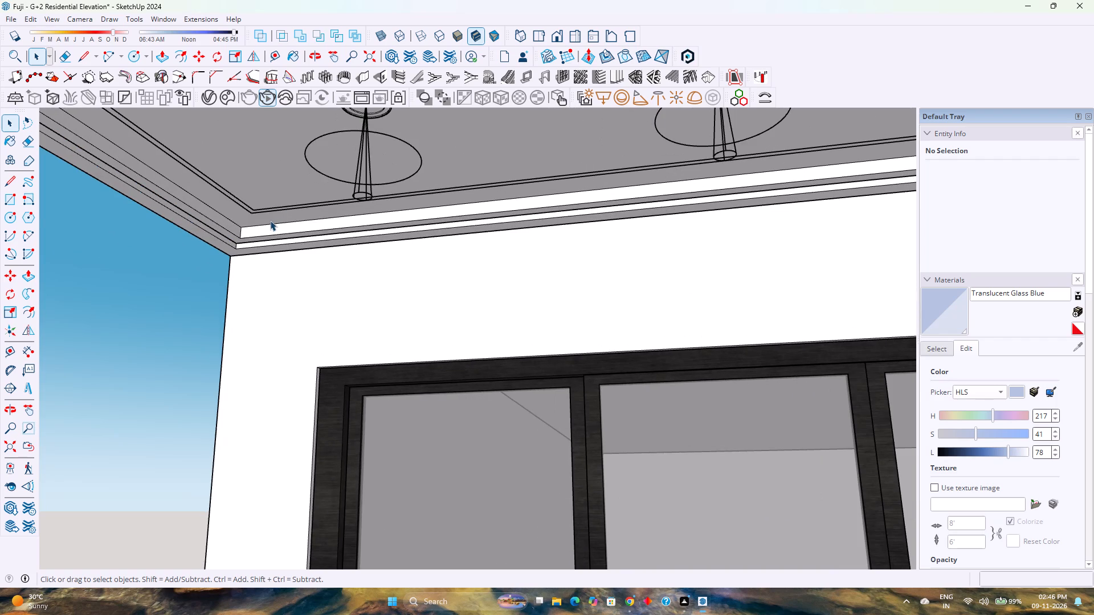
scroll(270, 220, up, 3)
click(270, 220)
click(270, 220)
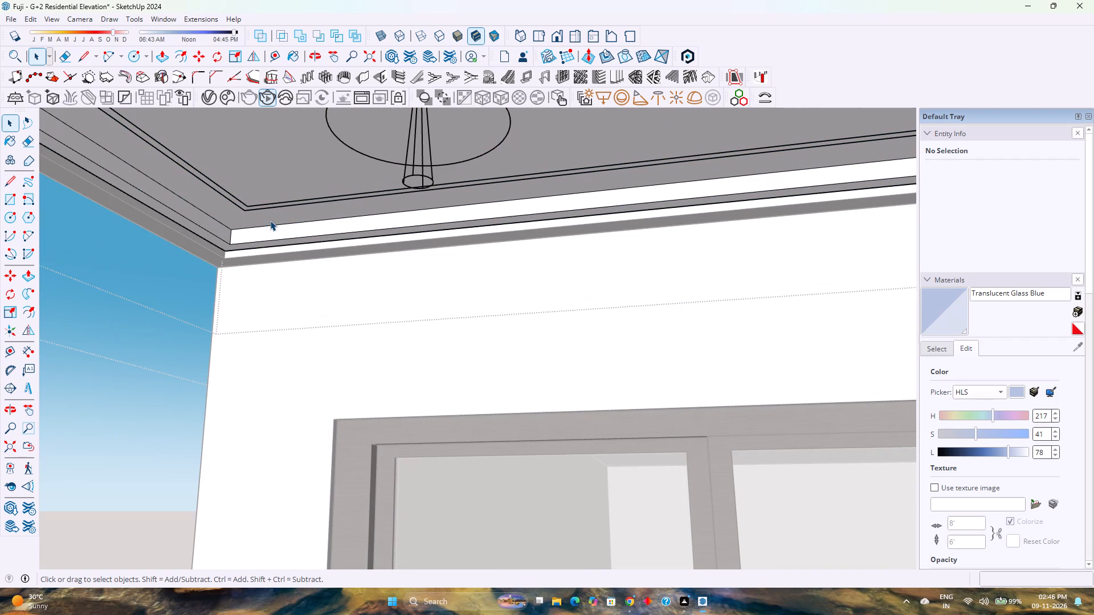
scroll(266, 265, down, 18)
click(138, 320)
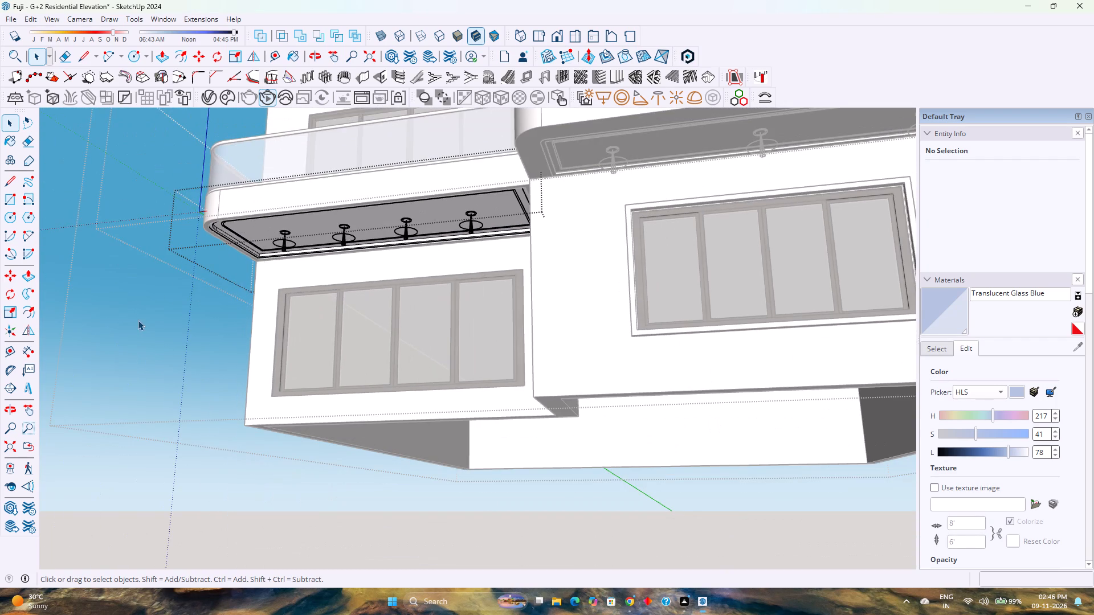
scroll(134, 316, down, 3)
click(133, 315)
scroll(175, 288, down, 2)
middle_drag(177, 288, 263, 355)
middle_click(263, 355)
scroll(270, 324, down, 2)
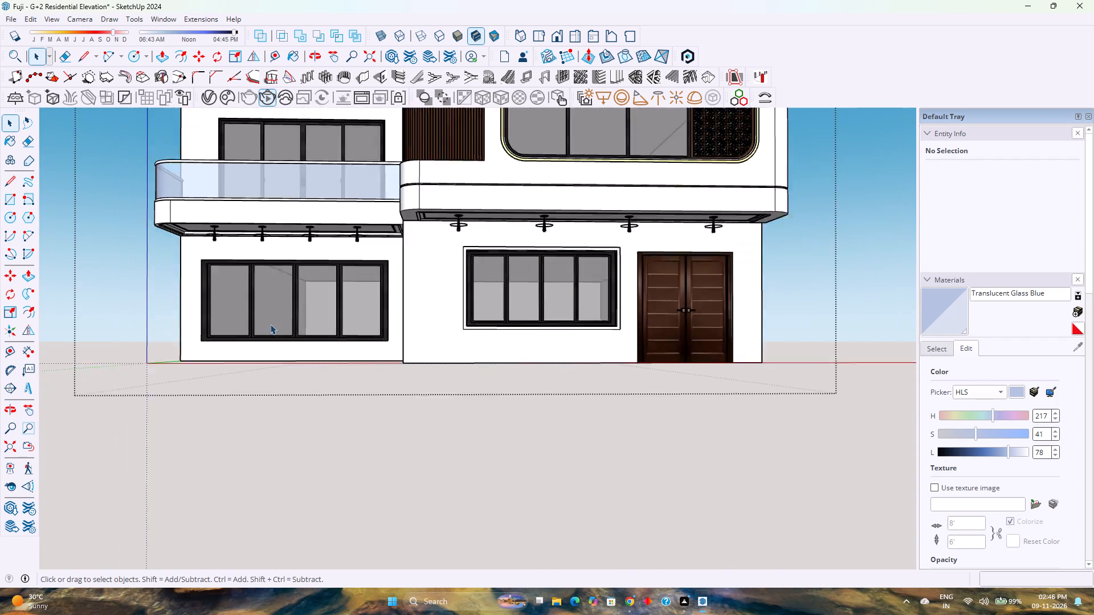
Open the lower balcony's group and copy its ceiling panel with the four lights to the clipboard.
scroll(270, 324, down, 9)
scroll(300, 190, up, 7)
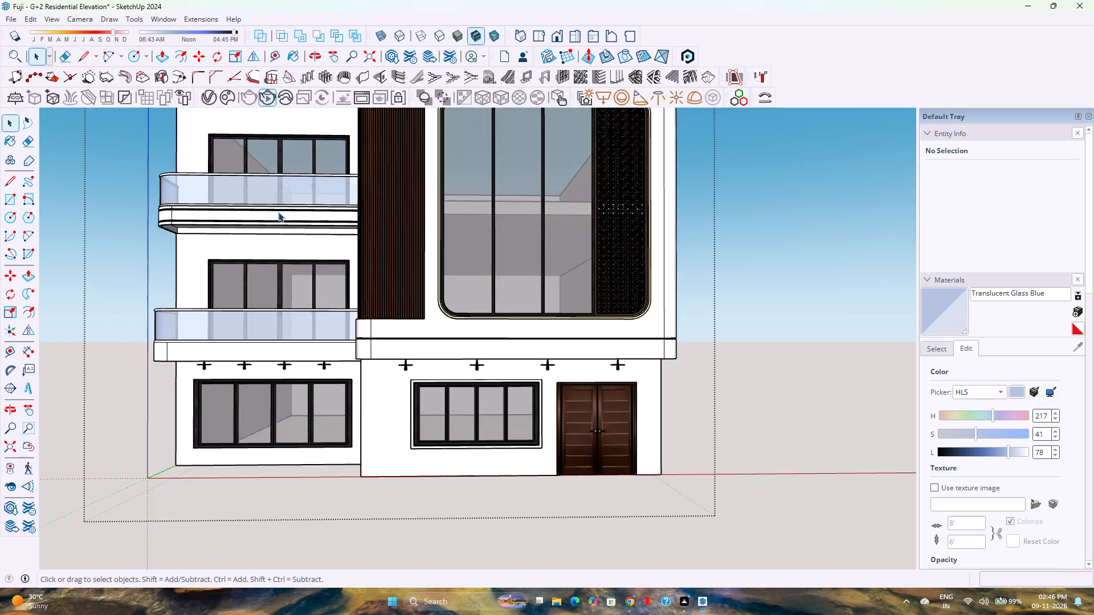
middle_drag(285, 212, 429, 105)
middle_click(429, 105)
scroll(519, 178, up, 2)
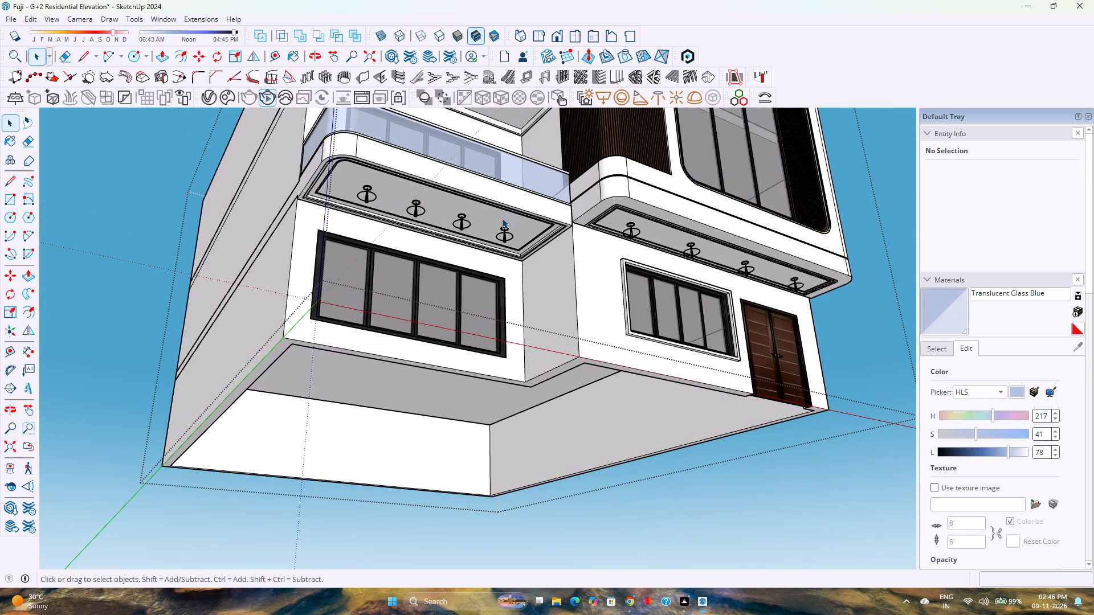
scroll(497, 218, up, 5)
click(431, 211)
click(431, 211)
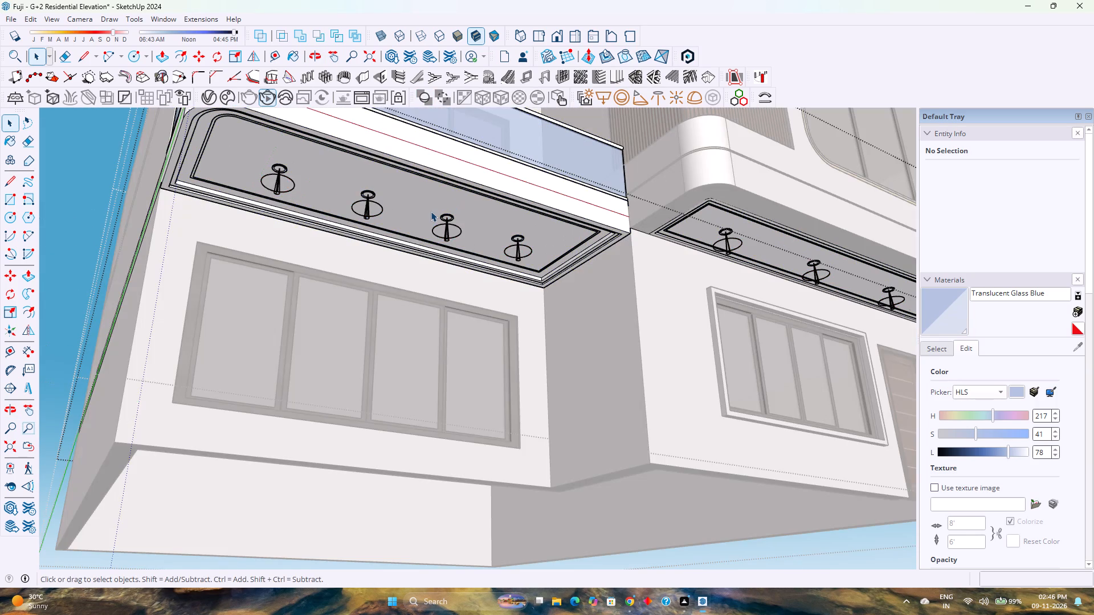
click(431, 211)
key(ctrl+c)
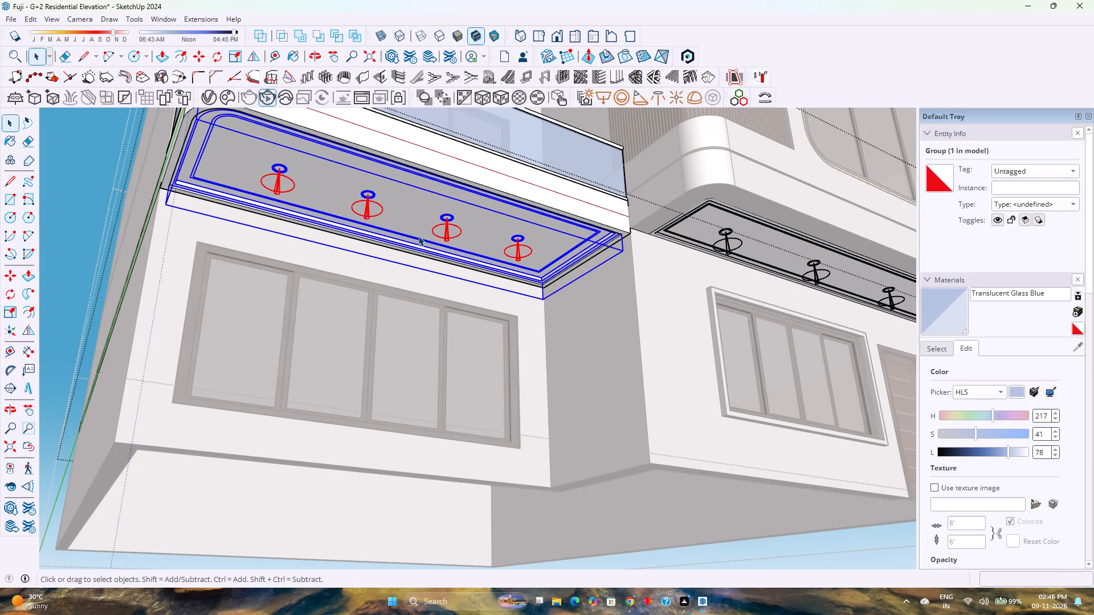
Open the upper balcony's group and paste the copied ceiling panel in the open space beside the building.
scroll(418, 234, down, 15)
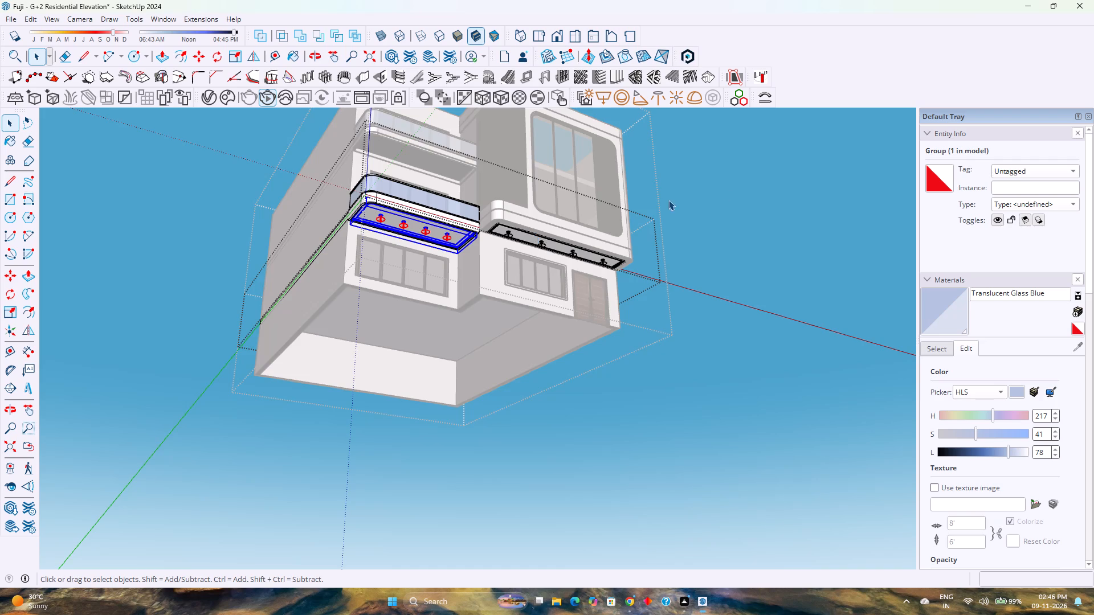
click(732, 189)
click(435, 146)
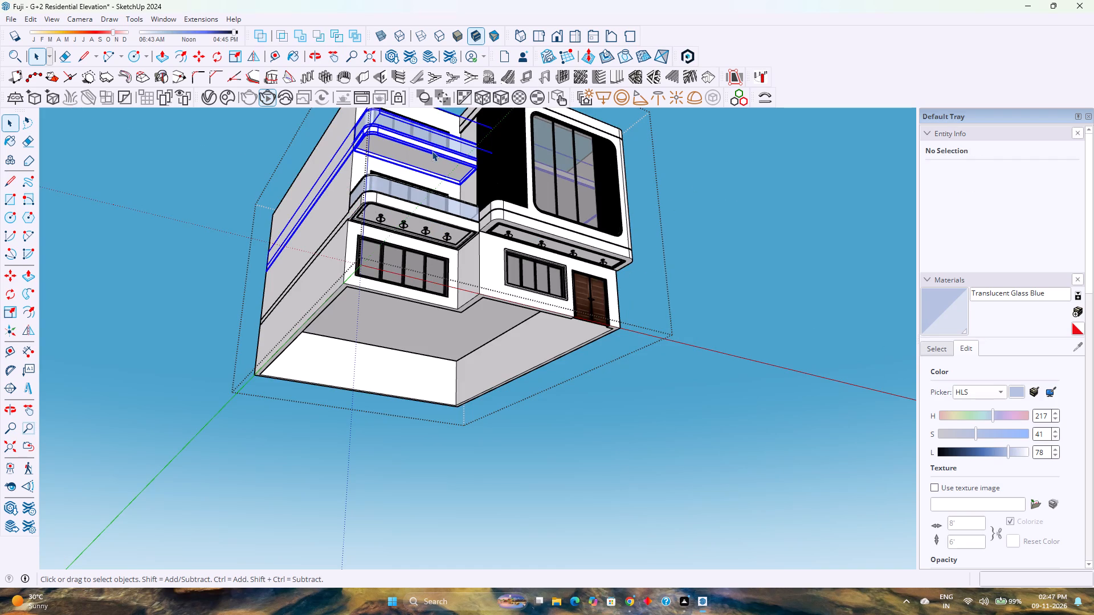
double_click(432, 151)
scroll(427, 159, up, 11)
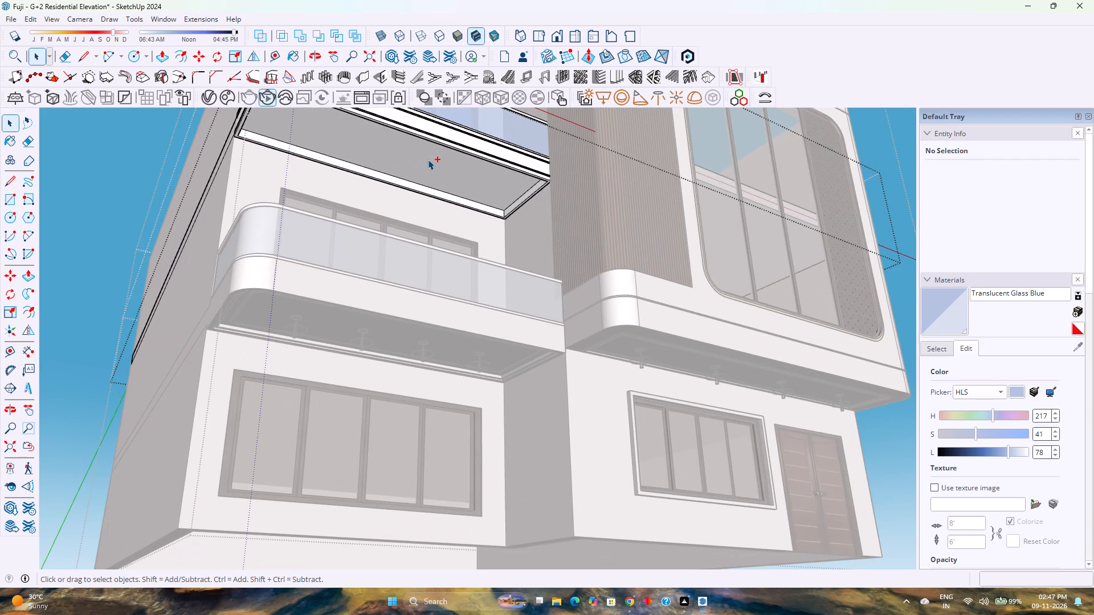
key(ctrl+v)
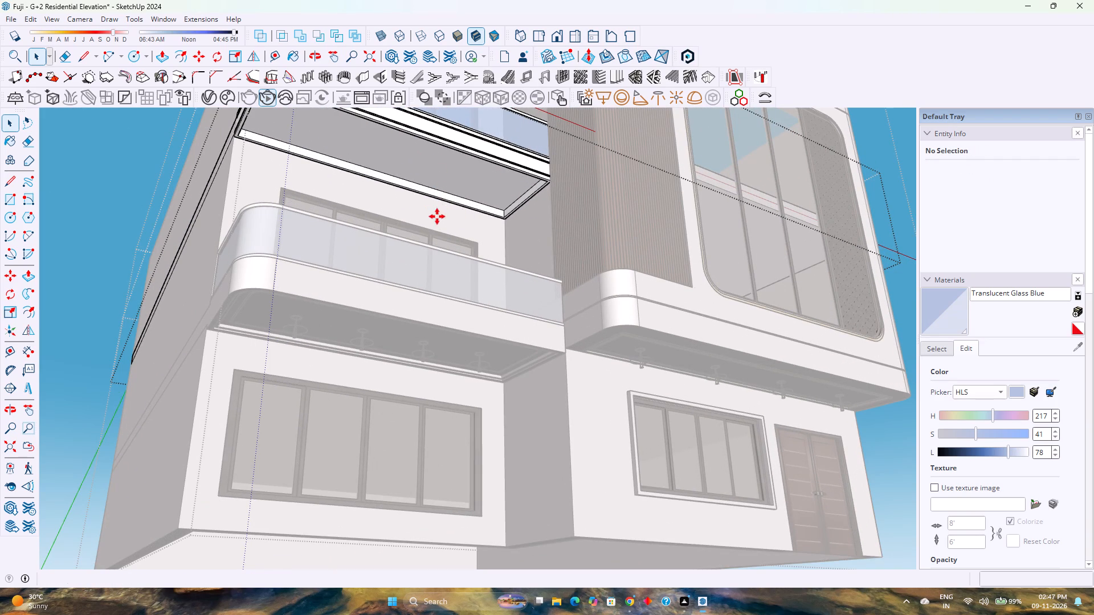
scroll(471, 229, down, 3)
scroll(366, 194, down, 5)
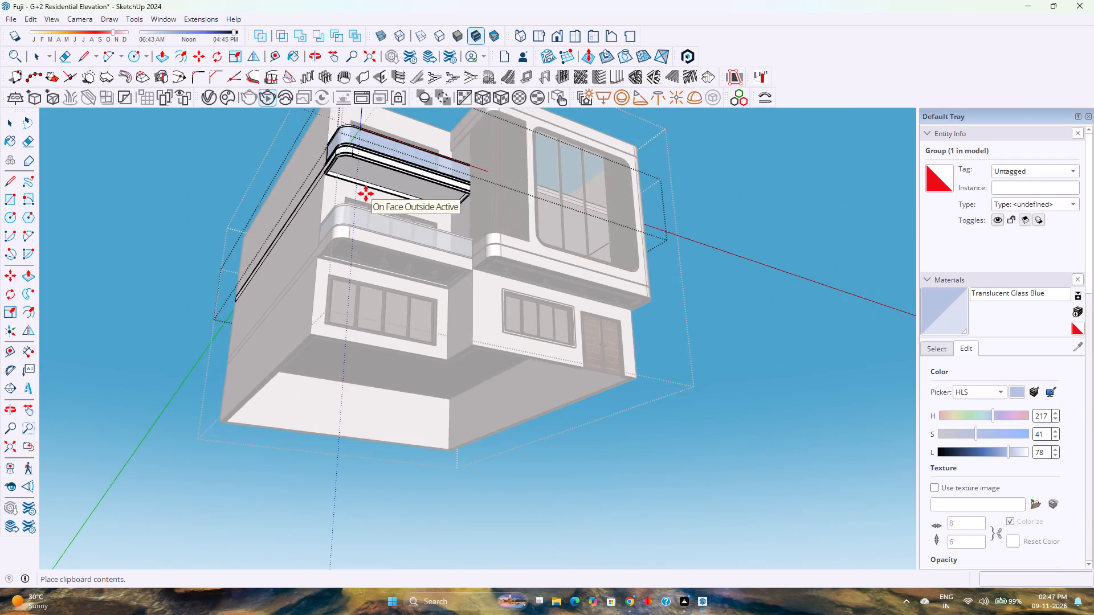
scroll(366, 194, down, 3)
click(688, 232)
Move the pasted ceiling panel about 61' 9 5/8" by its corner onto the wall-side endpoint of the upper balcony's underside.
scroll(663, 234, up, 6)
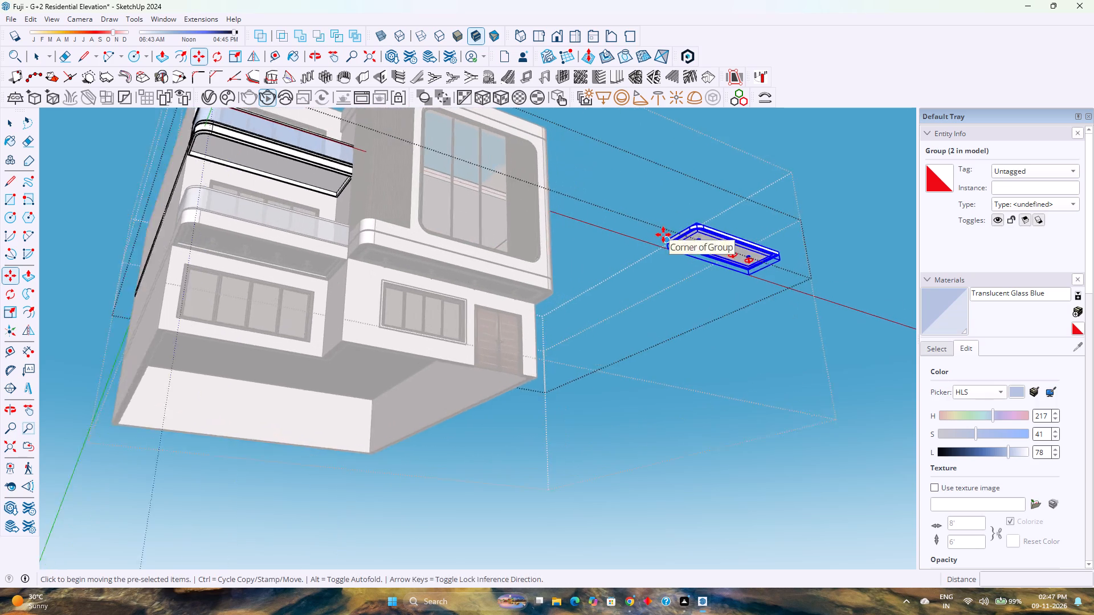
scroll(663, 235, up, 10)
click(670, 241)
scroll(651, 232, down, 2)
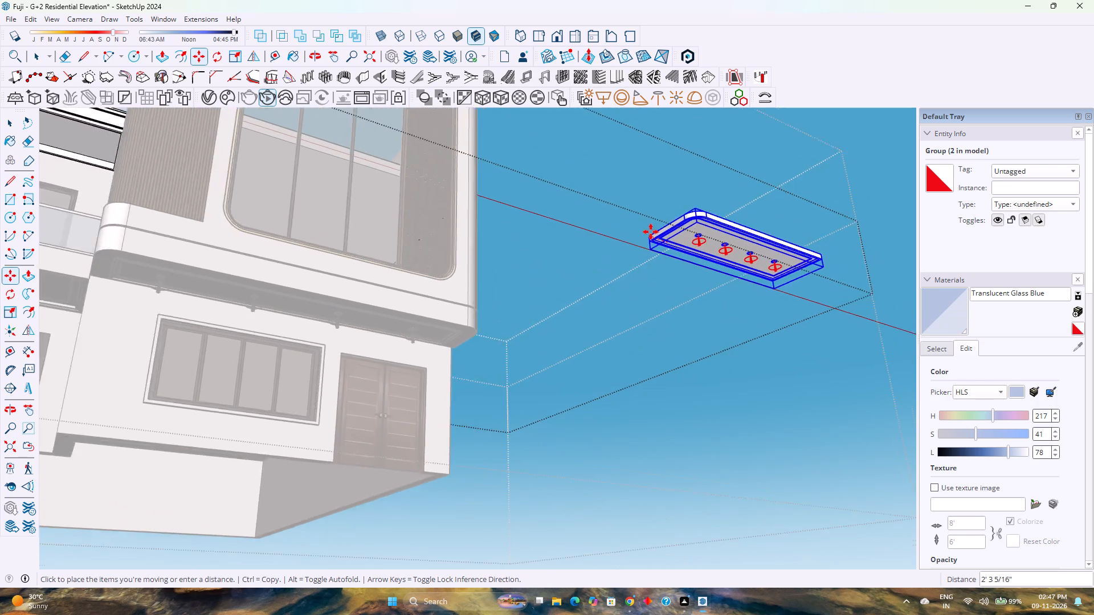
scroll(651, 232, down, 7)
scroll(133, 139, up, 2)
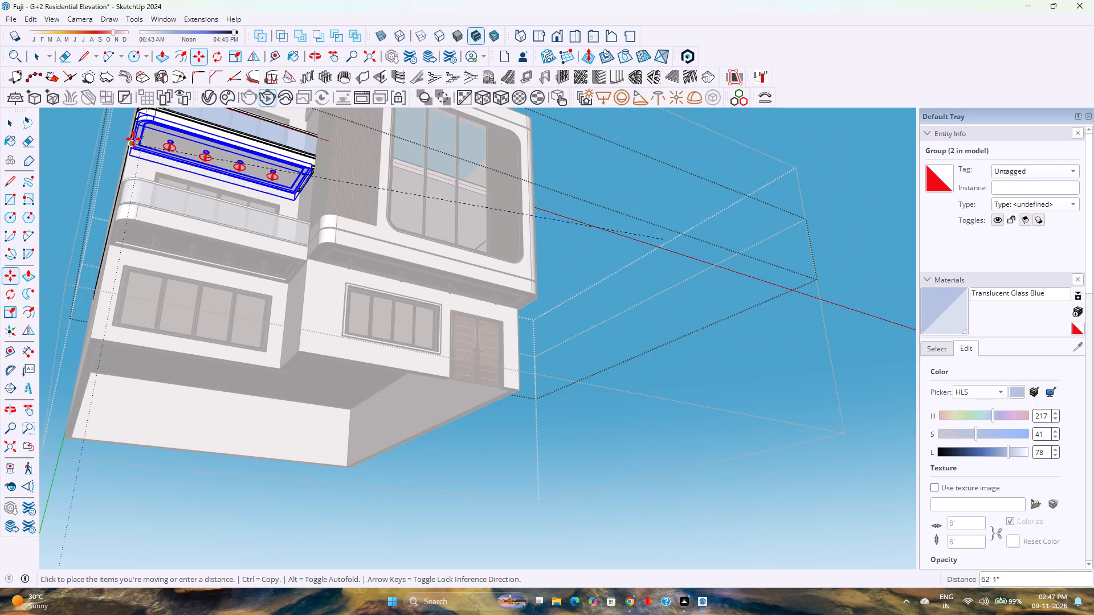
scroll(133, 139, up, 20)
scroll(133, 139, up, 3)
middle_drag(138, 143, 7, 161)
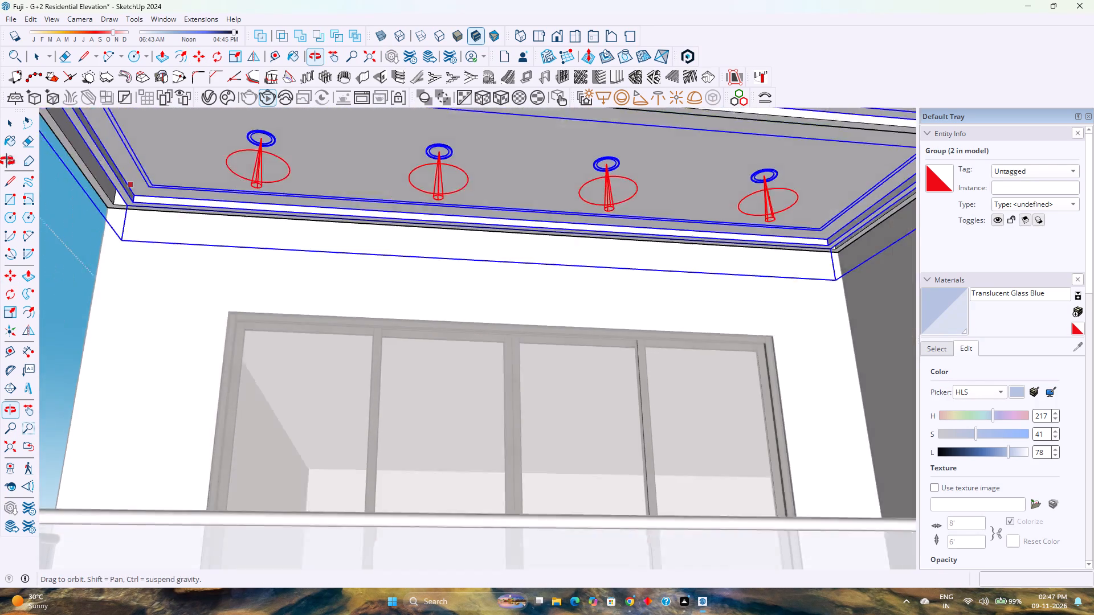
middle_drag(7, 161, 0, 165)
middle_click(0, 165)
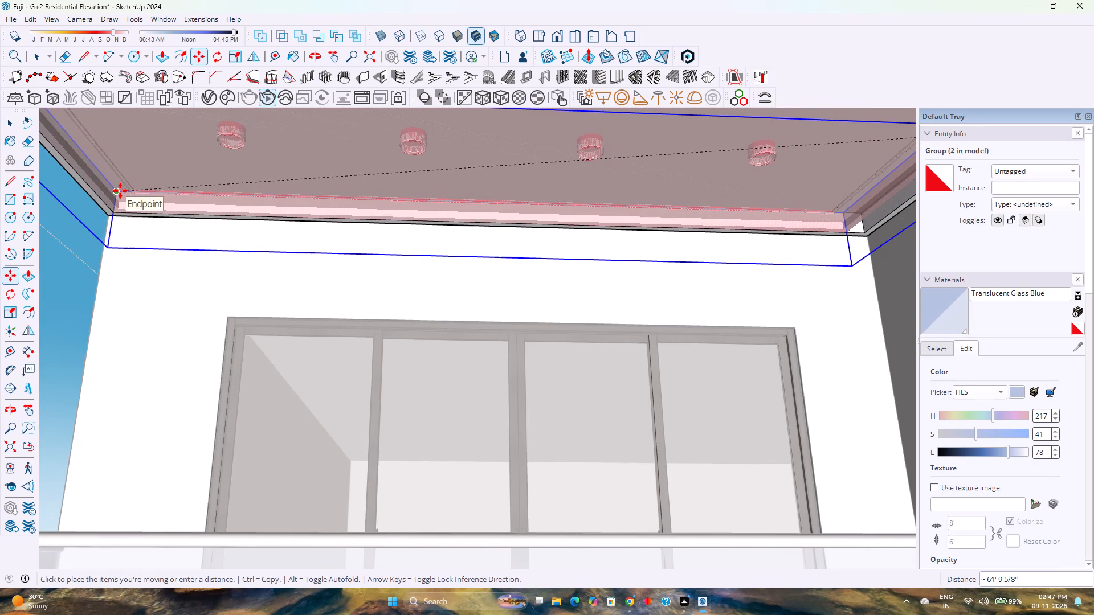
click(120, 191)
Scale the upper ceiling panel's depth by about 0.86 from its wall side to fit the balcony's front edge.
scroll(287, 220, down, 5)
middle_drag(311, 217, 621, 324)
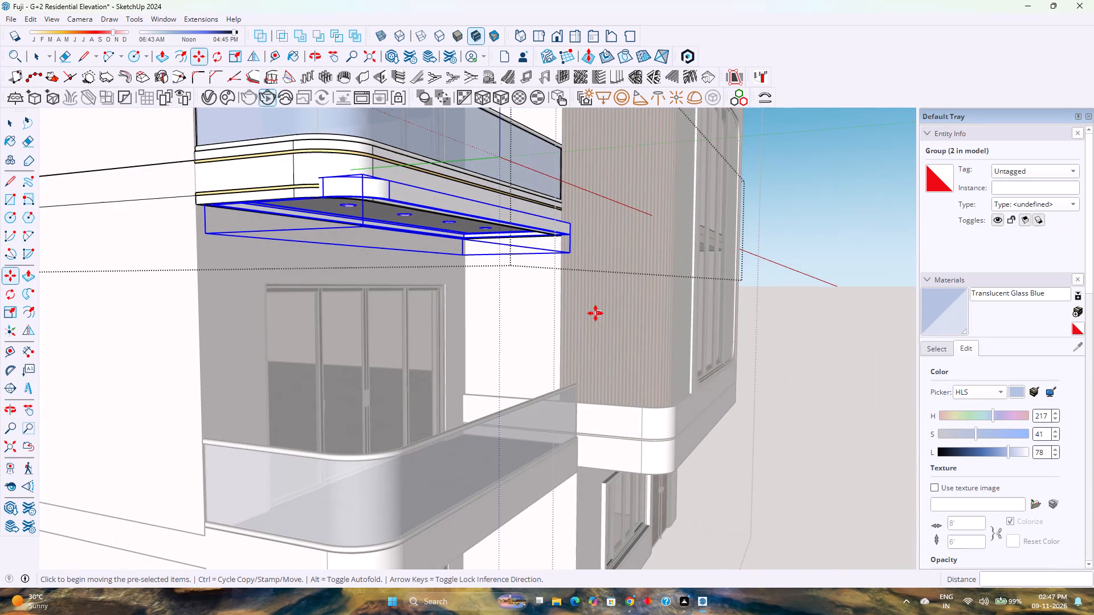
key(s)
click(494, 222)
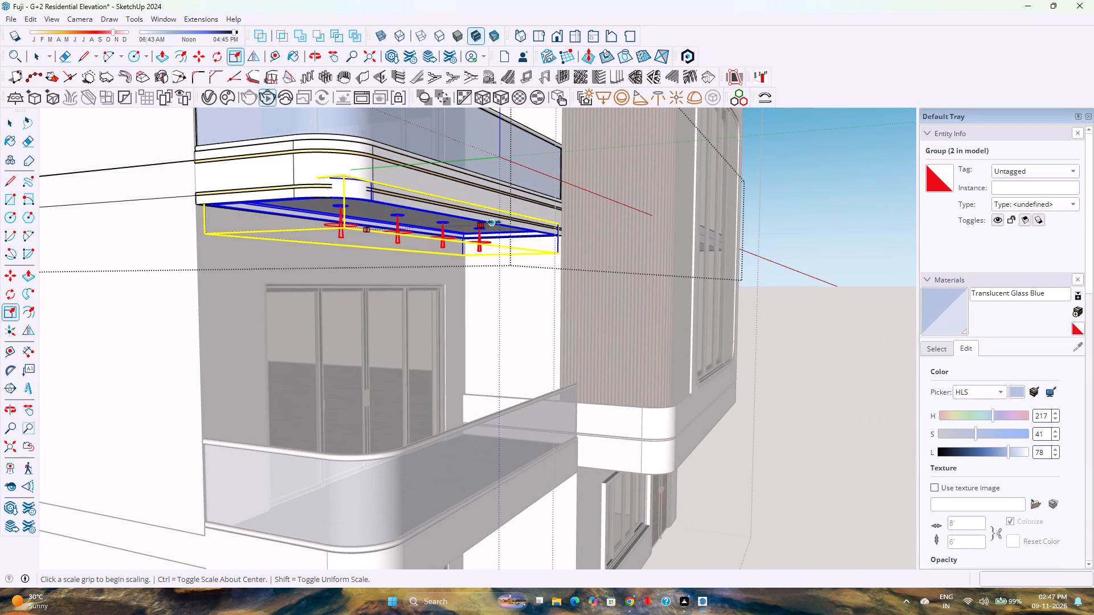
scroll(433, 214, up, 2)
middle_drag(433, 214, 606, 94)
middle_click(607, 95)
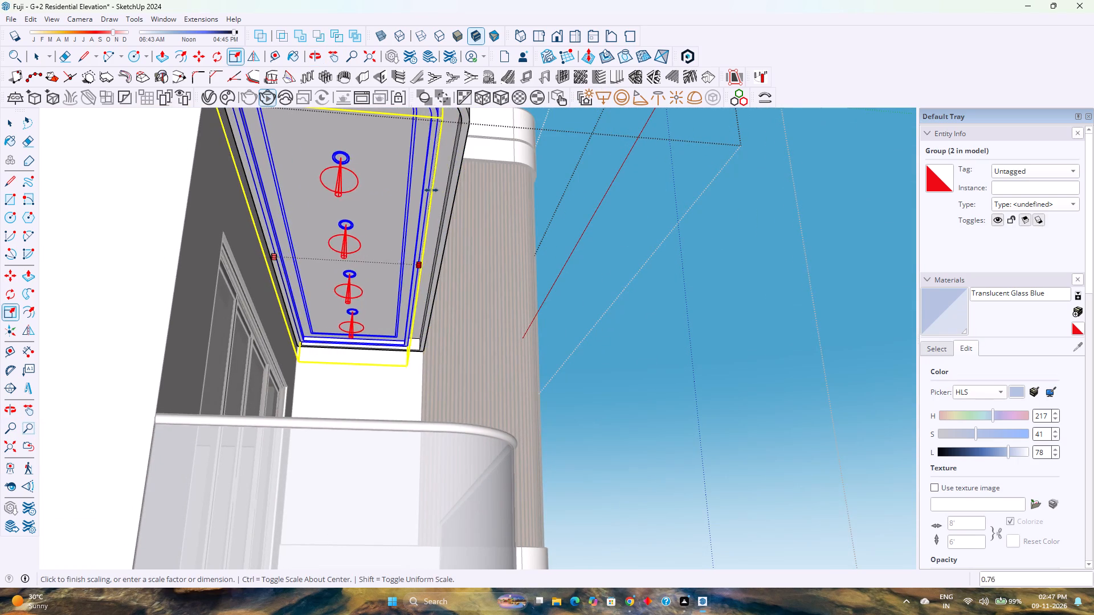
scroll(450, 172, up, 7)
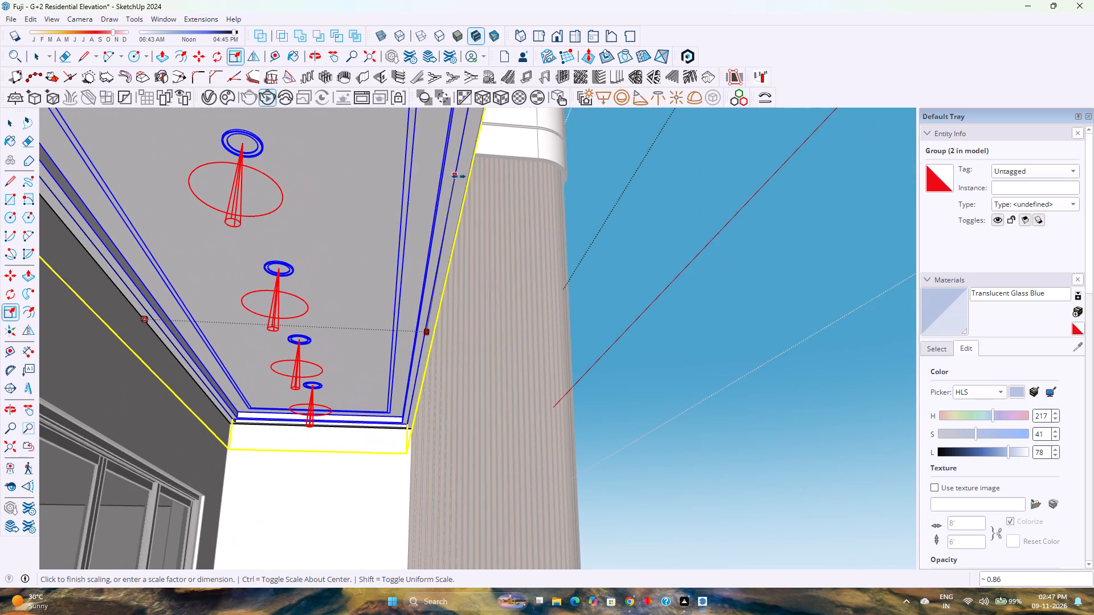
click(459, 177)
Scale the upper ceiling panel's height by 0.90 along the blue axis.
middle_drag(432, 283, 305, 281)
middle_click(305, 281)
scroll(305, 281, down, 3)
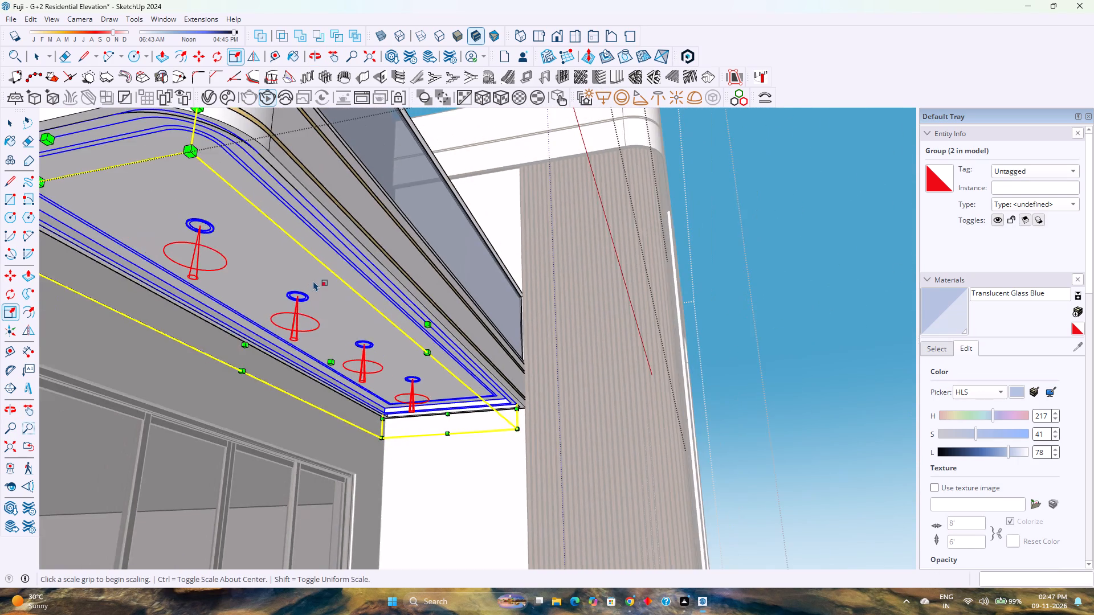
scroll(314, 281, down, 3)
middle_drag(315, 277, 231, 287)
middle_drag(229, 288, 110, 322)
middle_drag(418, 307, 178, 291)
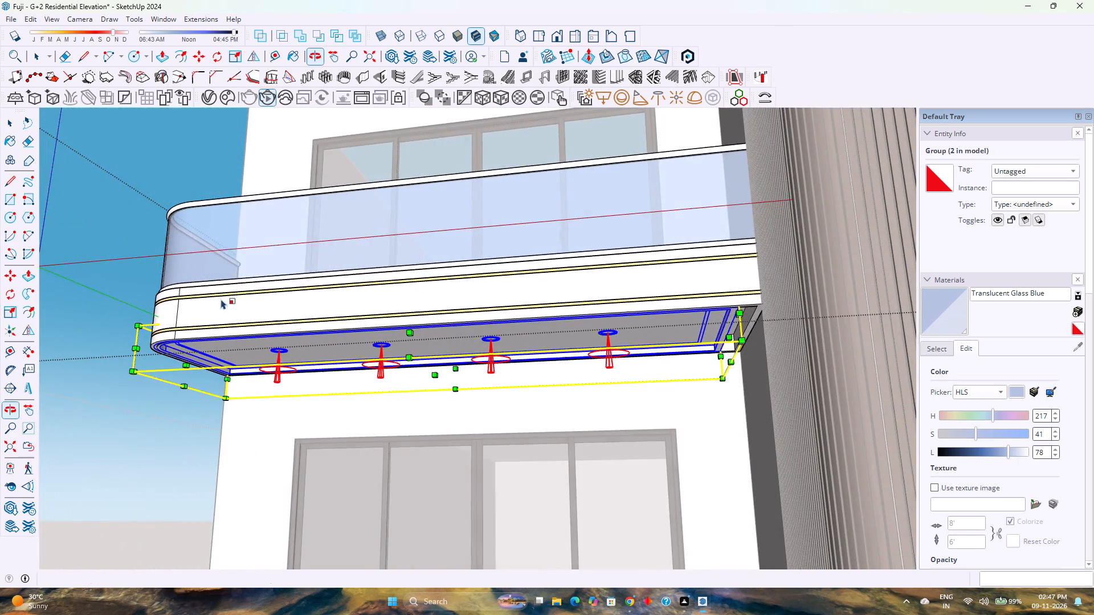
middle_drag(298, 320, 221, 295)
middle_click(221, 295)
scroll(277, 374, up, 11)
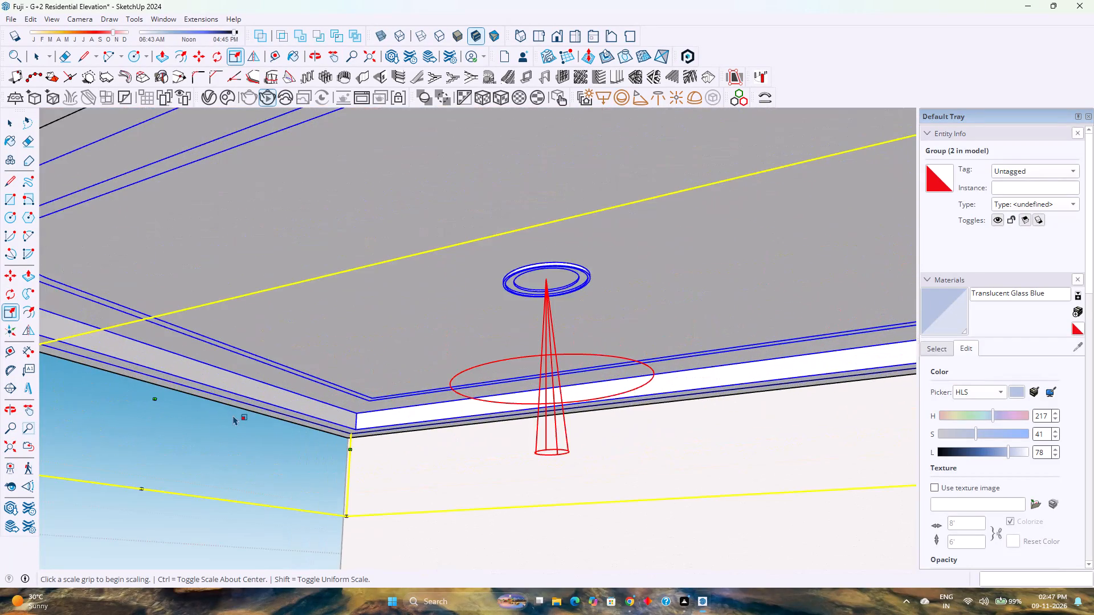
scroll(233, 415, down, 4)
click(628, 391)
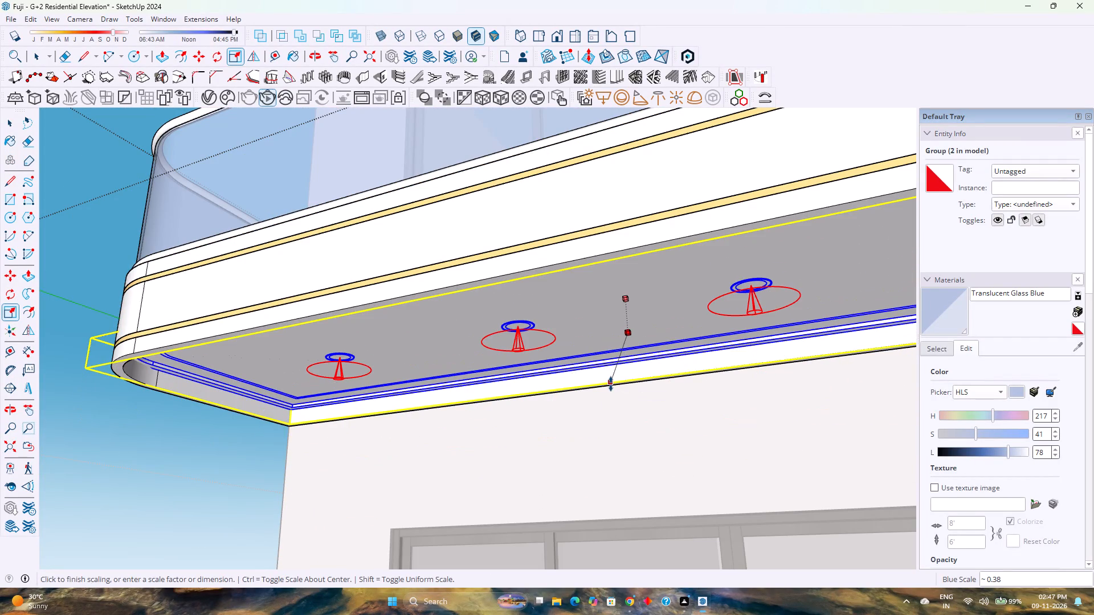
text(0.90)
key(Return)
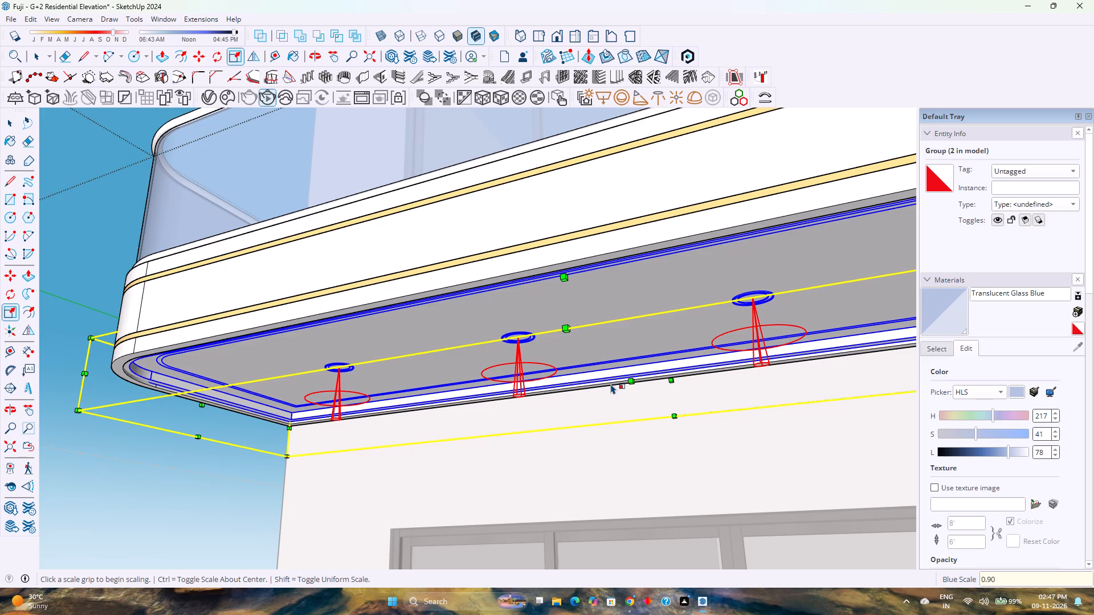
Change the upper ceiling panel's blue-axis scale factor to 0.85.
text(0.)
key(9)
key(BackSpace)
text(85)
key(Return)
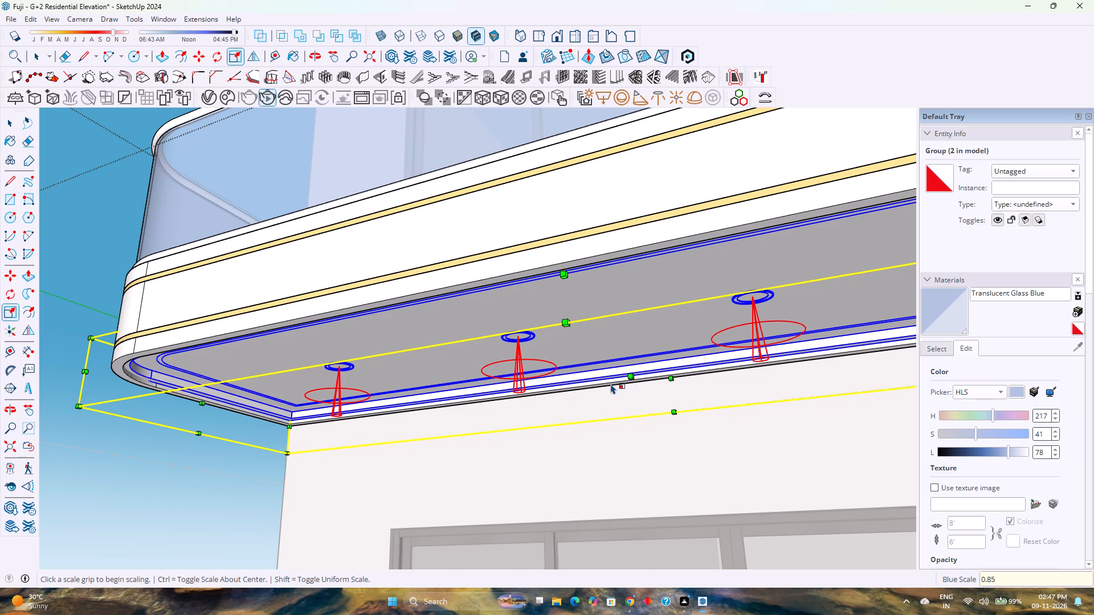
Examine how the scaled ceiling panel fits the upper balcony's underside along its rounded corner, outer end and wall edge.
middle_drag(231, 375, 618, 411)
middle_click(618, 411)
scroll(129, 246, up, 5)
middle_drag(228, 325, 211, 320)
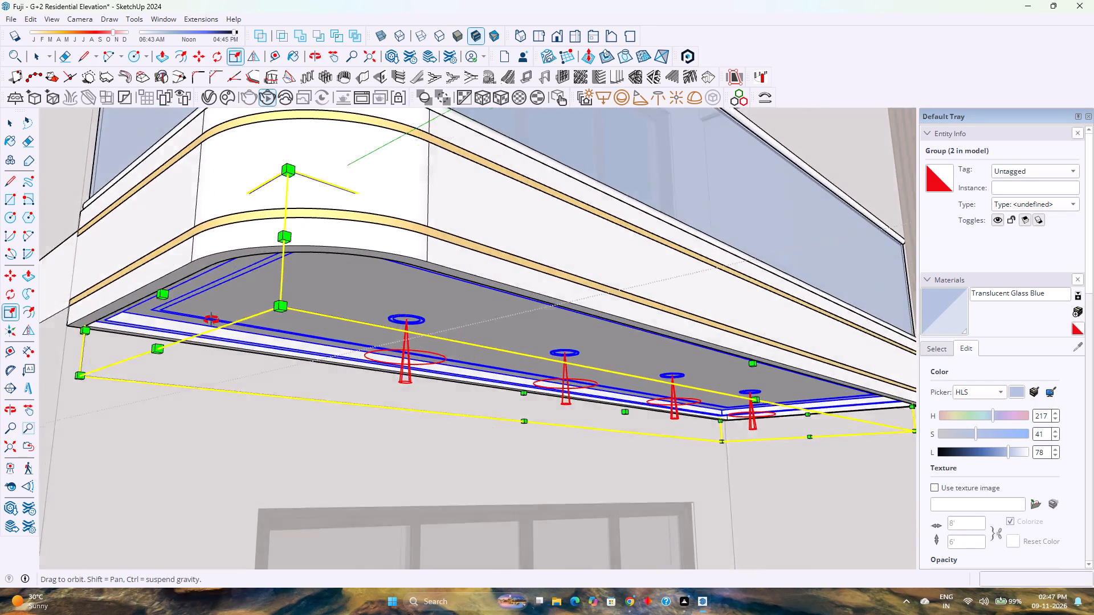
middle_drag(211, 320, 143, 247)
middle_drag(135, 241, 128, 235)
middle_click(120, 229)
middle_click(116, 227)
scroll(103, 285, up, 2)
middle_drag(134, 281, 127, 289)
scroll(133, 281, up, 1)
middle_click(127, 289)
middle_click(127, 289)
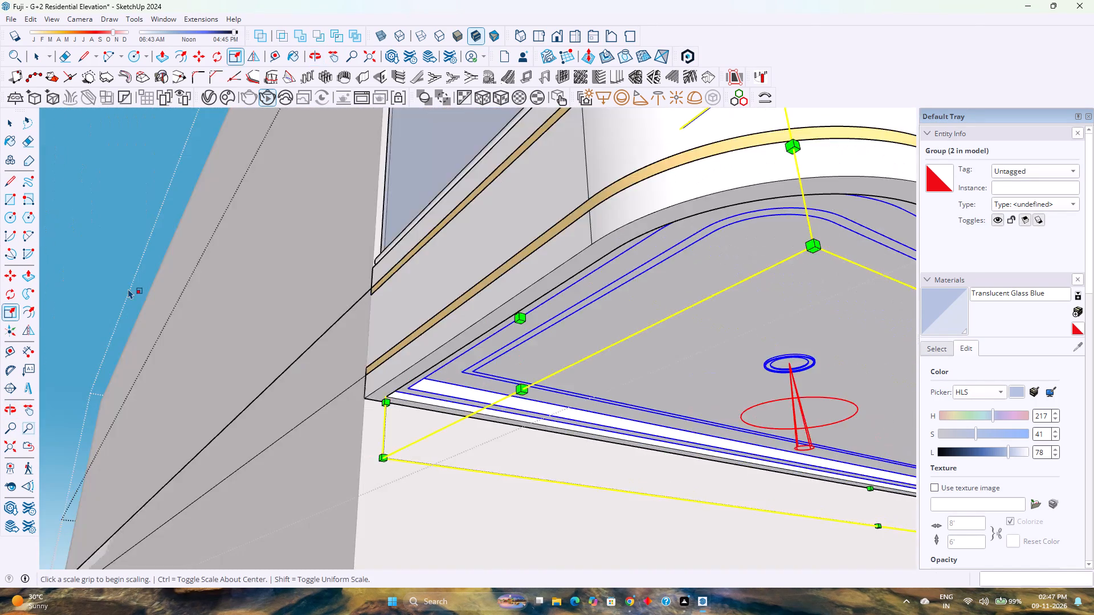
scroll(128, 289, down, 4)
middle_drag(366, 341, 98, 280)
middle_click(95, 280)
scroll(247, 358, down, 1)
scroll(243, 361, up, 5)
middle_drag(220, 366, 182, 335)
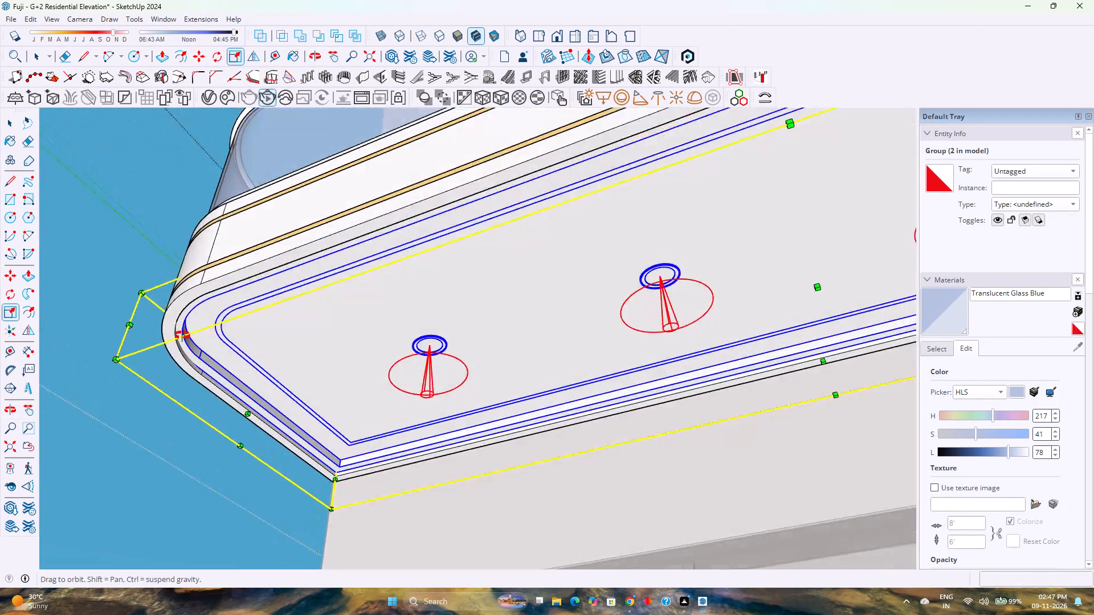
middle_drag(182, 335, 138, 292)
middle_drag(137, 290, 107, 283)
scroll(277, 344, down, 5)
middle_drag(303, 348, 662, 494)
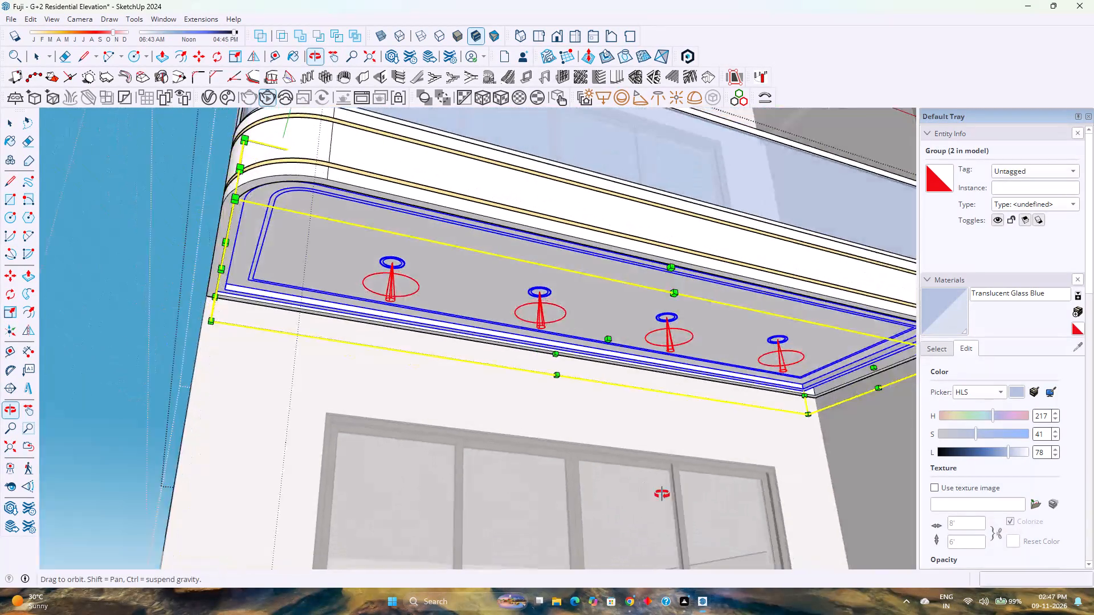
middle_drag(662, 494, 699, 499)
middle_click(700, 499)
Scale the upper ceiling panel's length by about 1.03 along the red axis to reach the balcony's inner end.
scroll(771, 408, up, 8)
middle_drag(767, 388, 484, 364)
scroll(677, 261, up, 2)
scroll(743, 254, up, 4)
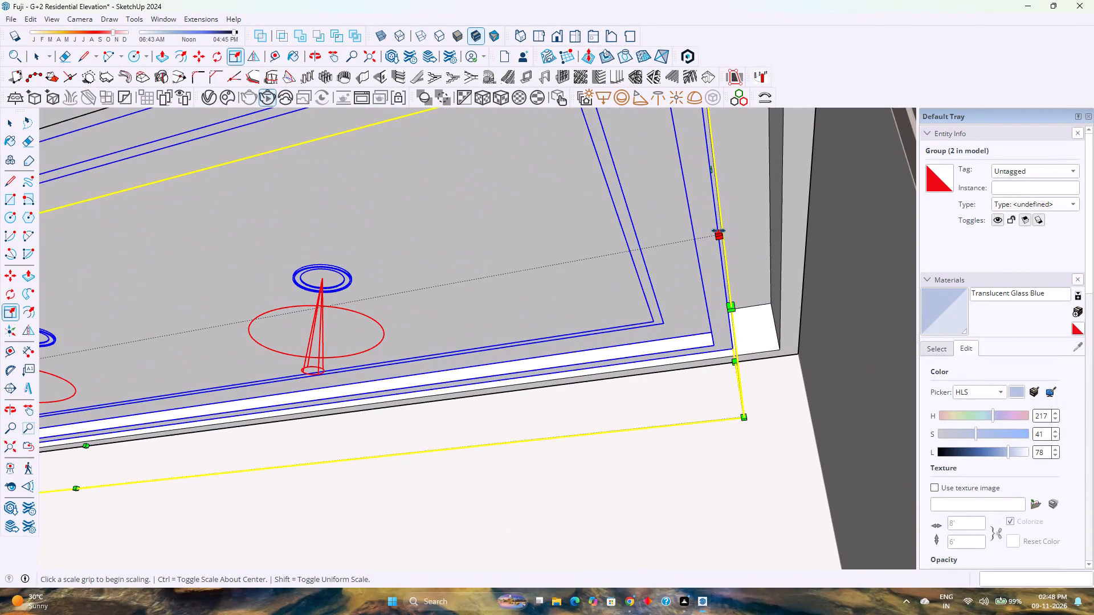
click(718, 237)
click(779, 189)
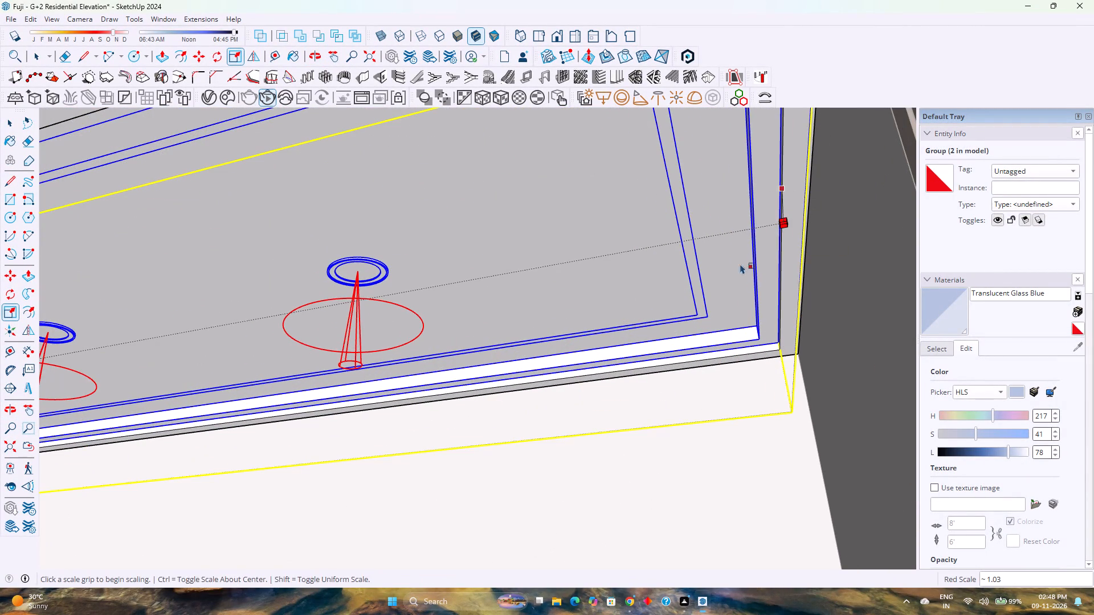
Check the fitted upper balcony ceiling panel and close the balcony's group to view it with the rest of the facade.
scroll(768, 298, down, 6)
shift+middle_drag(493, 318, 642, 328)
scroll(495, 322, down, 2)
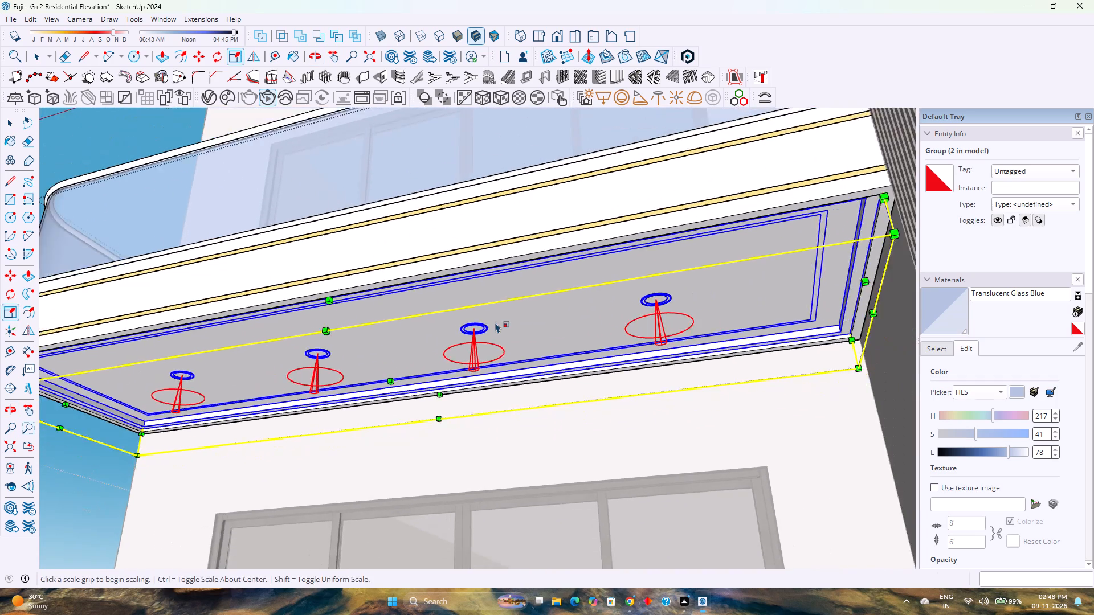
middle_drag(495, 322, 676, 364)
middle_click(676, 364)
scroll(582, 352, down, 3)
key(space)
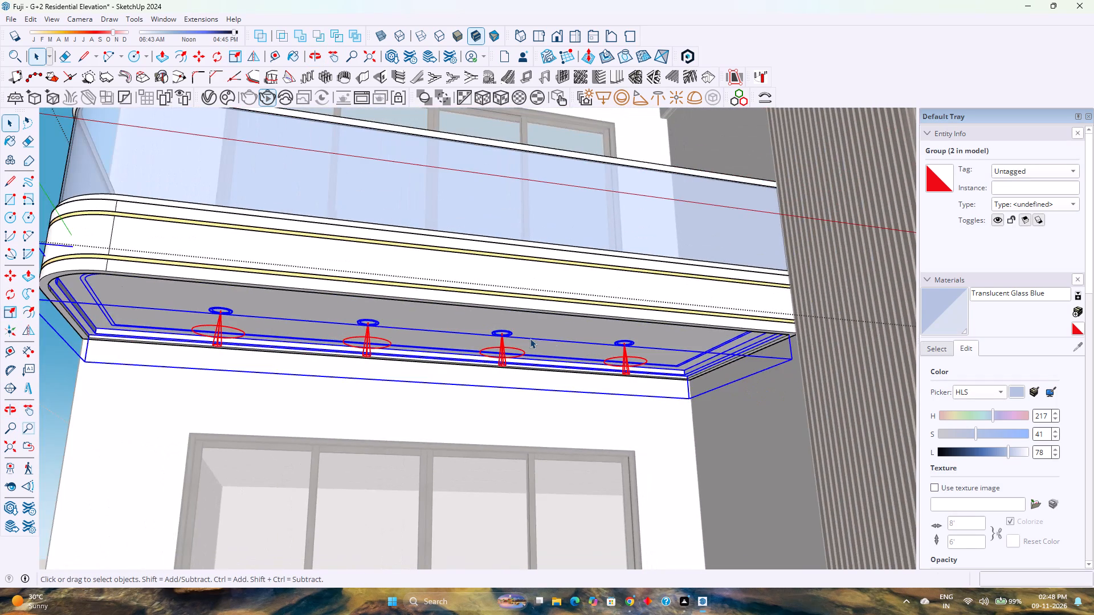
scroll(530, 338, down, 3)
key(Escape)
scroll(375, 333, down, 3)
middle_drag(345, 334, 590, 315)
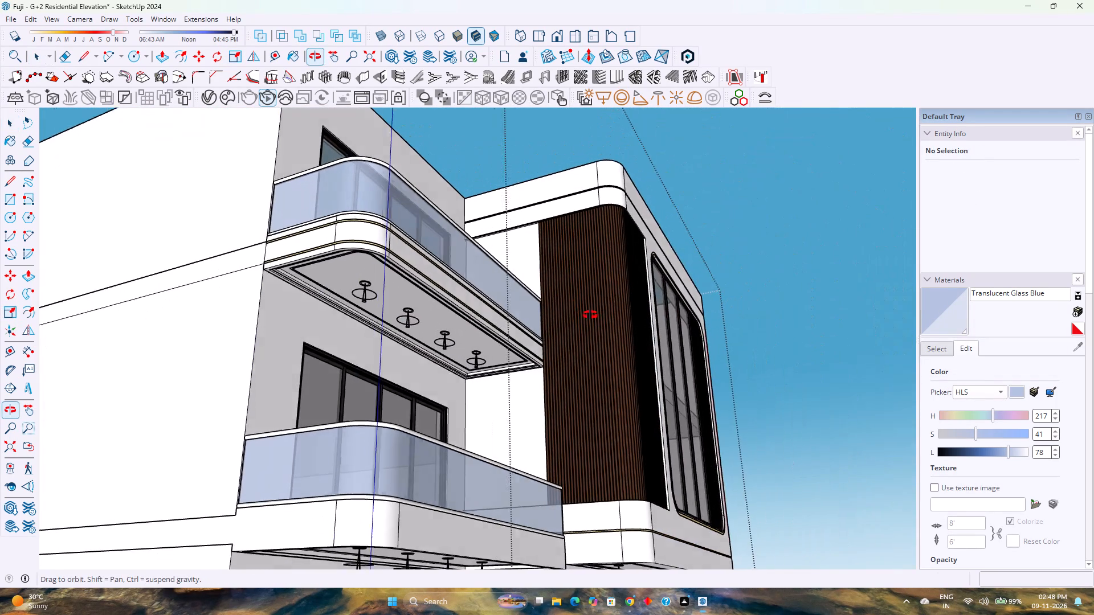
Examine the upper balcony's ceiling panel and lights from below, along with the full front facade.
middle_drag(590, 315, 593, 315)
middle_click(593, 315)
scroll(389, 319, up, 6)
middle_drag(394, 315, 536, 366)
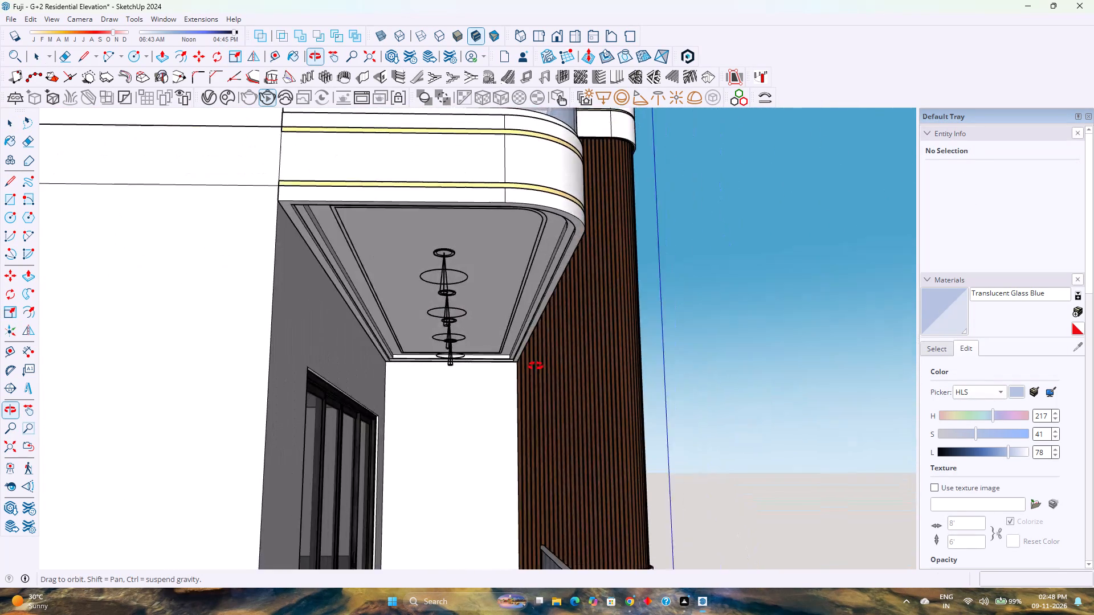
middle_drag(536, 366, 530, 369)
scroll(530, 369, down, 7)
click(683, 346)
scroll(683, 346, up, 2)
middle_drag(683, 345, 531, 371)
middle_click(531, 371)
scroll(531, 371, down, 7)
middle_drag(613, 354, 281, 378)
middle_click(278, 378)
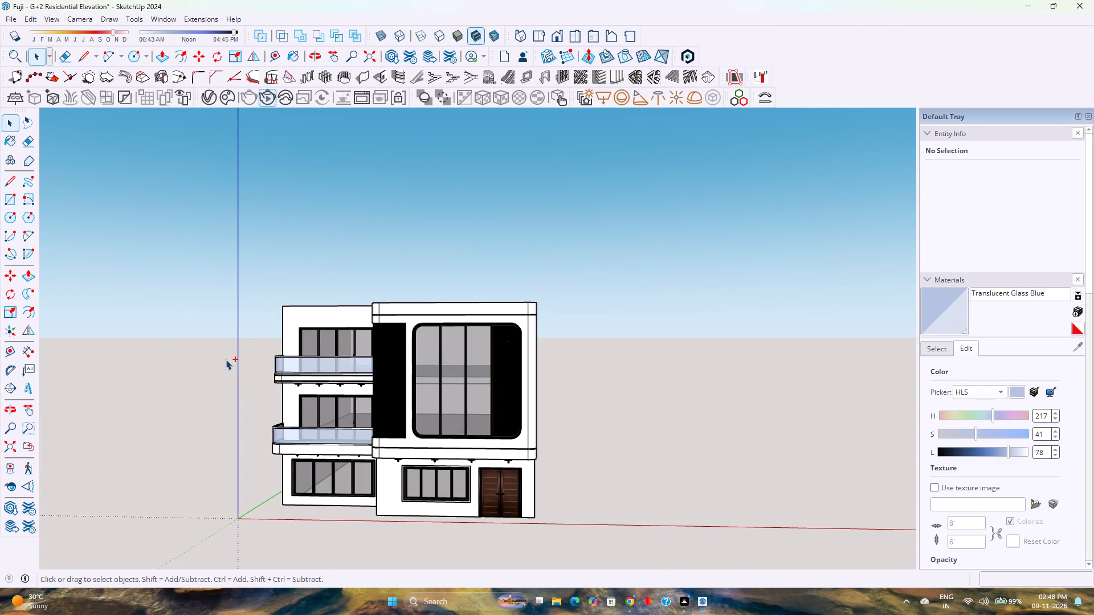
Save the residential elevation model.
key(ctrl+s)
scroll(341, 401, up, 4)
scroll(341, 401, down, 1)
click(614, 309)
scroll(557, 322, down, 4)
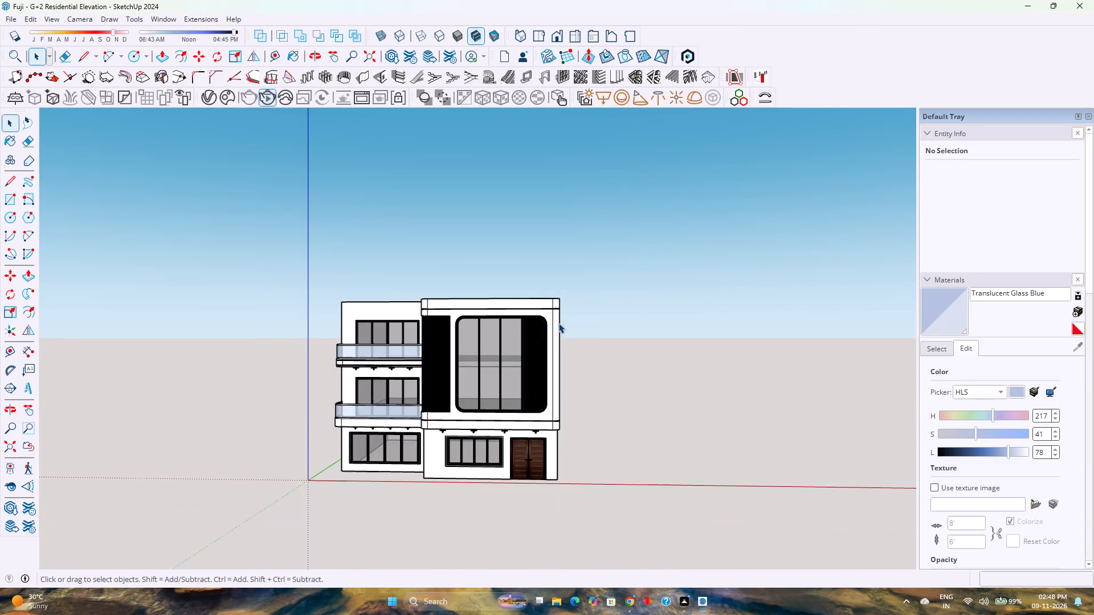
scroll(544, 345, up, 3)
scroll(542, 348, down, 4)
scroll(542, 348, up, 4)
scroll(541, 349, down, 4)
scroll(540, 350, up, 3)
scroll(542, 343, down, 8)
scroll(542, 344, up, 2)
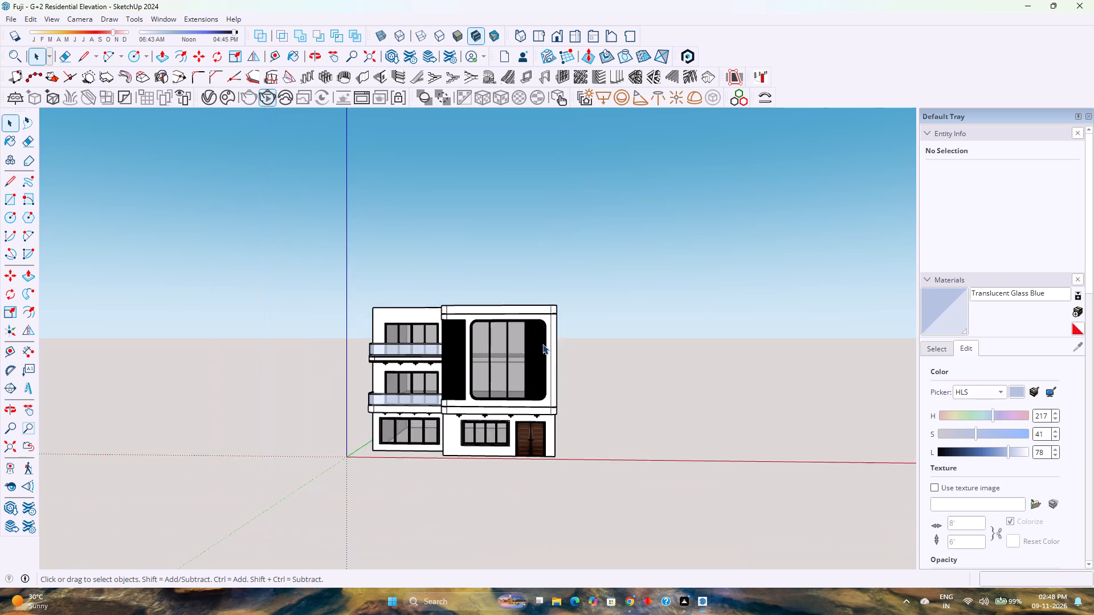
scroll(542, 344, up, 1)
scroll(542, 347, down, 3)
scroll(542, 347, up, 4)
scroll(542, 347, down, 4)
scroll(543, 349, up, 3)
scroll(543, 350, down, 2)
Examine the building's side and rear walls, floor bands and balconies from all around.
middle_drag(492, 387, 483, 295)
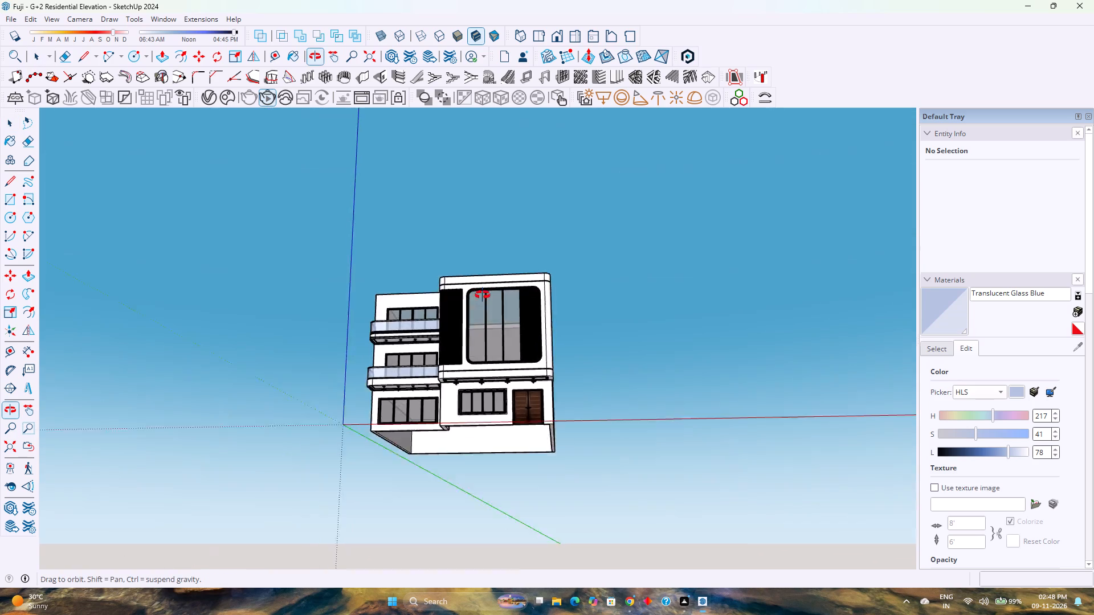
middle_drag(483, 295, 366, 442)
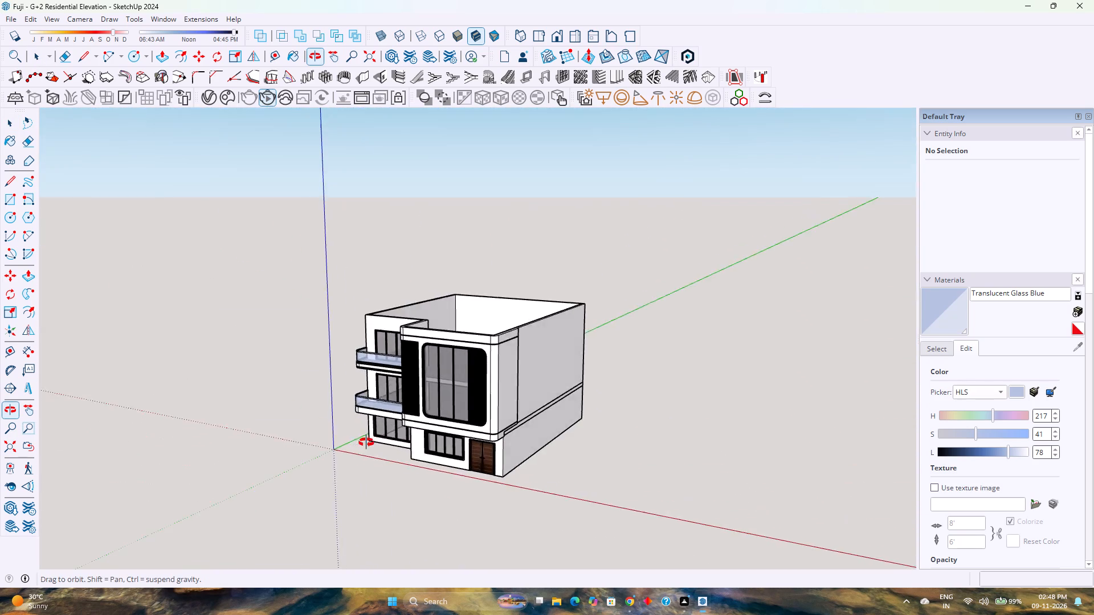
middle_drag(366, 442, 664, 491)
middle_drag(666, 489, 726, 310)
scroll(503, 287, up, 6)
middle_drag(418, 298, 592, 425)
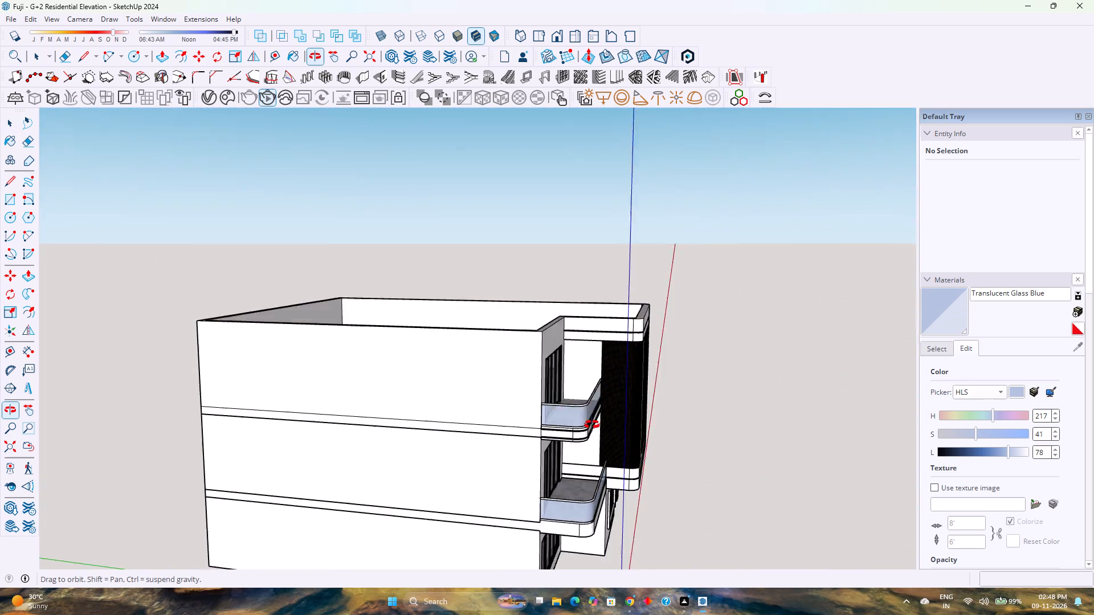
middle_drag(592, 425, 565, 486)
middle_click(564, 486)
scroll(468, 447, down, 8)
middle_drag(485, 446, 652, 527)
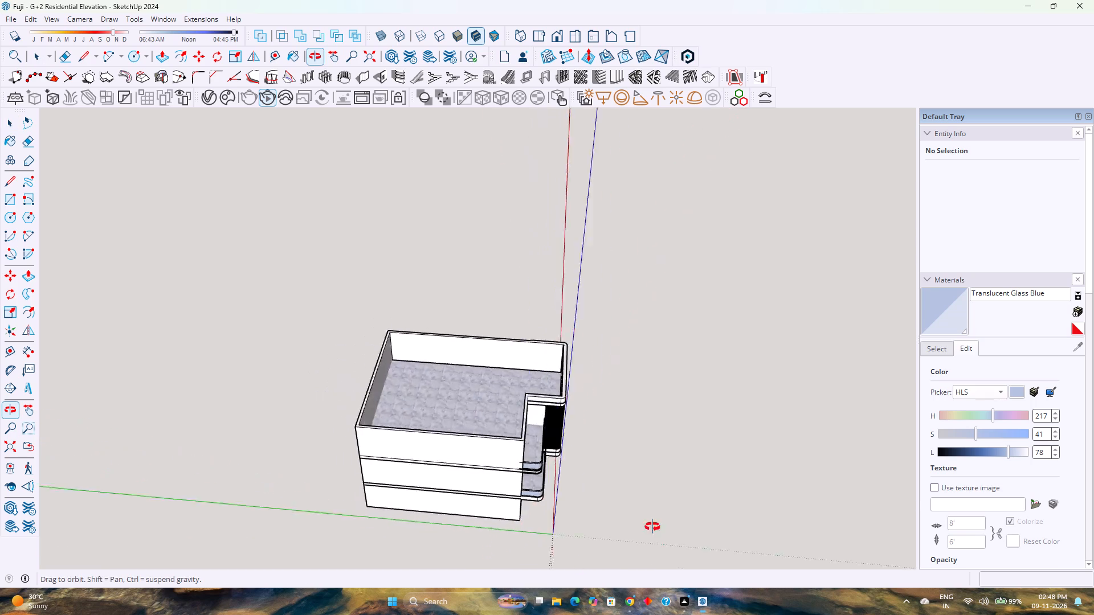
middle_drag(652, 527, 711, 366)
middle_click(709, 367)
scroll(407, 392, up, 8)
scroll(402, 452, up, 3)
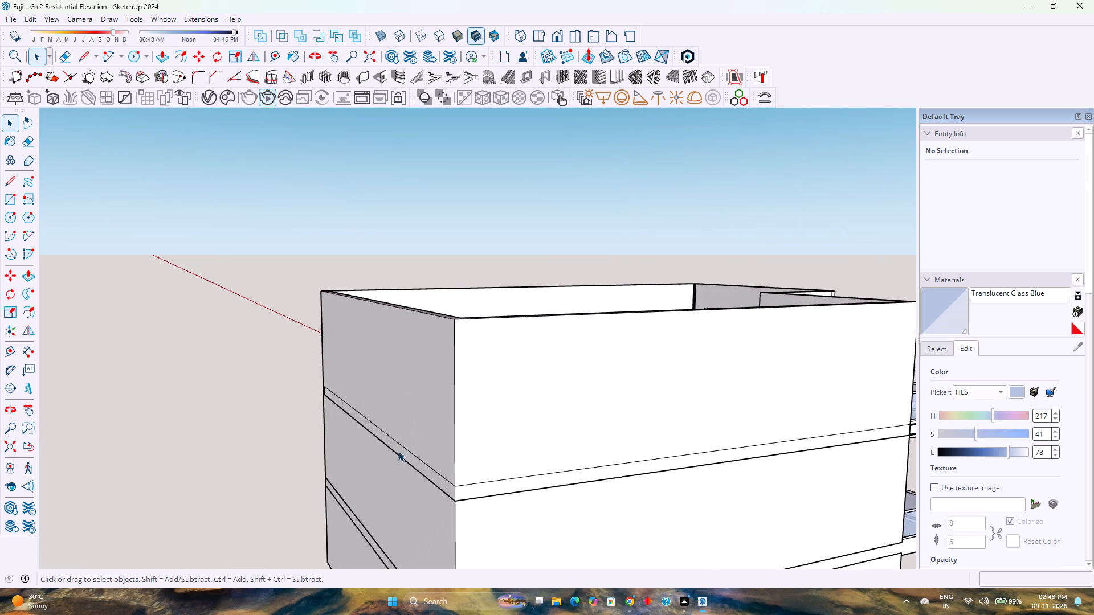
scroll(364, 428, up, 5)
middle_drag(337, 408, 842, 501)
middle_click(842, 501)
middle_drag(446, 373, 571, 409)
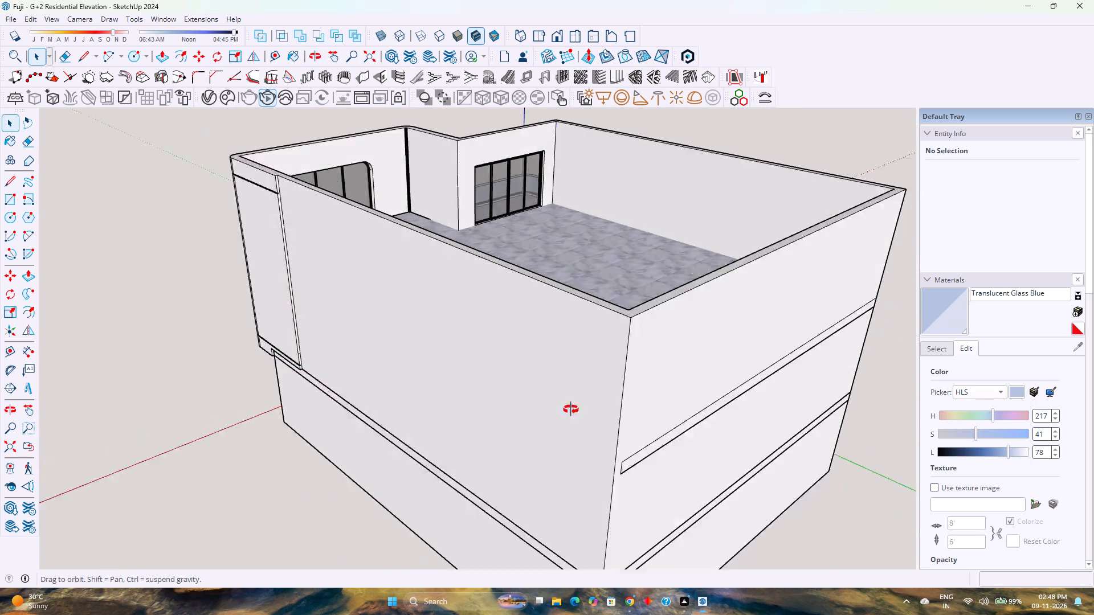
middle_drag(571, 409, 786, 432)
scroll(414, 397, down, 3)
middle_drag(344, 400, 670, 334)
middle_drag(675, 332, 700, 327)
middle_drag(701, 326, 724, 323)
middle_drag(724, 323, 746, 413)
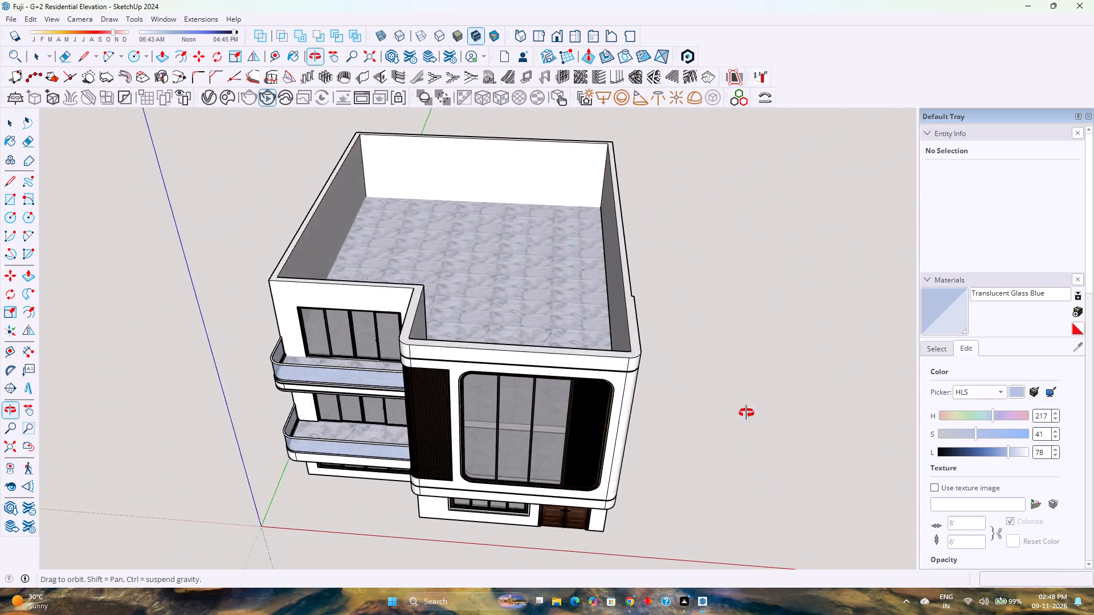
middle_drag(746, 413, 703, 525)
middle_click(700, 525)
Examine the open top floor and its surrounding walls from above, from the front, side and rear.
scroll(658, 491, up, 1)
middle_drag(539, 376, 340, 297)
middle_drag(416, 289, 662, 310)
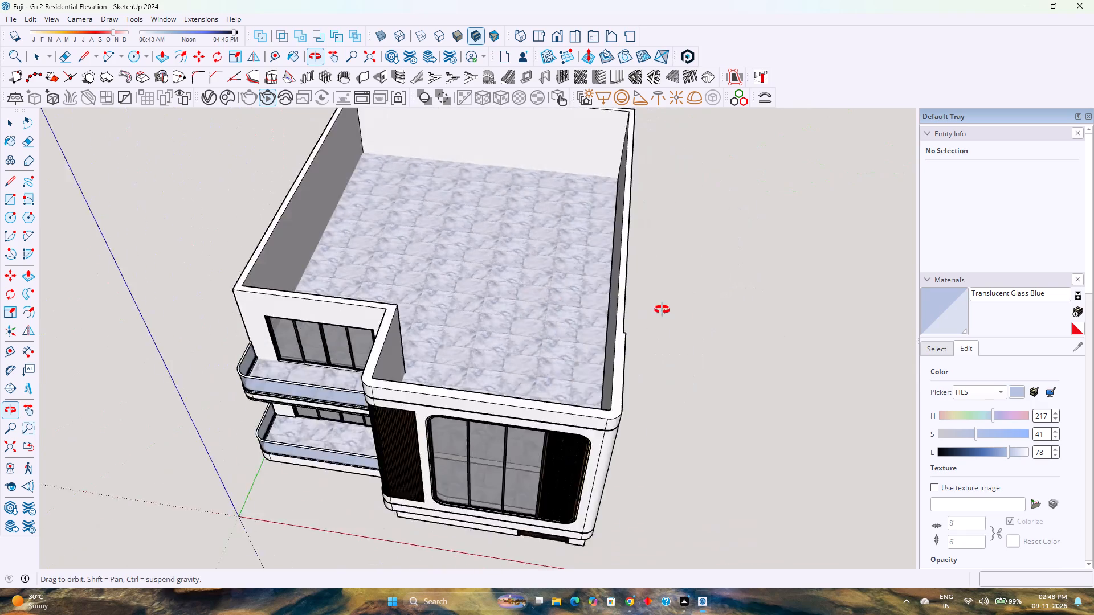
middle_drag(662, 310, 818, 383)
scroll(378, 274, down, 4)
middle_drag(269, 306, 467, 173)
scroll(473, 167, down, 3)
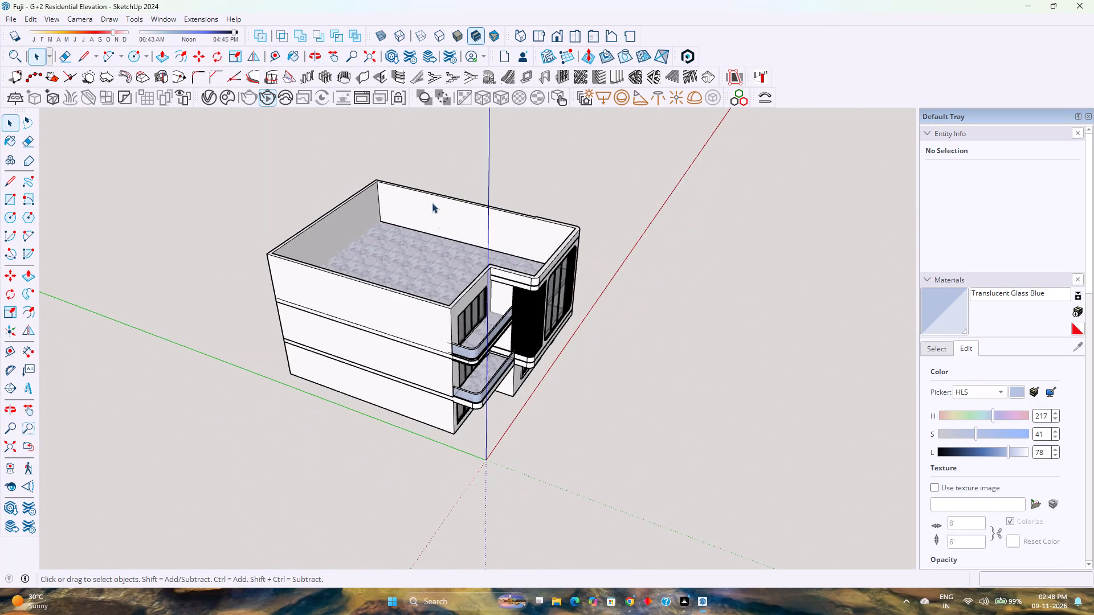
middle_drag(419, 261, 867, 212)
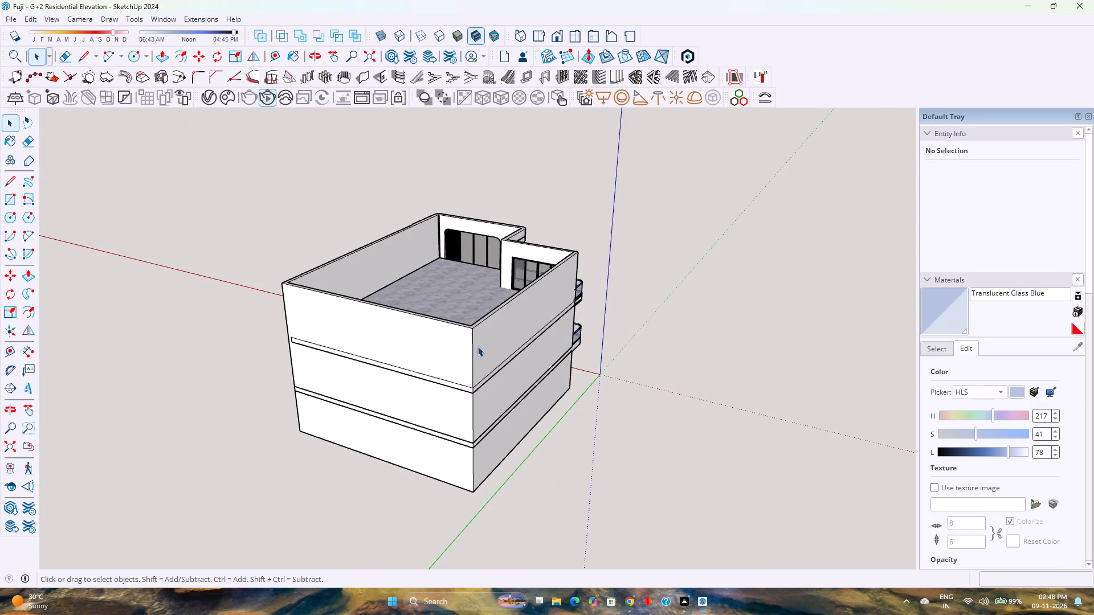
scroll(479, 340, down, 5)
scroll(479, 340, up, 4)
scroll(574, 325, up, 2)
middle_drag(572, 327, 561, 335)
middle_drag(560, 335, 746, 345)
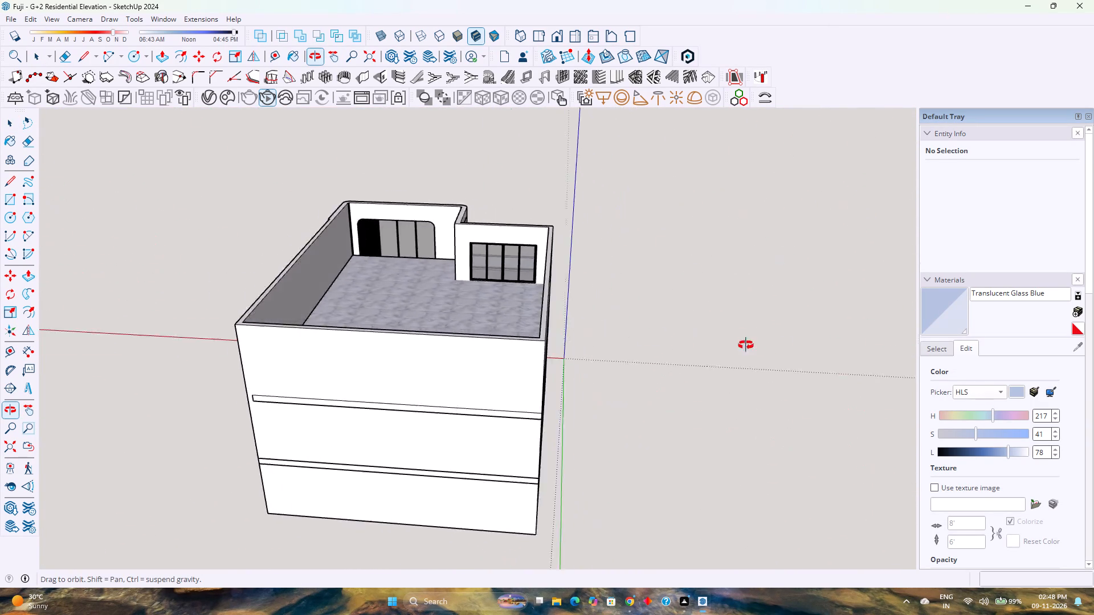
middle_drag(746, 345, 256, 337)
middle_click(256, 337)
middle_drag(638, 314, 403, 346)
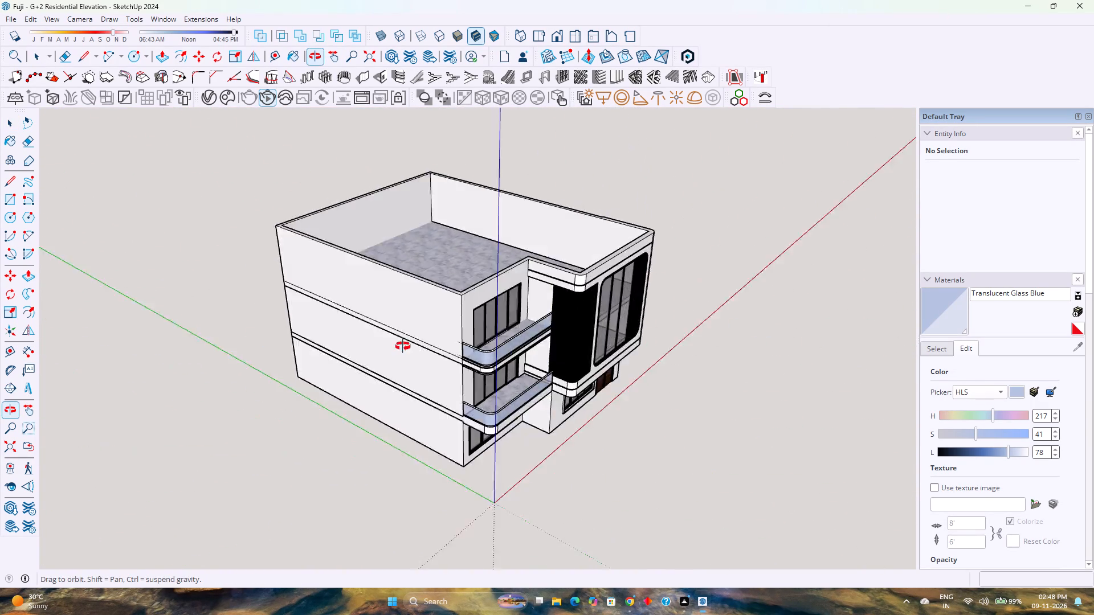
middle_drag(403, 346, 304, 361)
middle_click(304, 361)
Examine the front facade's slatted panel, large rounded window, entrance and the lit undersides of the balconies and overhang.
middle_drag(582, 334, 500, 180)
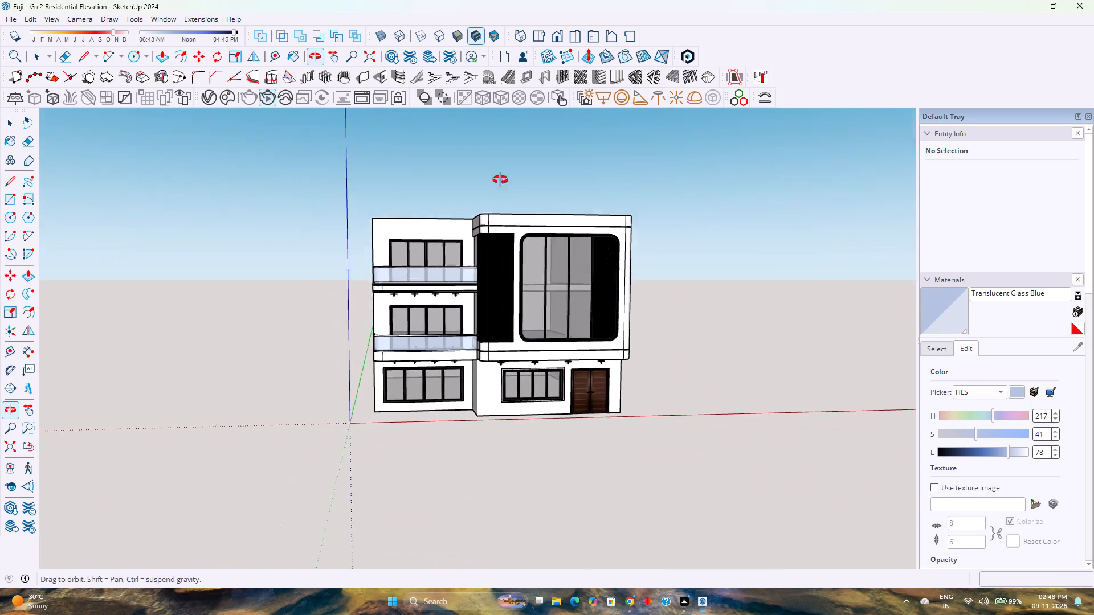
middle_drag(500, 180, 501, 180)
scroll(517, 289, up, 6)
middle_drag(516, 292, 503, 298)
middle_click(502, 298)
scroll(498, 290, down, 4)
scroll(497, 289, up, 1)
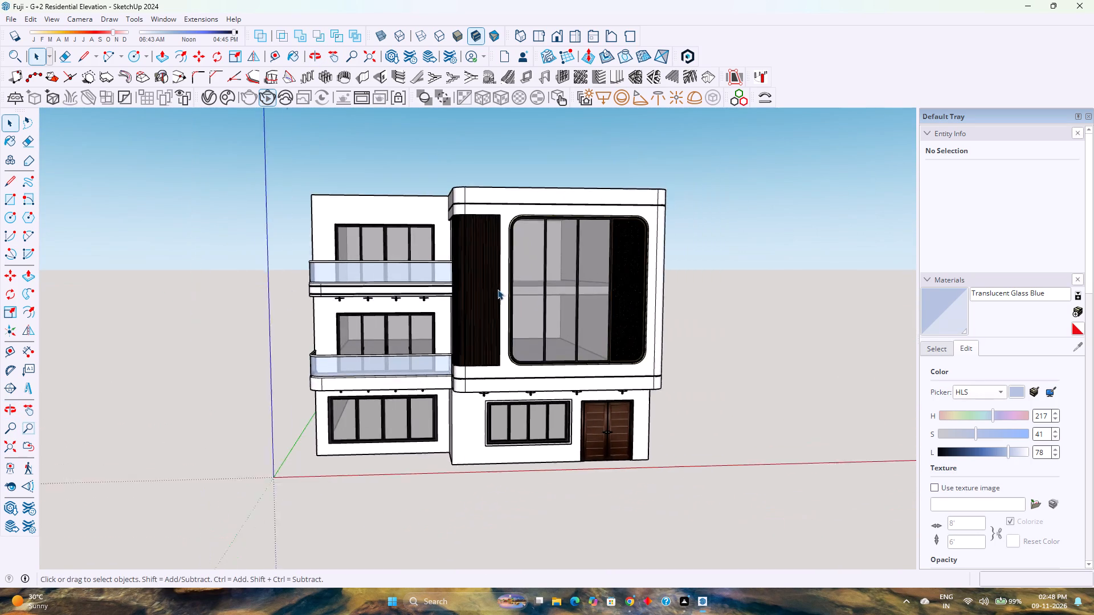
scroll(497, 289, up, 1)
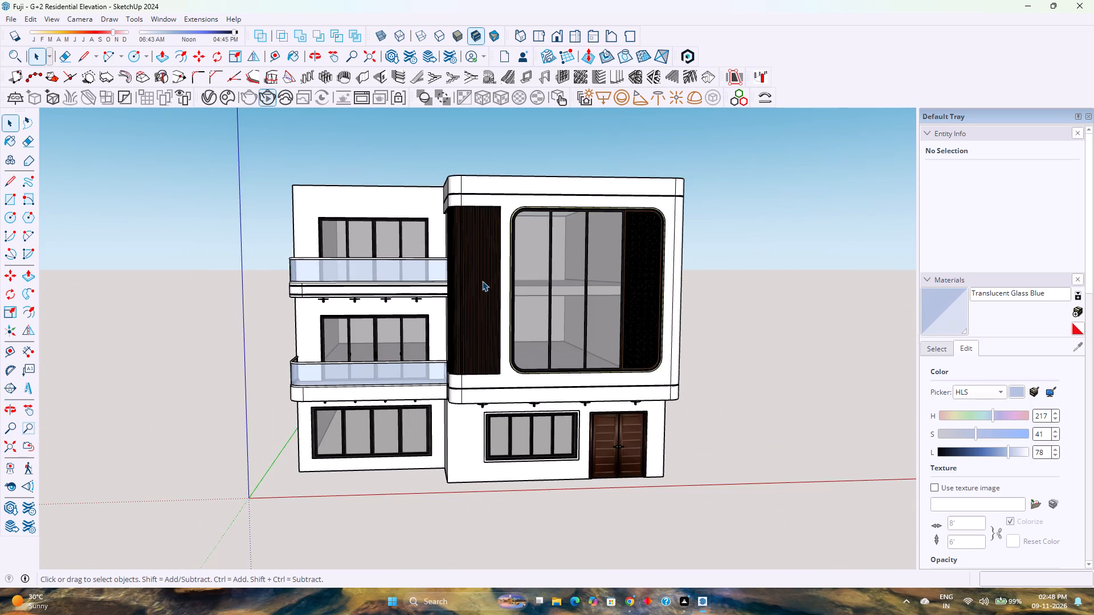
scroll(482, 281, down, 3)
scroll(482, 281, up, 6)
scroll(481, 292, down, 4)
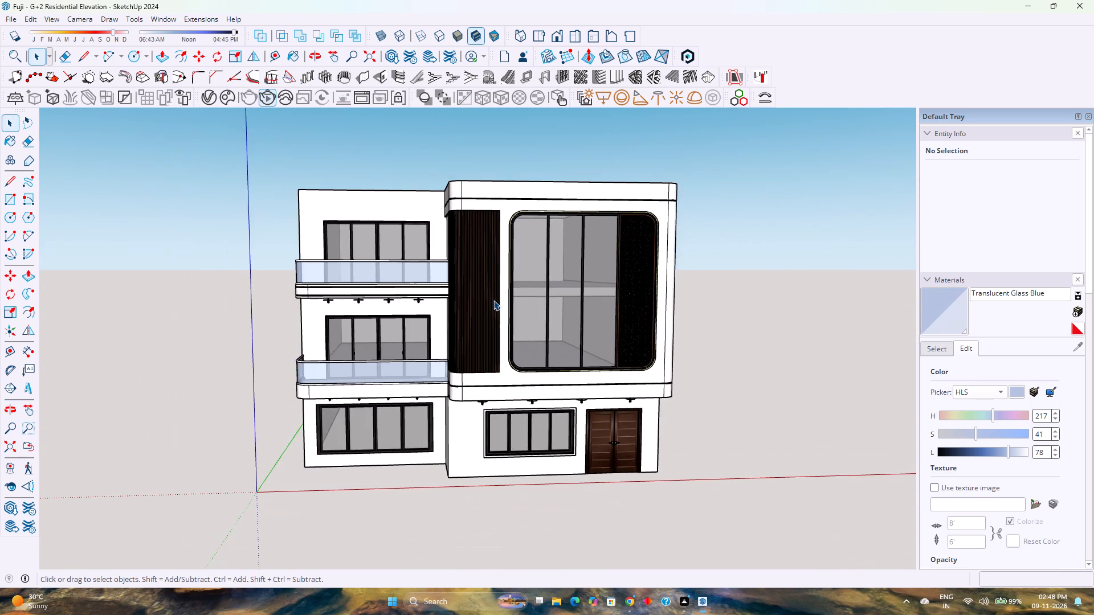
middle_drag(491, 300, 483, 297)
middle_drag(483, 297, 442, 234)
middle_click(442, 233)
scroll(458, 274, down, 3)
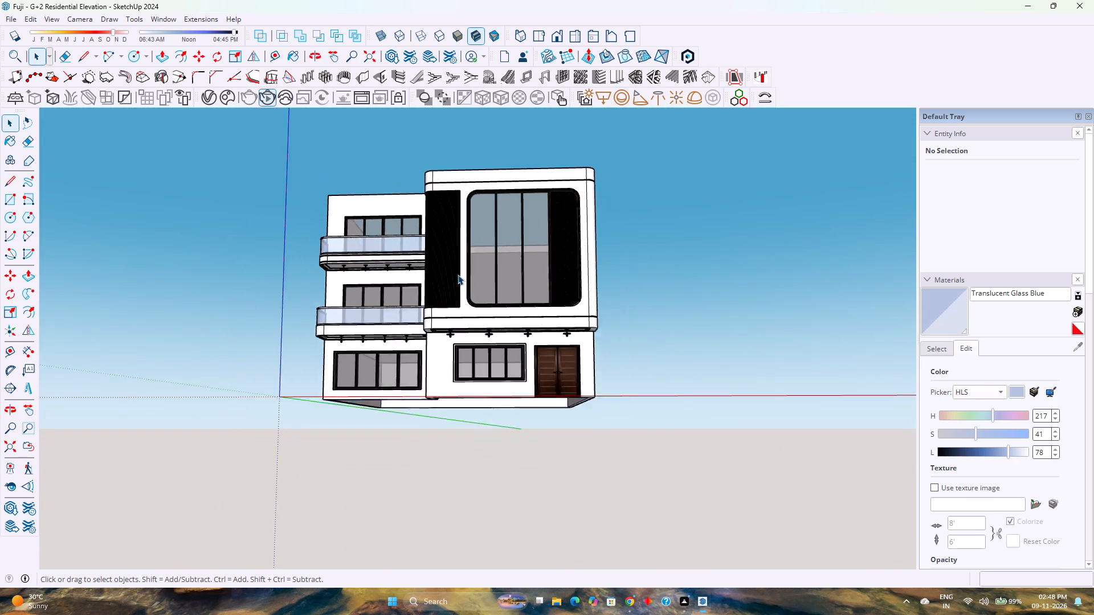
scroll(458, 274, up, 3)
scroll(462, 329, up, 2)
middle_drag(460, 329, 512, 230)
middle_drag(512, 231, 454, 192)
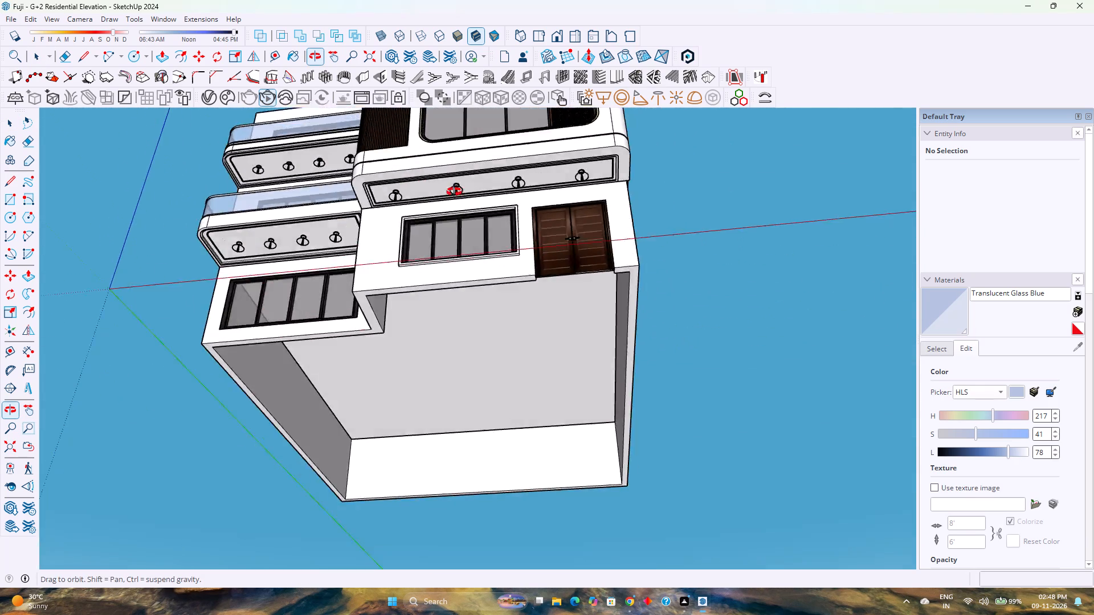
middle_drag(454, 192, 393, 331)
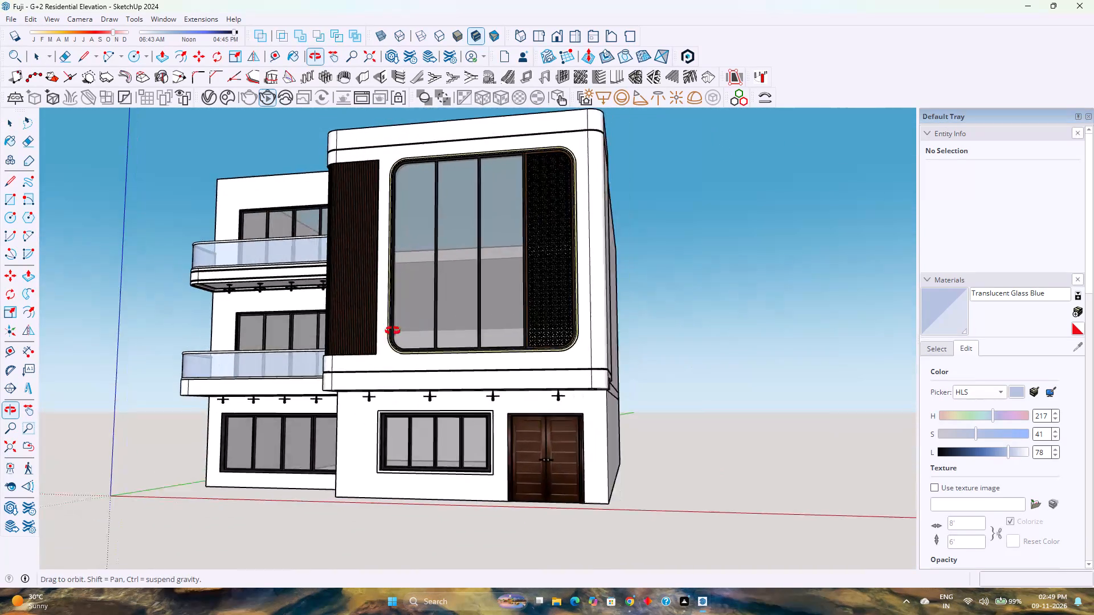
middle_drag(393, 331, 250, 331)
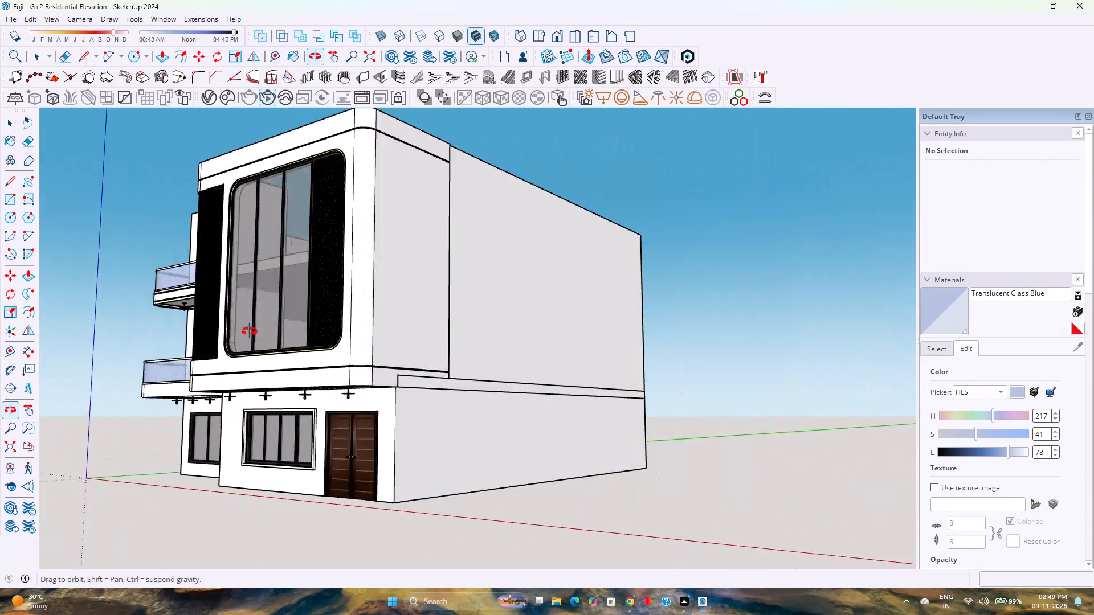
middle_drag(250, 331, 170, 351)
Examine the top floor from above and the overall massing of the front elevation from both front corners.
middle_drag(206, 243, 222, 356)
middle_drag(211, 289, 340, 368)
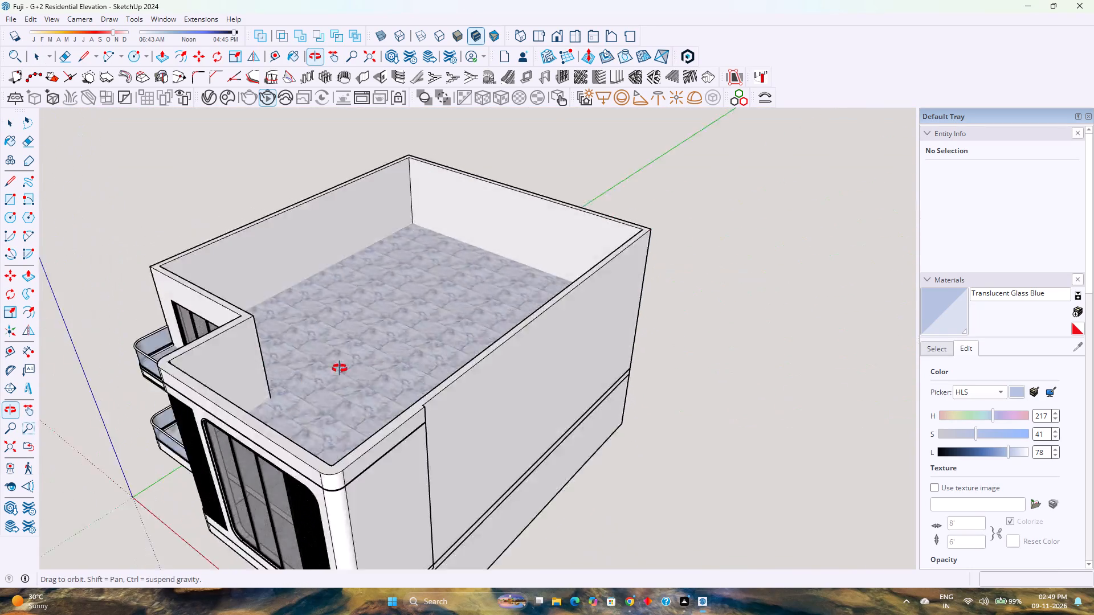
middle_drag(340, 368, 613, 305)
middle_drag(614, 304, 368, 211)
scroll(368, 211, down, 6)
middle_click(334, 246)
middle_drag(341, 246, 453, 223)
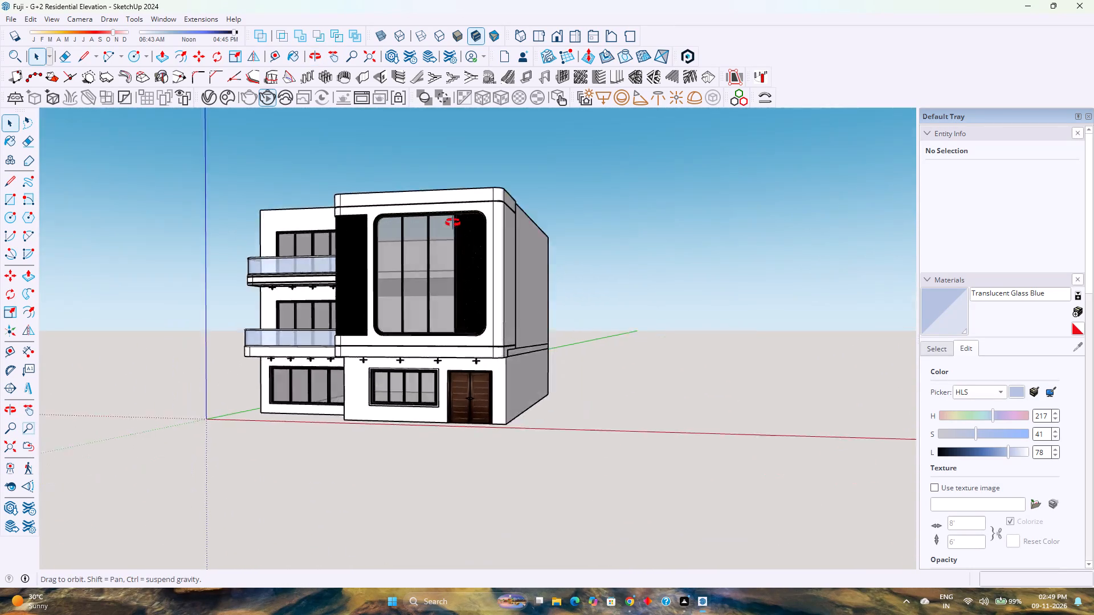
middle_drag(453, 223, 573, 251)
middle_drag(574, 254, 555, 330)
middle_click(555, 330)
middle_click(549, 330)
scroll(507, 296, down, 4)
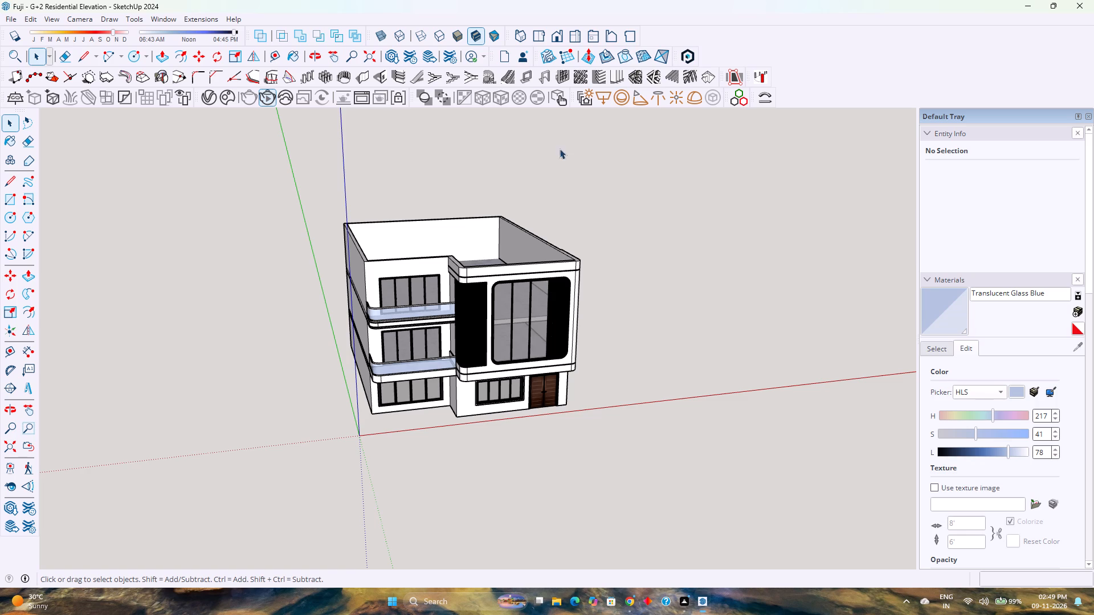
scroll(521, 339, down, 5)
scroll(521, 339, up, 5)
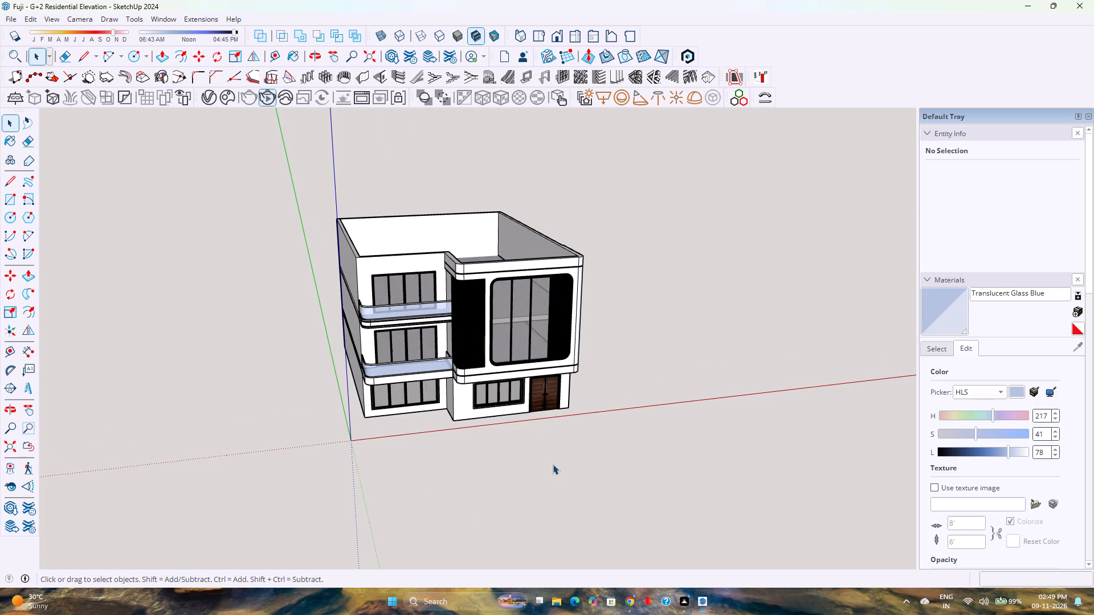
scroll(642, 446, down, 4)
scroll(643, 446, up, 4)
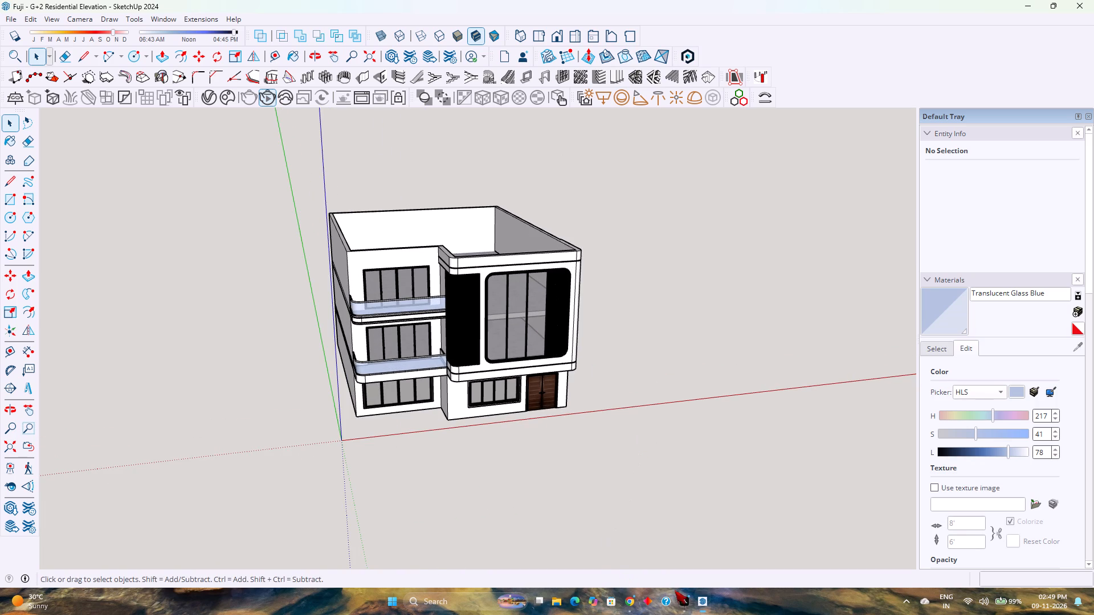
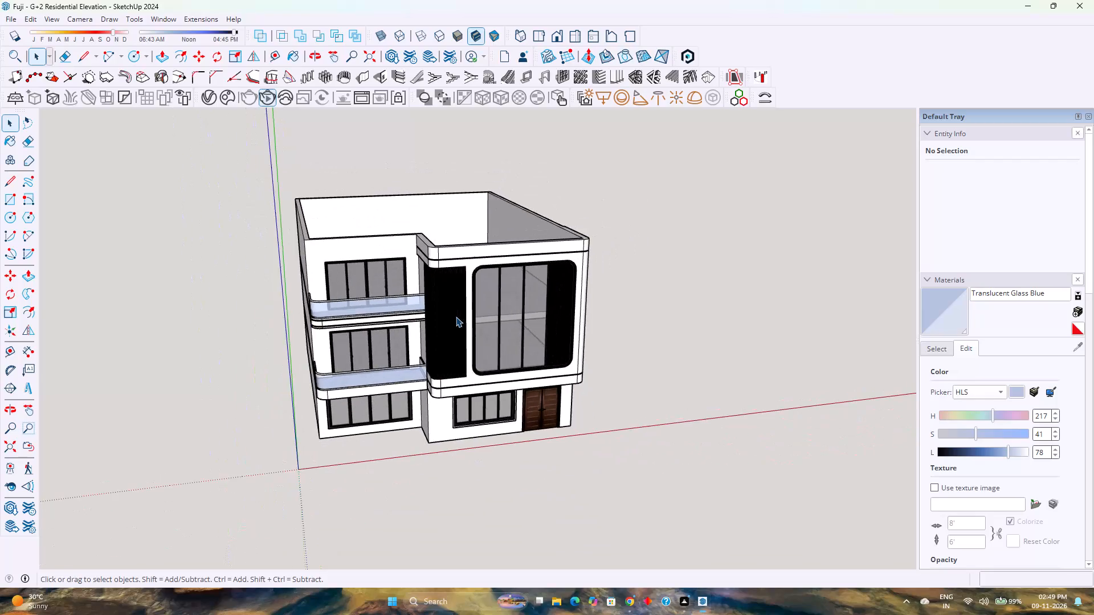
Examine the building's front massing and open top floor from above and from both front corners.
scroll(459, 312, down, 5)
scroll(176, 282, up, 2)
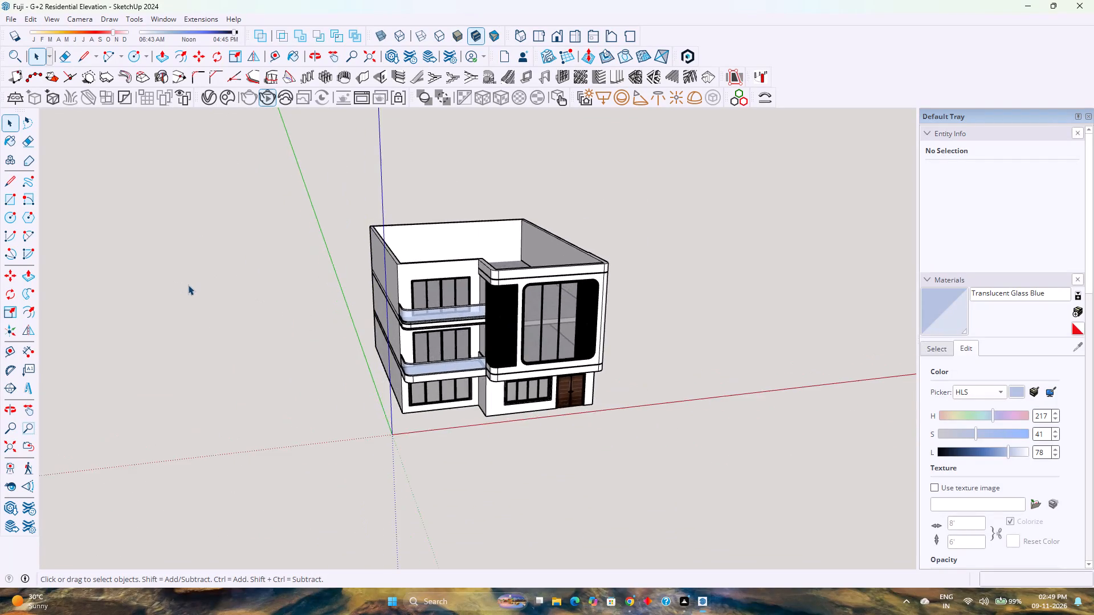
scroll(236, 286, up, 3)
scroll(356, 239, down, 7)
middle_drag(479, 303, 331, 285)
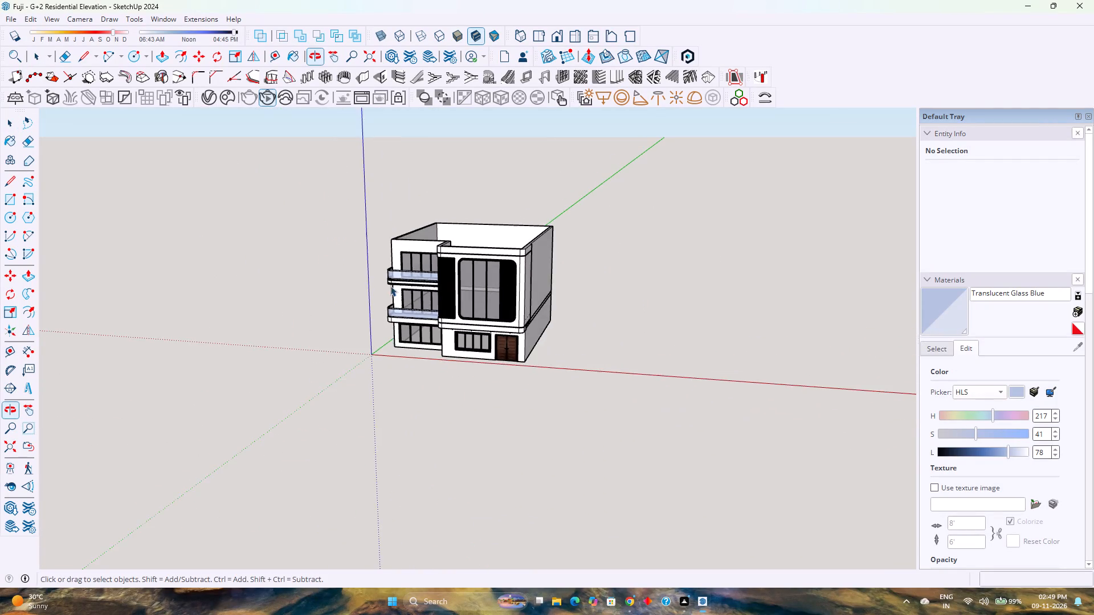
scroll(481, 278, up, 5)
middle_drag(451, 297, 529, 390)
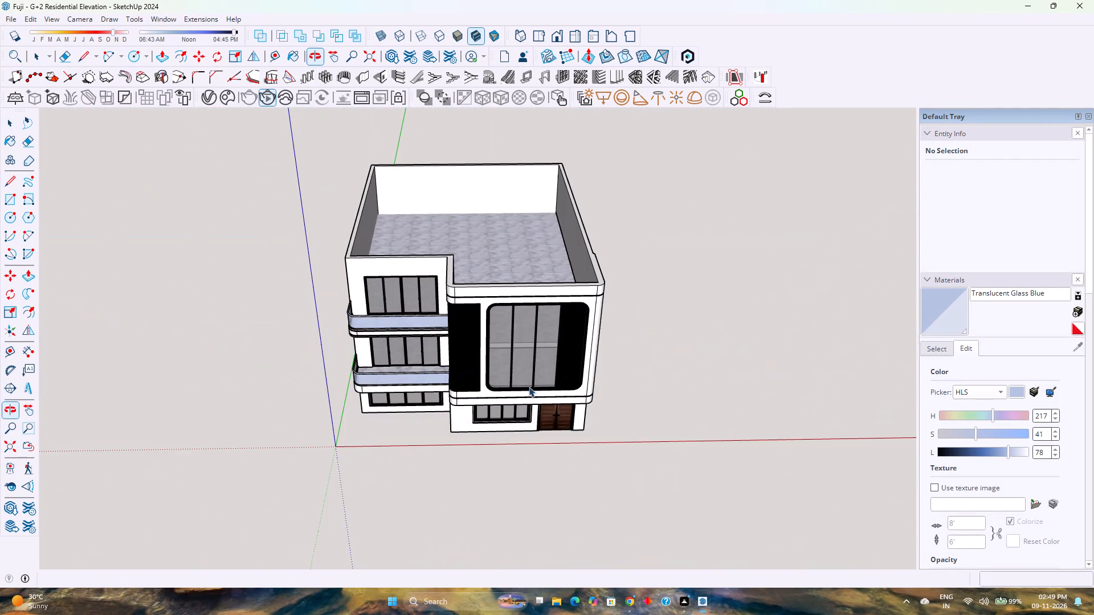
scroll(523, 373, down, 4)
middle_drag(343, 369, 707, 251)
scroll(708, 251, up, 1)
Open the building group and draw a 41' by 50' rectangle under the ground-floor walls, between opposite outer corners of the footprint.
double_click(476, 305)
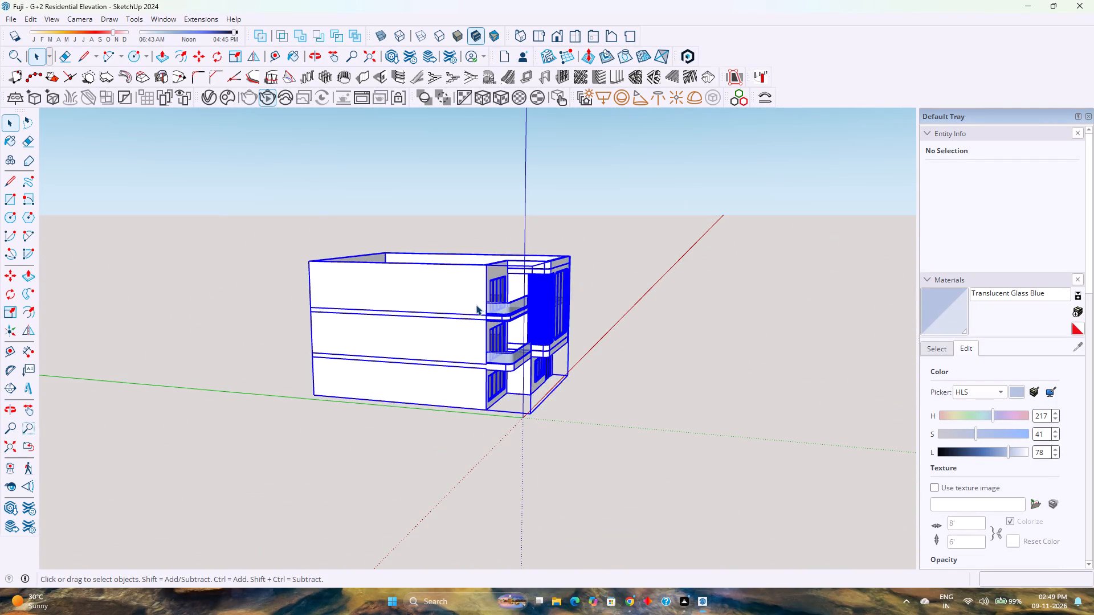
scroll(414, 344, up, 3)
middle_drag(407, 342, 386, 299)
middle_click(386, 298)
click(395, 320)
click(390, 375)
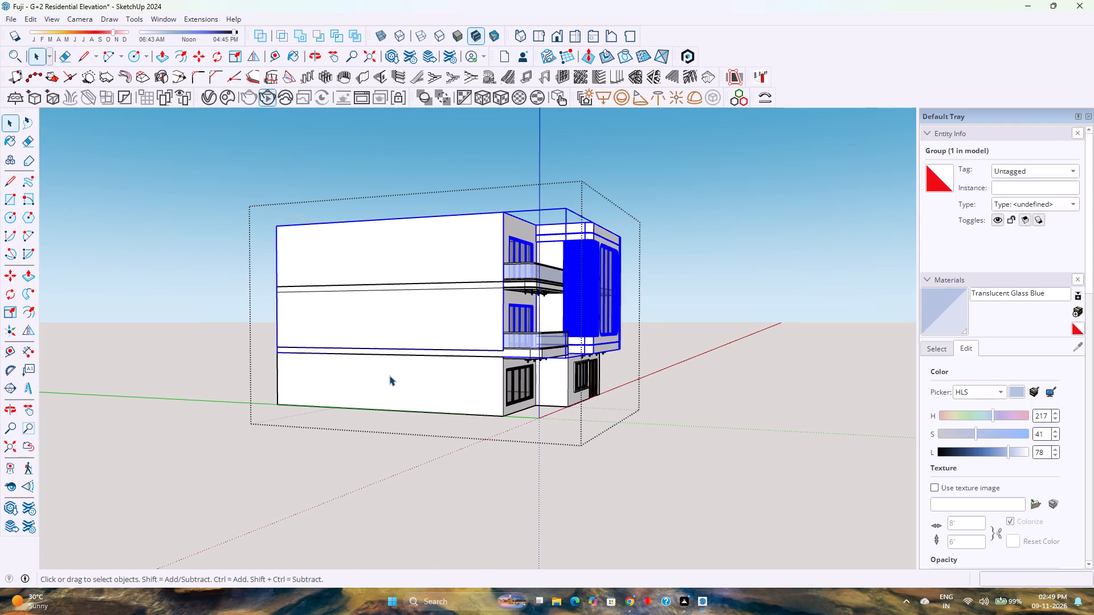
scroll(382, 350, up, 4)
middle_drag(246, 359, 438, 241)
middle_click(442, 239)
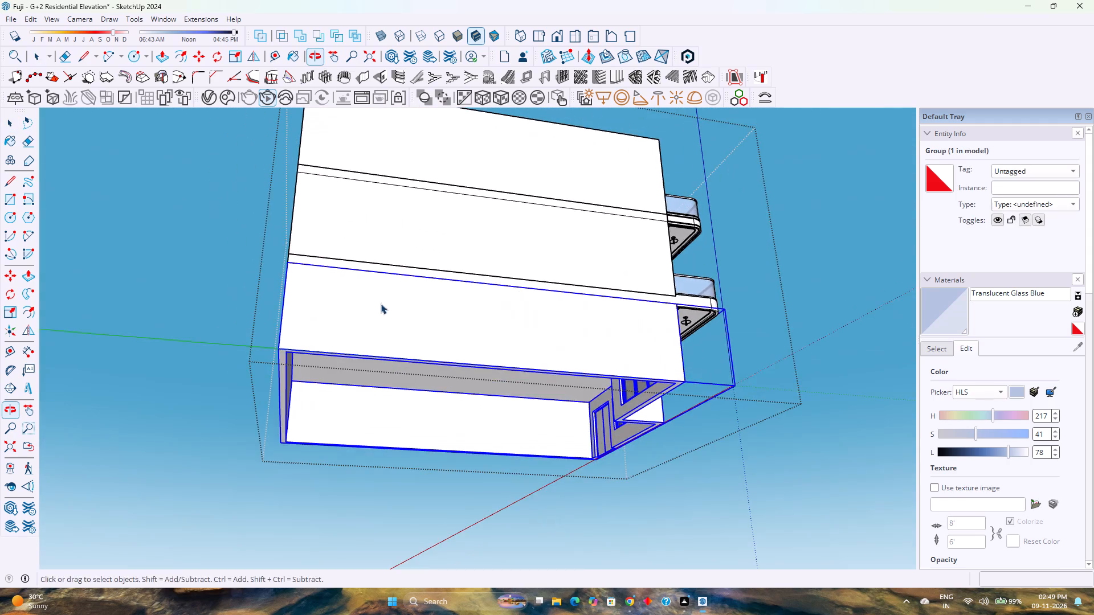
middle_drag(379, 304, 491, 255)
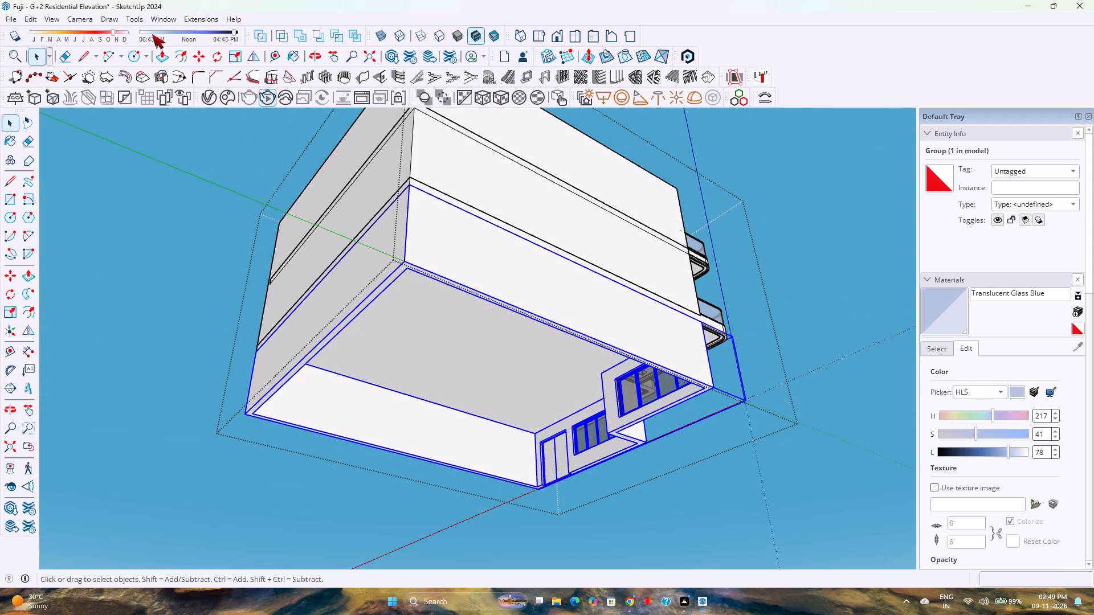
click(147, 58)
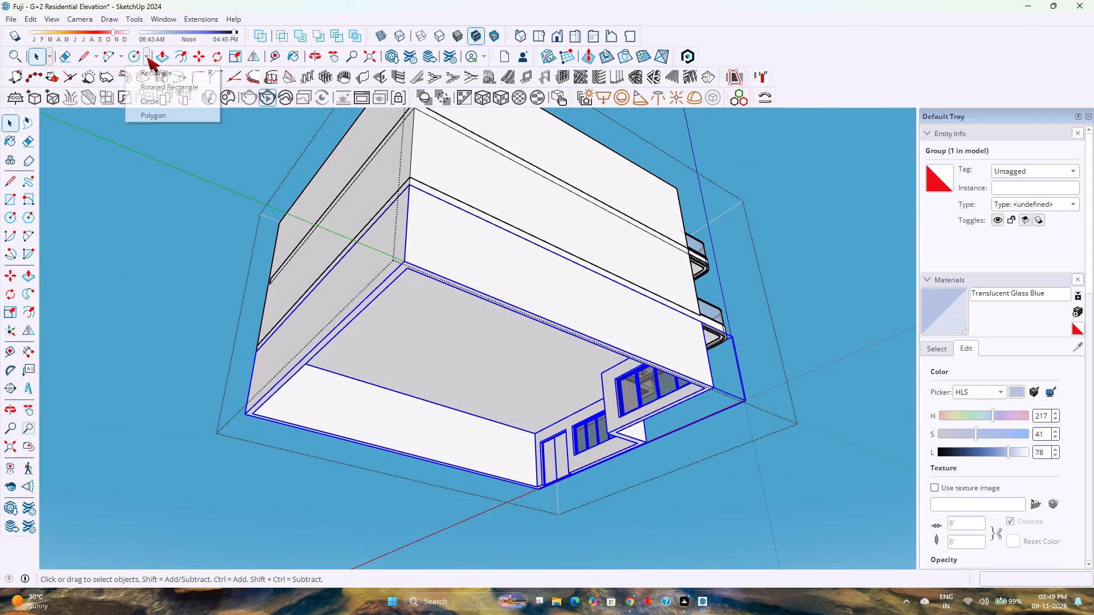
click(161, 77)
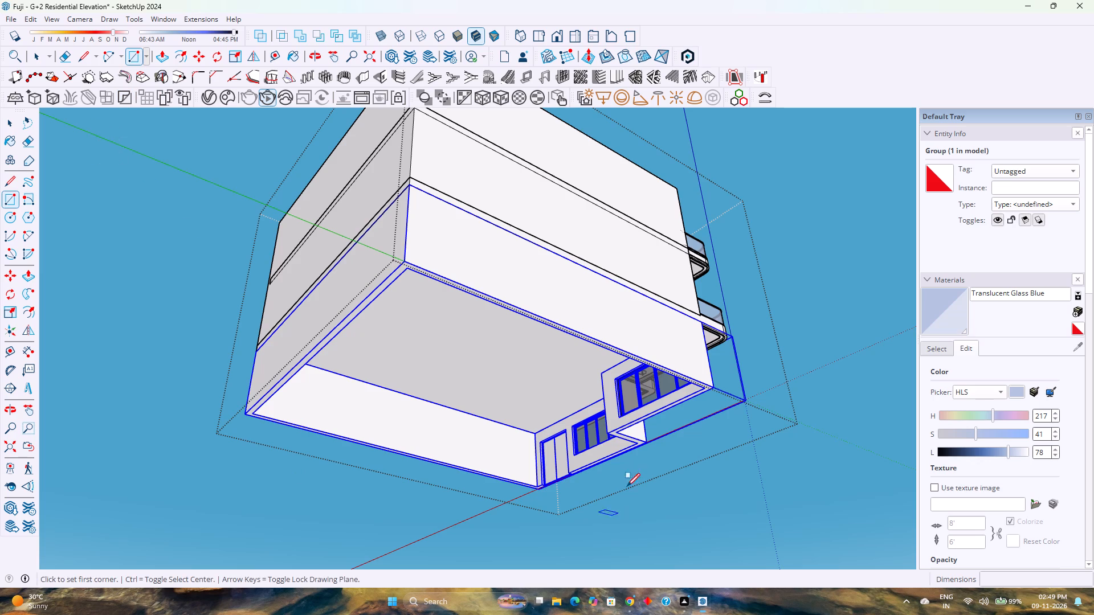
scroll(528, 493, up, 15)
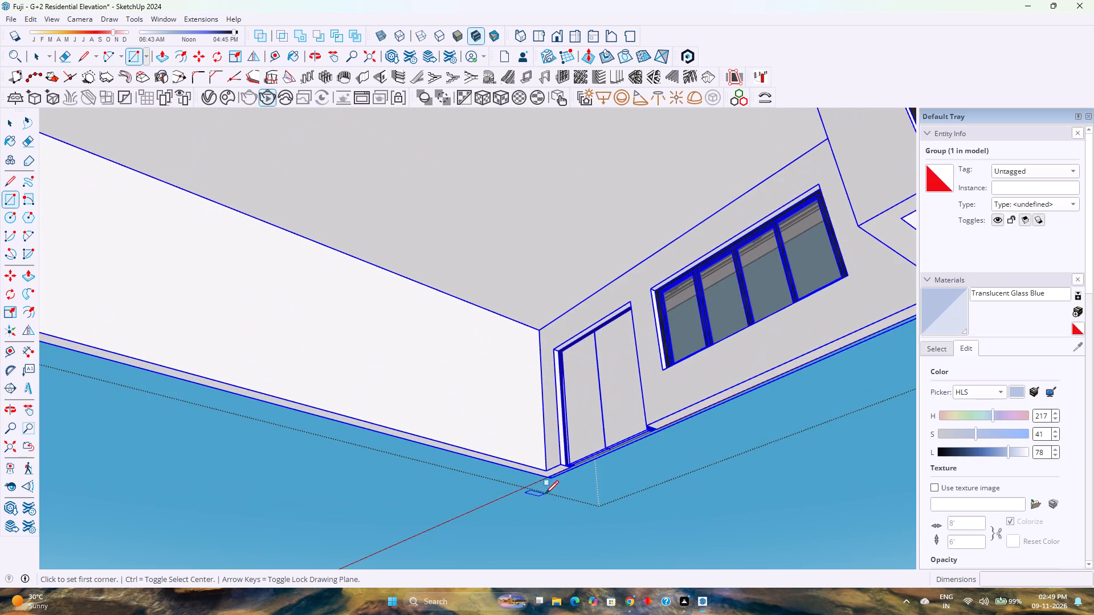
scroll(550, 487, up, 13)
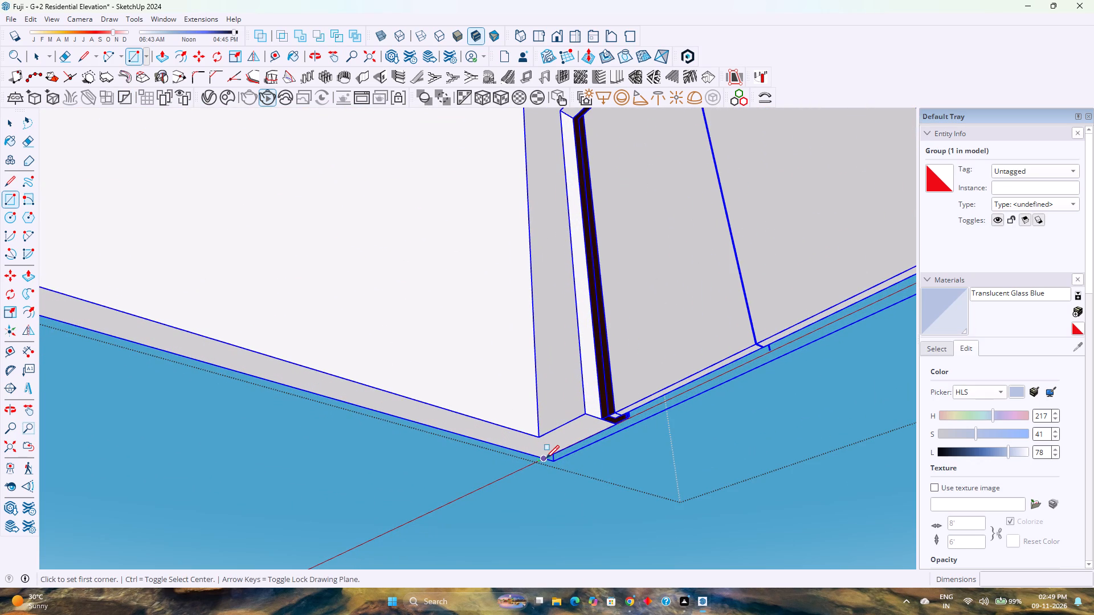
click(546, 458)
scroll(546, 458, down, 14)
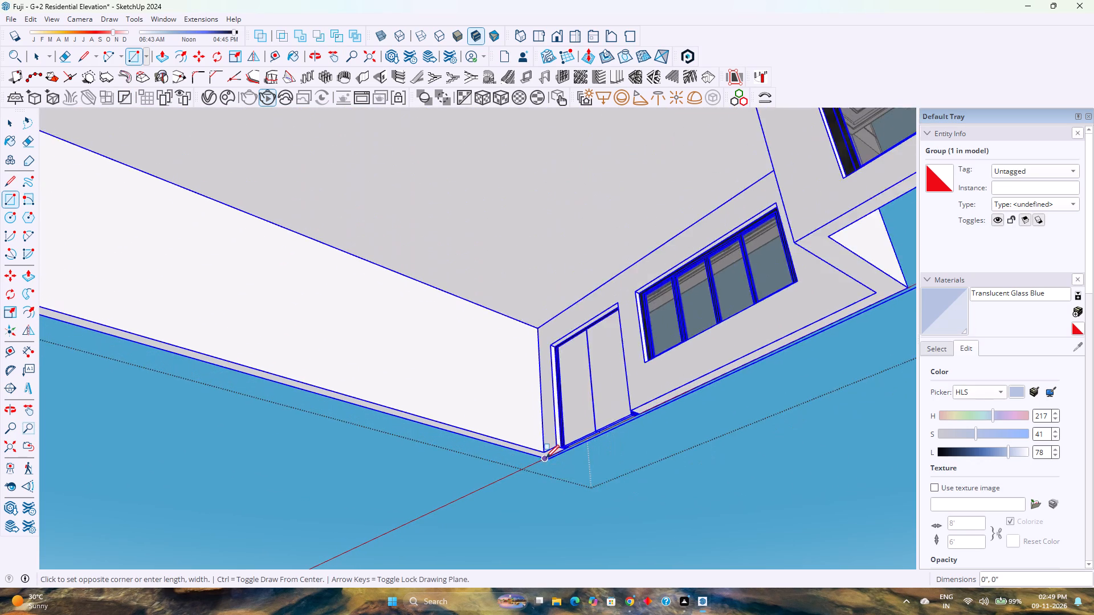
scroll(546, 458, down, 13)
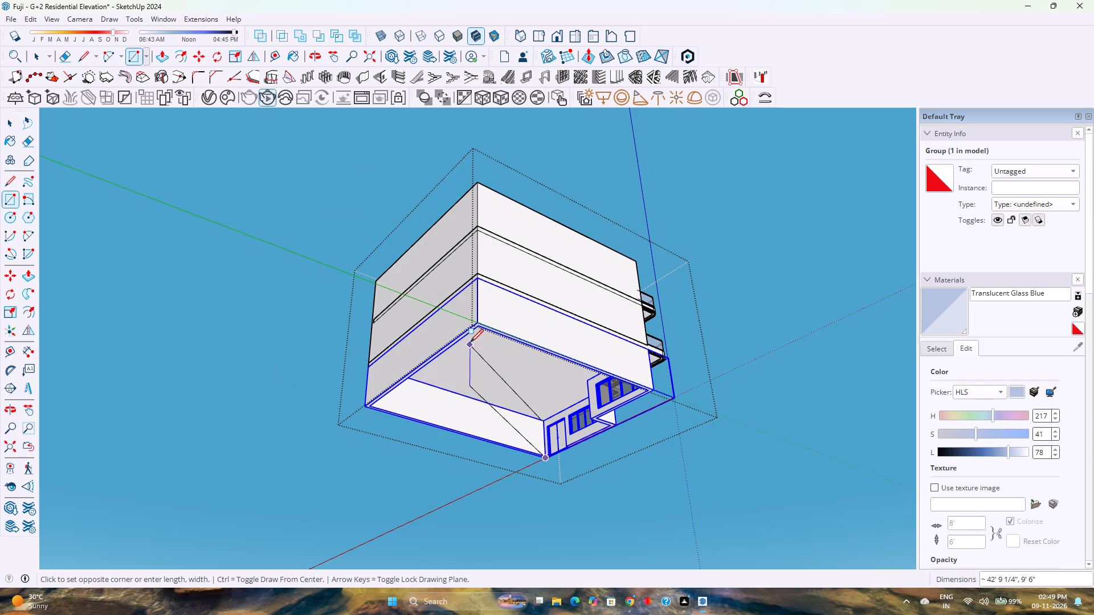
scroll(480, 326, up, 12)
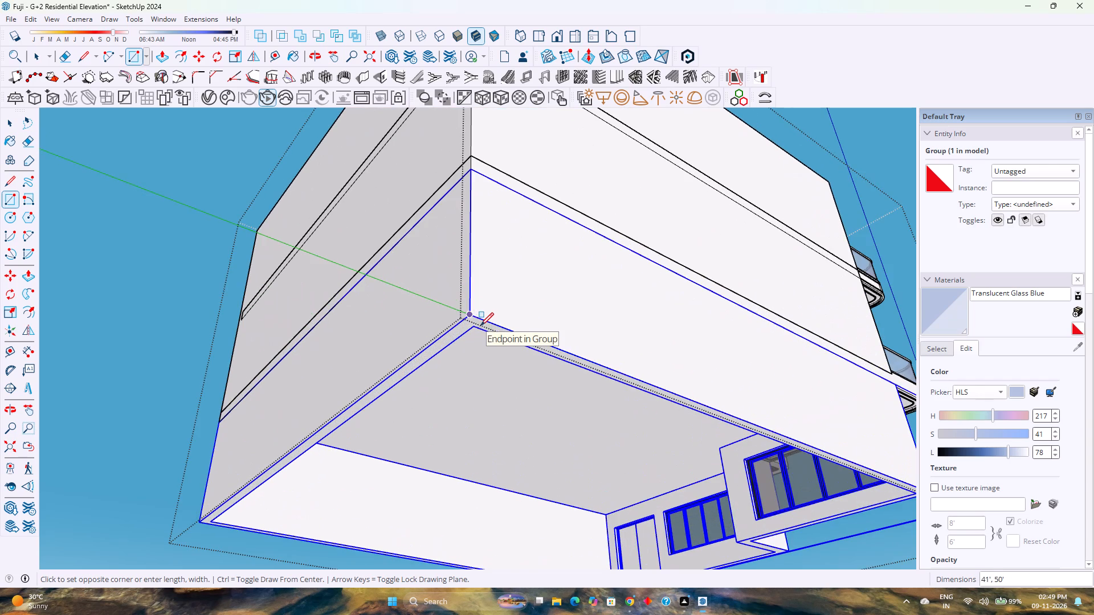
click(471, 314)
scroll(501, 318, down, 7)
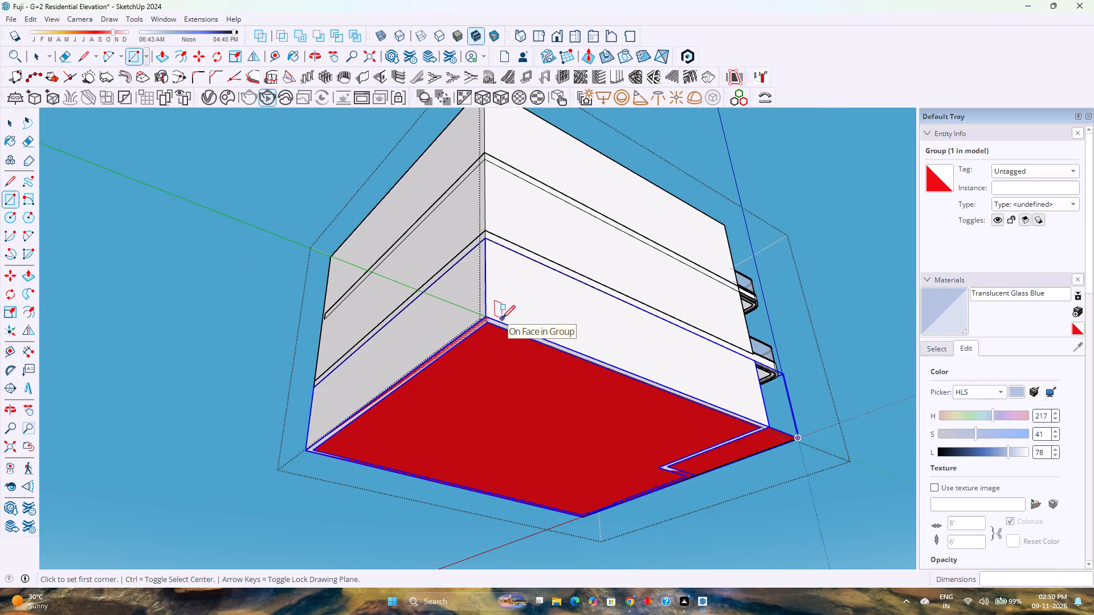
Group the base rectangle with its edges and open the new group for editing with Push/Pull.
key(space)
click(527, 378)
drag(526, 386, 526, 404)
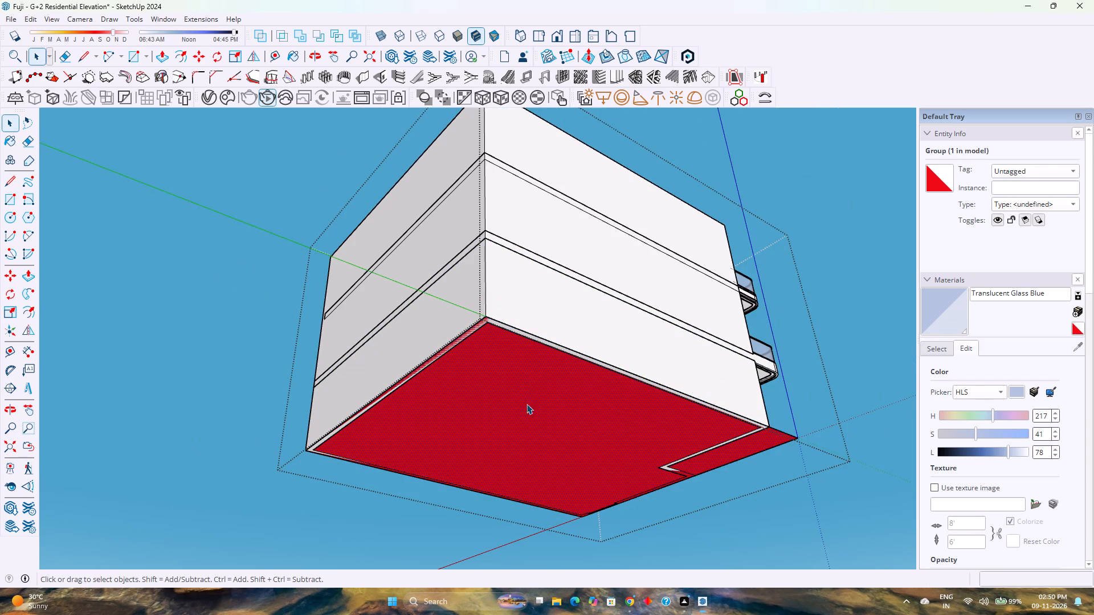
drag(526, 404, 528, 412)
click(529, 416)
triple_click(527, 408)
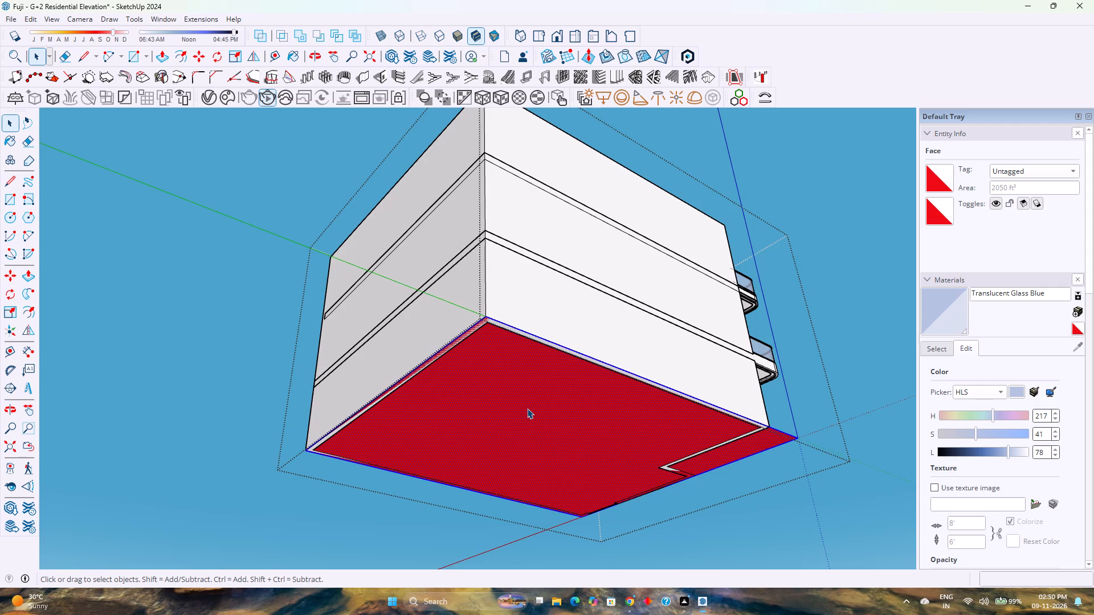
right_click(527, 408)
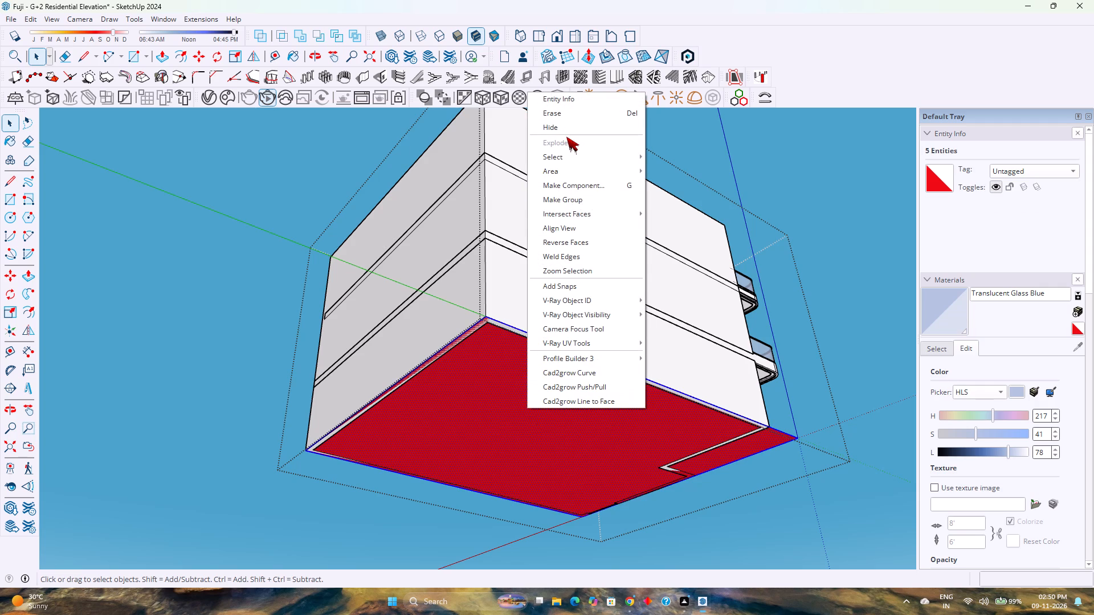
click(588, 198)
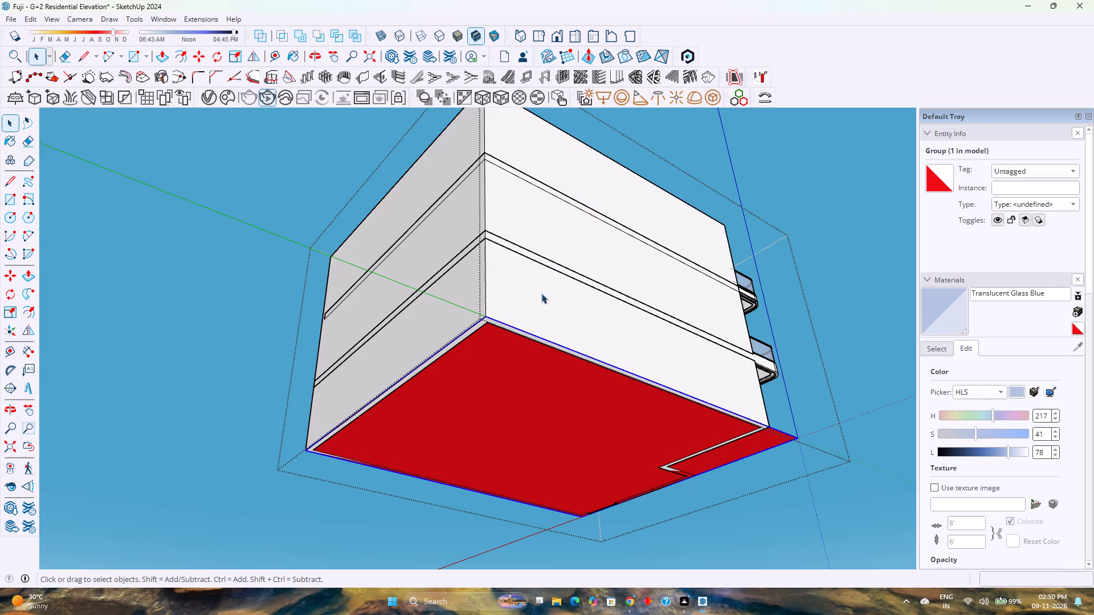
double_click(513, 366)
key(p)
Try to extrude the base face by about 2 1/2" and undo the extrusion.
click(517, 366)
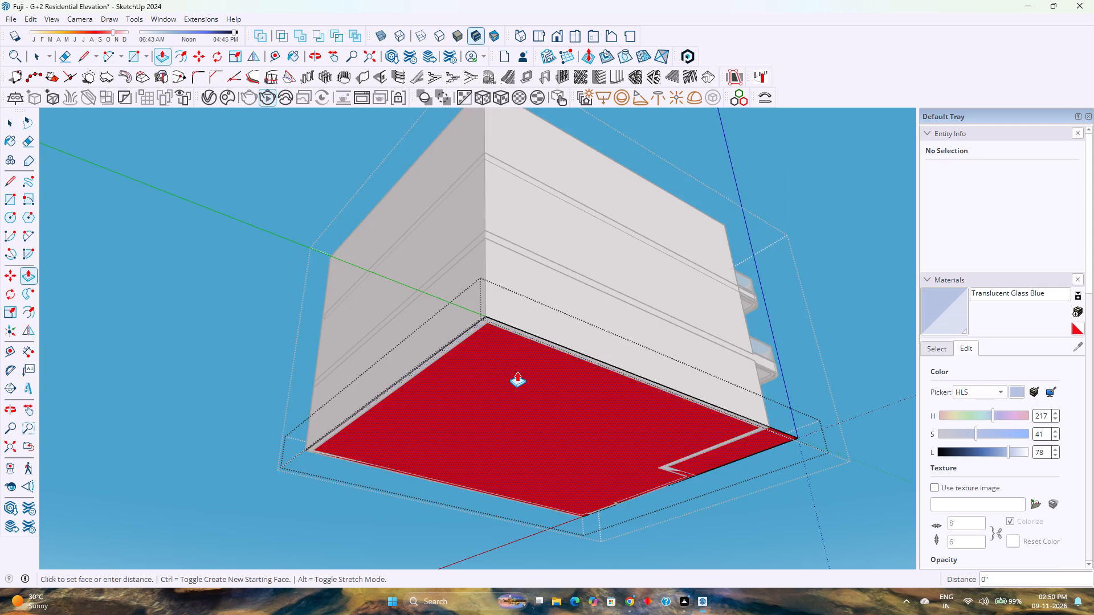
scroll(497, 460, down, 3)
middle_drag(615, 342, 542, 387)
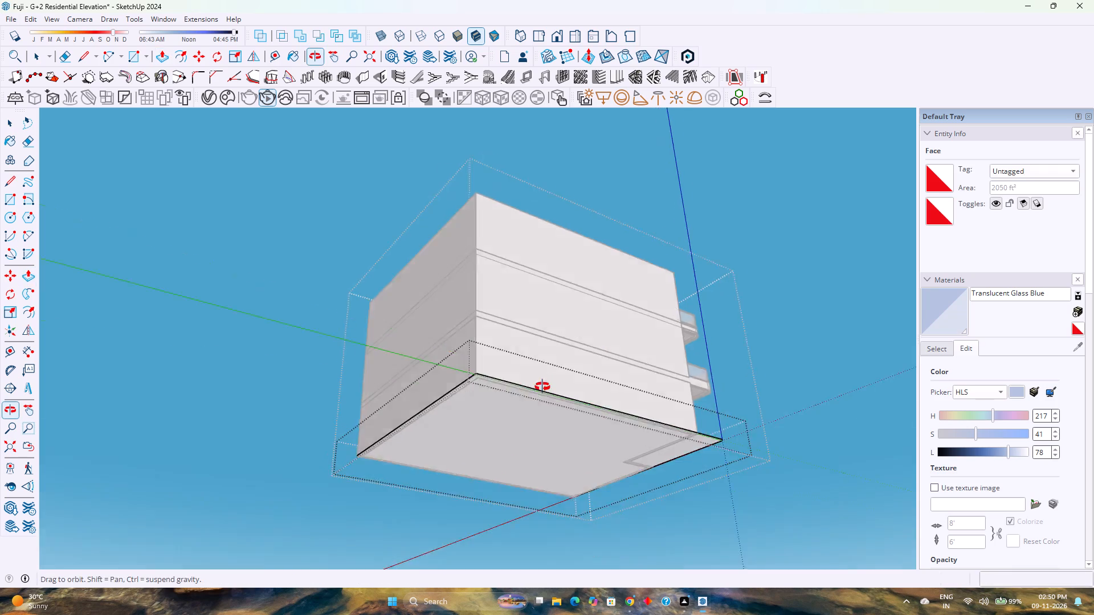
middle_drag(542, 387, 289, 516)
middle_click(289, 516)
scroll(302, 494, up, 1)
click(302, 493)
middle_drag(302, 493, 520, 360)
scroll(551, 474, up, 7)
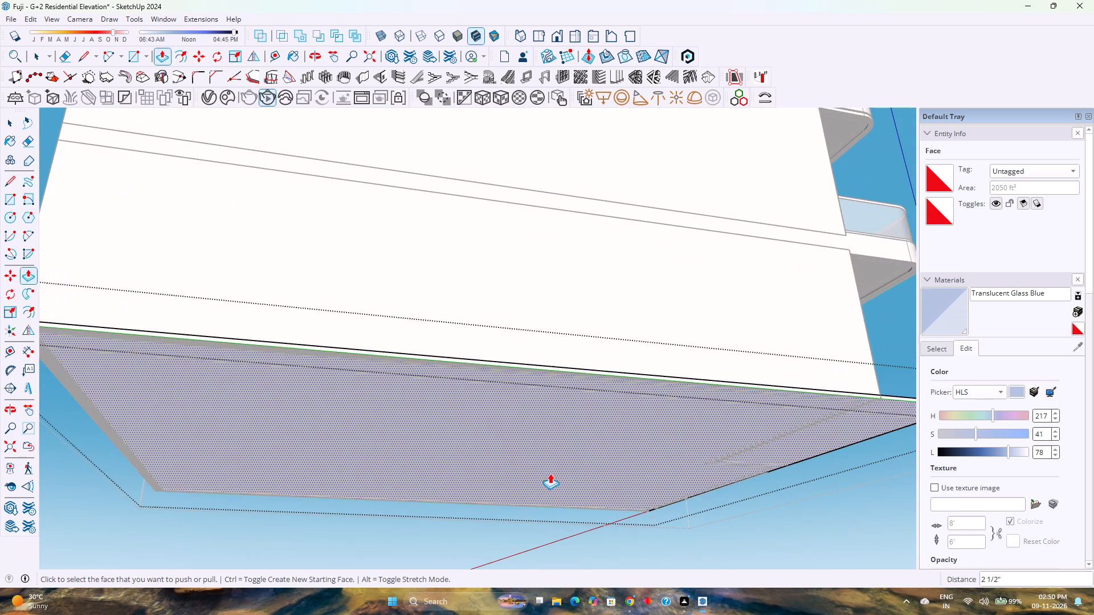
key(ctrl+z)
Extrude the base face downward 1' to form a plinth under the ground floor, and close its group.
click(556, 442)
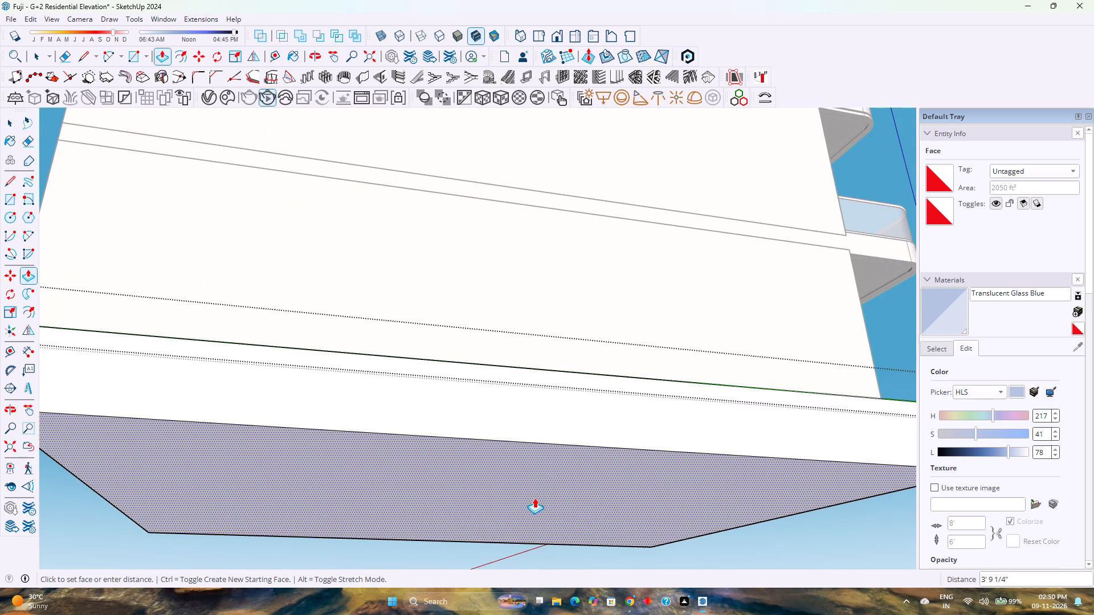
key(1)
key(apostrophe)
key(Return)
scroll(541, 453, down, 5)
middle_drag(640, 386, 495, 437)
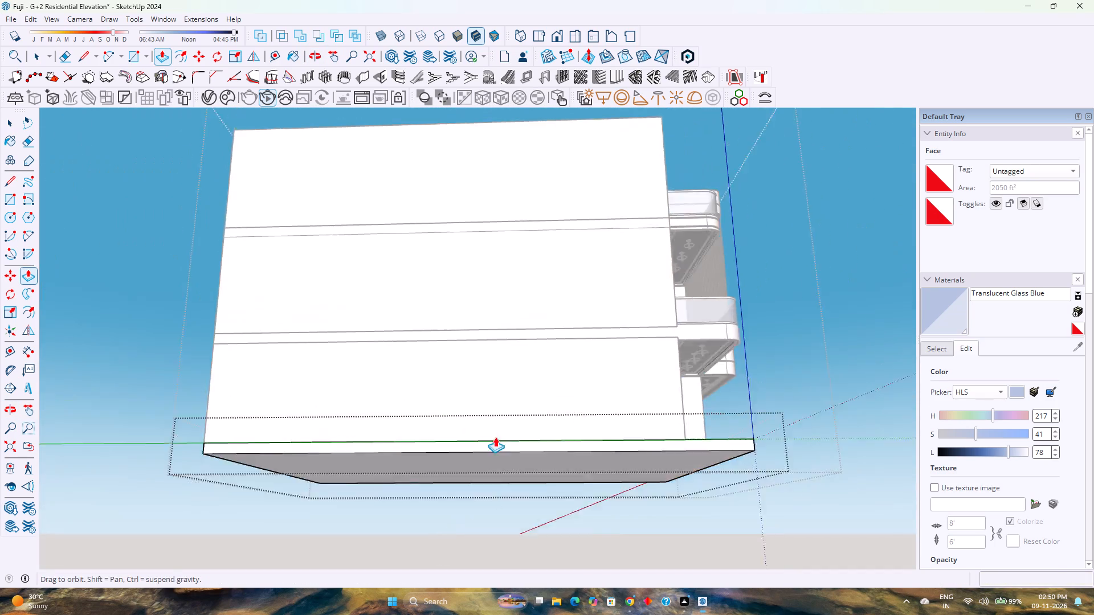
middle_drag(495, 437, 517, 431)
middle_drag(489, 438, 456, 449)
scroll(454, 449, down, 4)
middle_drag(553, 433, 302, 504)
scroll(409, 441, up, 5)
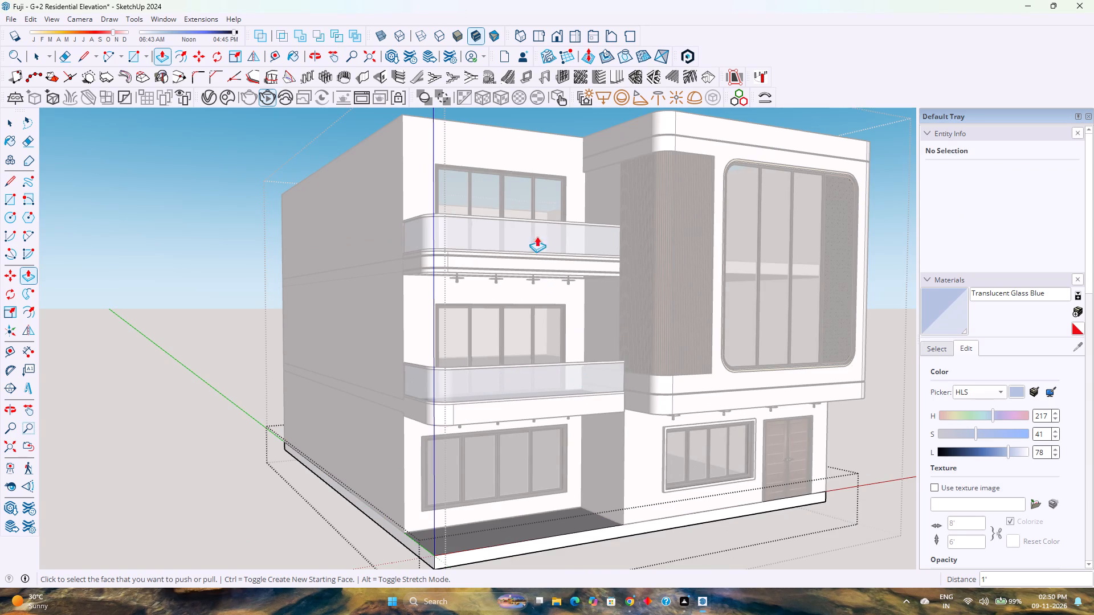
key(space)
key(Escape)
Examine the plinth and the overall elevation from both front corners and the side wall.
scroll(462, 190, down, 4)
scroll(460, 207, up, 4)
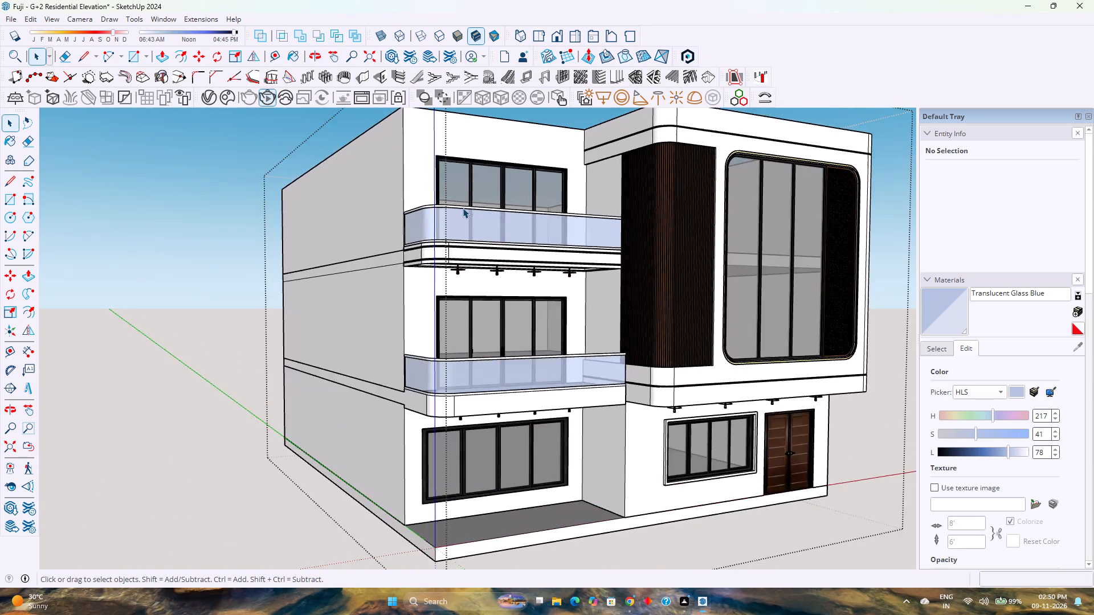
scroll(464, 208, down, 3)
middle_drag(728, 306, 365, 301)
middle_click(365, 301)
middle_drag(365, 301, 891, 381)
middle_click(891, 381)
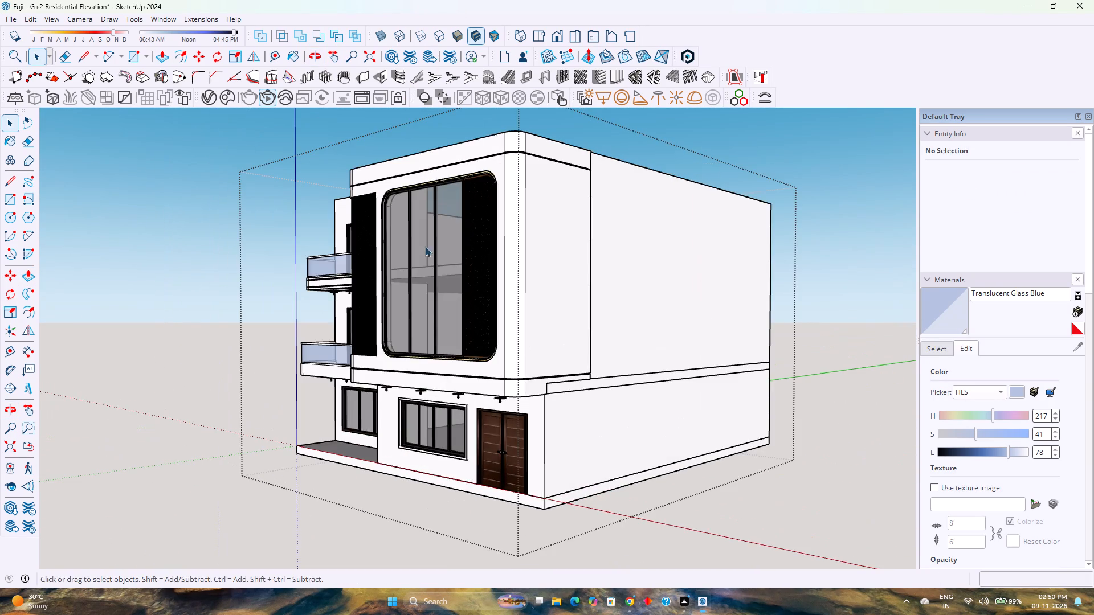
scroll(425, 247, down, 4)
middle_drag(333, 300, 338, 300)
middle_drag(345, 301, 813, 332)
scroll(142, 297, up, 5)
scroll(483, 354, up, 2)
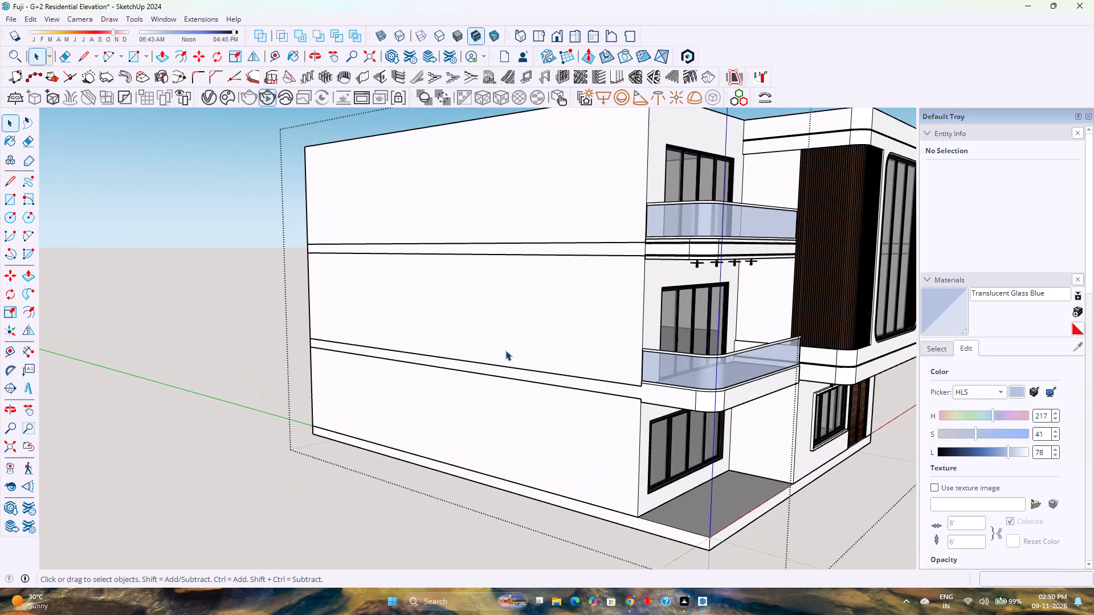
Hide the upper floors' wall group to expose the floor slabs and balconies inside the building group.
middle_drag(432, 325, 386, 298)
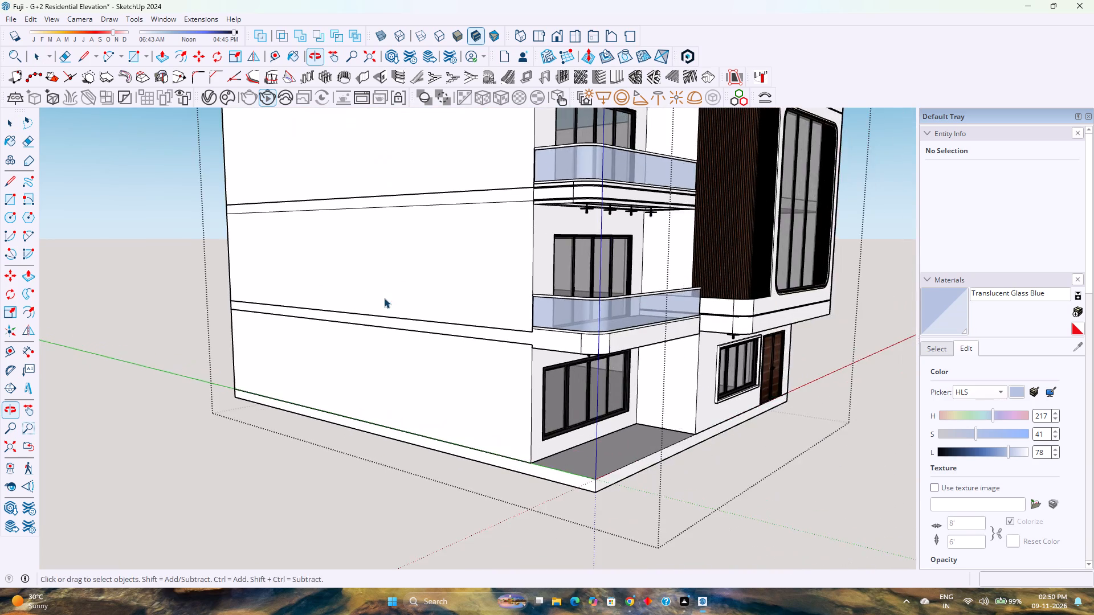
middle_drag(386, 298, 410, 305)
middle_drag(410, 305, 507, 317)
middle_click(507, 317)
click(509, 301)
double_click(615, 305)
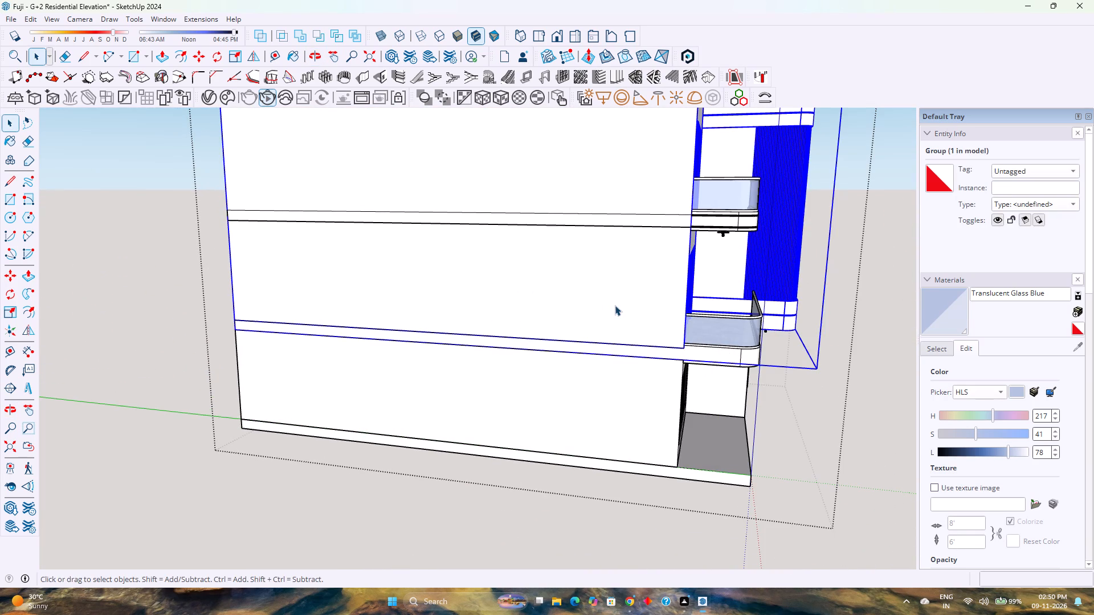
click(616, 305)
key(Escape)
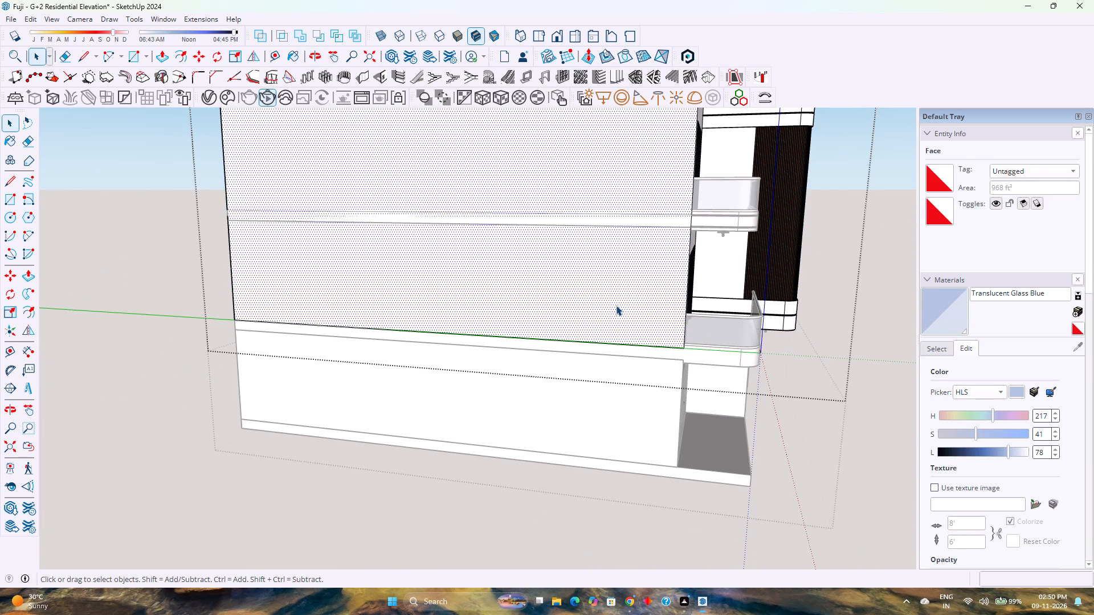
click(616, 305)
right_click(616, 305)
click(643, 339)
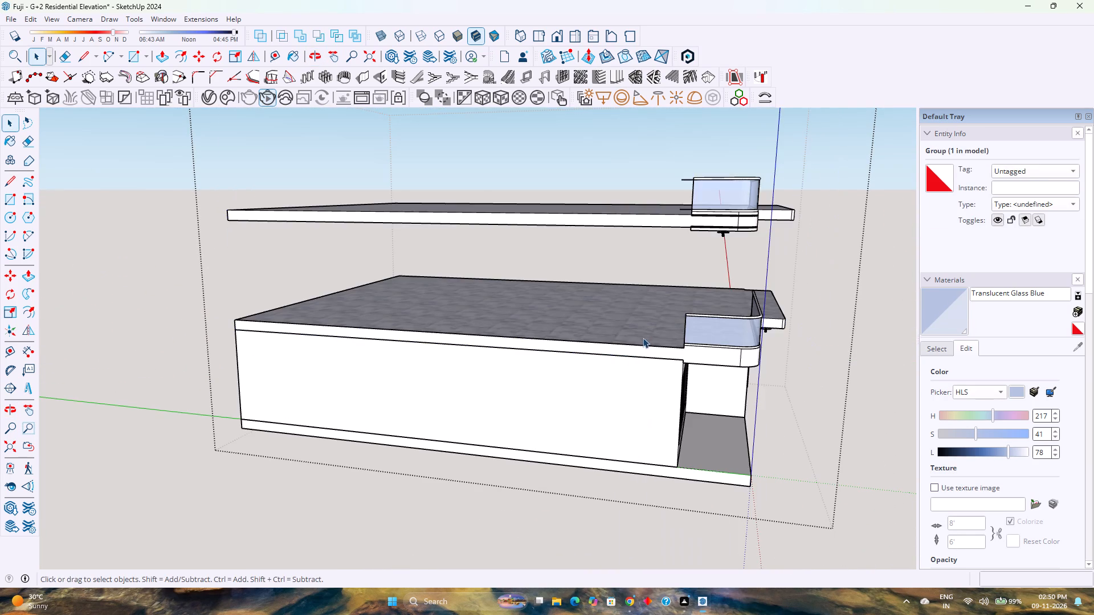
Open the upper balcony's glass railing group and delete the selected stray edges beside its top rail end.
scroll(651, 323, up, 1)
middle_click(651, 323)
middle_drag(651, 323, 697, 331)
middle_drag(697, 331, 705, 333)
middle_drag(433, 235, 593, 289)
middle_click(594, 289)
scroll(676, 251, up, 2)
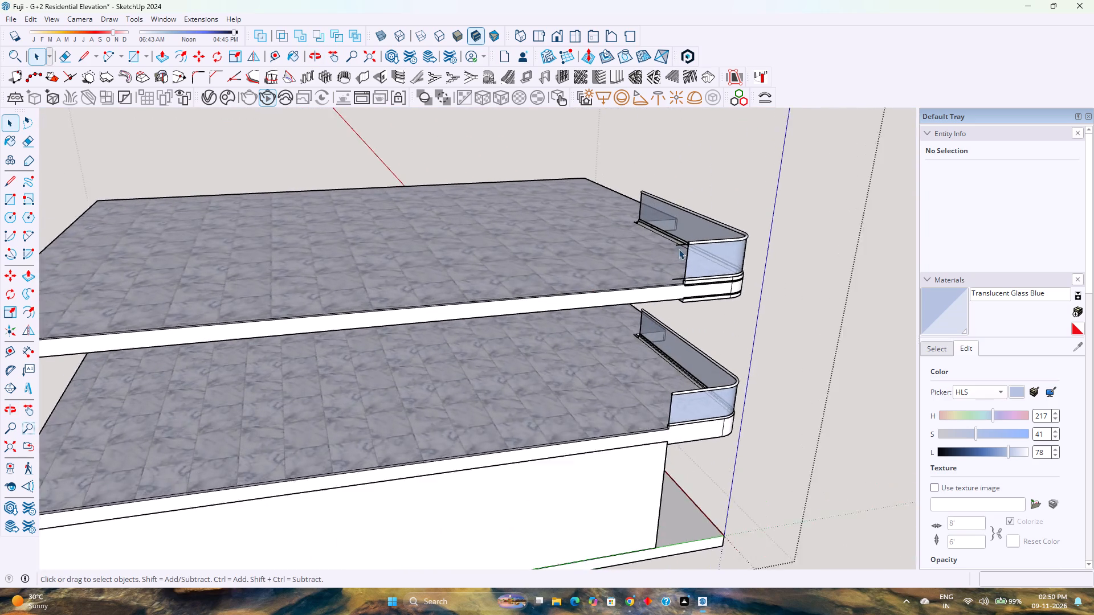
scroll(679, 249, up, 6)
double_click(697, 243)
scroll(696, 242, up, 3)
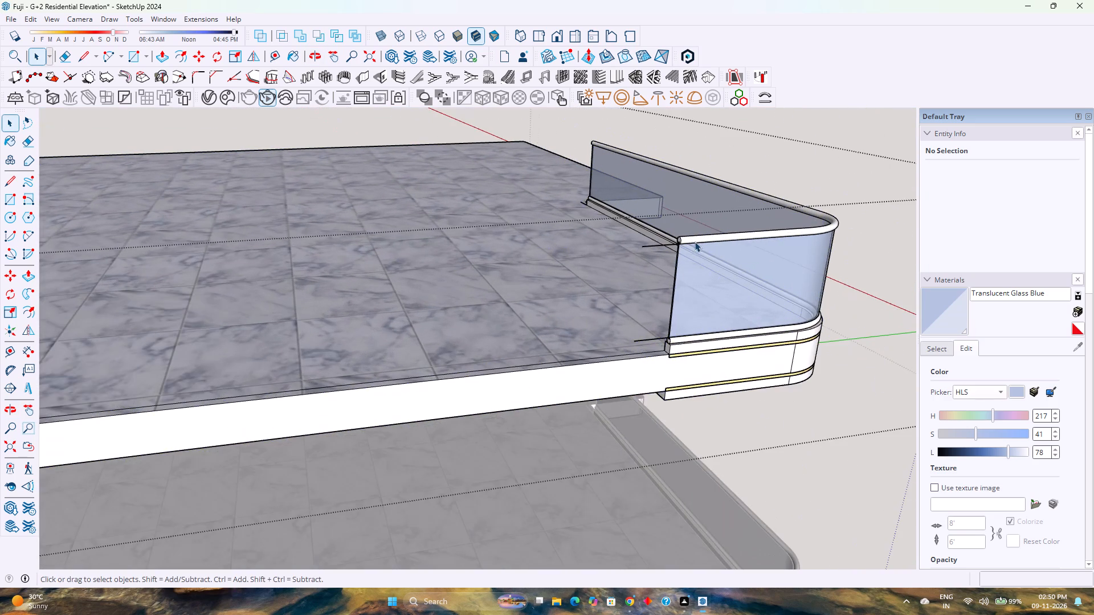
scroll(663, 247, up, 3)
click(661, 245)
click(660, 245)
click(660, 245)
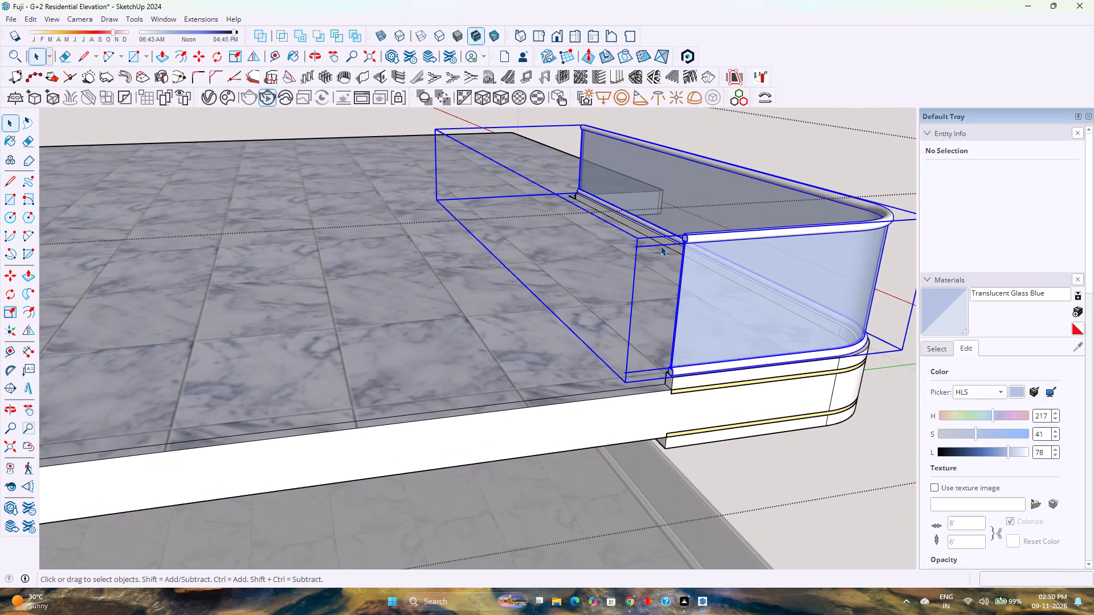
click(660, 245)
key(Delete)
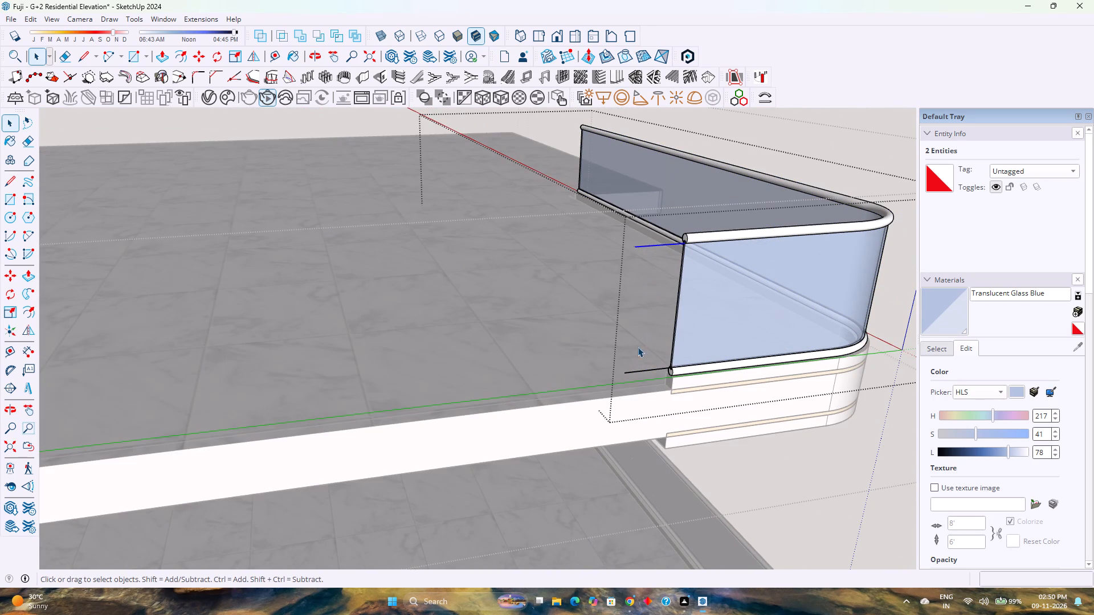
Delete the remaining stray edges projecting from the railing's side end at the bottom and top rails.
click(643, 368)
click(644, 370)
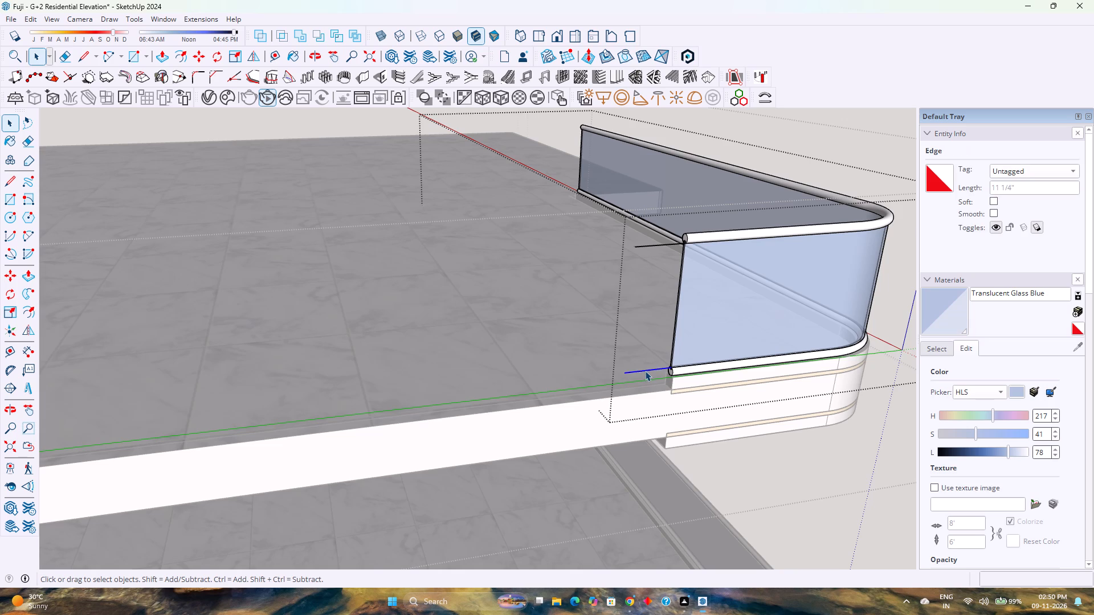
key(Delete)
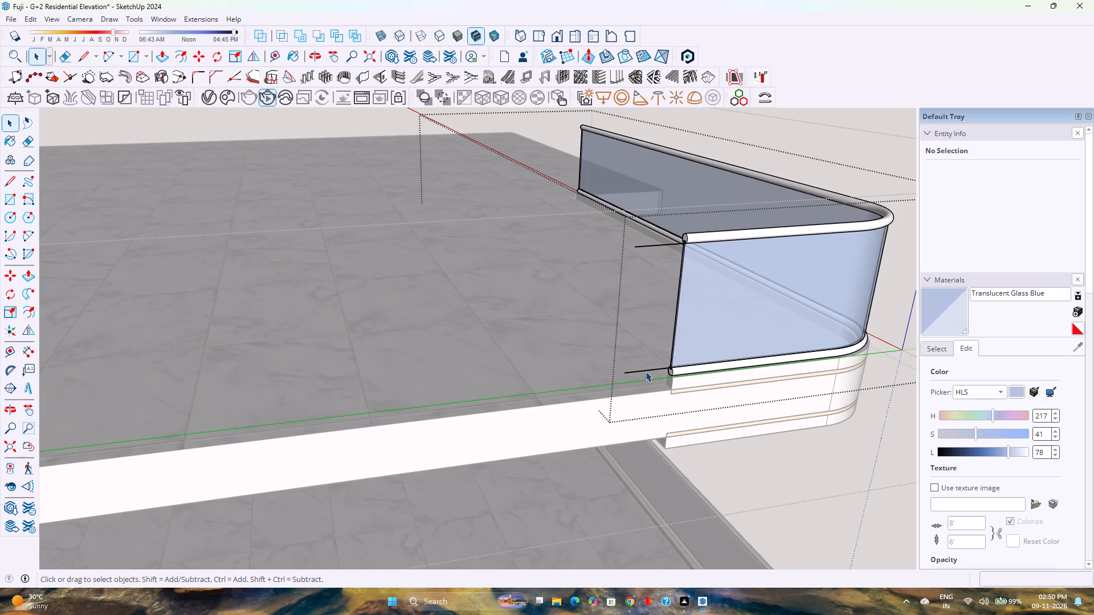
click(646, 371)
key(Delete)
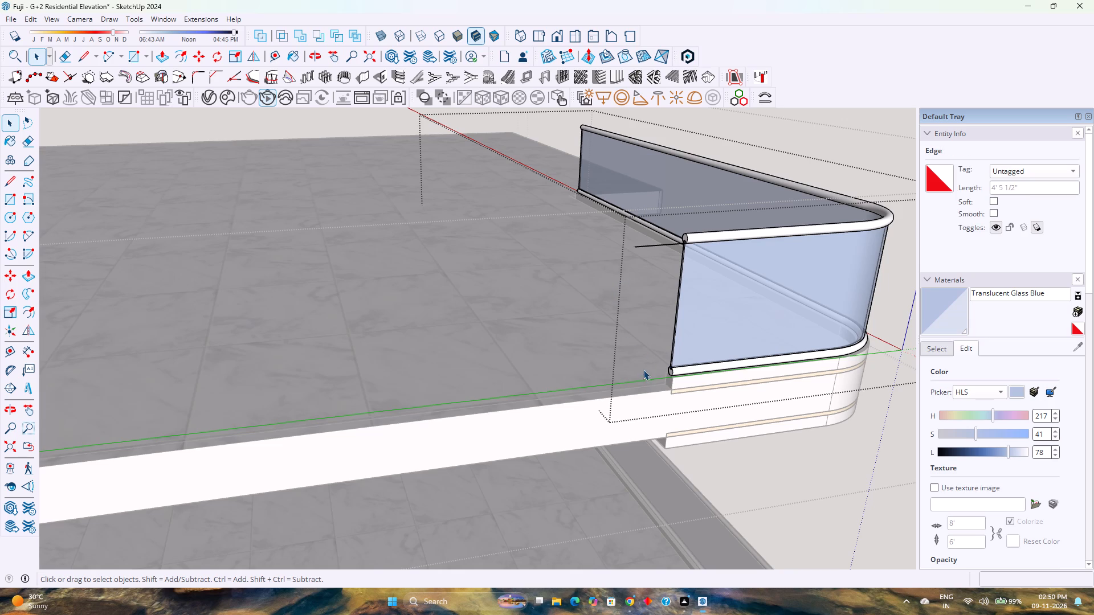
click(648, 248)
key(Delete)
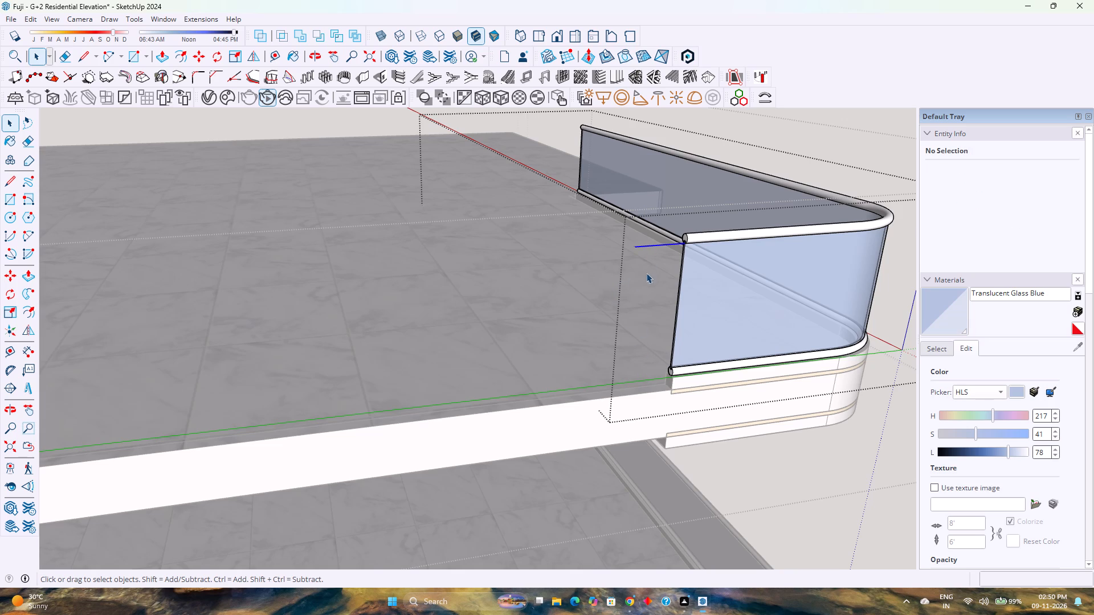
Close the railing group, delete the stray edge at the base of the railing's other end, and close the upper slab group.
middle_drag(690, 215, 691, 229)
middle_drag(691, 232, 294, 372)
middle_click(291, 370)
scroll(359, 331, down, 3)
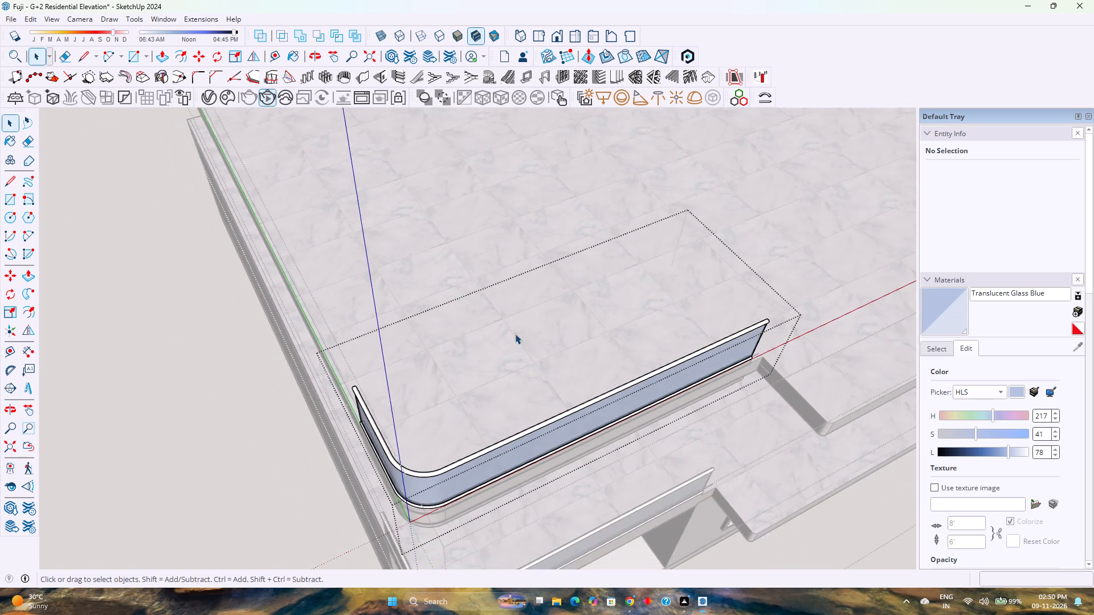
middle_click(533, 333)
middle_drag(532, 333, 354, 307)
scroll(424, 335, down, 8)
key(Escape)
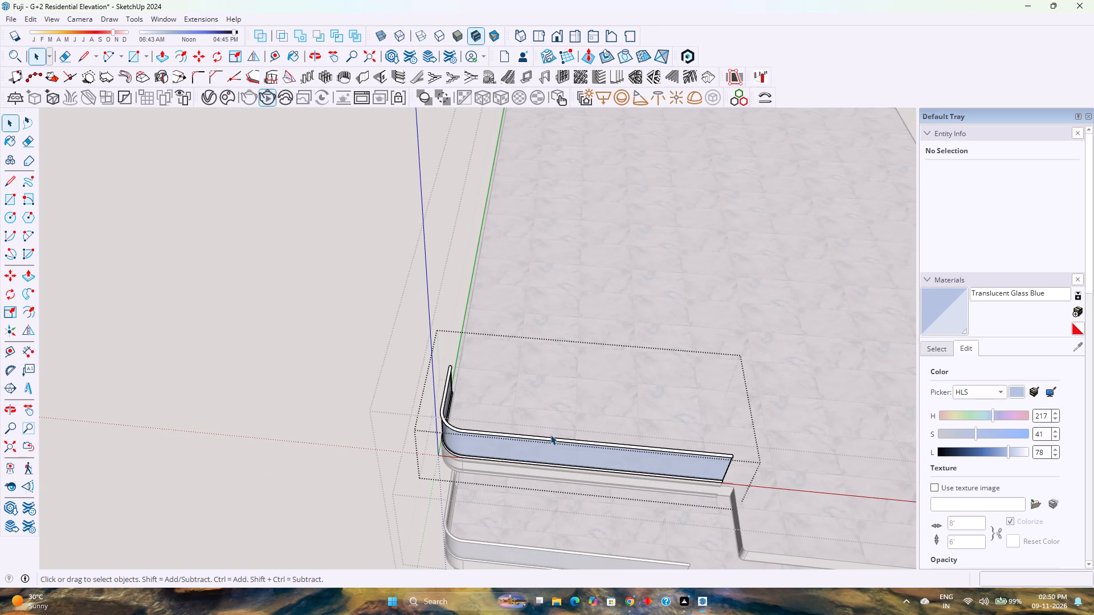
scroll(721, 481, up, 8)
click(730, 479)
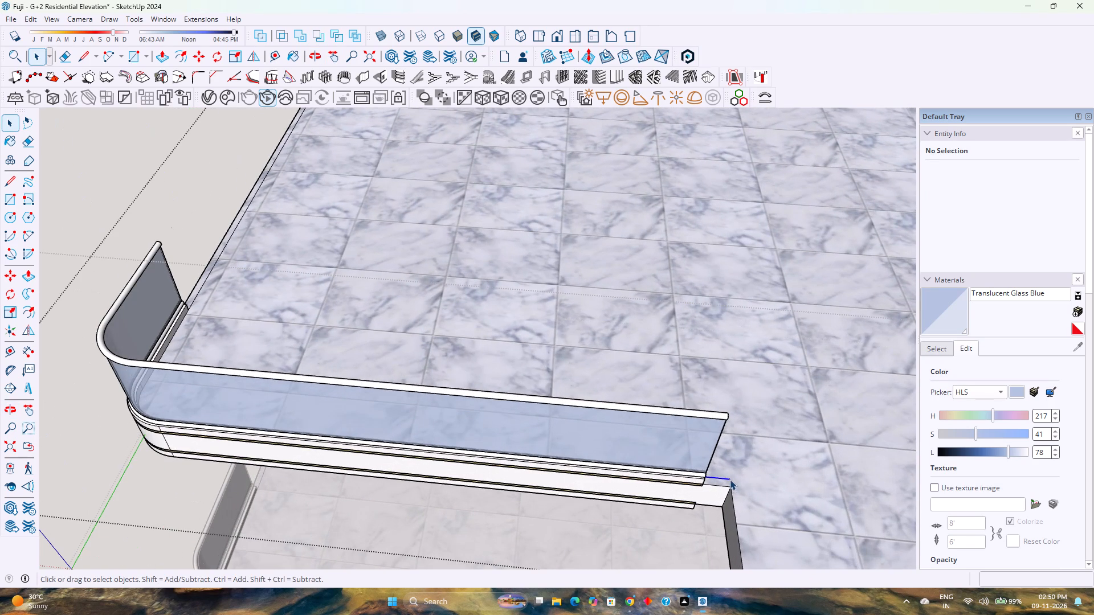
key(Delete)
scroll(730, 473, down, 5)
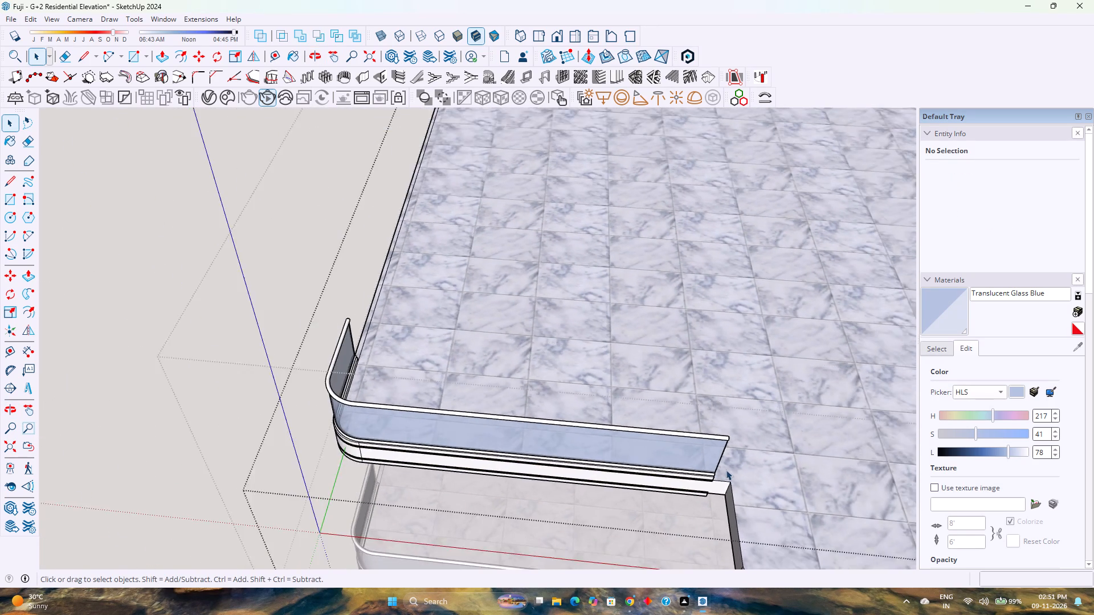
middle_drag(722, 470, 445, 408)
scroll(451, 399, down, 14)
middle_drag(492, 450, 501, 454)
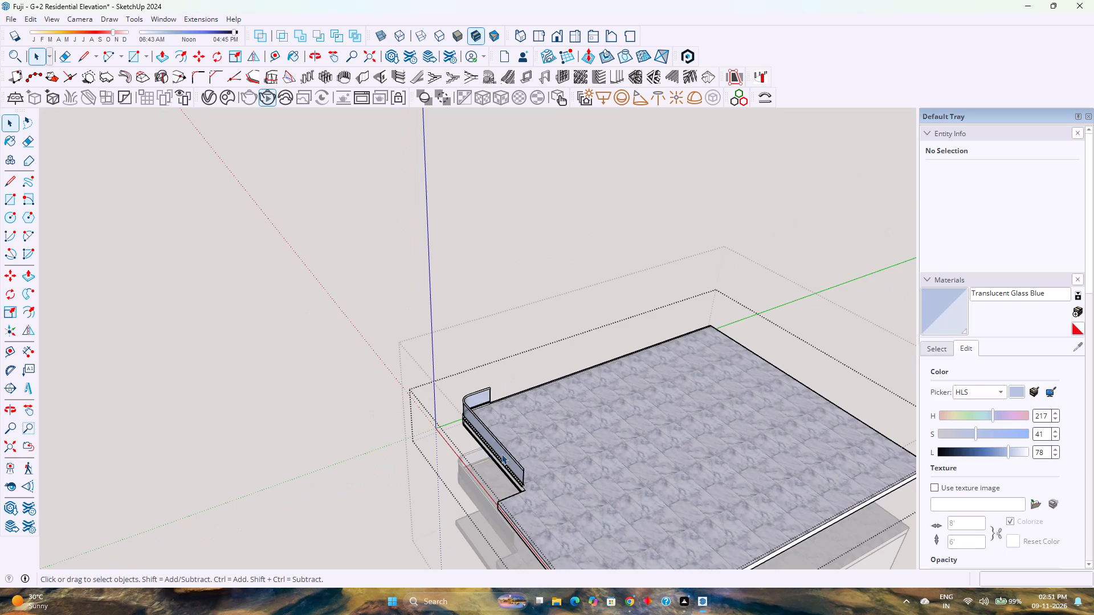
middle_drag(501, 454, 769, 425)
scroll(662, 424, down, 3)
middle_drag(595, 439, 823, 380)
scroll(541, 352, up, 4)
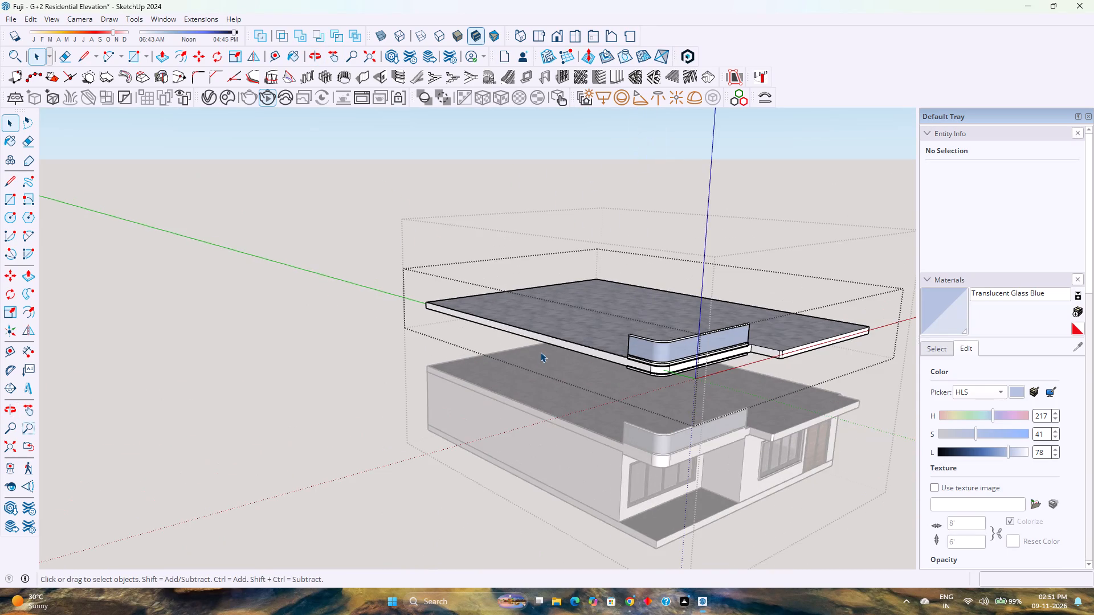
key(Escape)
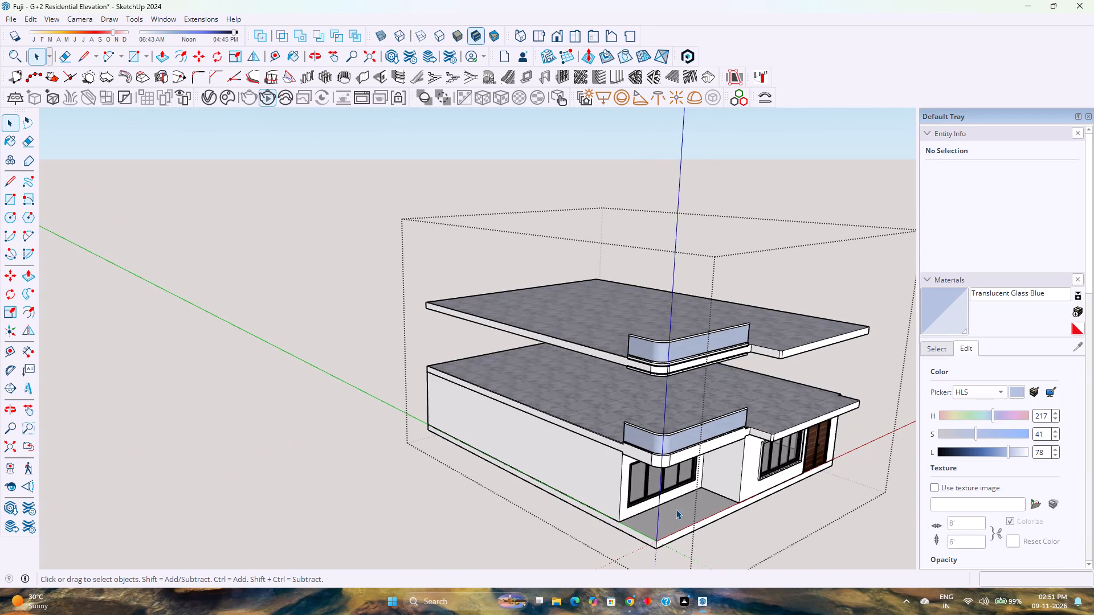
Open the lower balcony's slab group and hide the long side face of the slab below the railing.
scroll(627, 438, up, 16)
middle_drag(616, 440, 824, 457)
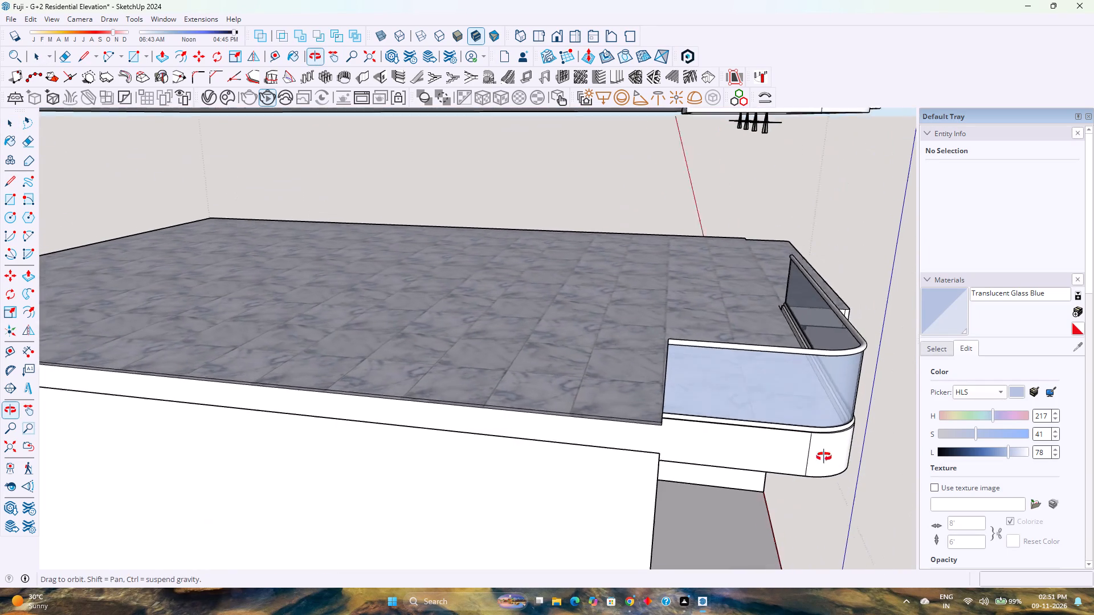
middle_drag(824, 457, 829, 456)
double_click(680, 428)
scroll(679, 428, up, 1)
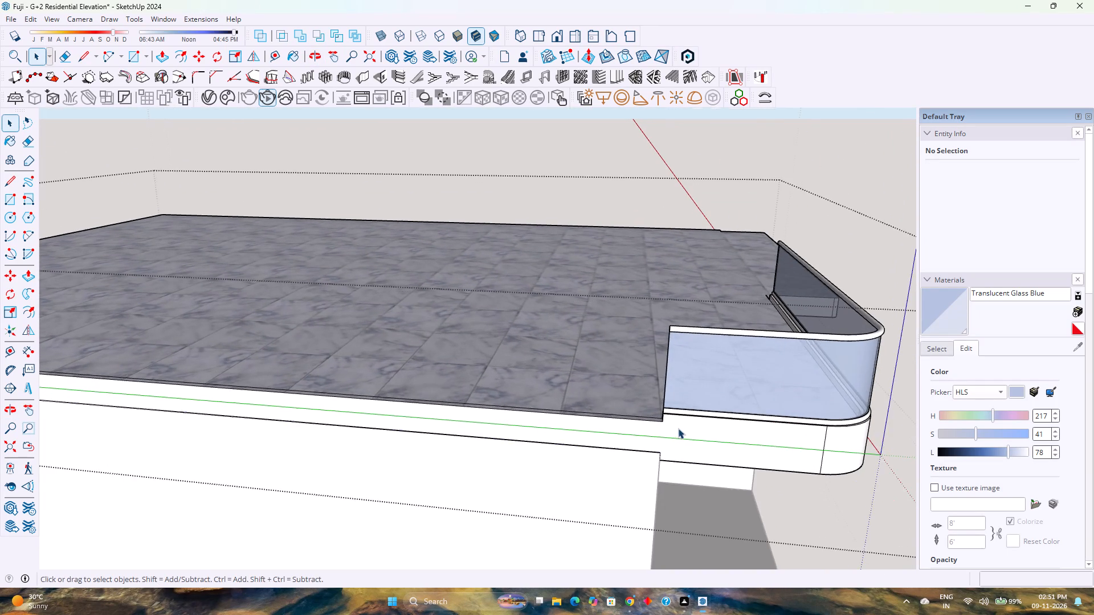
scroll(669, 436, up, 5)
middle_drag(663, 429, 893, 431)
scroll(671, 371, up, 8)
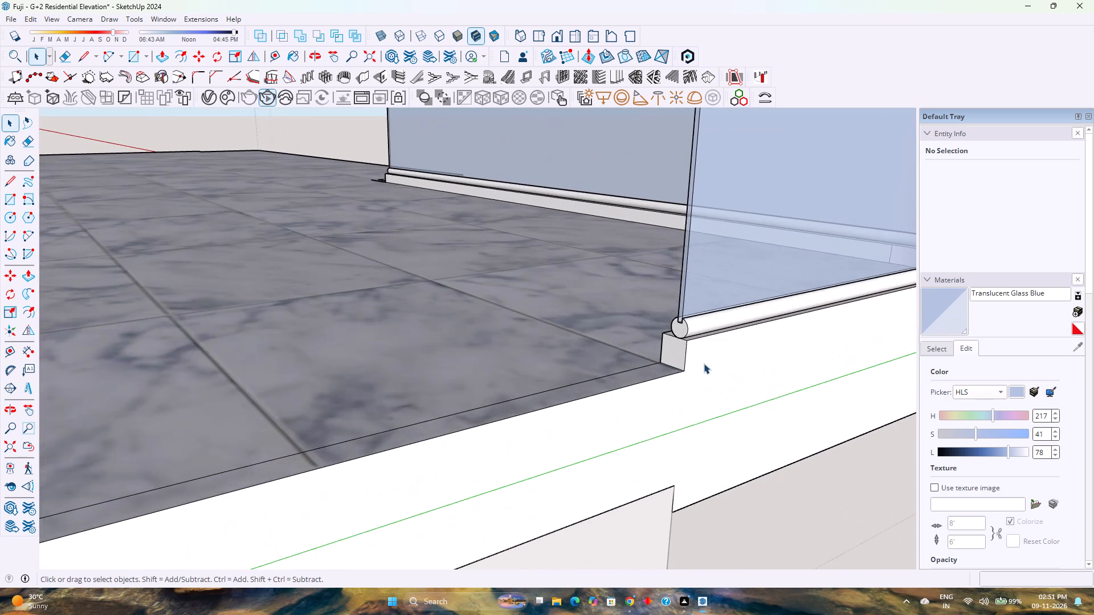
scroll(704, 363, up, 3)
click(653, 430)
right_click(651, 428)
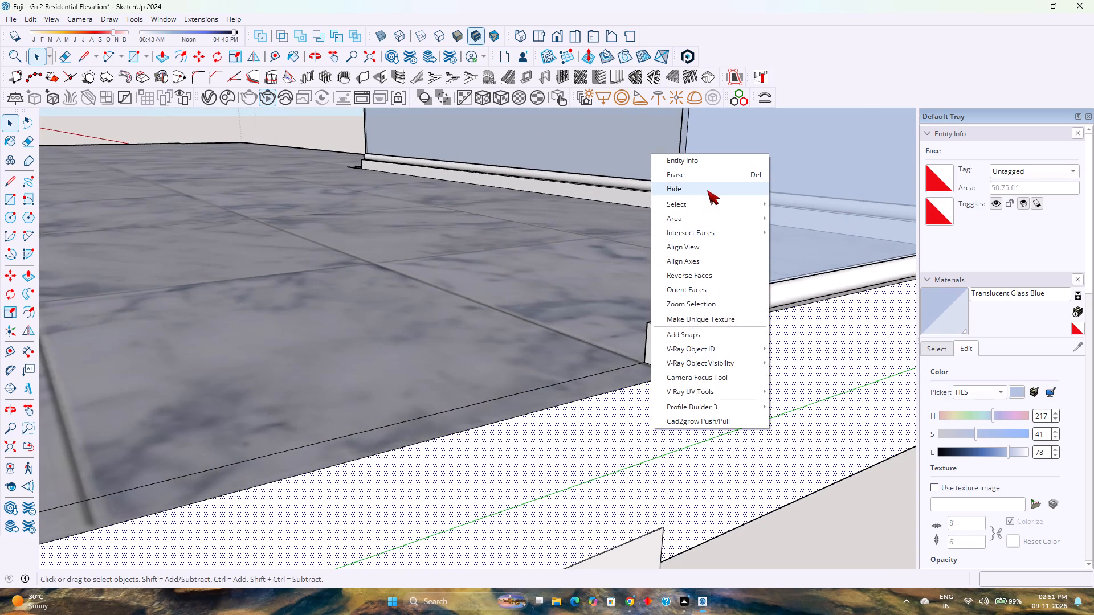
click(707, 190)
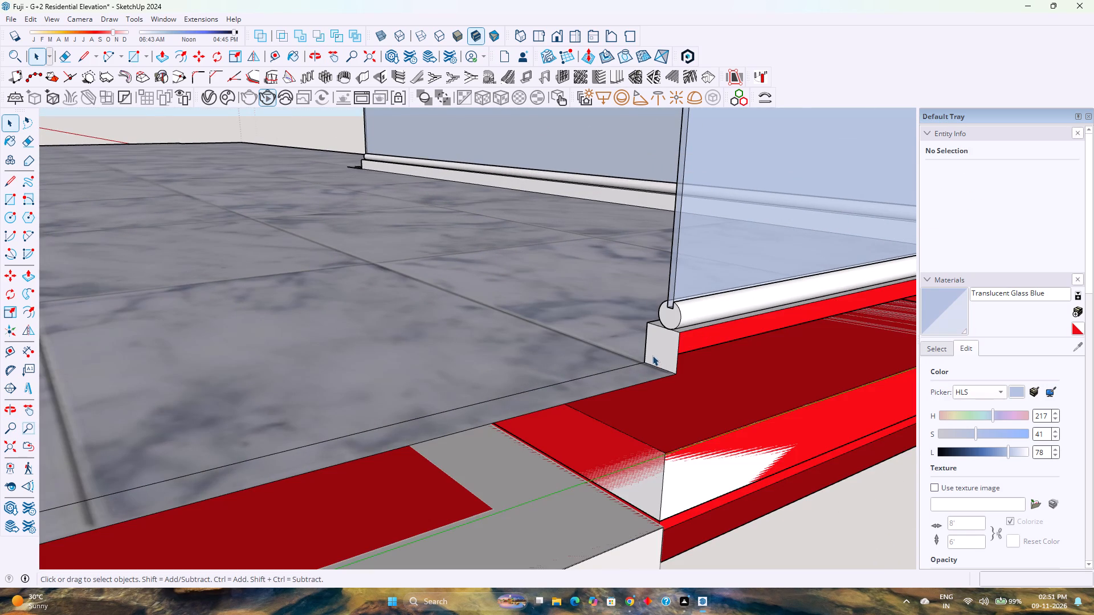
Examine the railing curb's end and the slab interior exposed beneath it.
scroll(663, 351, up, 3)
scroll(665, 351, down, 4)
scroll(656, 363, up, 1)
middle_drag(683, 368, 719, 317)
middle_click(719, 317)
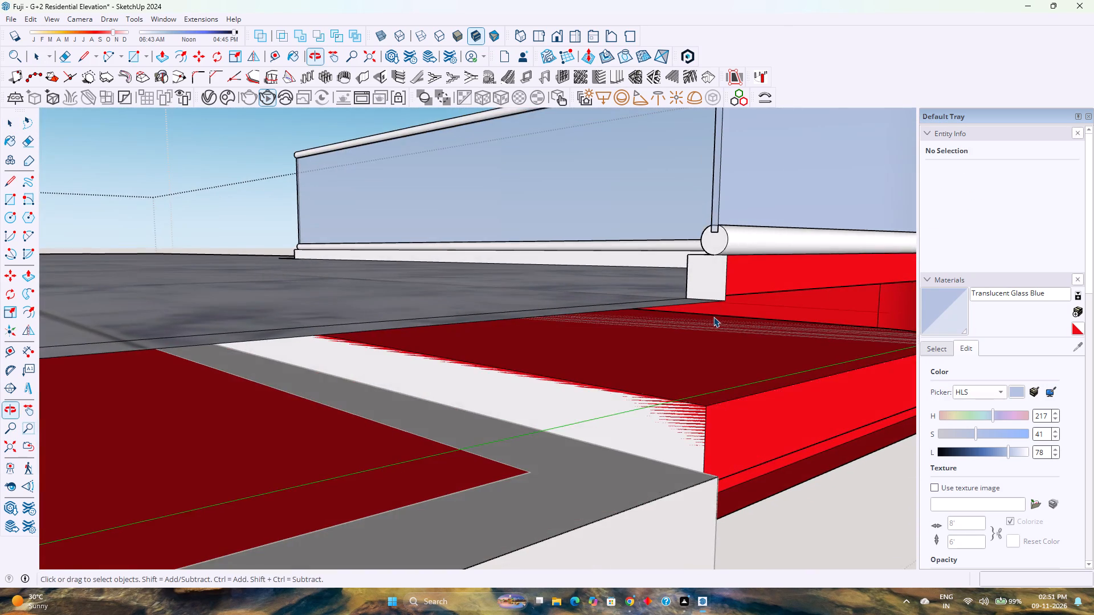
scroll(712, 317, down, 2)
scroll(673, 371, up, 3)
scroll(673, 371, down, 7)
middle_drag(685, 368, 570, 361)
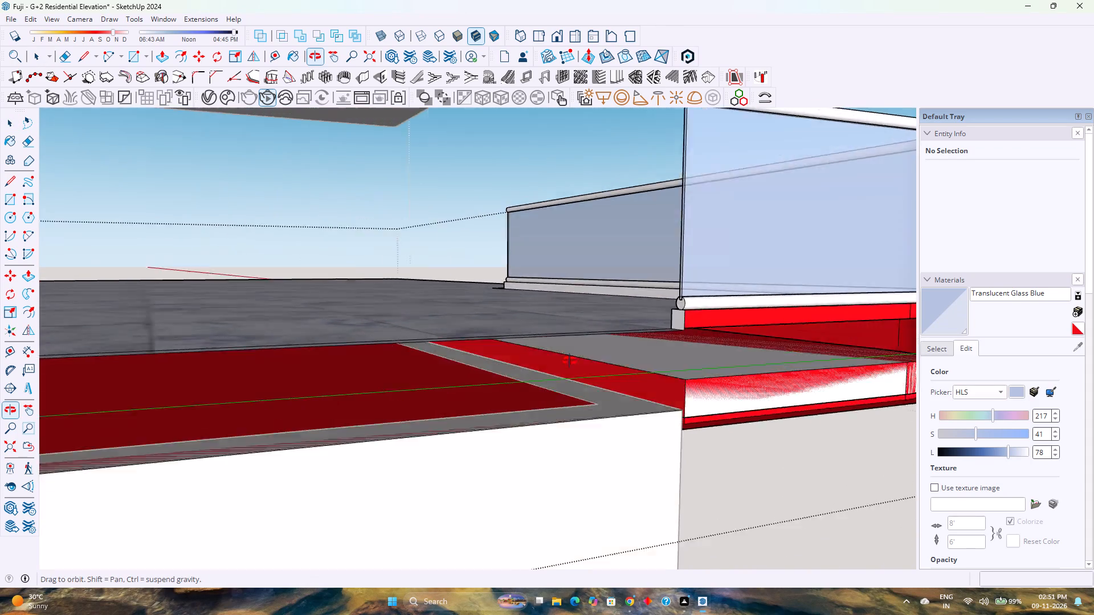
middle_drag(570, 361, 381, 393)
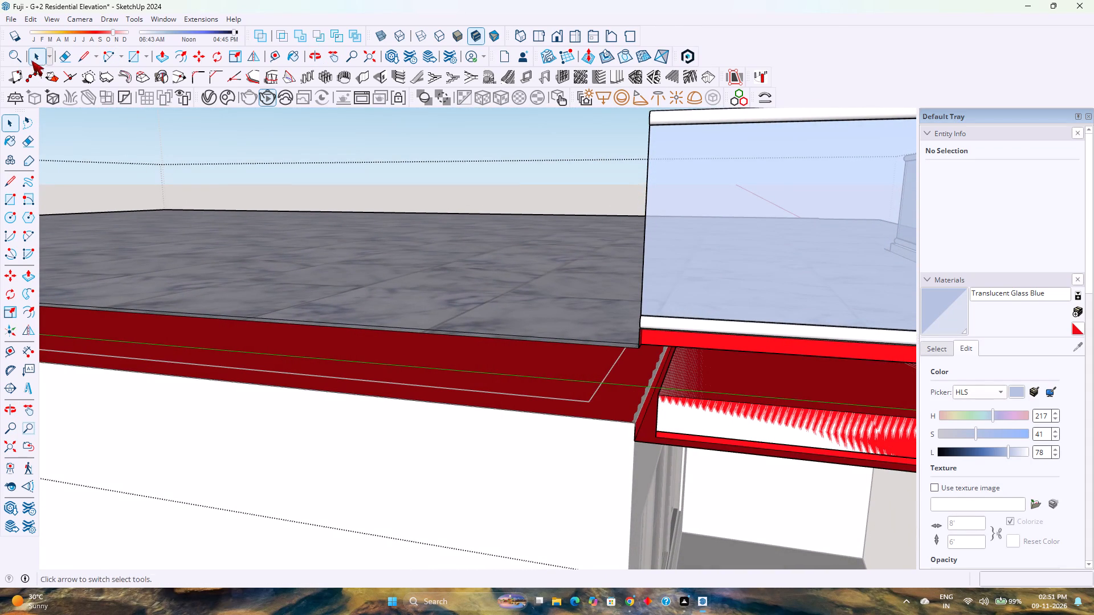
Draw a small profile at the curb's bottom outer corner, 1" down, 0.5" inward along the red axis, and back up to the curb.
click(89, 48)
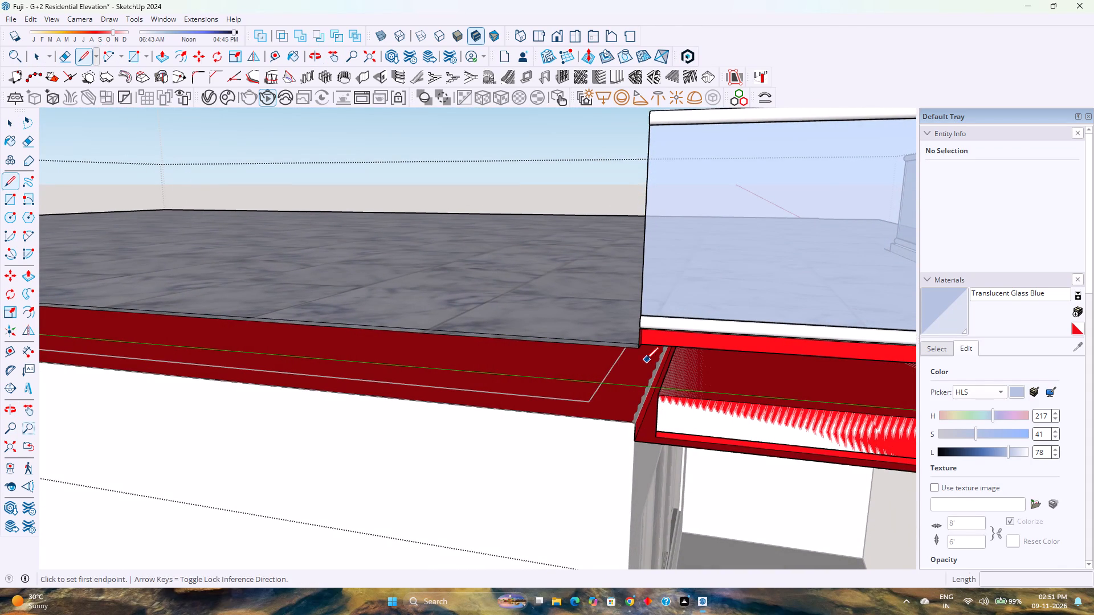
scroll(646, 360, up, 1)
middle_drag(643, 359, 815, 370)
scroll(825, 336, up, 5)
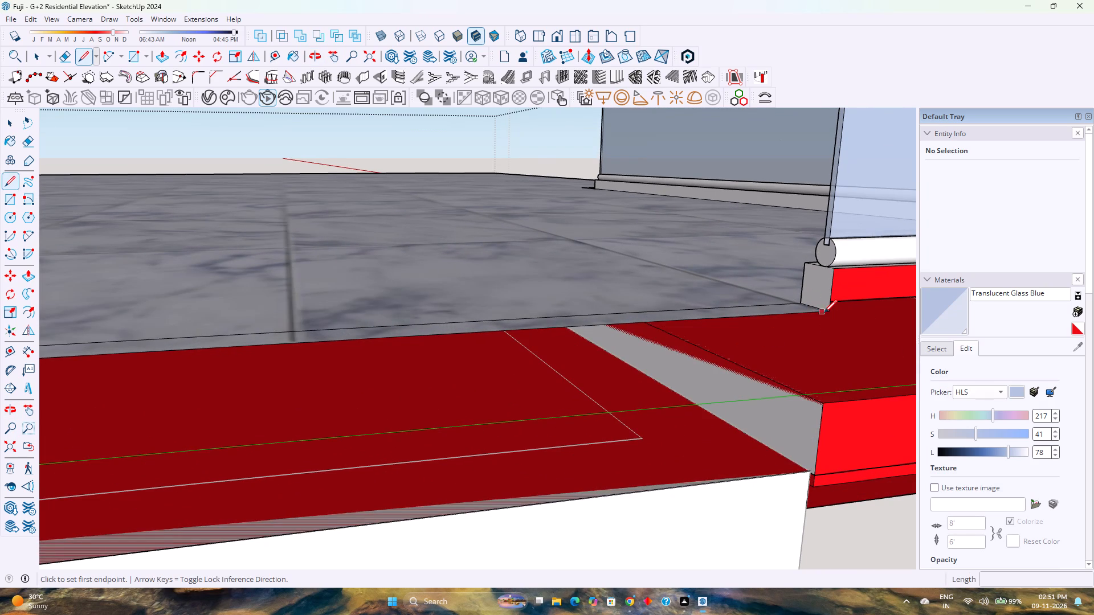
click(826, 313)
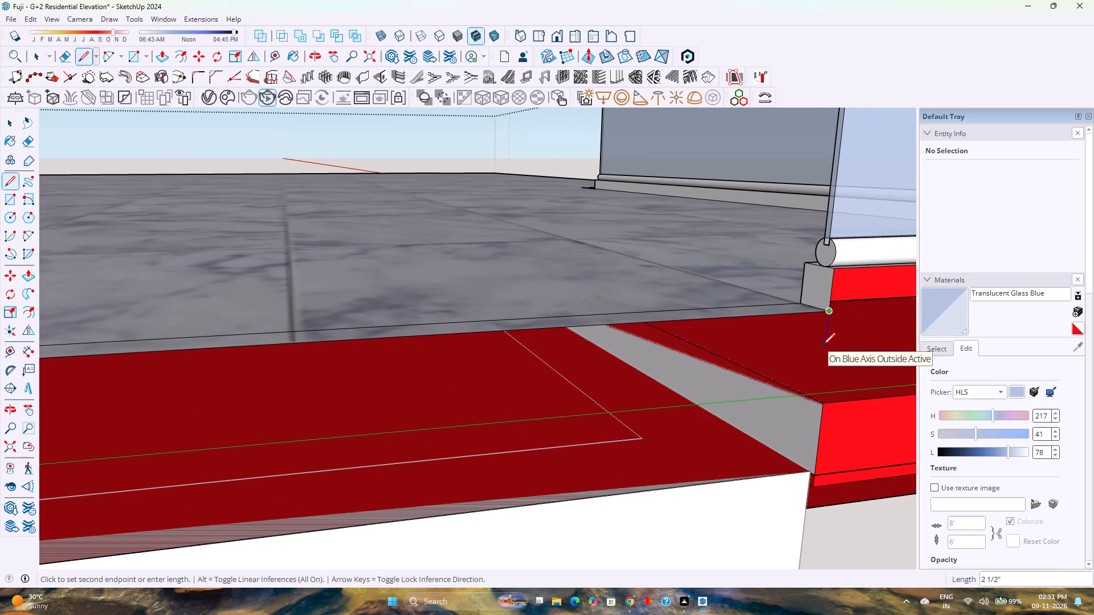
key(1)
key(Return)
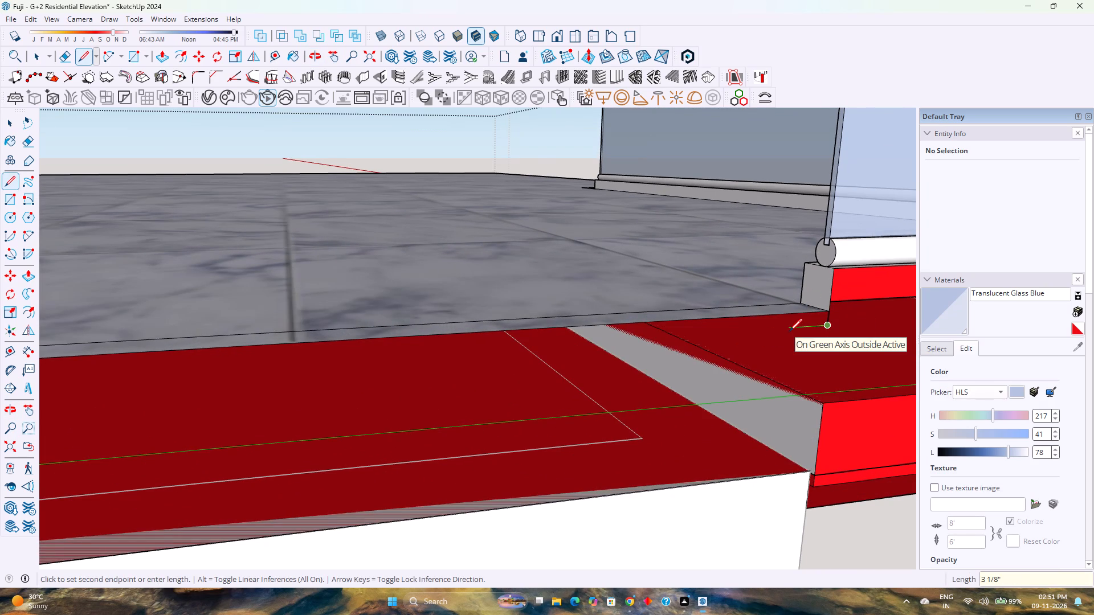
key(Right)
text(0.5)
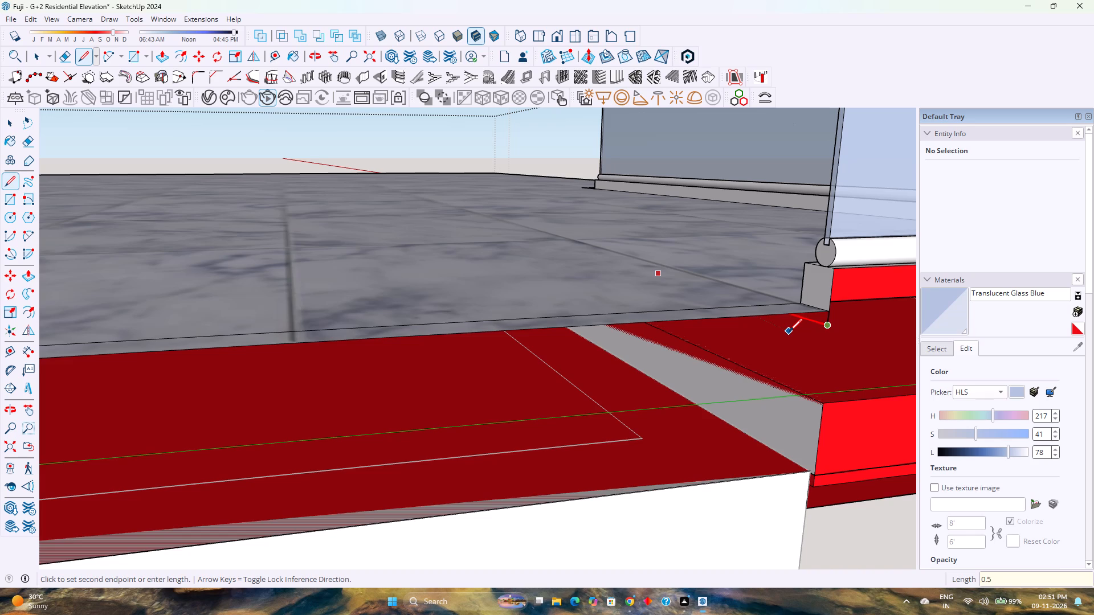
key(Return)
key(Up)
scroll(817, 316, up, 6)
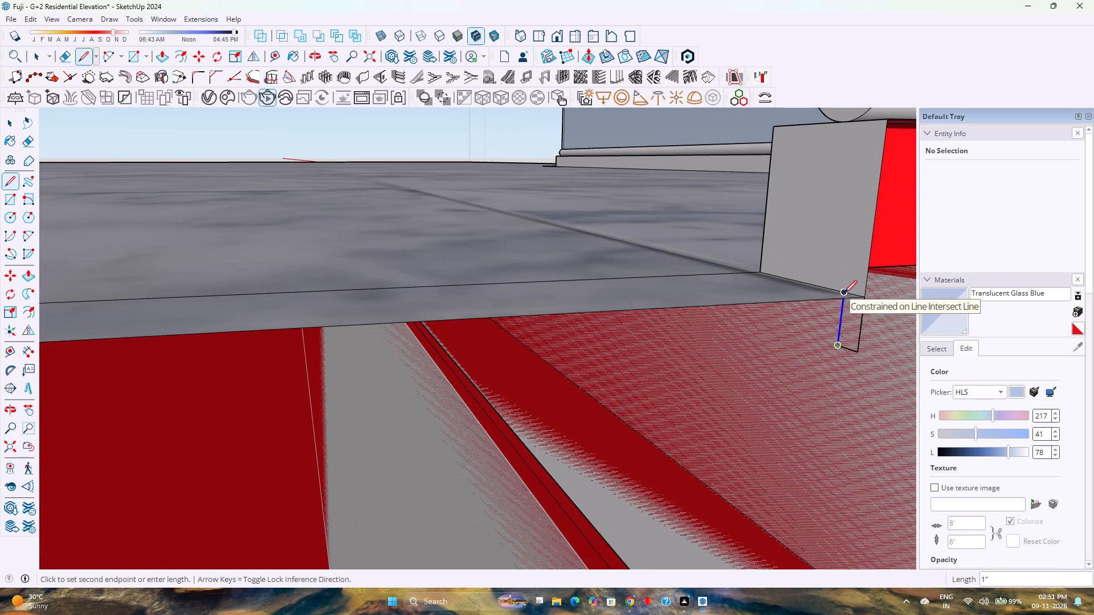
click(844, 293)
scroll(729, 335, down, 1)
key(space)
scroll(709, 324, down, 5)
scroll(647, 308, down, 3)
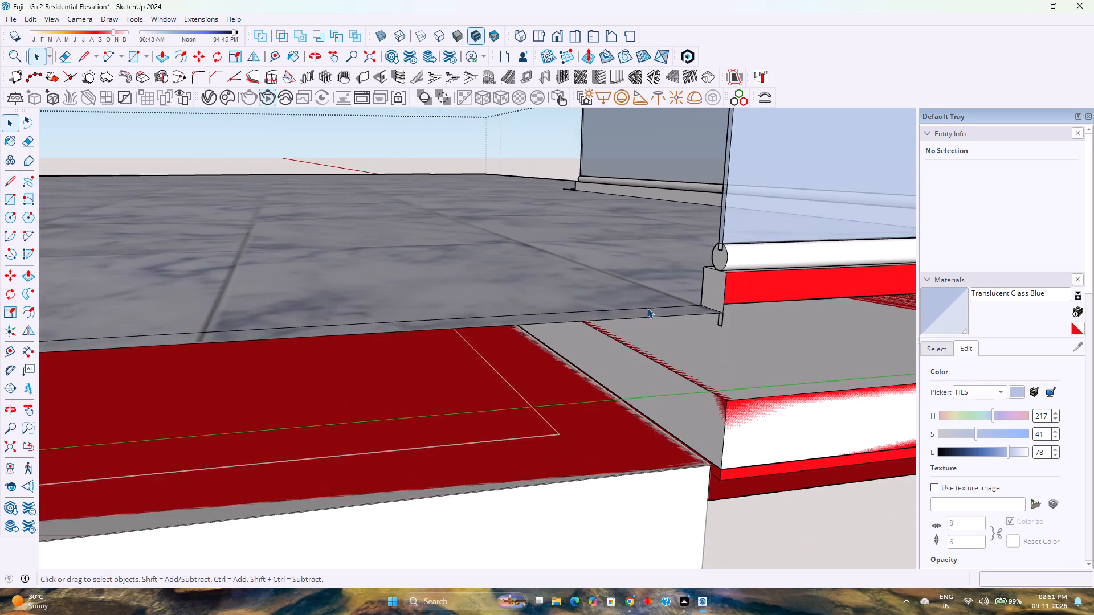
Extrude the small profile with Follow Me along the slab's upper edge: the short side, rounded corner and long front below the railing curb.
middle_drag(730, 306, 620, 317)
middle_click(620, 317)
scroll(620, 317, down, 3)
middle_drag(593, 314, 510, 380)
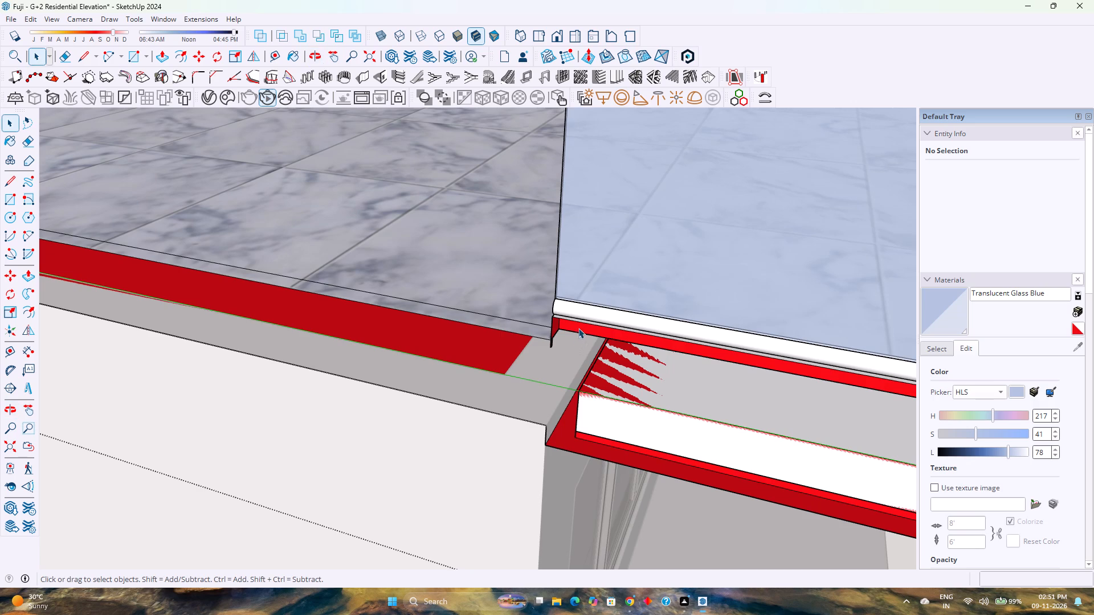
click(578, 322)
scroll(553, 323, down, 10)
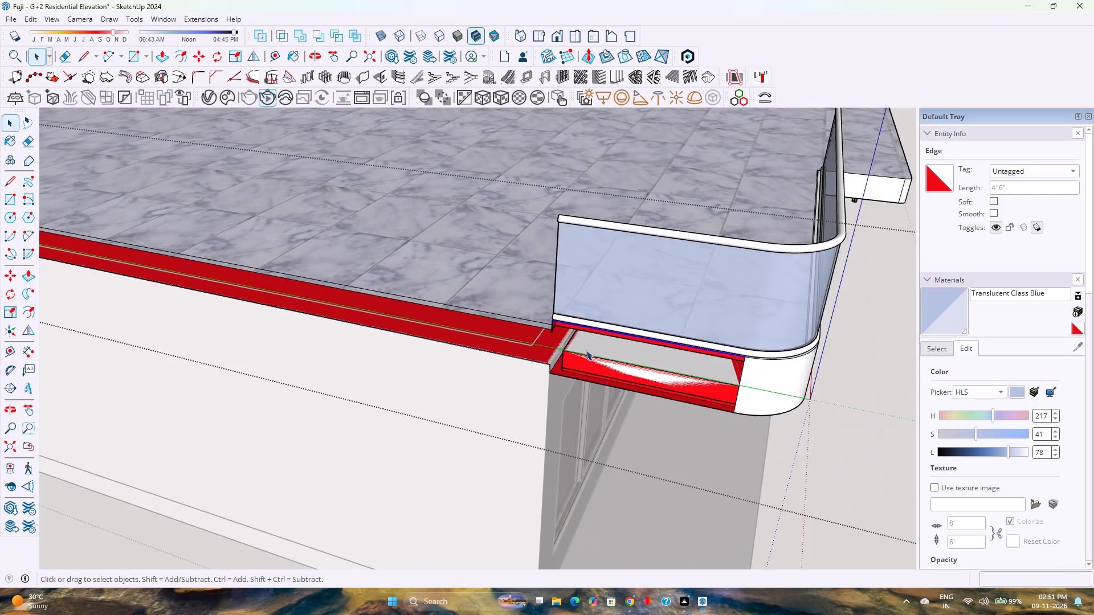
middle_drag(589, 354, 544, 373)
scroll(772, 392, up, 9)
ctrl+click(745, 387)
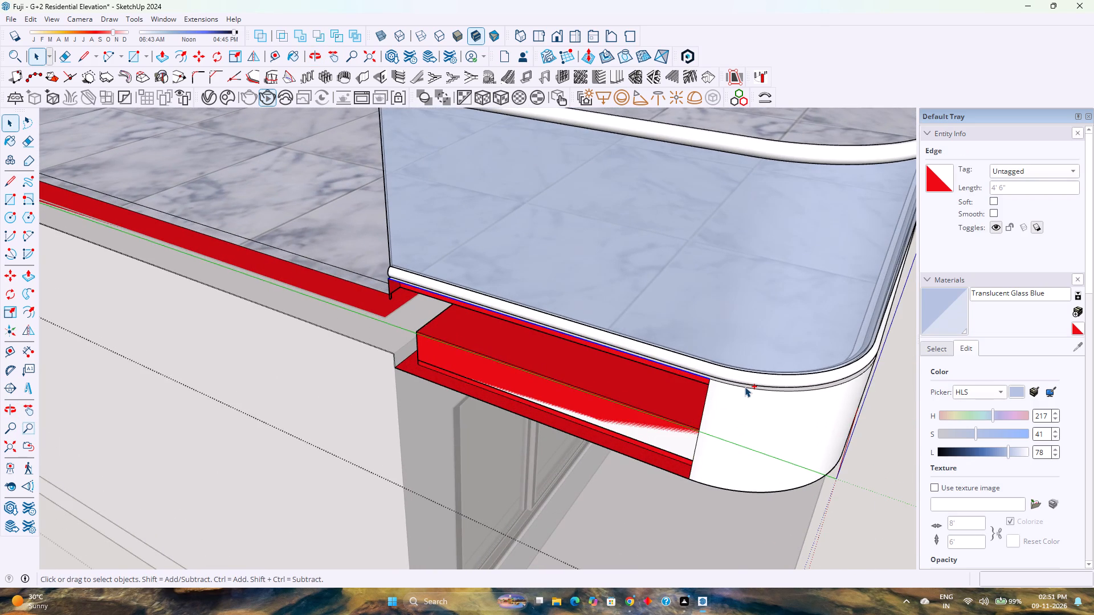
middle_drag(797, 393, 650, 393)
scroll(649, 392, down, 6)
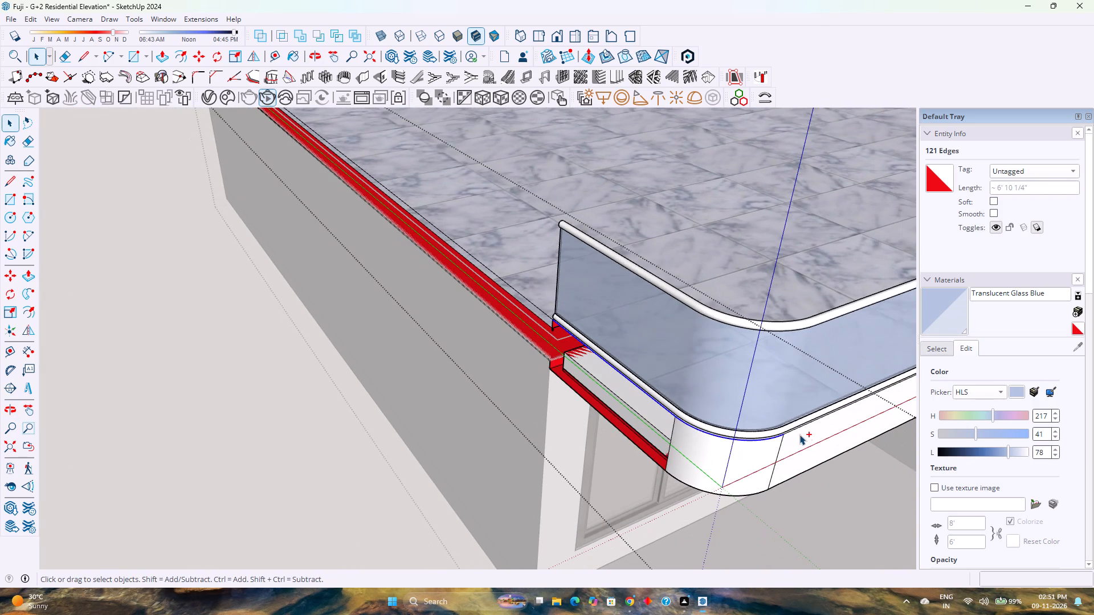
ctrl+click(802, 427)
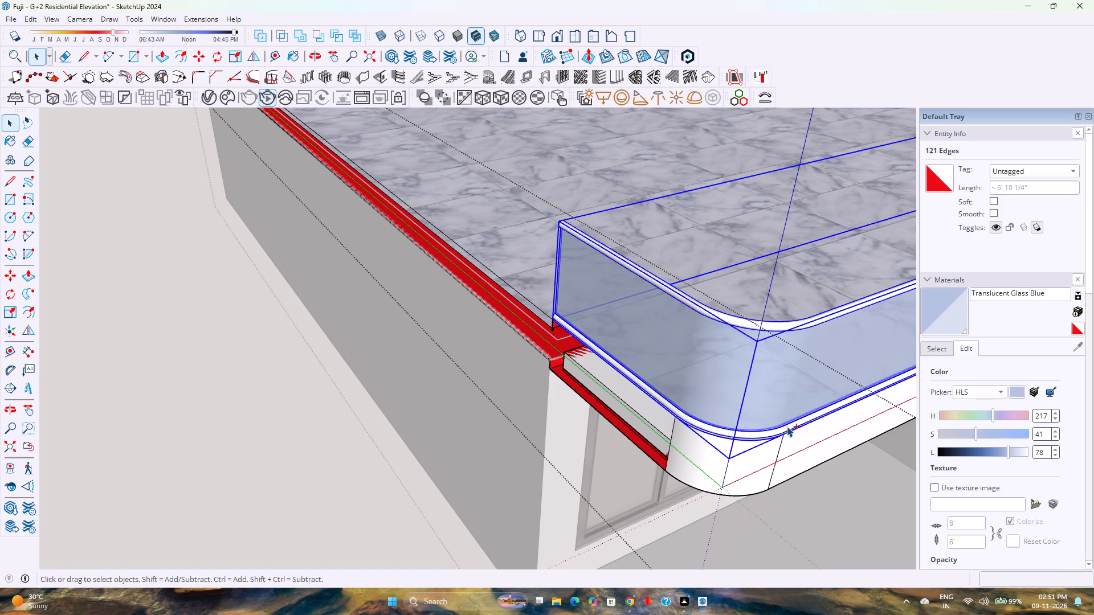
scroll(800, 445, up, 8)
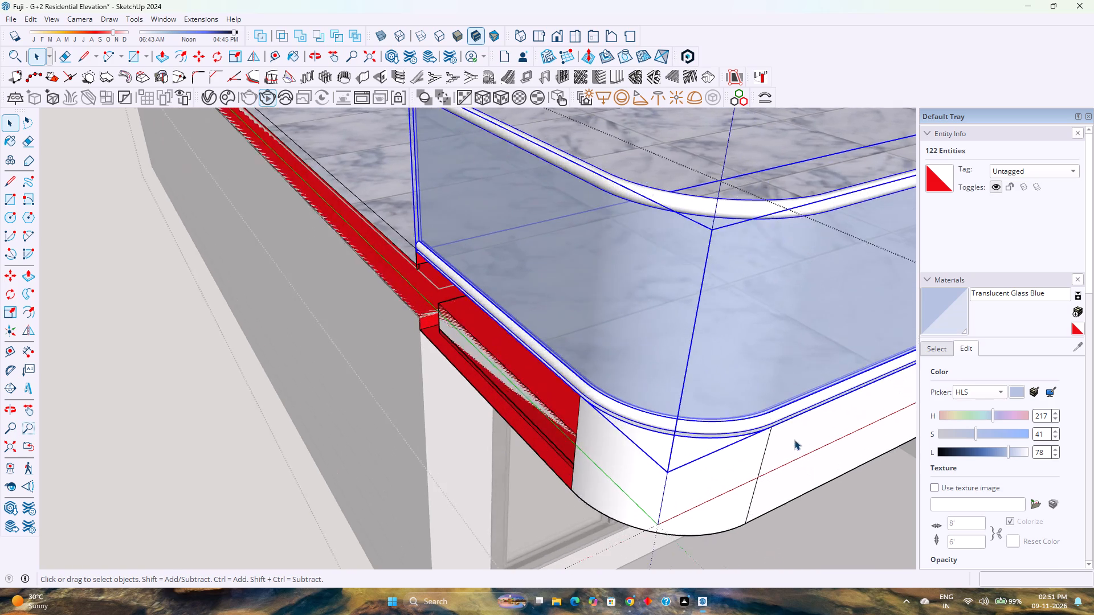
scroll(794, 440, up, 9)
click(781, 423)
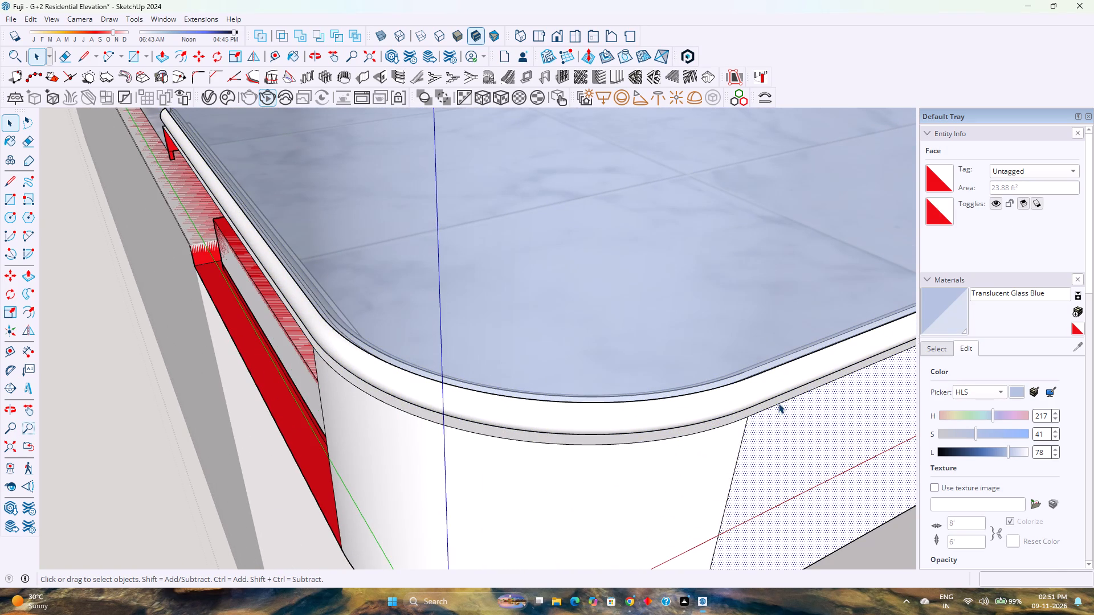
click(778, 403)
scroll(626, 407, down, 20)
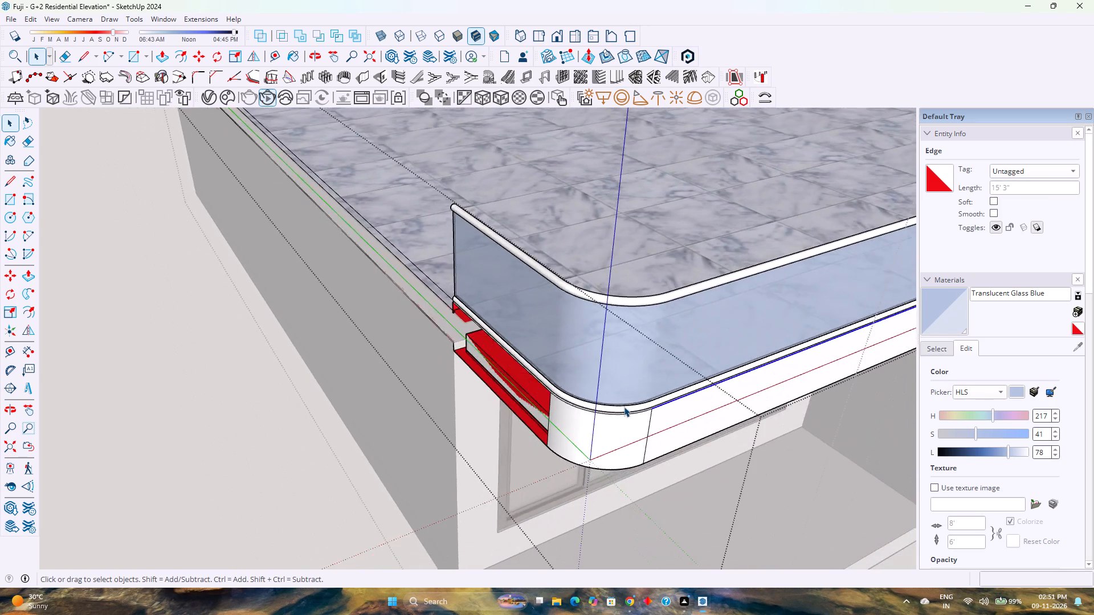
scroll(624, 407, down, 4)
middle_click(711, 389)
middle_click(710, 389)
middle_drag(704, 390, 565, 394)
middle_drag(565, 394, 560, 394)
scroll(557, 394, down, 2)
scroll(415, 338, up, 4)
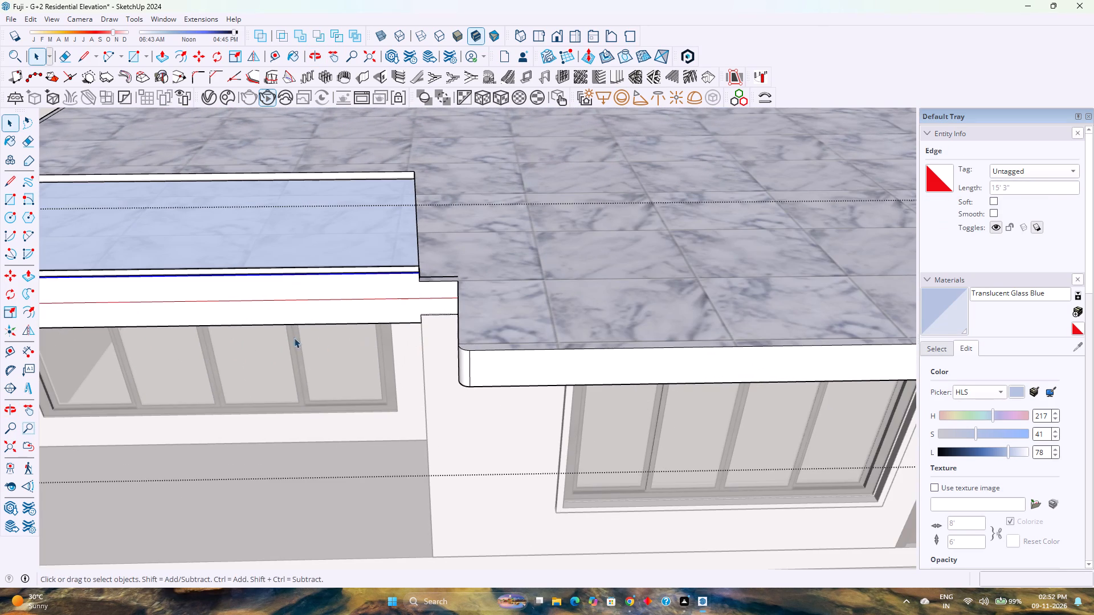
scroll(345, 329, up, 1)
shift+middle_drag(346, 329, 542, 366)
shift+middle_click(542, 366)
middle_drag(407, 350, 670, 337)
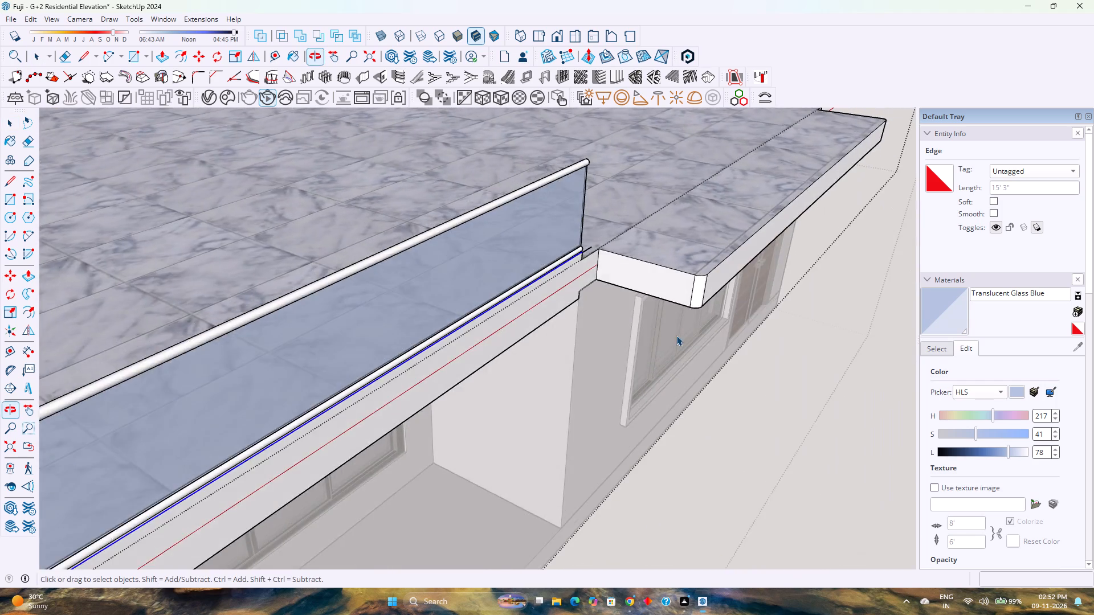
scroll(676, 335, down, 8)
scroll(480, 420, up, 10)
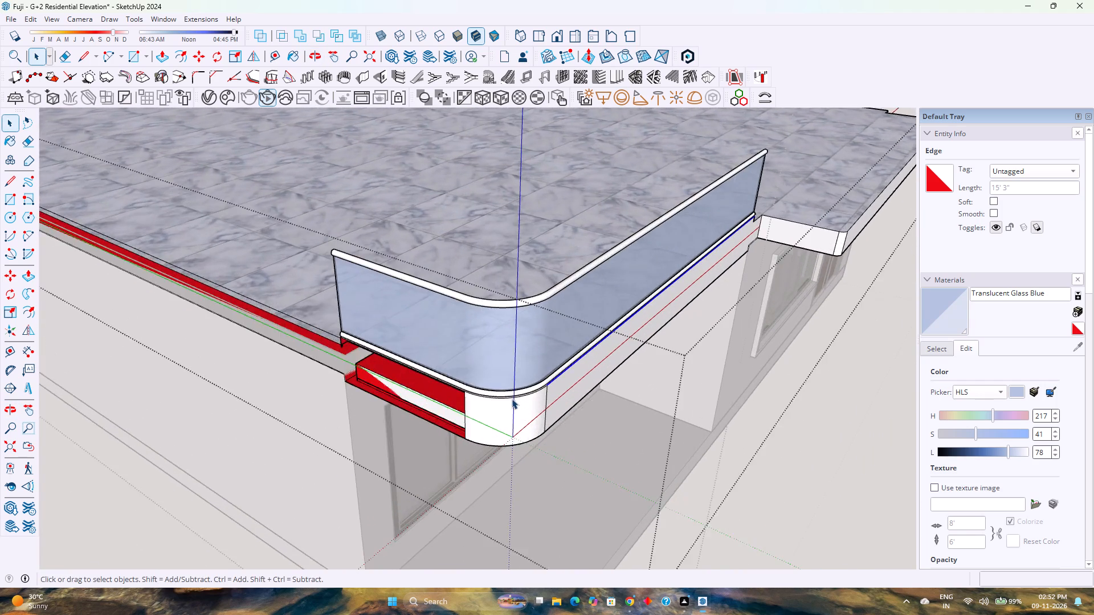
scroll(512, 399, up, 15)
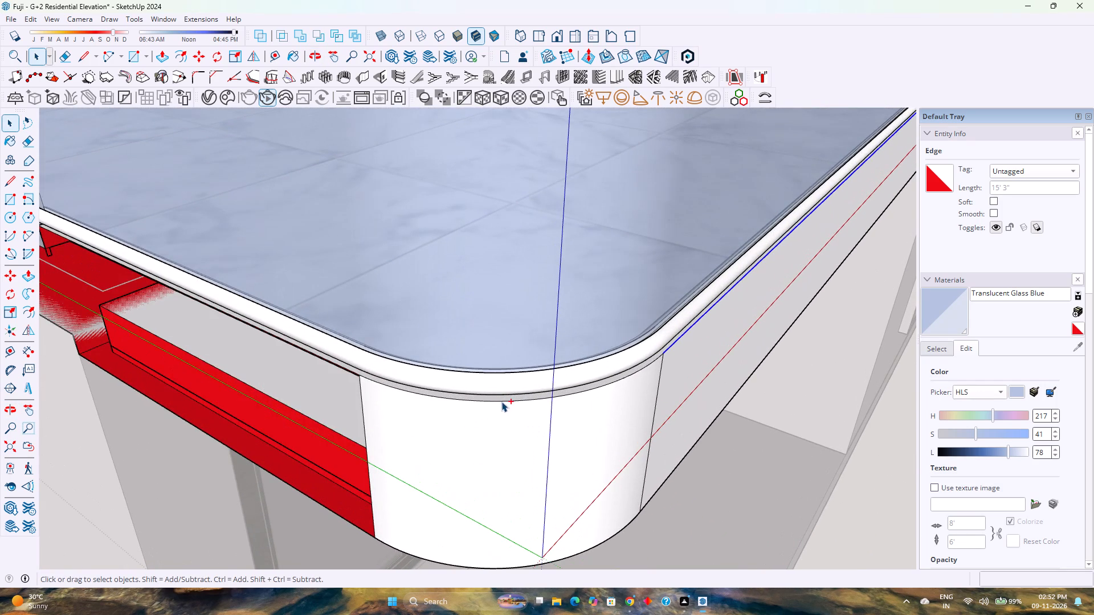
ctrl+click(501, 401)
scroll(350, 375, up, 11)
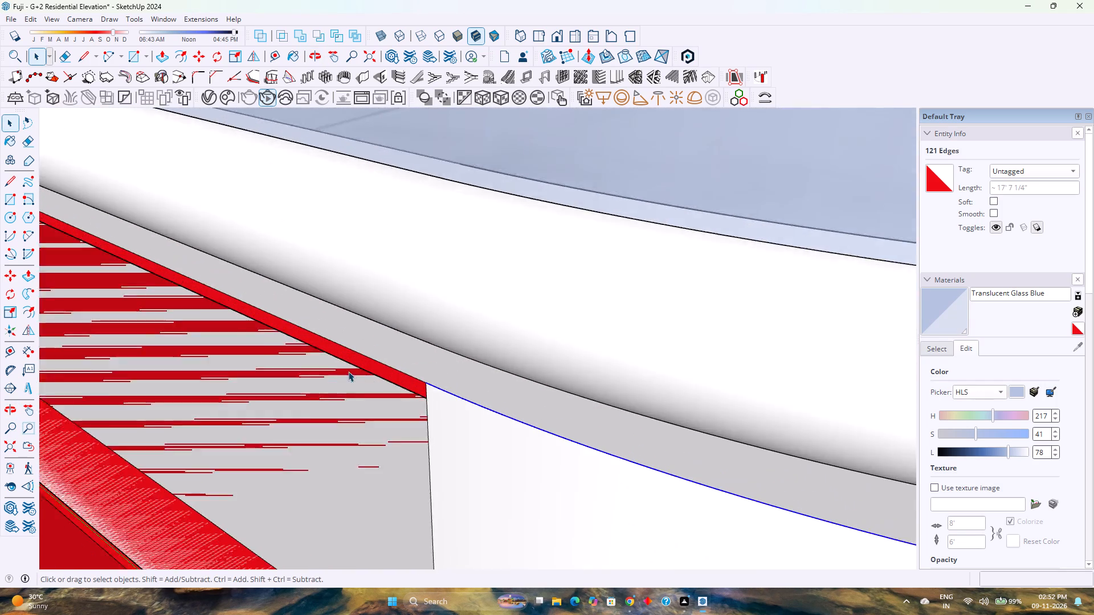
ctrl+click(435, 374)
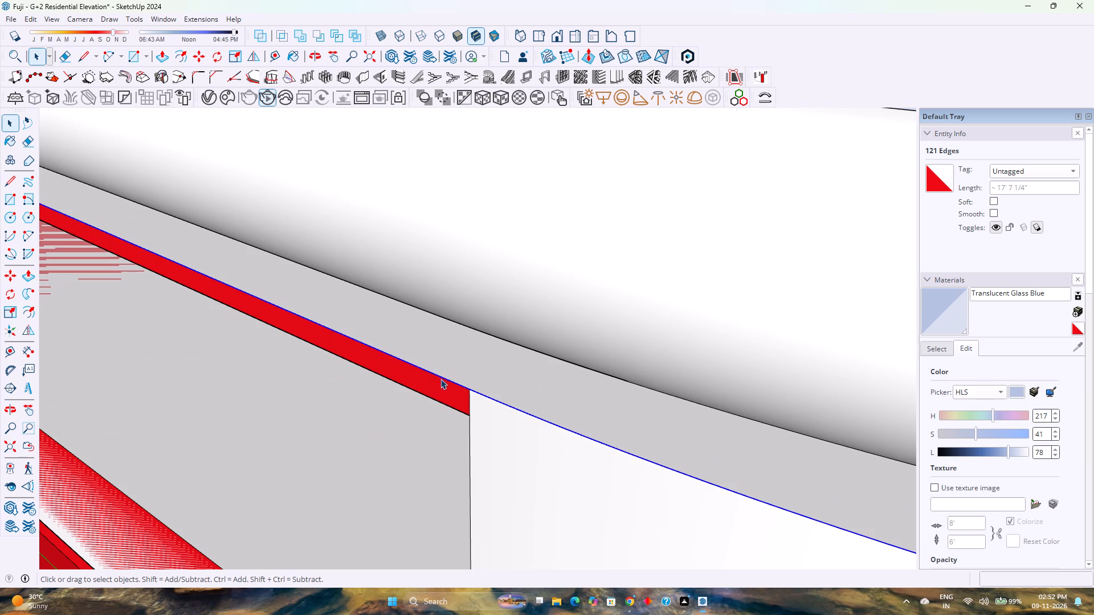
scroll(442, 379, down, 9)
middle_drag(354, 401, 607, 388)
scroll(609, 388, down, 9)
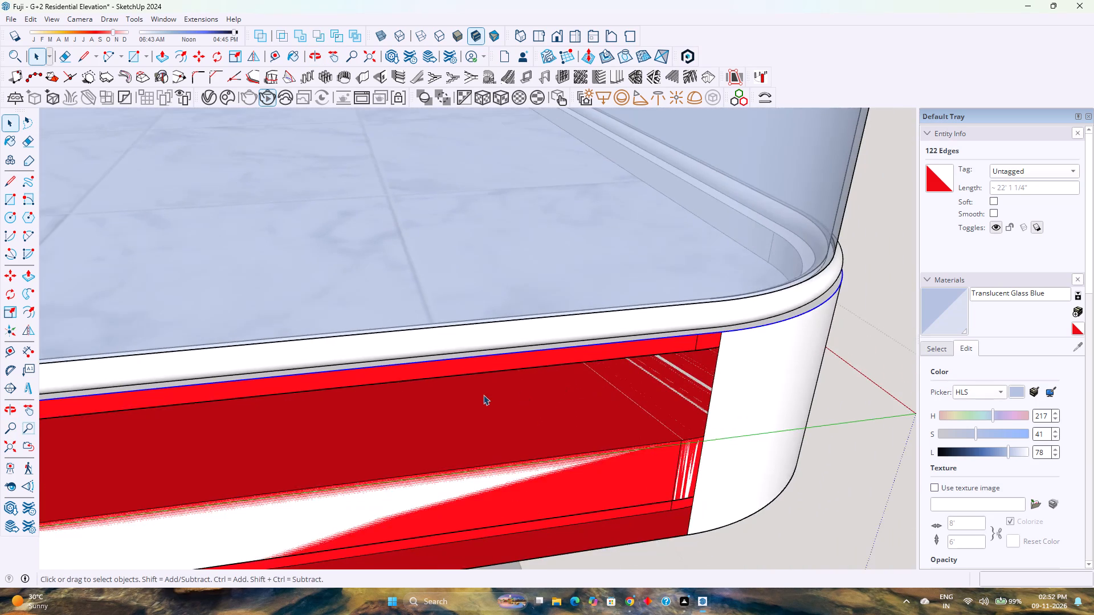
scroll(479, 395, down, 3)
middle_drag(450, 396, 733, 333)
middle_drag(476, 440, 455, 387)
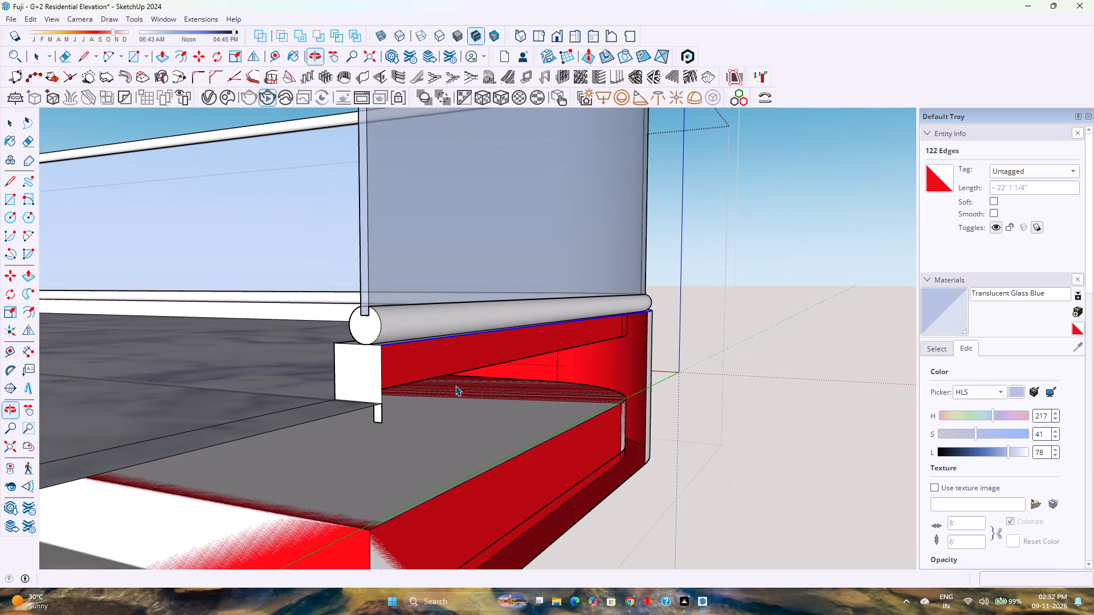
click(29, 289)
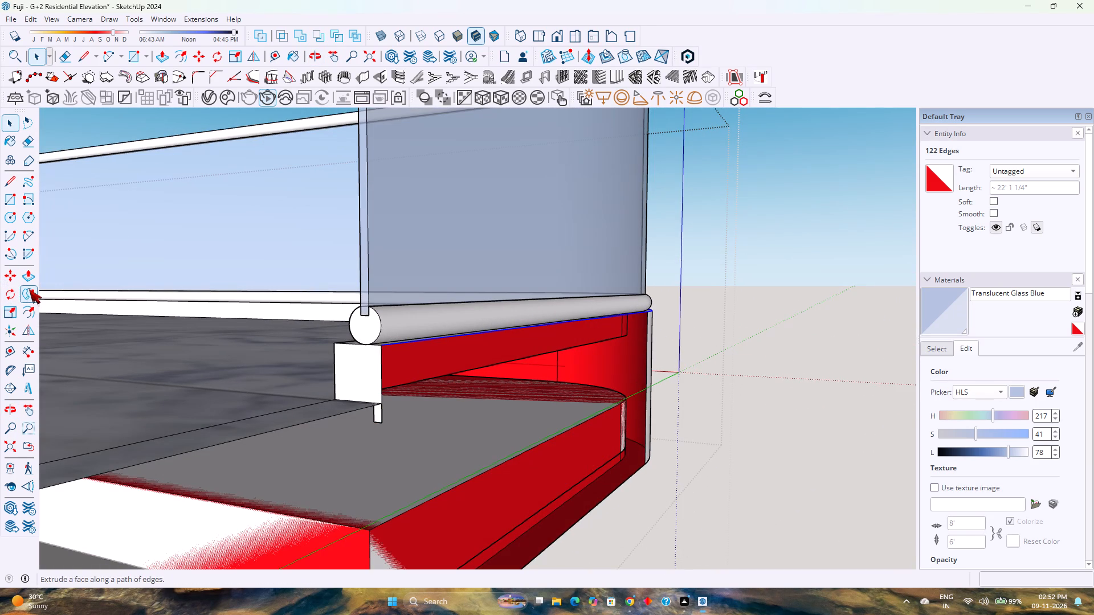
click(377, 417)
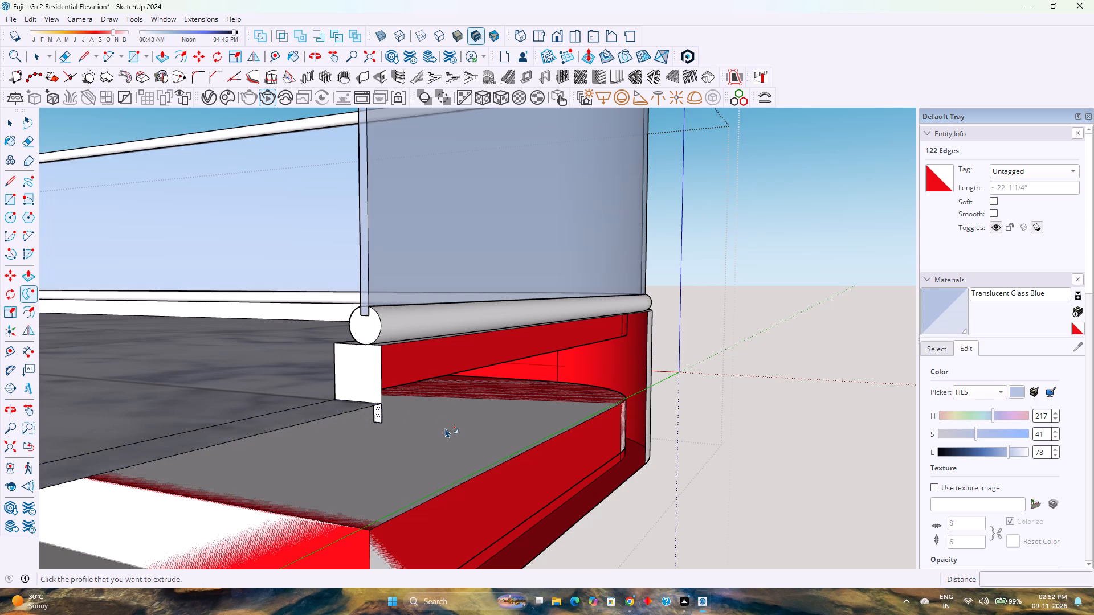
Examine the extruded upper trim strip along the short side and at the rounded corner of the balcony slab.
scroll(528, 377, up, 2)
scroll(596, 376, up, 1)
middle_drag(613, 383, 512, 414)
middle_click(512, 414)
scroll(605, 315, up, 6)
middle_drag(581, 345, 272, 461)
middle_drag(263, 463, 252, 466)
scroll(422, 428, up, 9)
key(space)
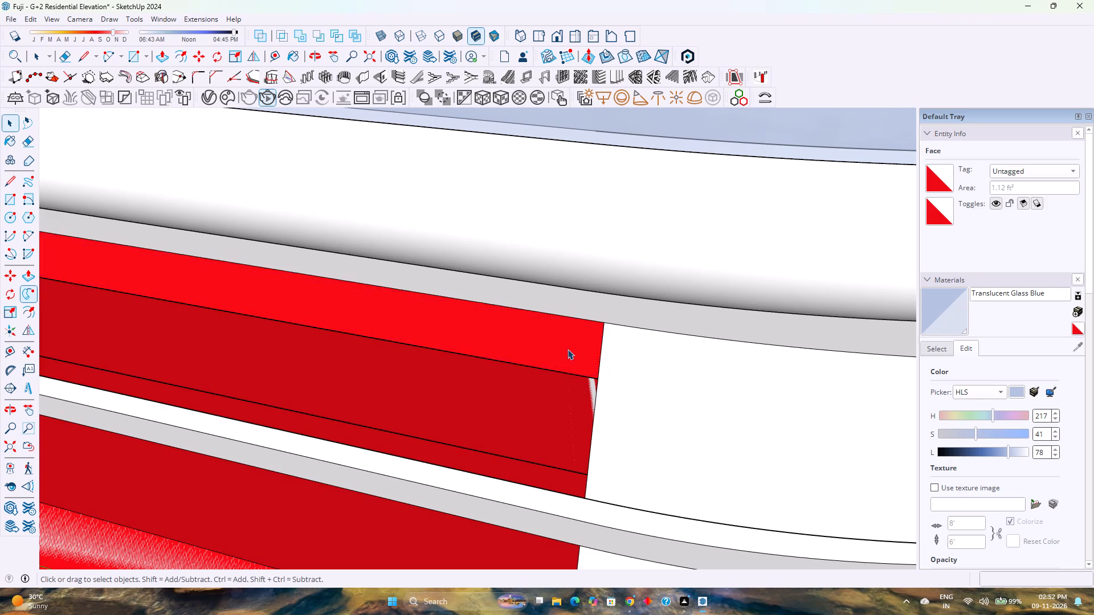
scroll(585, 348, up, 1)
middle_drag(585, 349, 593, 376)
middle_click(593, 375)
scroll(601, 371, up, 1)
scroll(602, 370, down, 9)
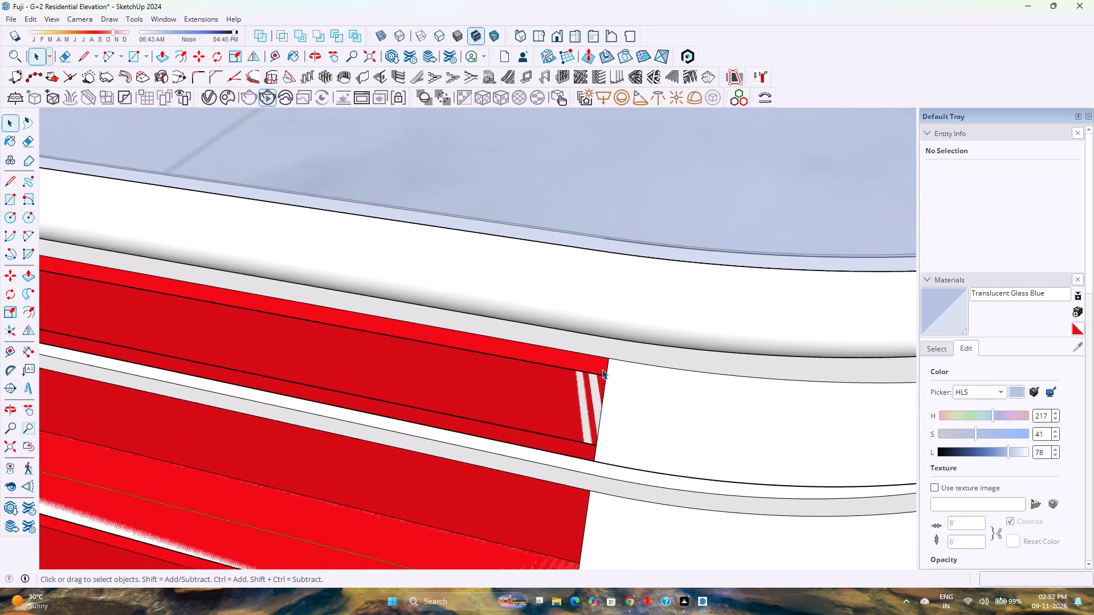
scroll(602, 369, down, 12)
middle_drag(447, 423, 676, 373)
middle_click(676, 373)
scroll(682, 368, down, 9)
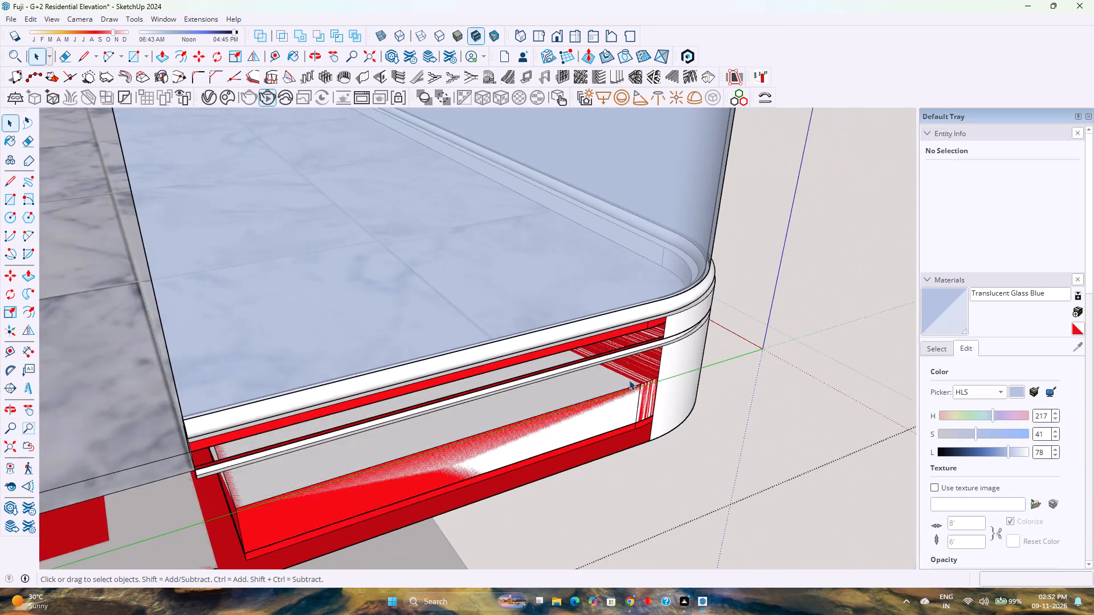
Copy the upper trim's end profile 11" straight down to the endpoint at the slab's lower corner.
middle_drag(545, 413, 642, 350)
scroll(643, 348, down, 4)
middle_drag(442, 462, 475, 423)
scroll(441, 377, up, 4)
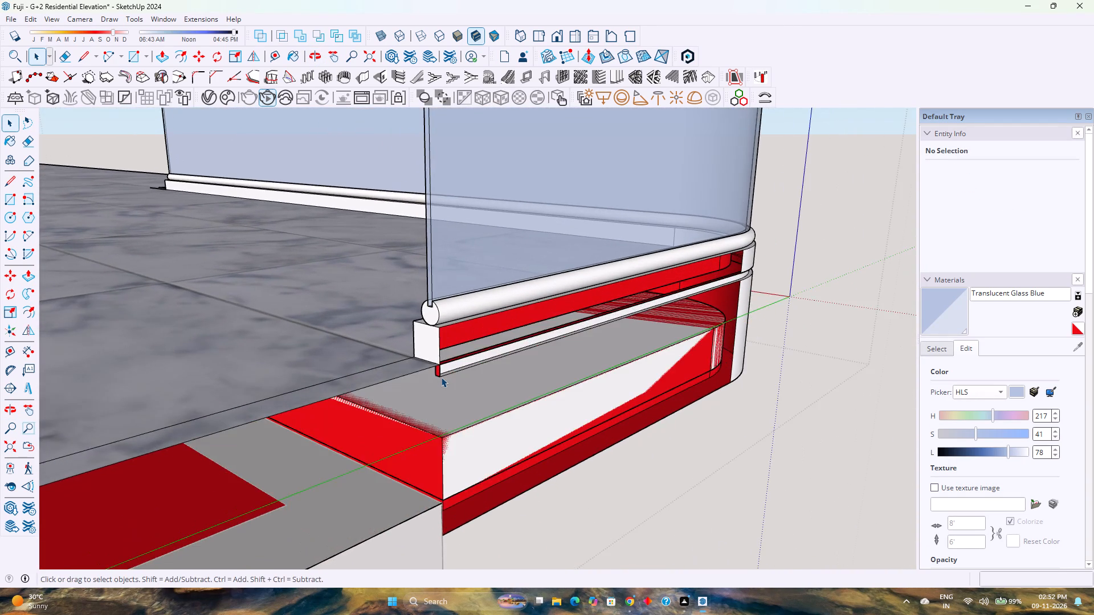
shift+scroll(441, 377, up, 2)
scroll(442, 381, up, 6)
middle_drag(441, 360, 461, 341)
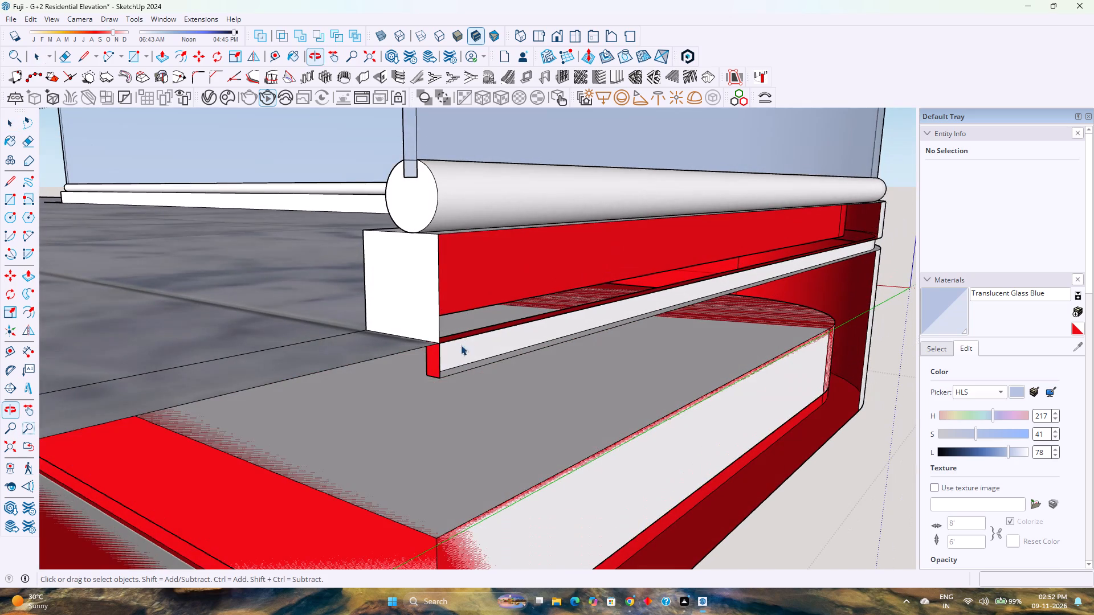
double_click(435, 363)
key(m)
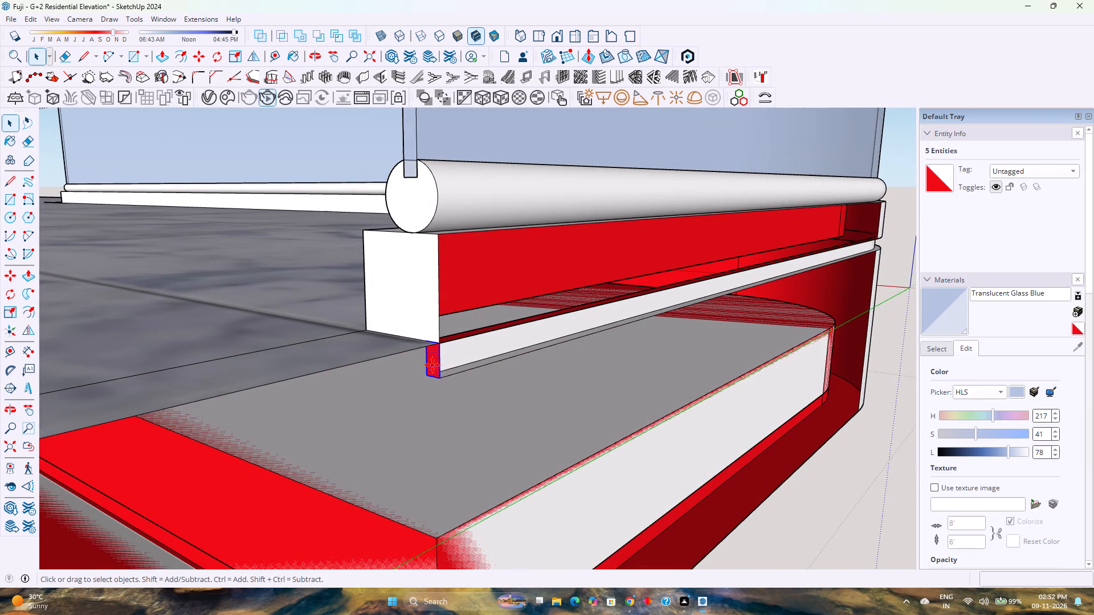
click(442, 382)
scroll(435, 424, down, 9)
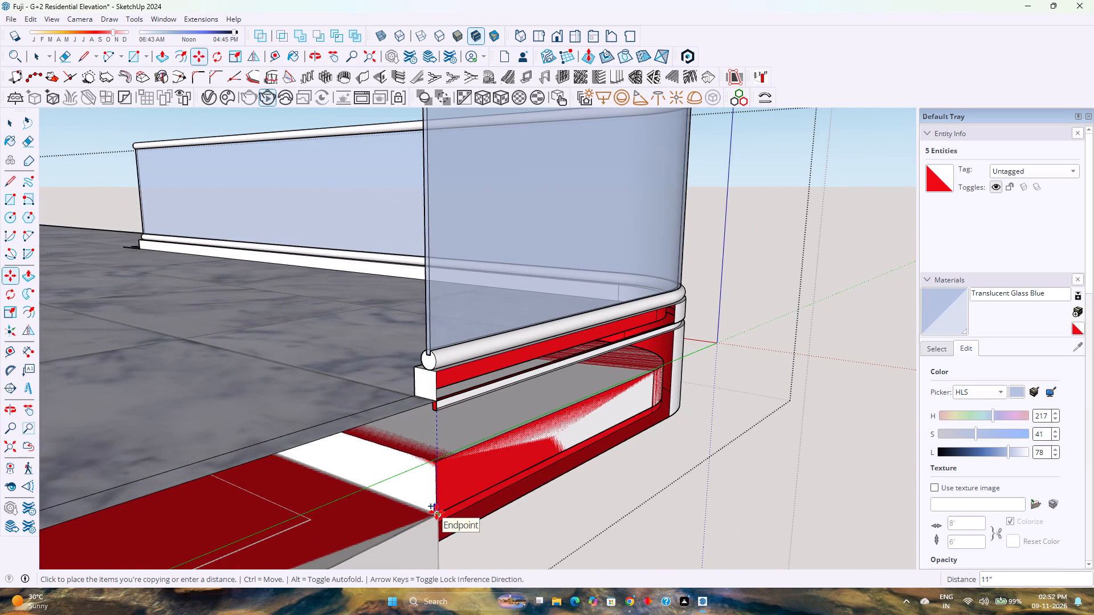
click(436, 512)
scroll(470, 529, up, 4)
scroll(470, 528, down, 5)
key(space)
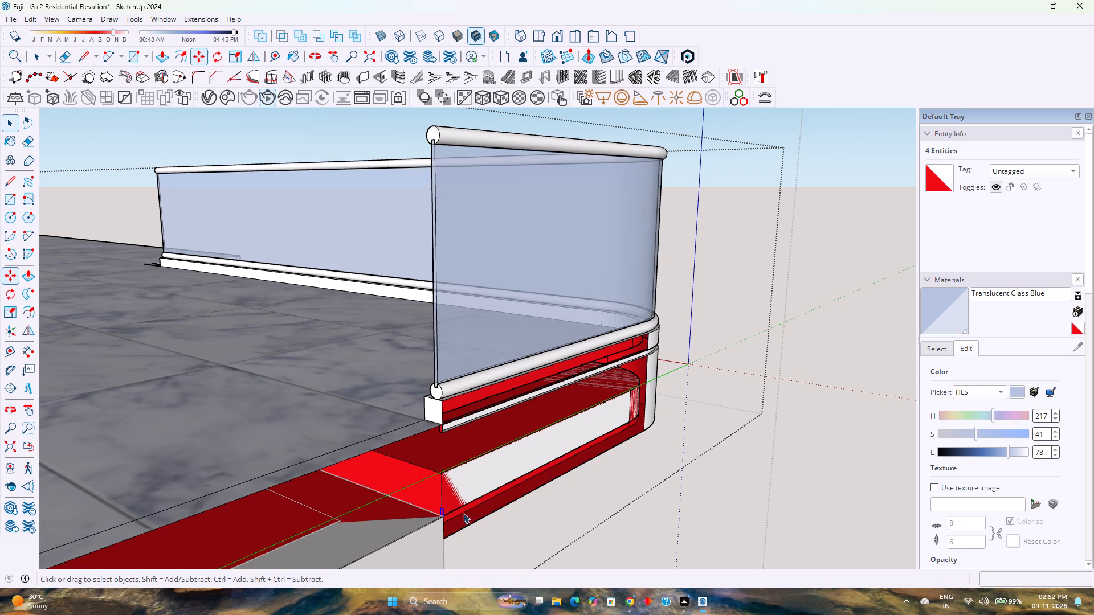
Extrude the copied profile with Follow Me along the slab's bottom edge, covering the short side, rounded corner and long front.
click(472, 390)
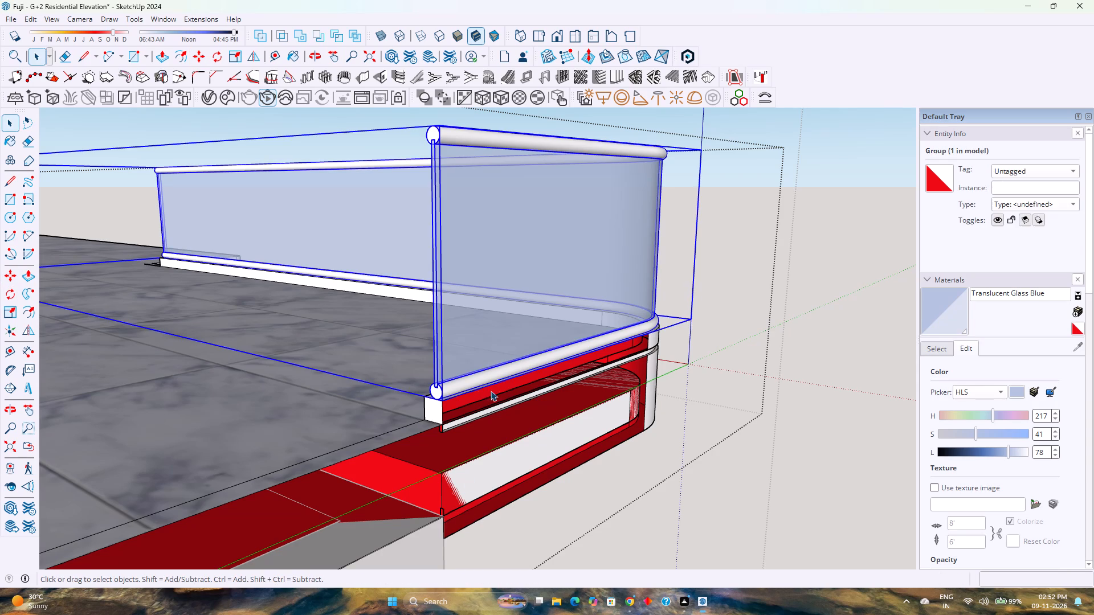
click(495, 509)
middle_drag(614, 456, 364, 453)
scroll(366, 449, down, 4)
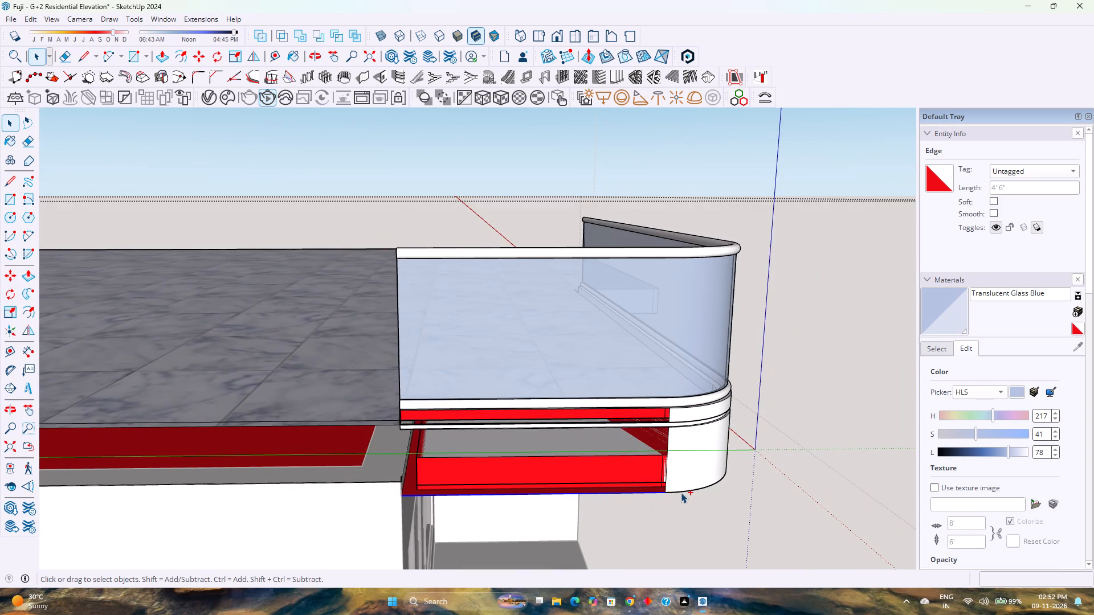
ctrl+click(681, 493)
middle_drag(695, 492, 483, 498)
scroll(546, 487, down, 5)
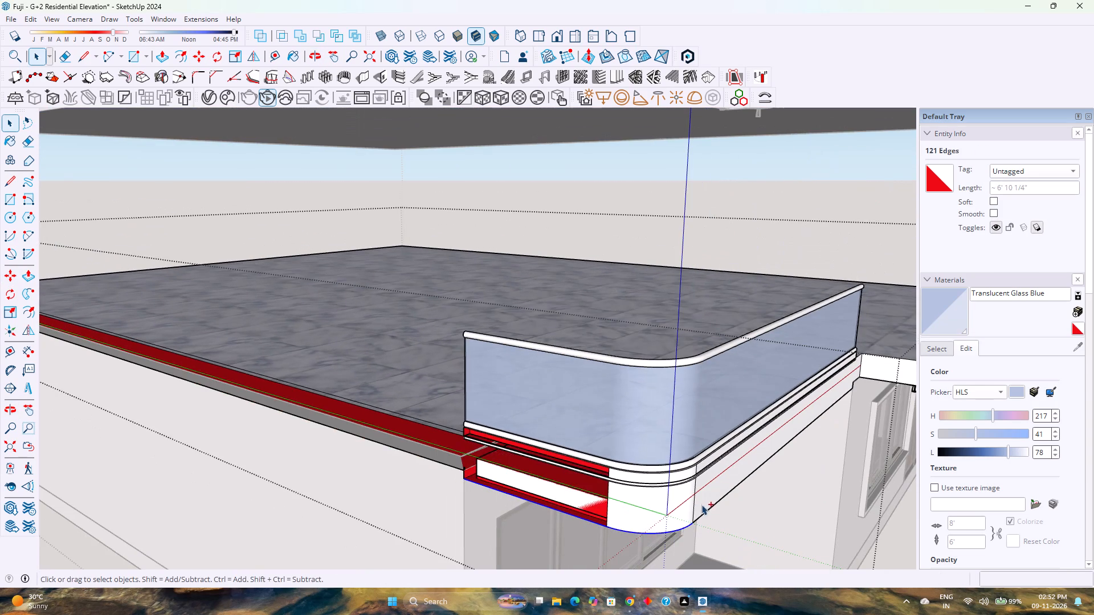
ctrl+click(707, 510)
middle_drag(540, 507, 519, 498)
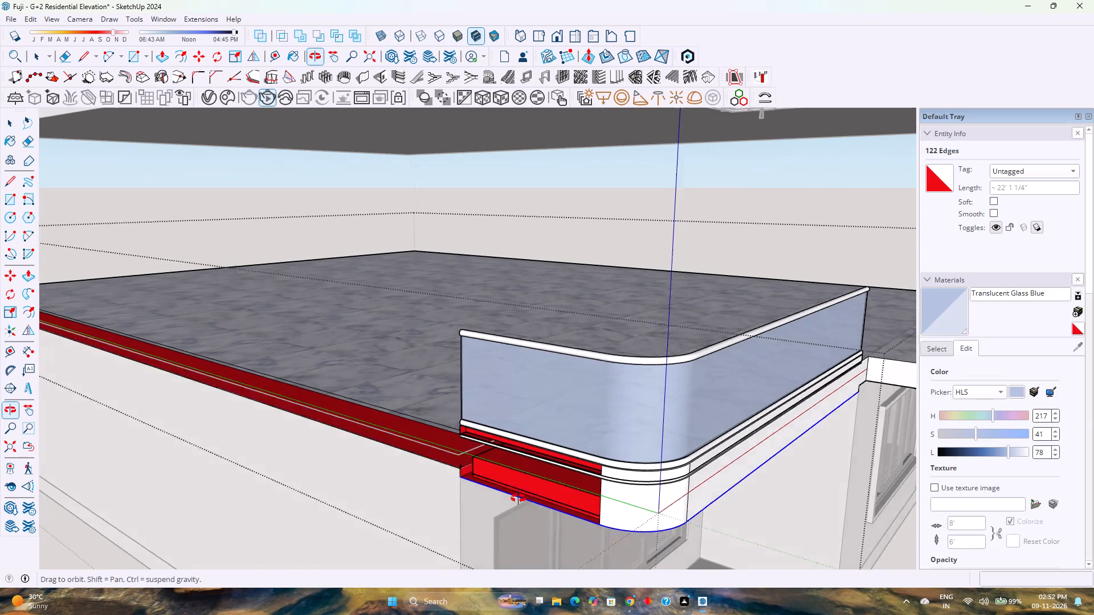
middle_drag(519, 498, 696, 458)
middle_click(696, 458)
scroll(538, 452, up, 3)
middle_drag(538, 452, 821, 441)
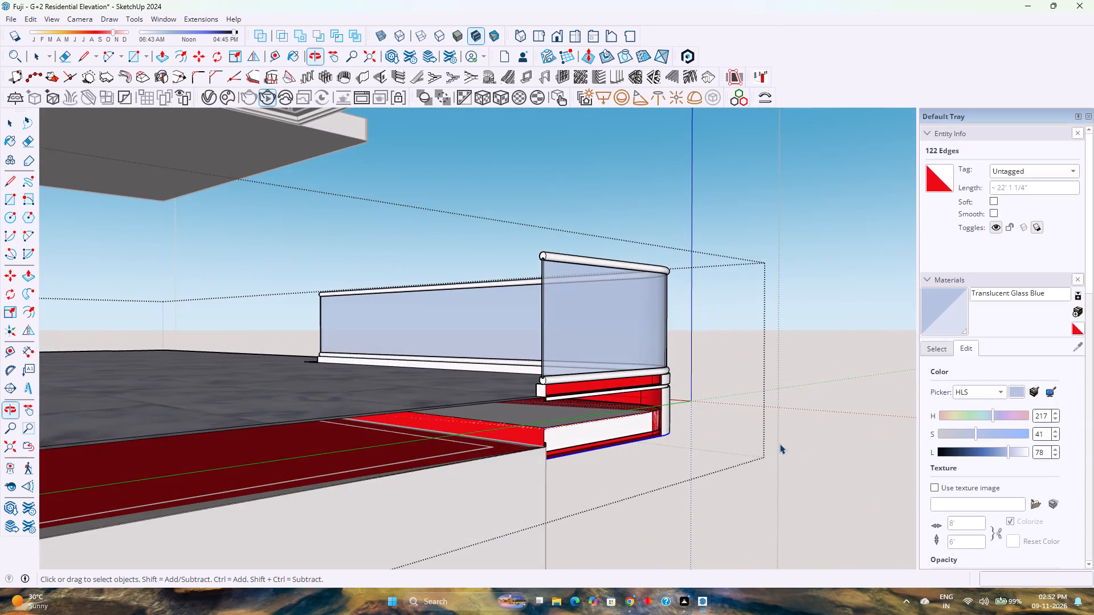
scroll(328, 438, up, 2)
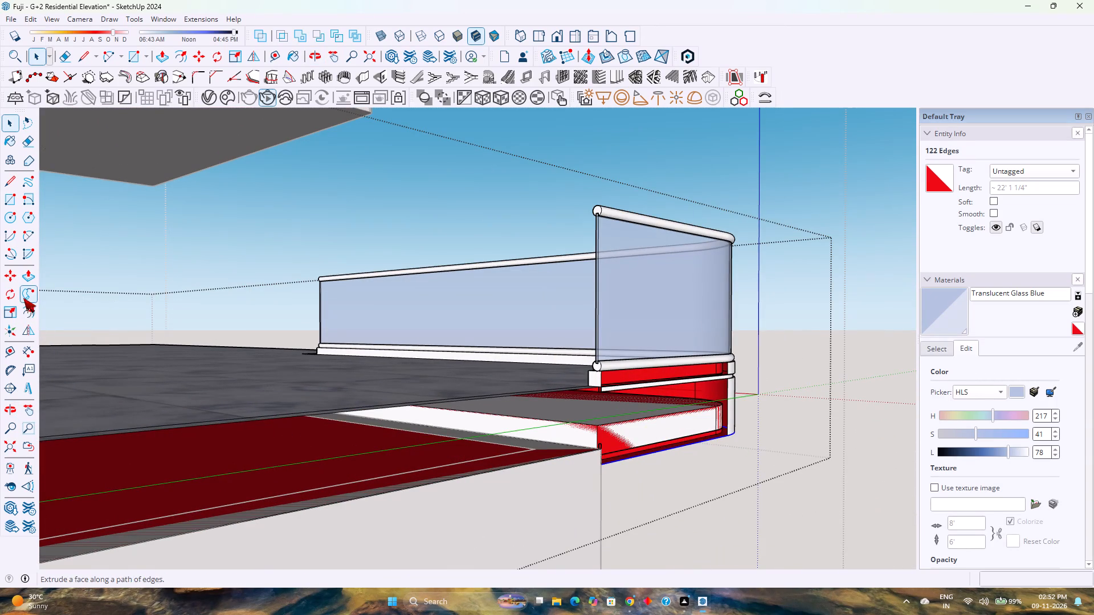
click(23, 298)
scroll(595, 432, up, 8)
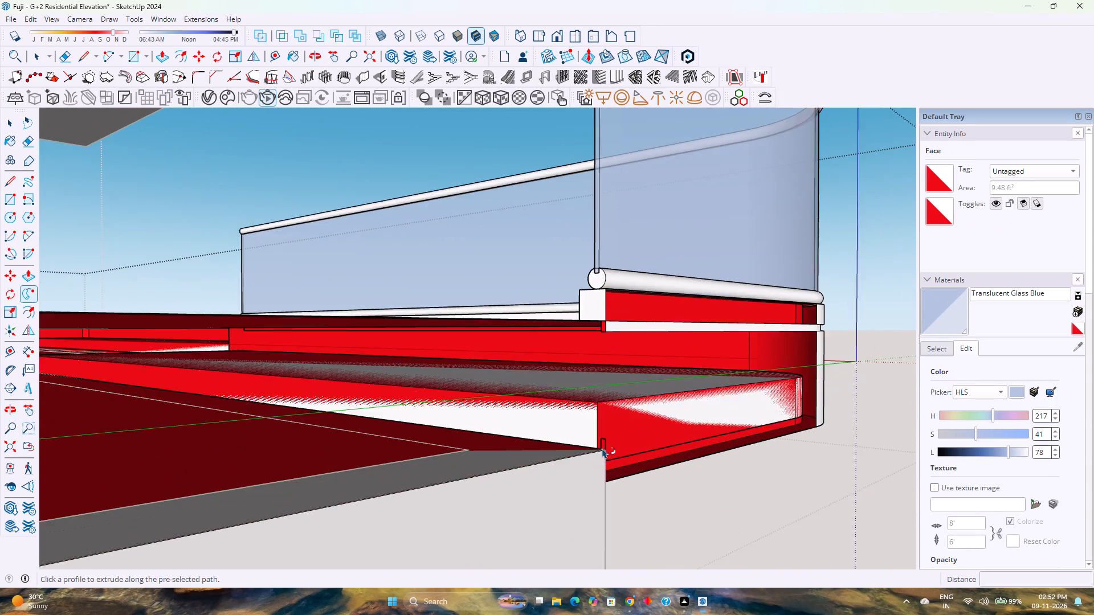
scroll(602, 448, up, 3)
click(603, 447)
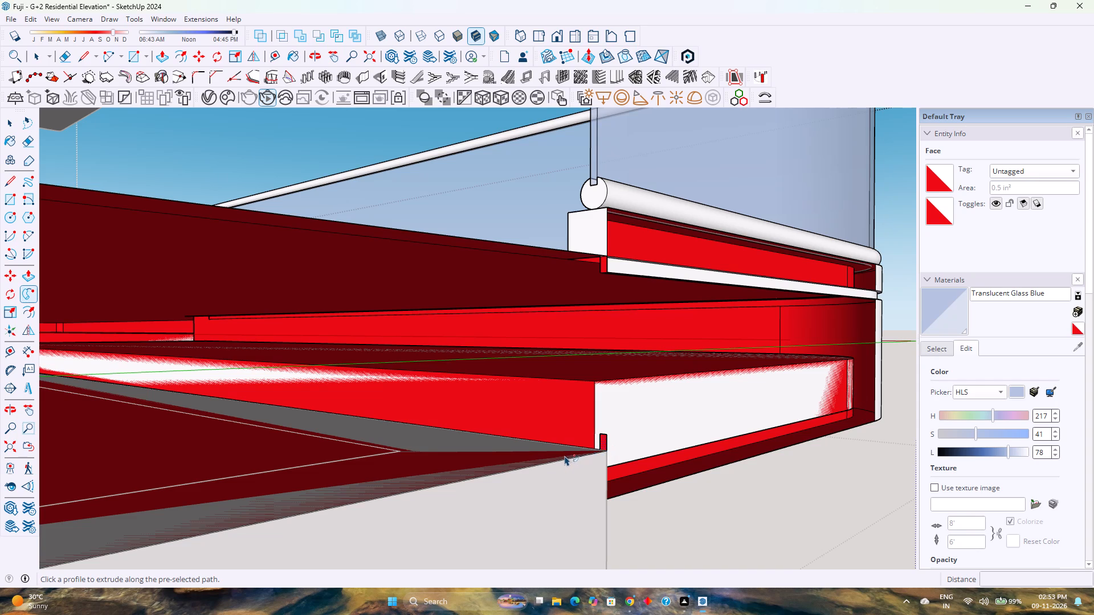
scroll(565, 456, down, 3)
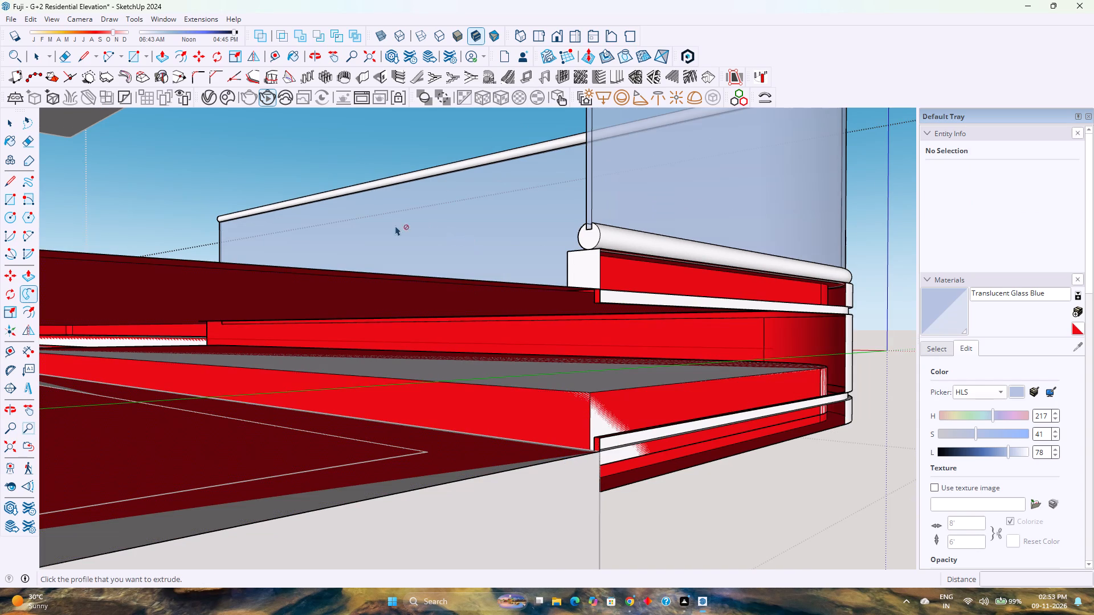
Unhide all hidden geometry of the lower balcony slab group.
click(27, 19)
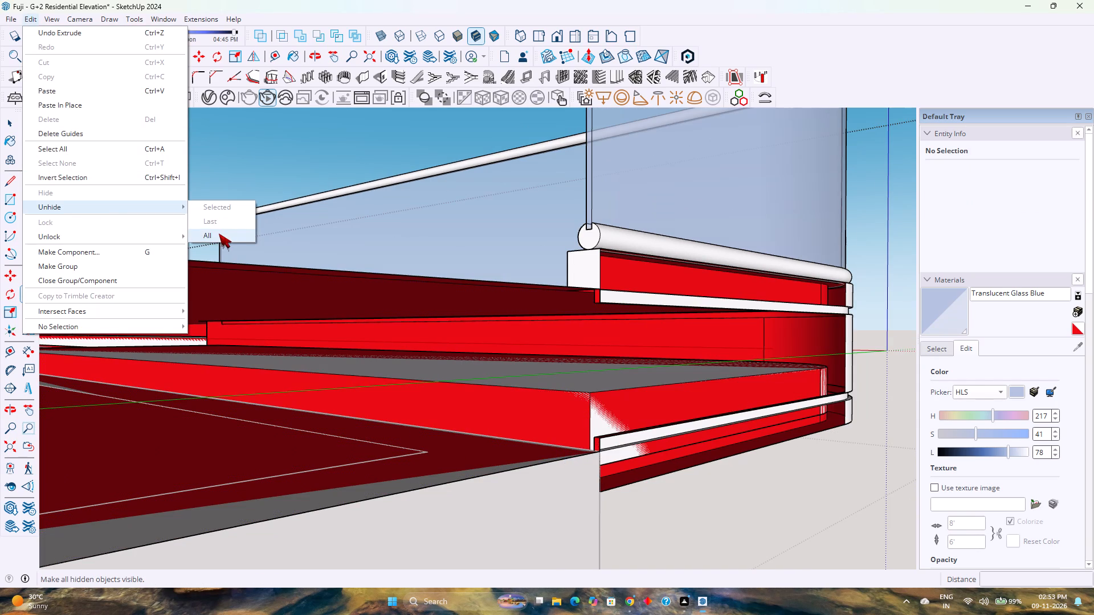
click(219, 233)
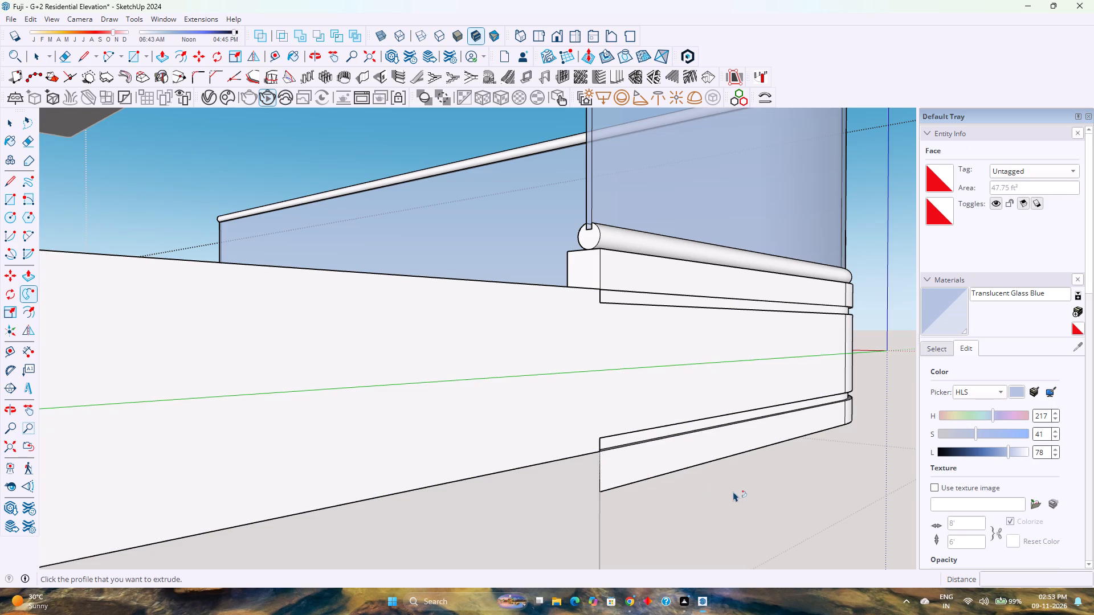
click(733, 491)
Copy the gold trim strip running below the railing curb from inside the upper floor's balcony group.
middle_drag(721, 490, 424, 479)
scroll(418, 464, down, 9)
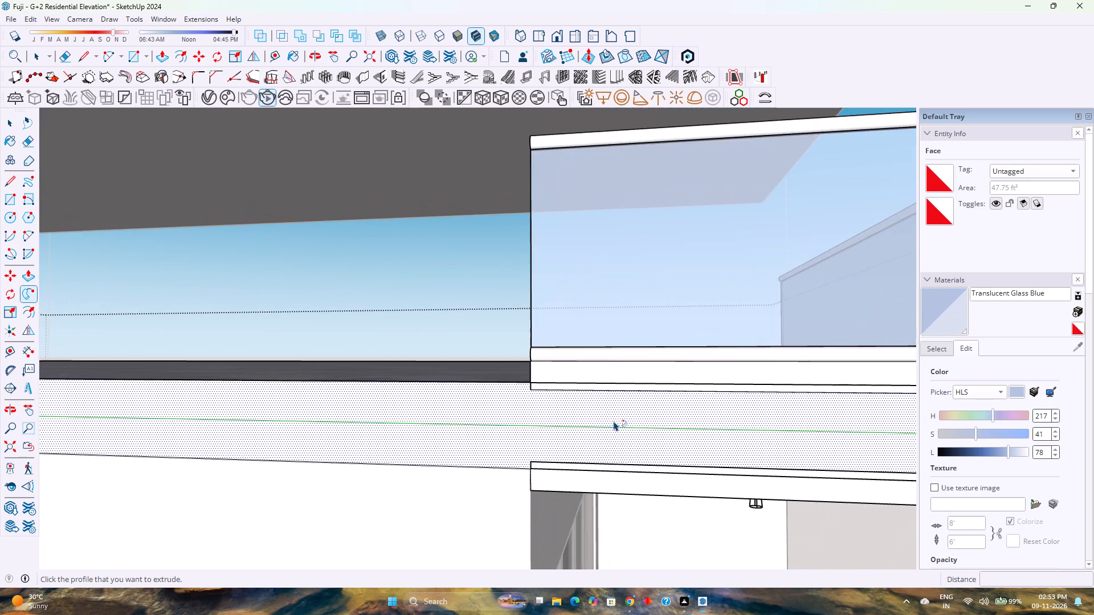
scroll(614, 421, down, 7)
middle_drag(614, 421, 483, 429)
middle_click(483, 429)
scroll(484, 427, down, 9)
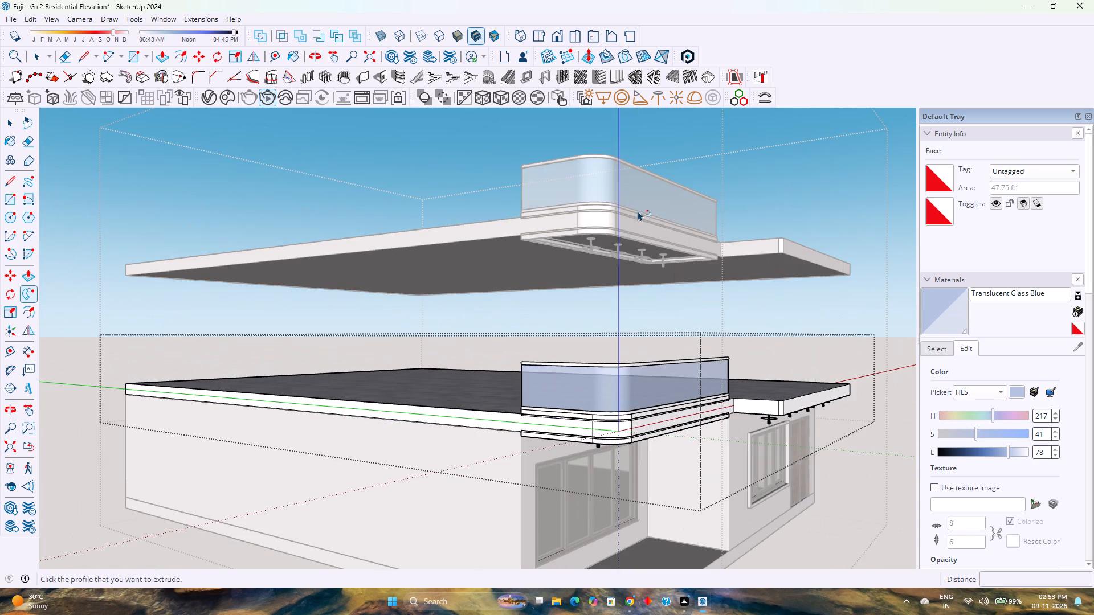
scroll(616, 215, up, 11)
scroll(615, 217, down, 4)
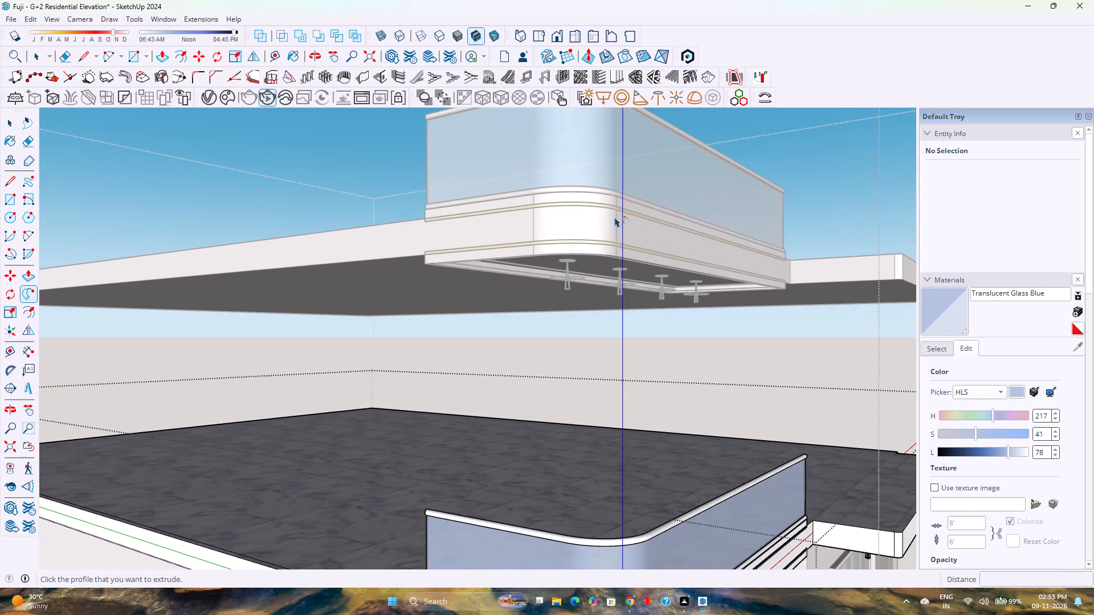
scroll(615, 217, down, 3)
key(space)
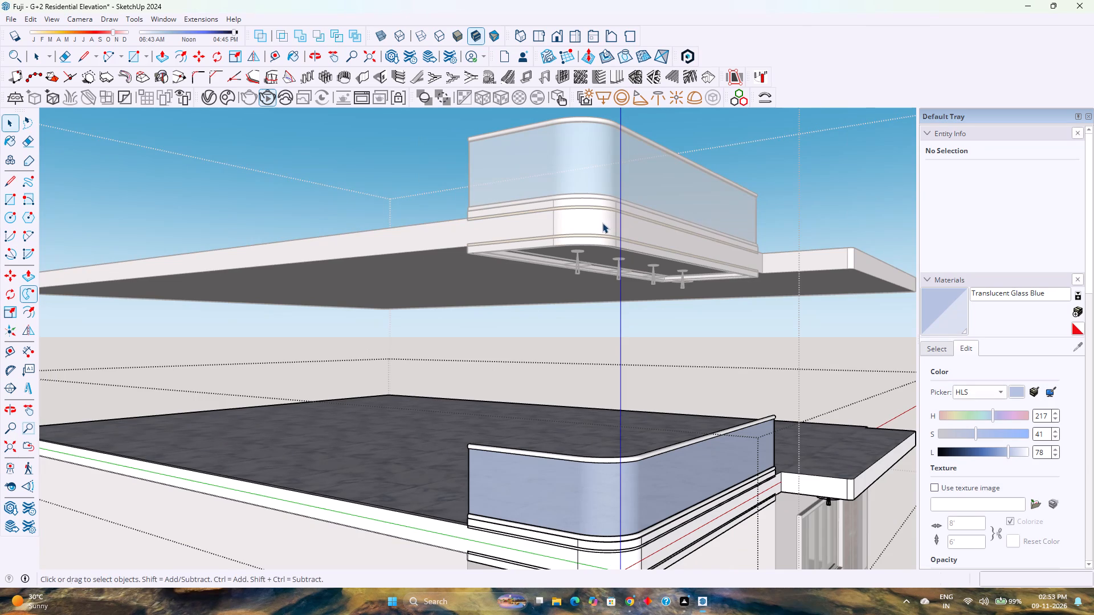
click(602, 223)
scroll(598, 206, up, 2)
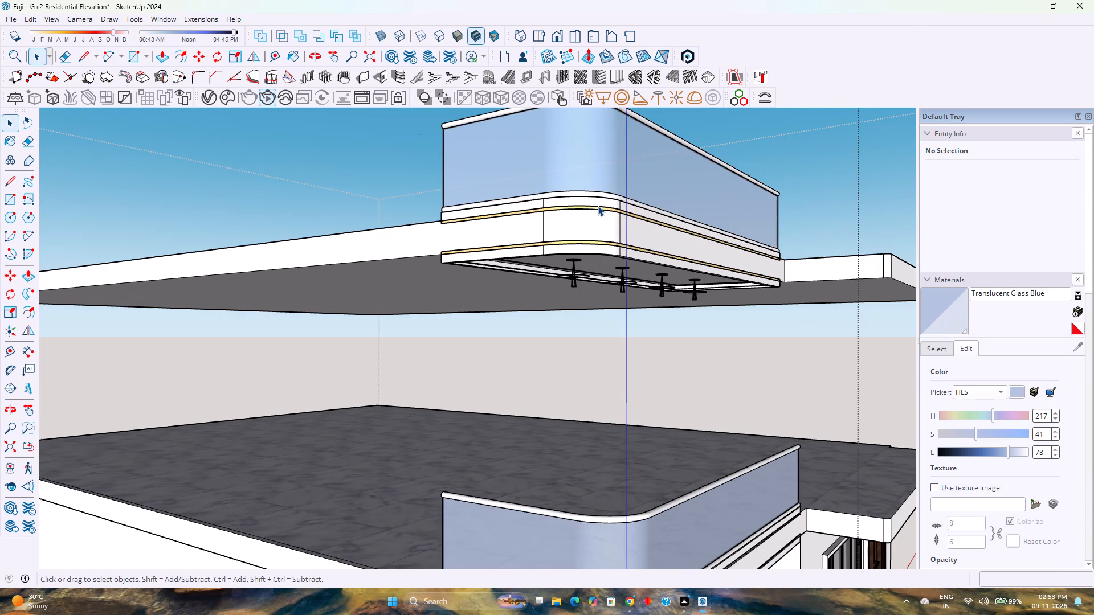
double_click(594, 207)
scroll(594, 207, up, 3)
click(594, 207)
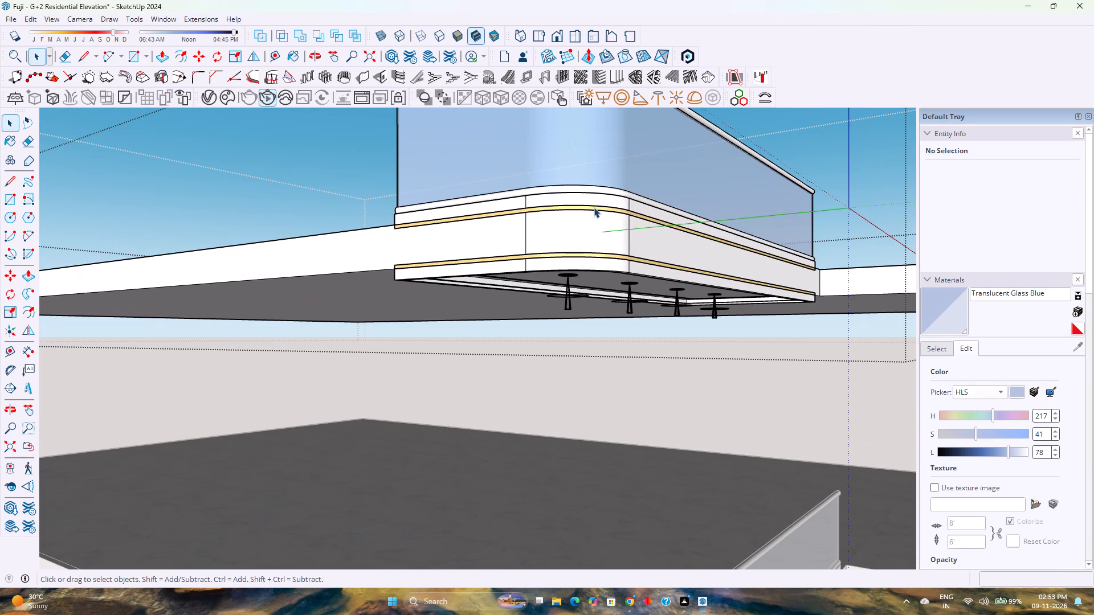
scroll(586, 210, up, 9)
double_click(556, 206)
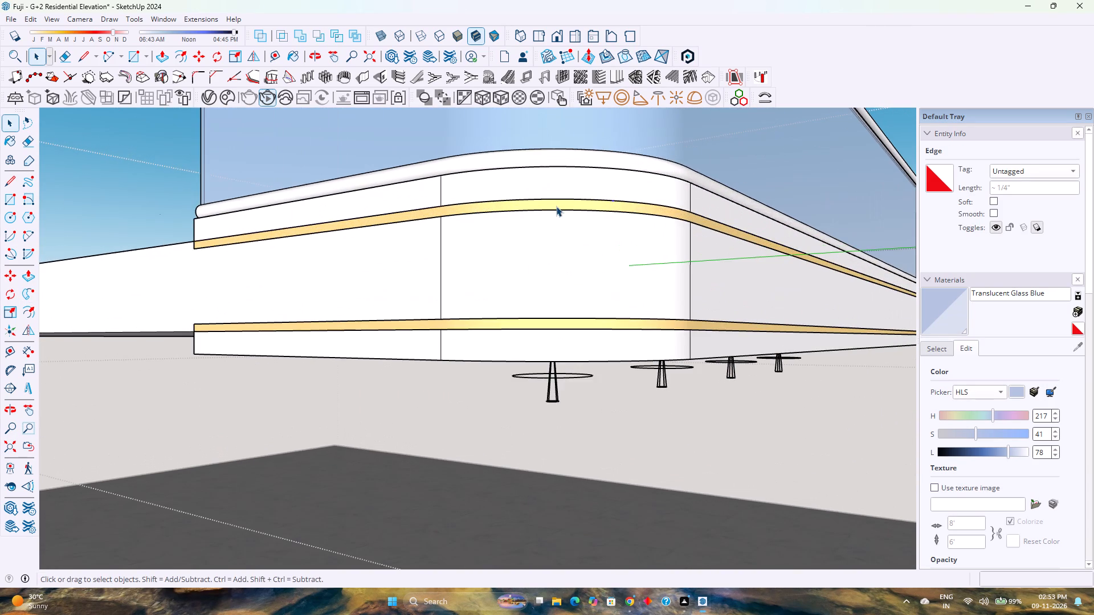
key(Escape)
click(556, 206)
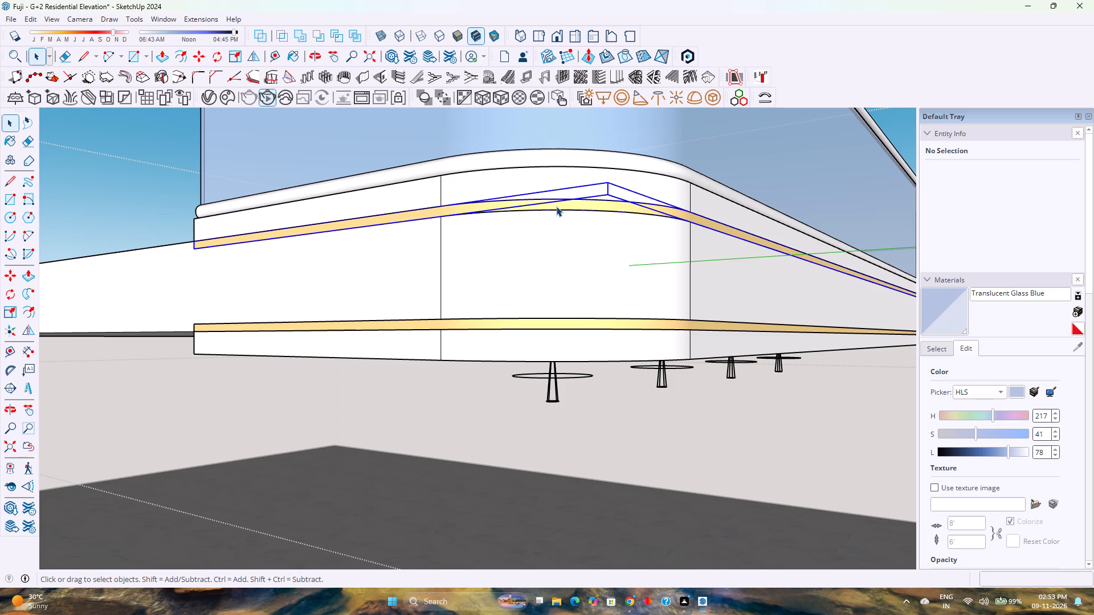
key(ctrl+c)
scroll(546, 213, down, 8)
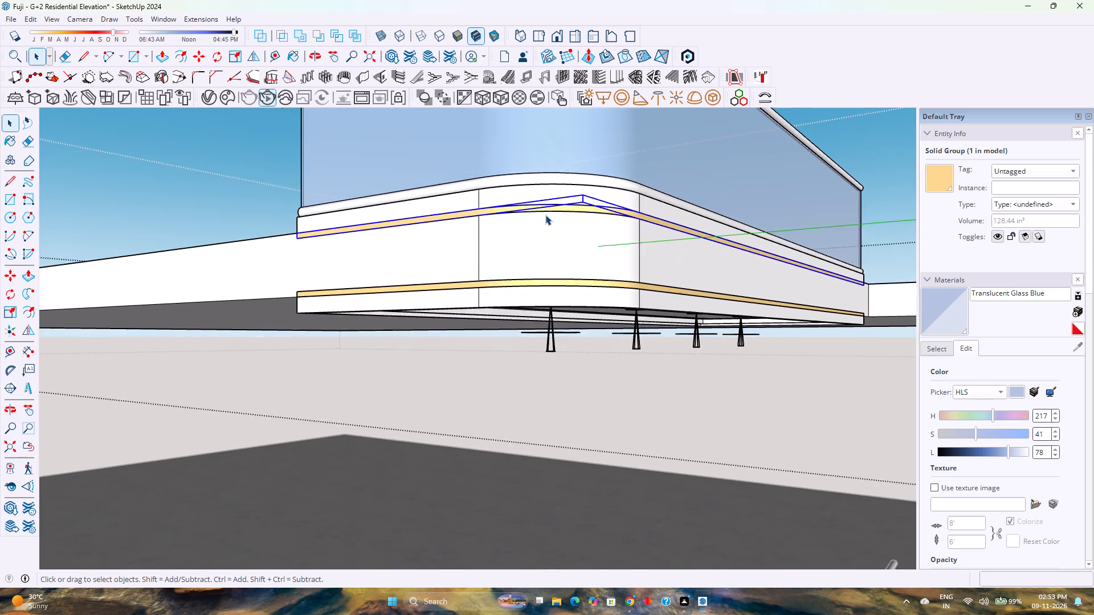
key(Escape)
In the lower slab's group, delete the leftover line on the tiled floor beyond the end of the railing curb.
scroll(536, 225, down, 17)
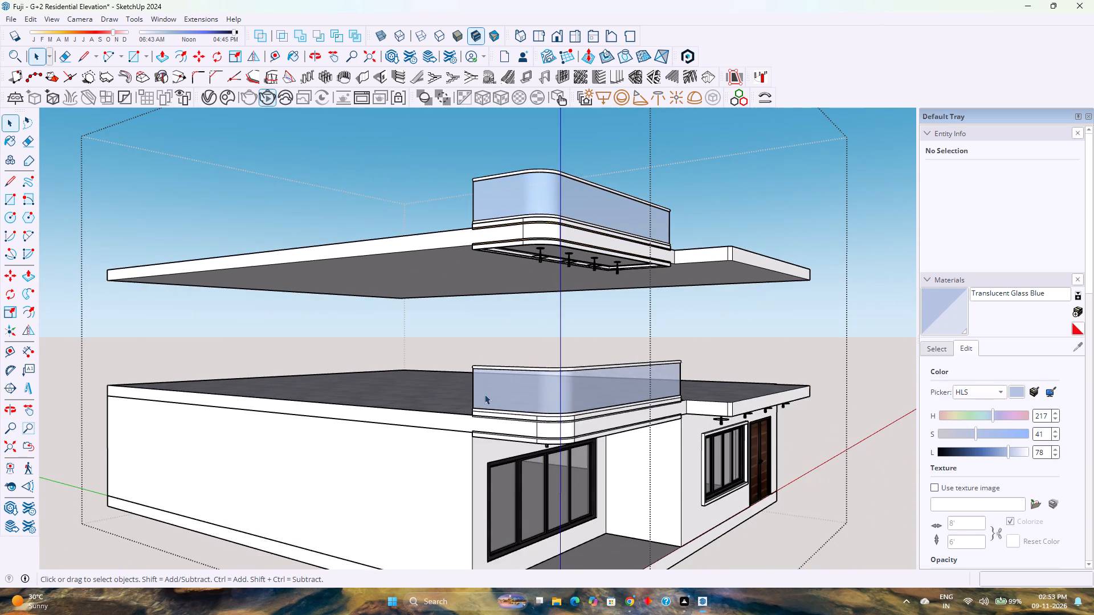
middle_drag(488, 404, 302, 432)
scroll(454, 484, up, 5)
middle_drag(529, 437, 448, 478)
middle_click(448, 478)
scroll(524, 416, up, 7)
middle_drag(530, 407, 282, 521)
scroll(532, 482, up, 3)
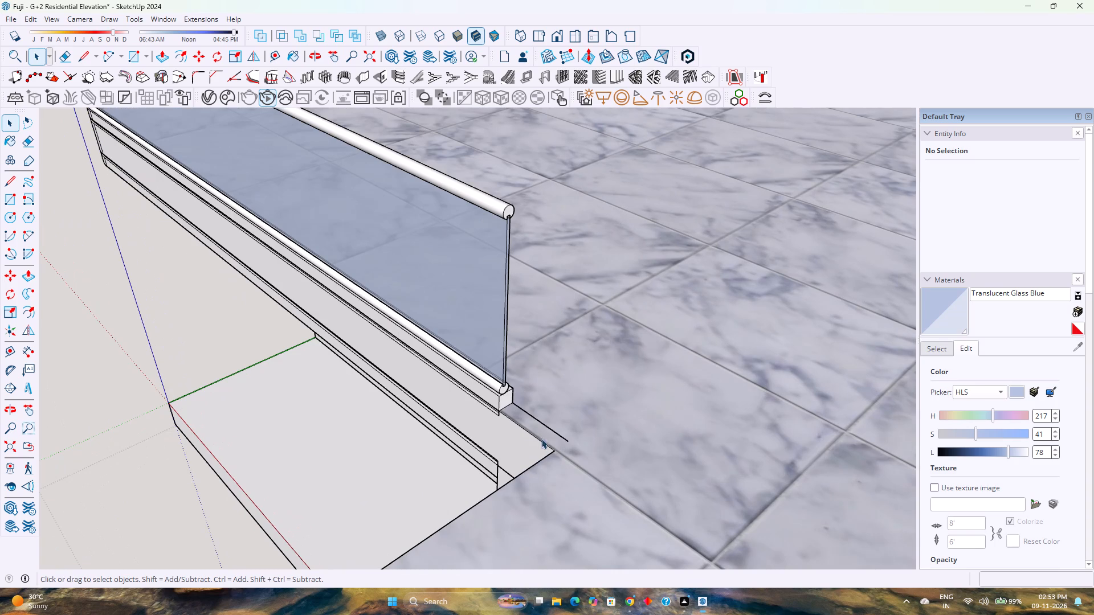
click(548, 427)
click(548, 427)
click(548, 427)
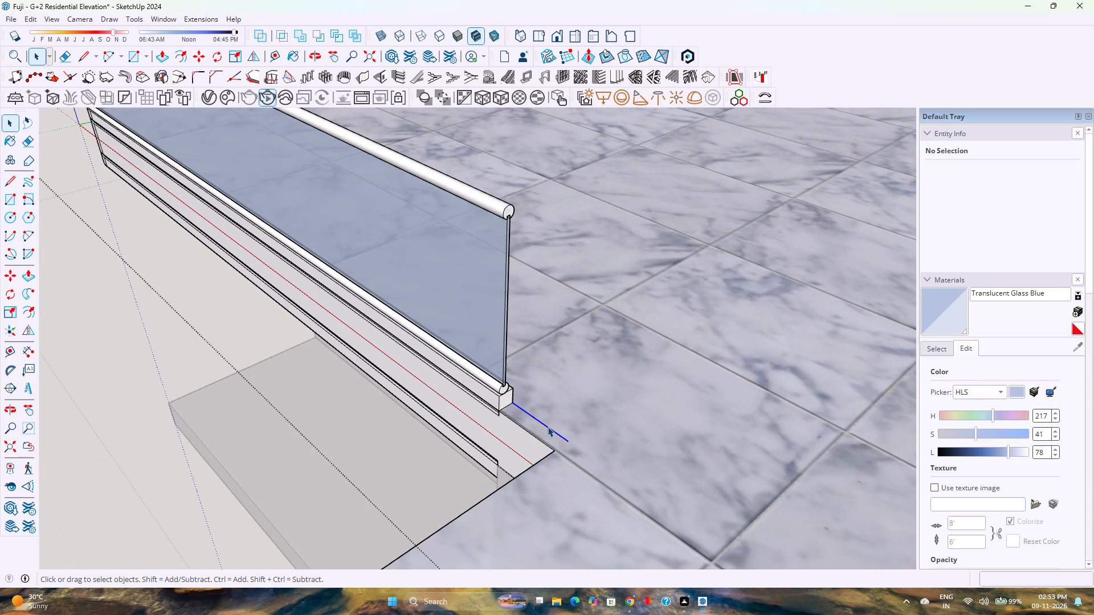
key(Delete)
Examine the trim along the lower balcony's long front and its far end beside the recess.
scroll(532, 438, down, 5)
middle_drag(440, 448, 621, 405)
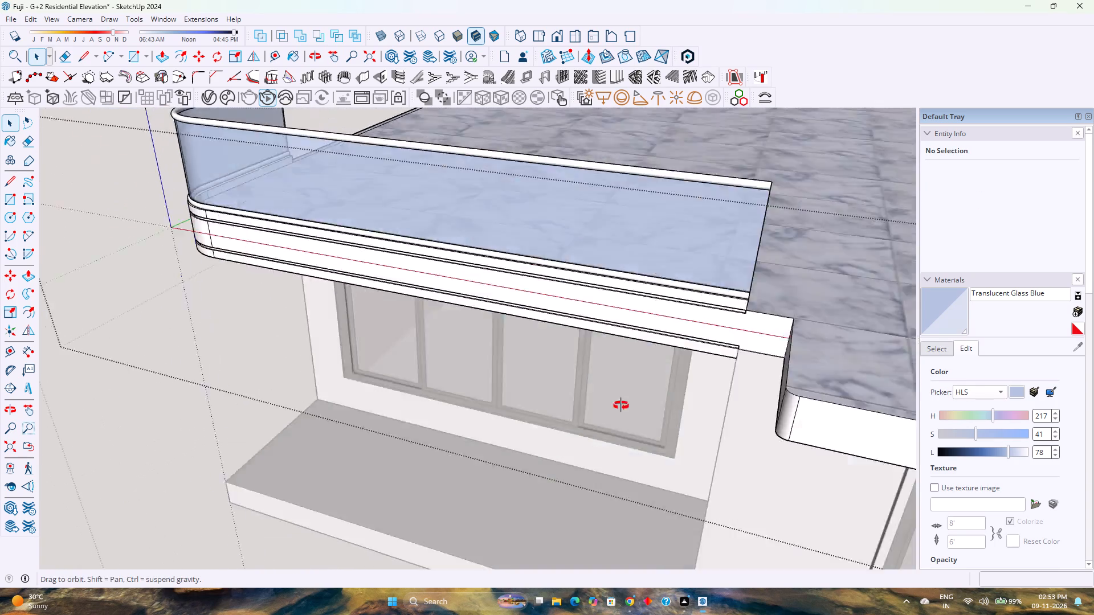
middle_drag(621, 405, 781, 368)
scroll(713, 340, down, 4)
scroll(831, 224, up, 4)
scroll(773, 273, up, 3)
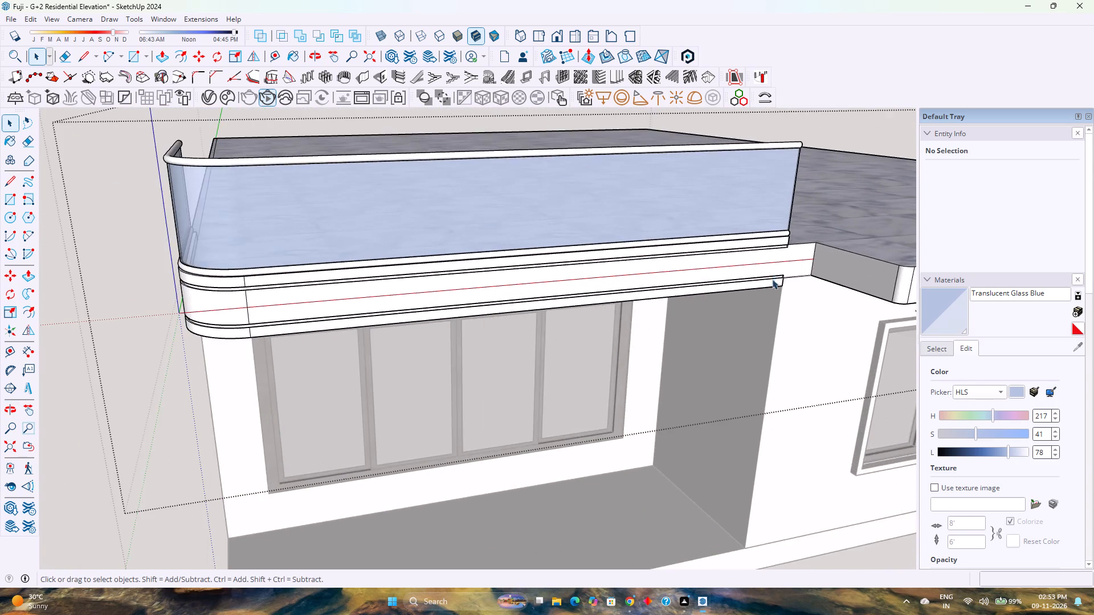
scroll(772, 279, up, 11)
scroll(784, 272, down, 14)
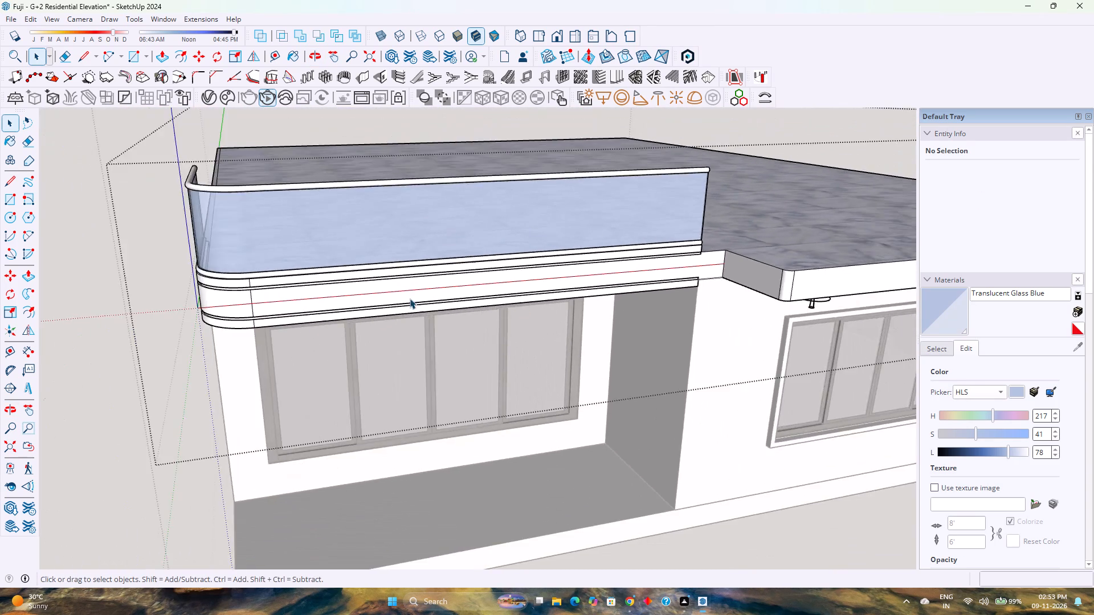
Paste the copied gold trim strip inside the lower slab's group, beside the balcony's short side and rounded corner.
middle_drag(367, 298, 843, 254)
middle_click(843, 254)
middle_click(843, 254)
scroll(645, 306, down, 8)
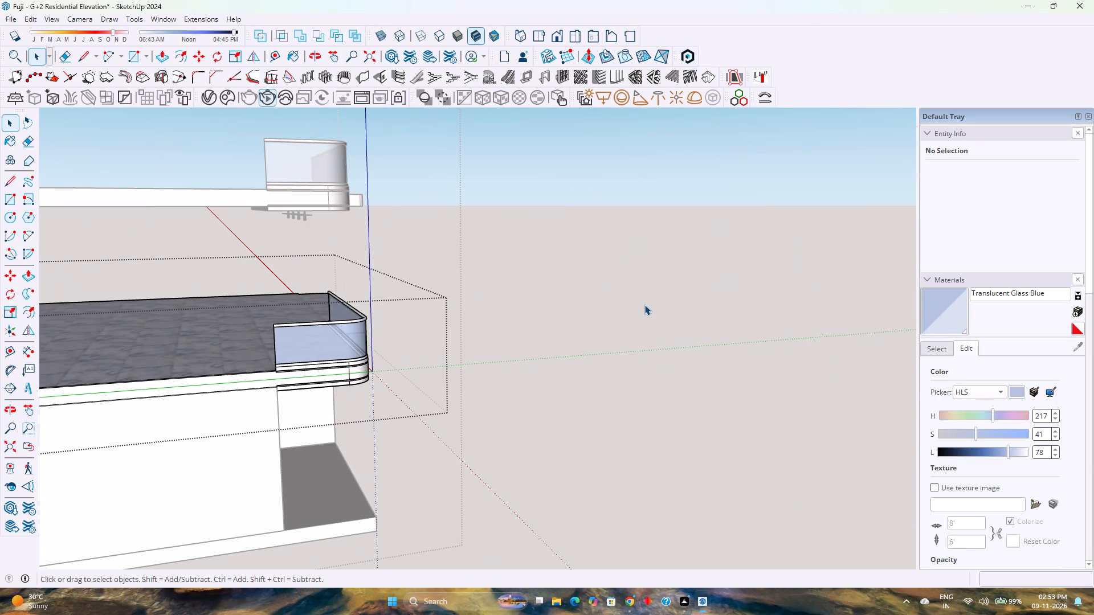
scroll(273, 348, up, 8)
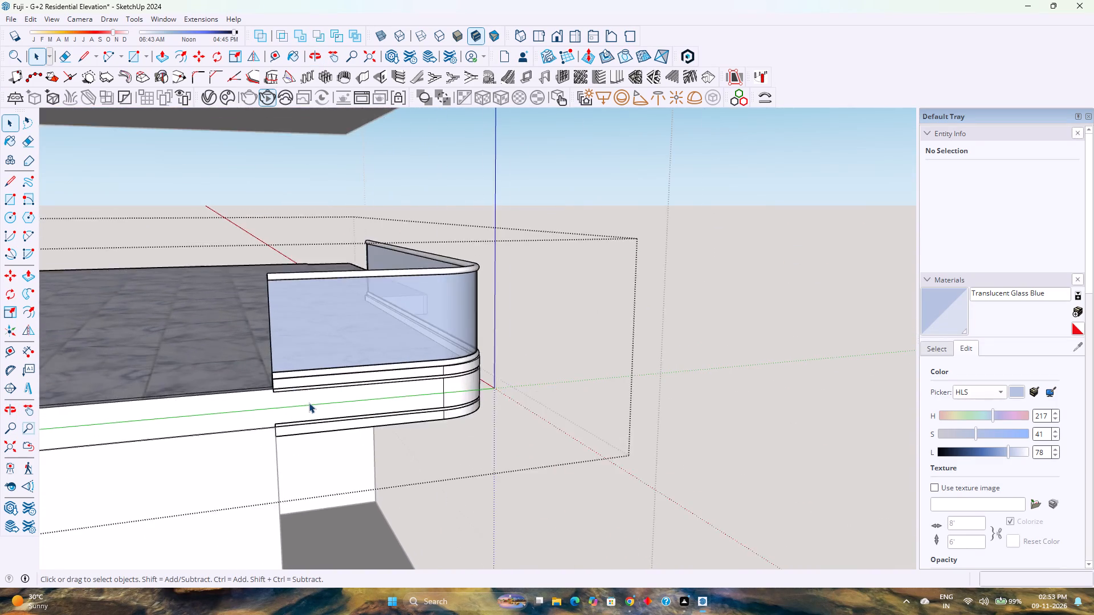
scroll(309, 403, up, 4)
click(309, 403)
click(313, 403)
scroll(315, 403, up, 4)
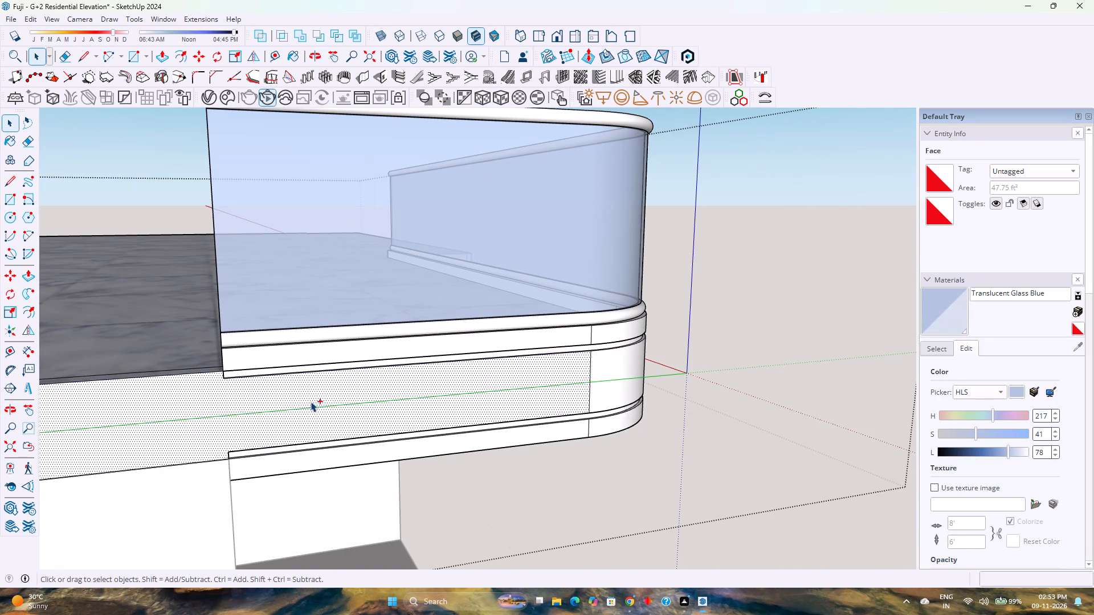
key(ctrl+v)
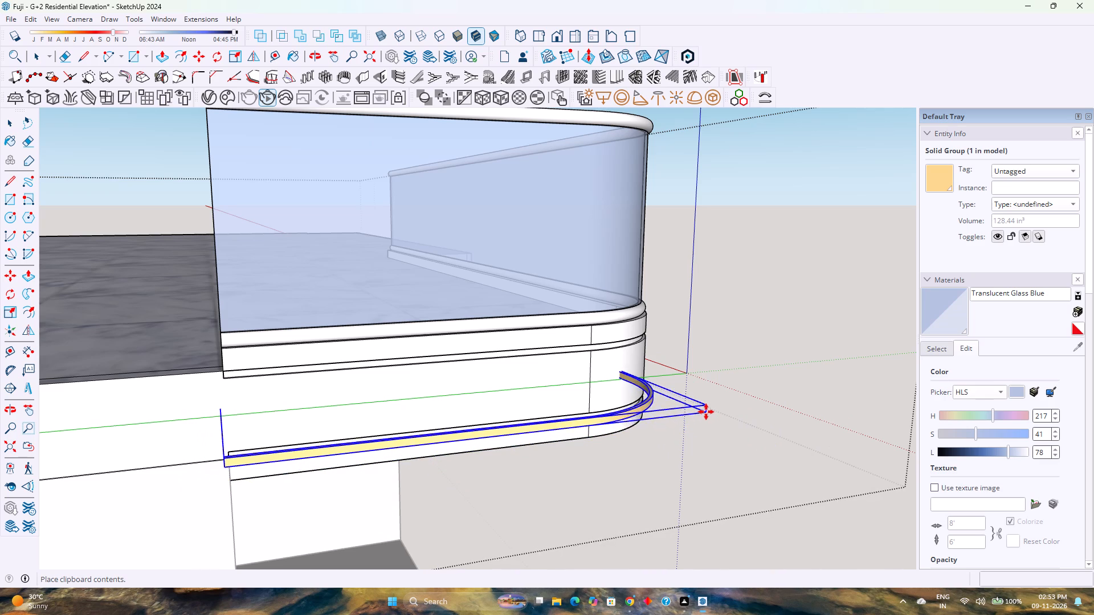
click(704, 409)
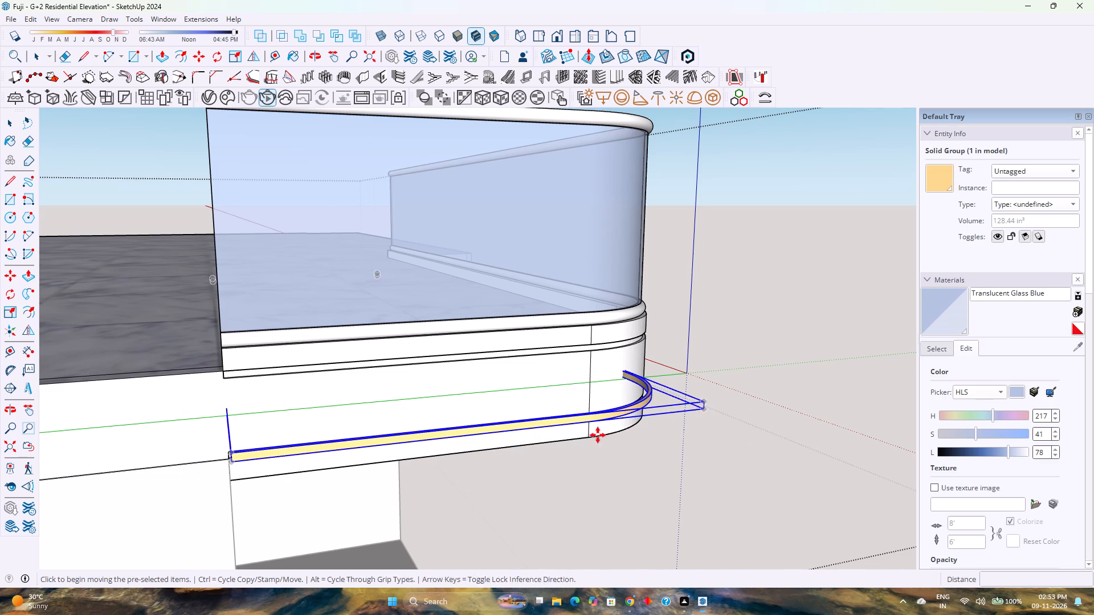
Move the pasted strip by its end corner about 1' 11" onto the upper trim line below the railing curb on the short side.
scroll(356, 460, up, 4)
middle_drag(185, 446, 455, 432)
scroll(453, 432, down, 3)
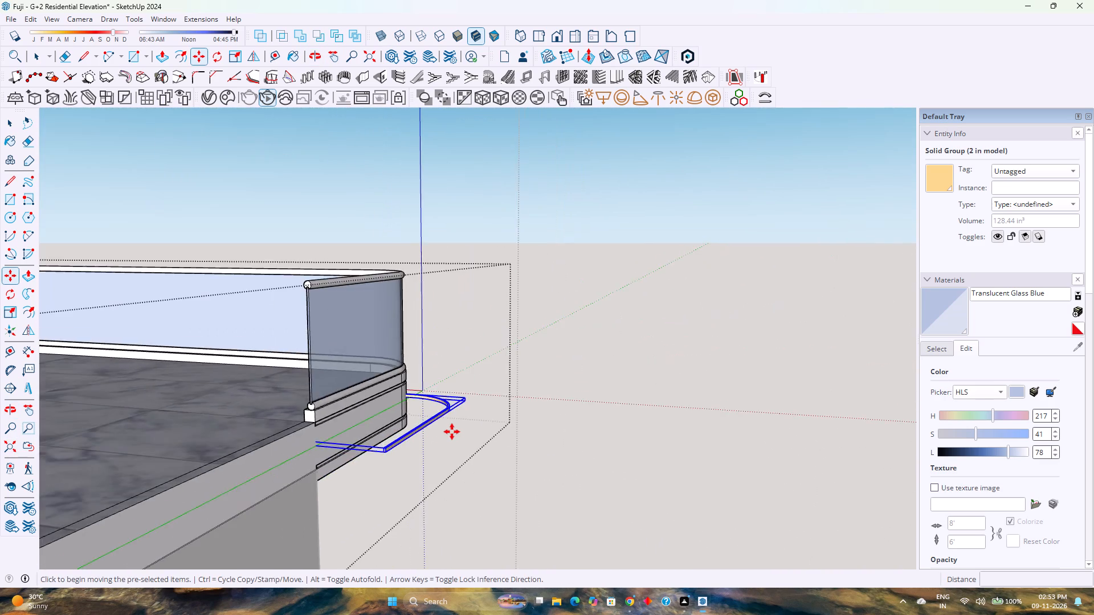
scroll(452, 432, down, 6)
scroll(423, 460, up, 6)
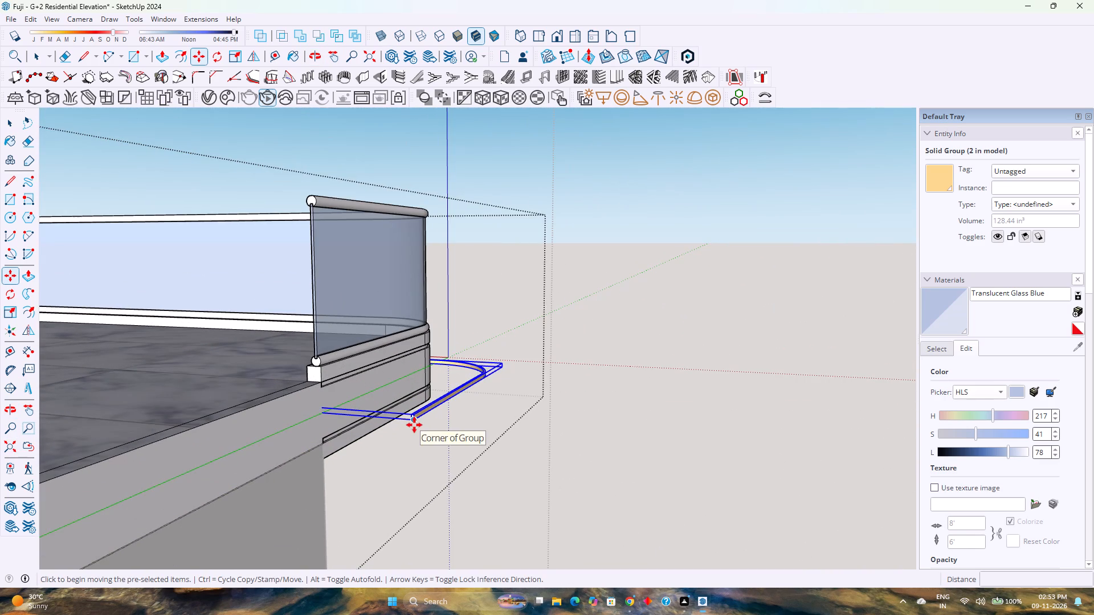
click(414, 425)
scroll(325, 445, up, 2)
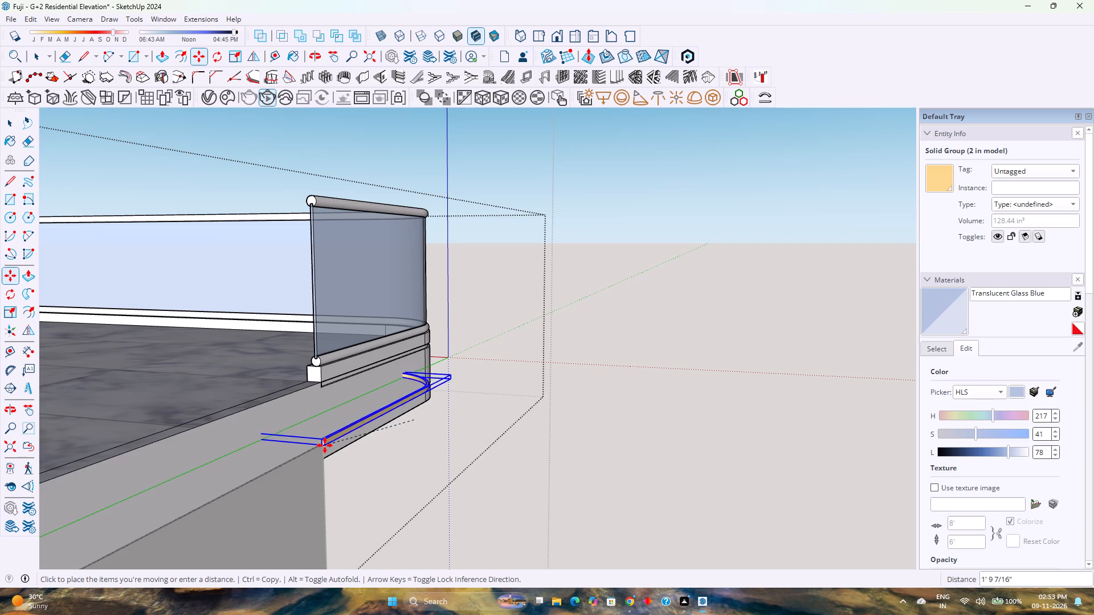
scroll(325, 445, up, 11)
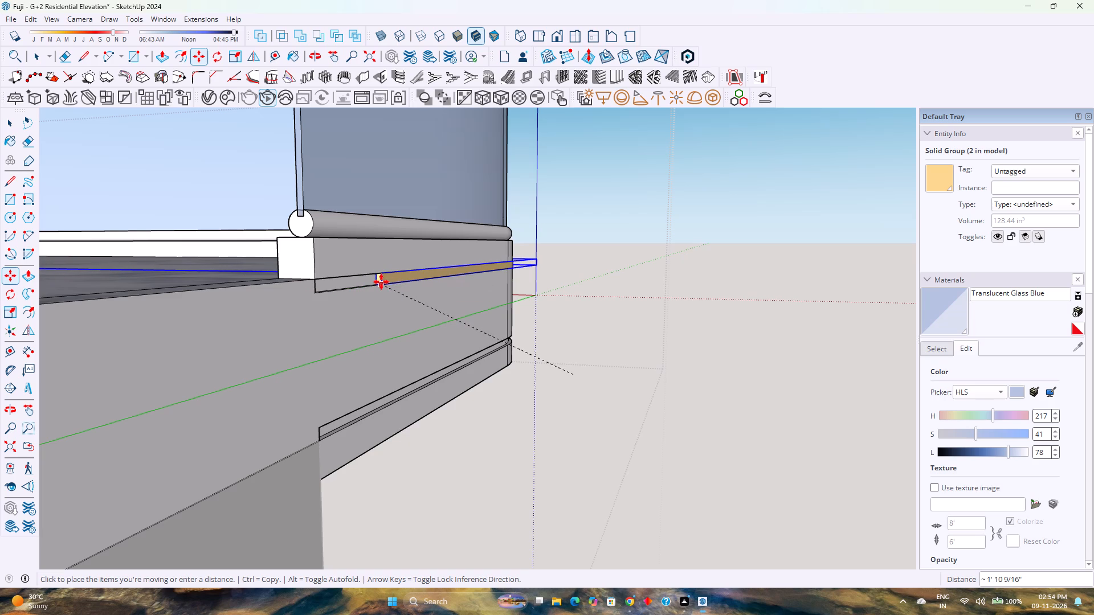
click(378, 282)
Examine how the gold strip sits along the short side, the long front and the rounded corner of the slab.
middle_drag(402, 282, 165, 334)
scroll(272, 339, down, 9)
middle_drag(442, 307, 427, 311)
middle_drag(413, 314, 174, 367)
middle_click(174, 367)
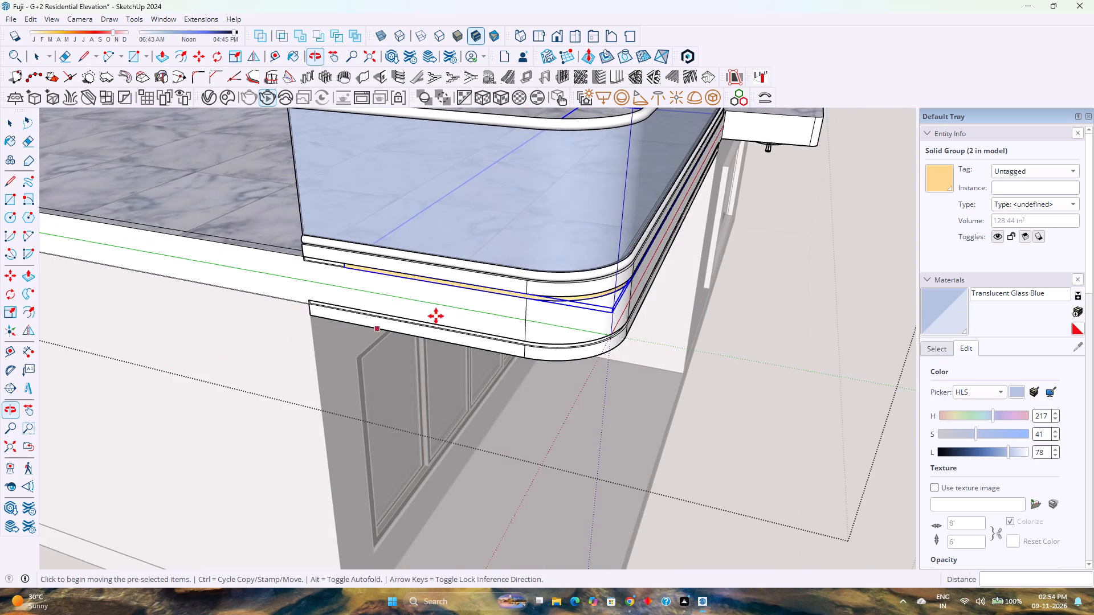
scroll(537, 290, up, 7)
middle_drag(553, 301, 698, 190)
scroll(646, 288, up, 4)
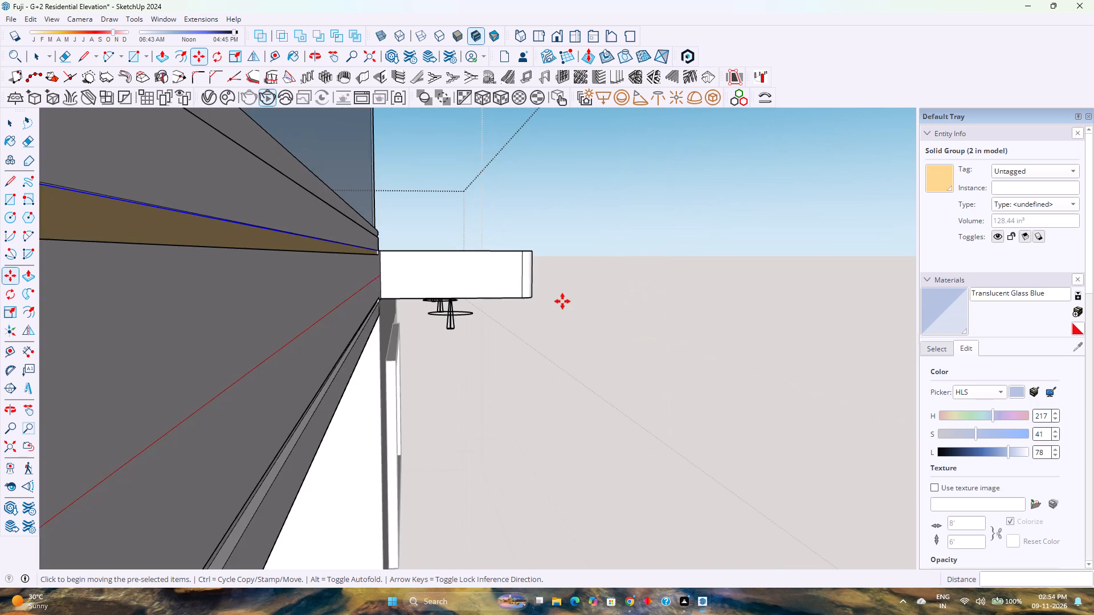
scroll(562, 301, down, 4)
scroll(508, 300, up, 7)
middle_drag(540, 307, 271, 315)
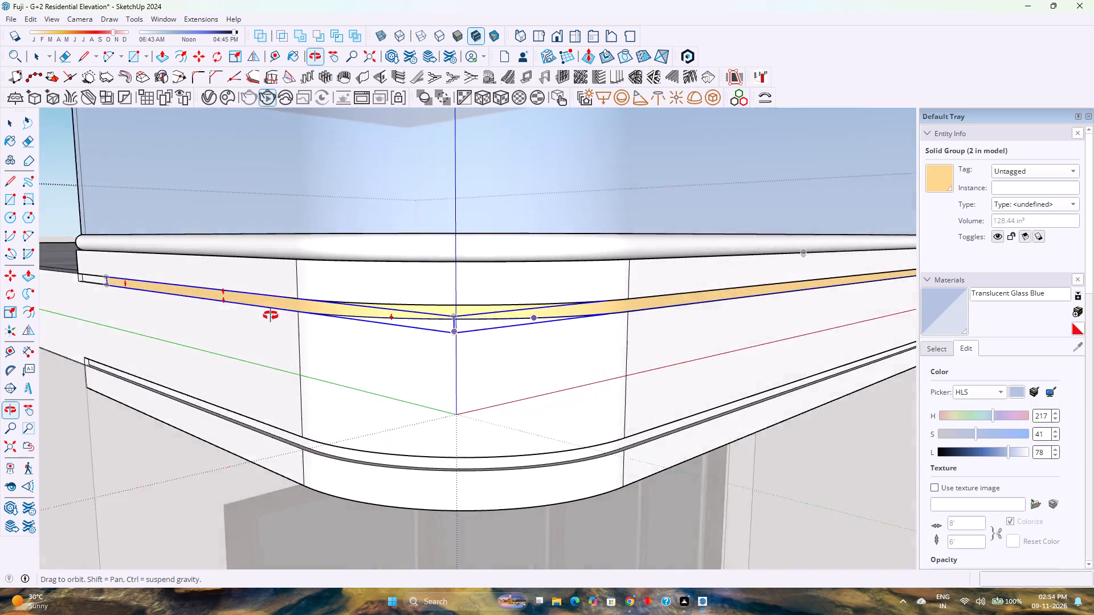
middle_drag(271, 315, 818, 302)
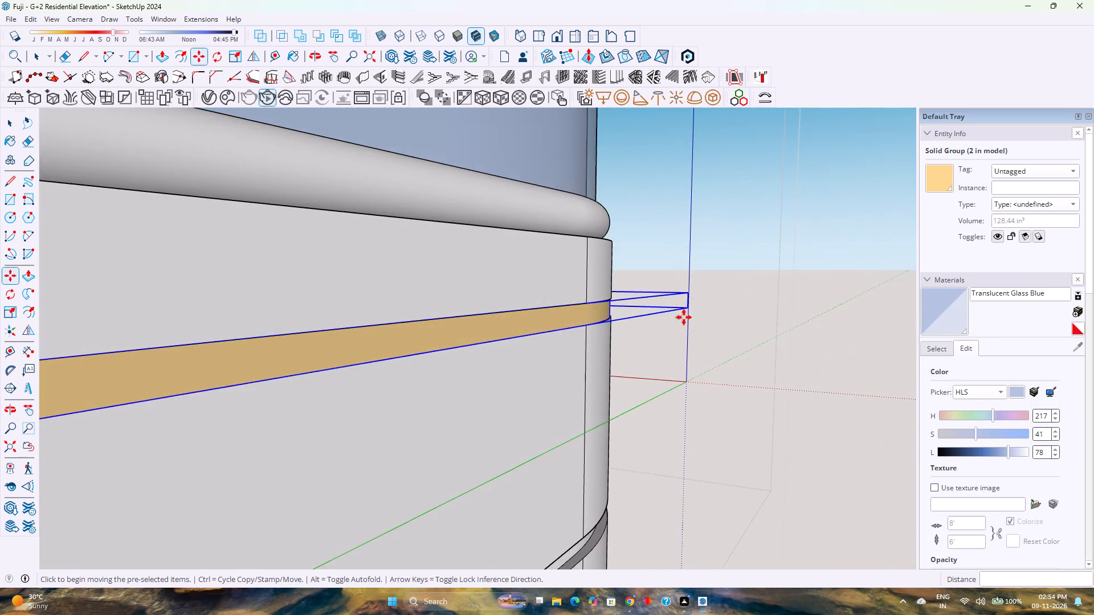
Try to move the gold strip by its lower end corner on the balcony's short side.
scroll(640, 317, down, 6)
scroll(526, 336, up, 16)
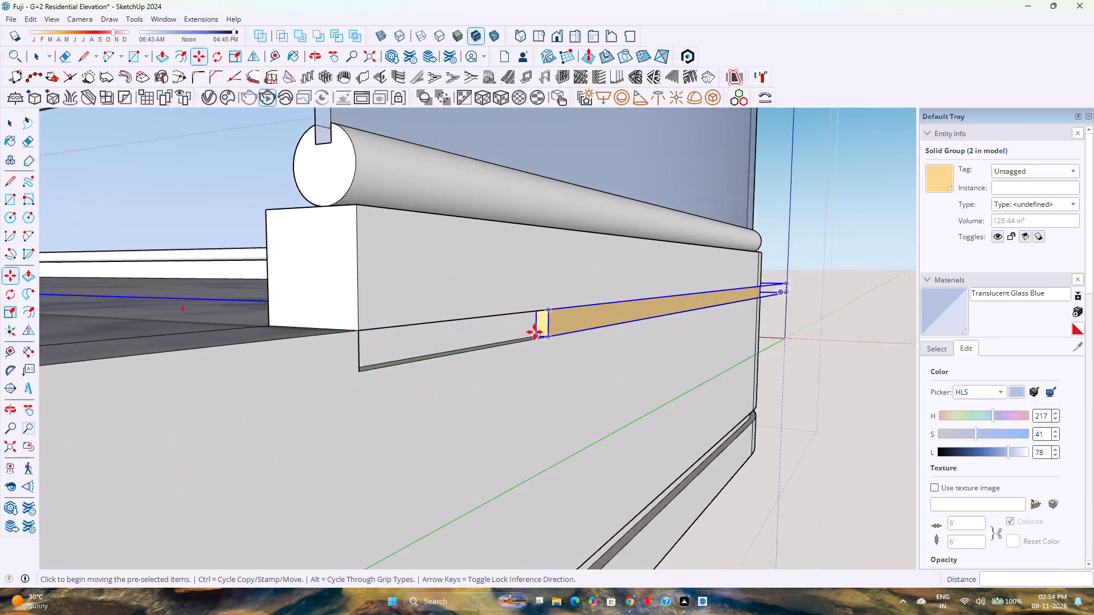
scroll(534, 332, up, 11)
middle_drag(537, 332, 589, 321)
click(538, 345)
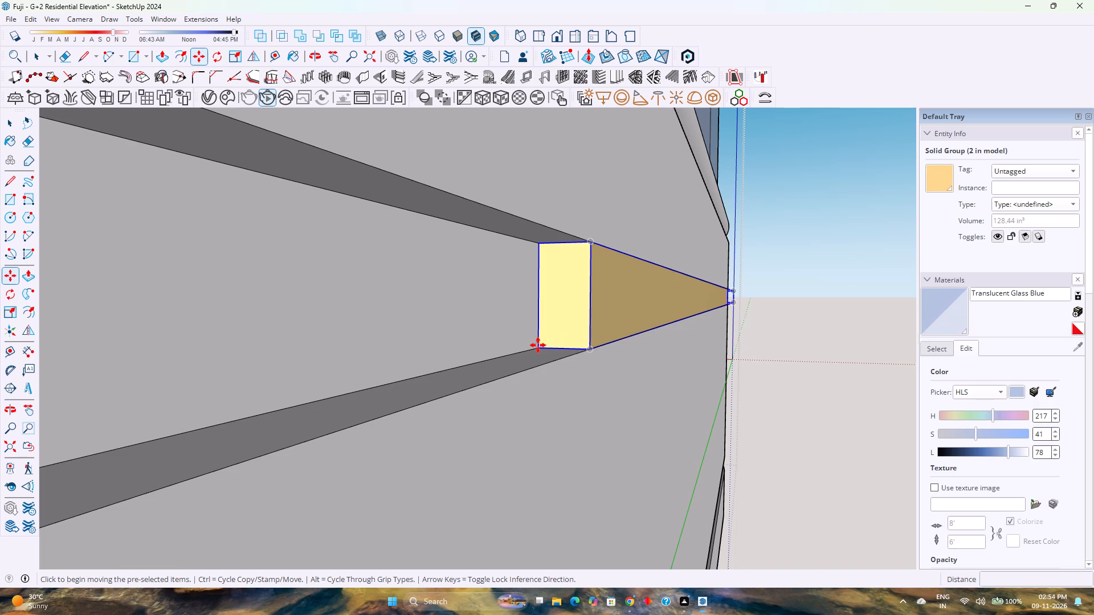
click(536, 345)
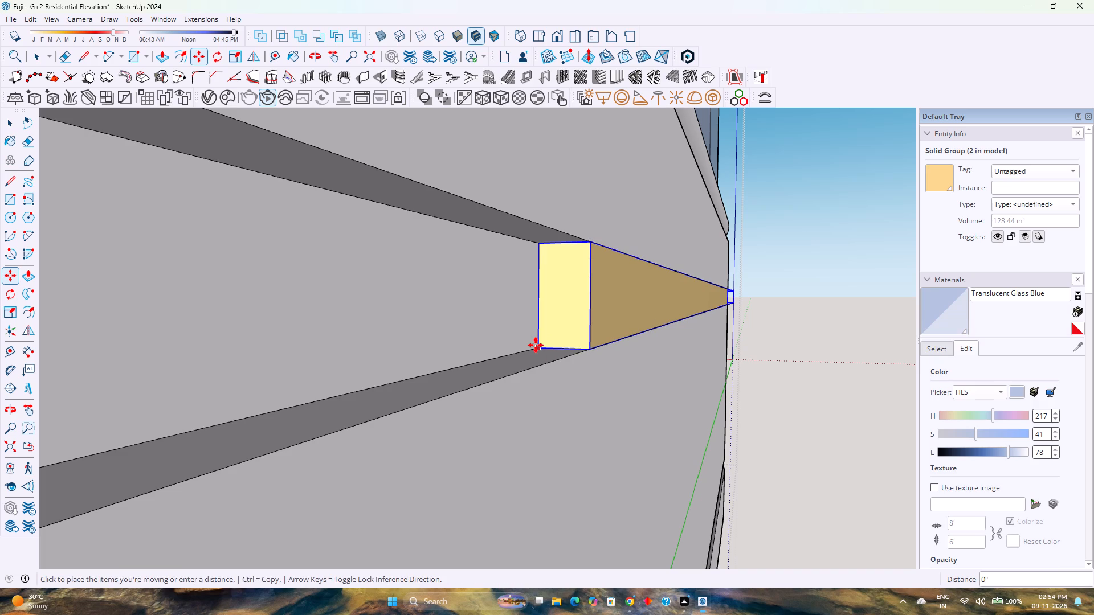
Move the gold strip about 3/16" along the long front to meet the trim line's end beside the recess.
scroll(548, 343, down, 4)
middle_drag(559, 339, 391, 340)
scroll(391, 340, down, 9)
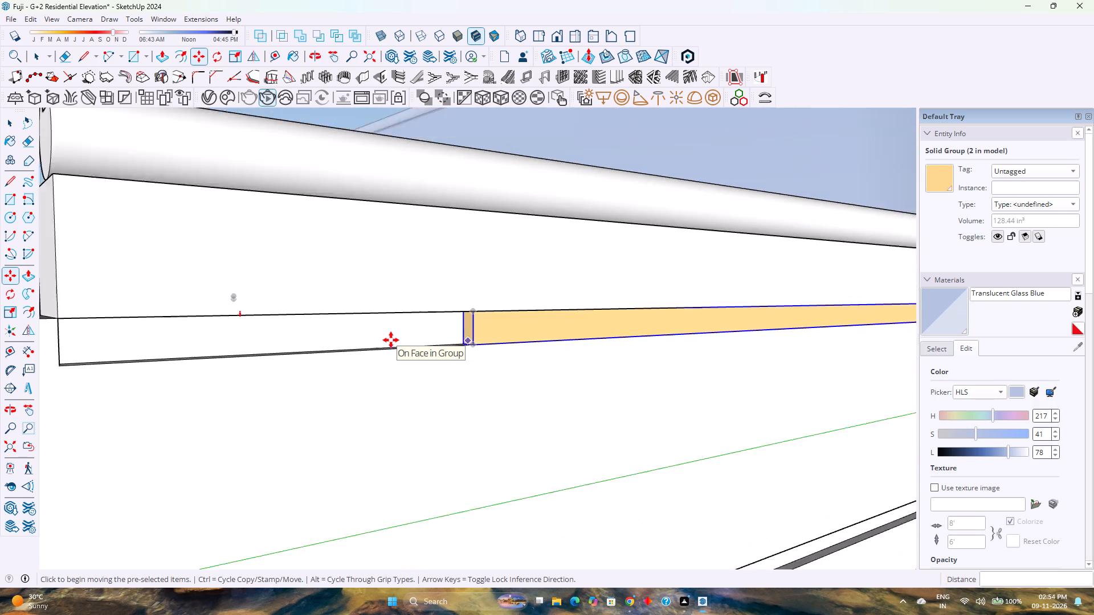
scroll(391, 340, down, 6)
scroll(548, 339, down, 4)
middle_drag(625, 339, 287, 359)
scroll(290, 358, down, 5)
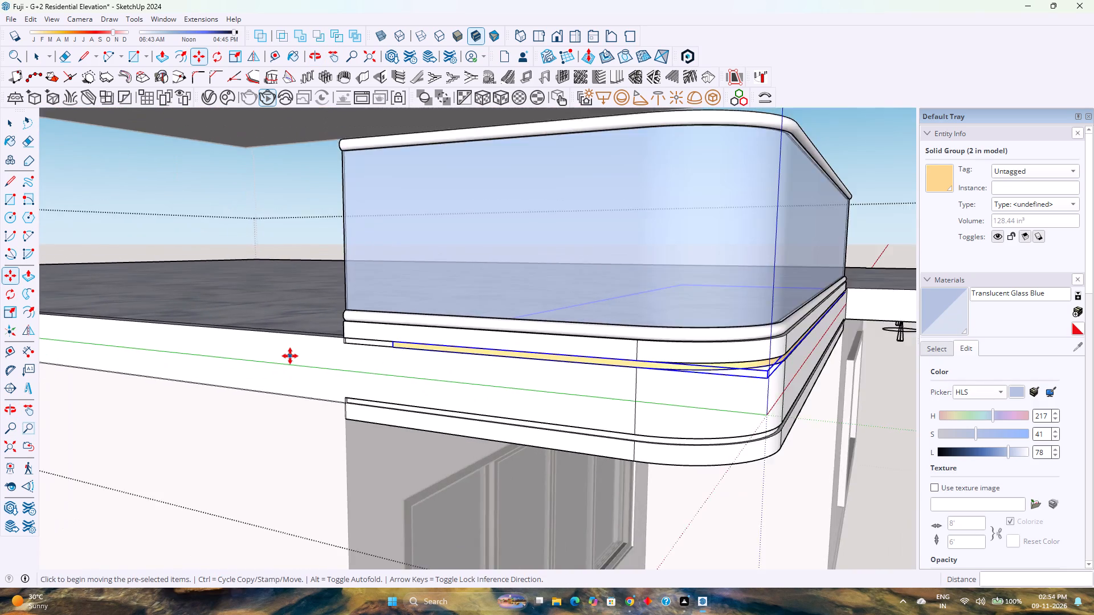
scroll(290, 356, down, 4)
middle_drag(524, 348, 250, 356)
scroll(260, 355, down, 9)
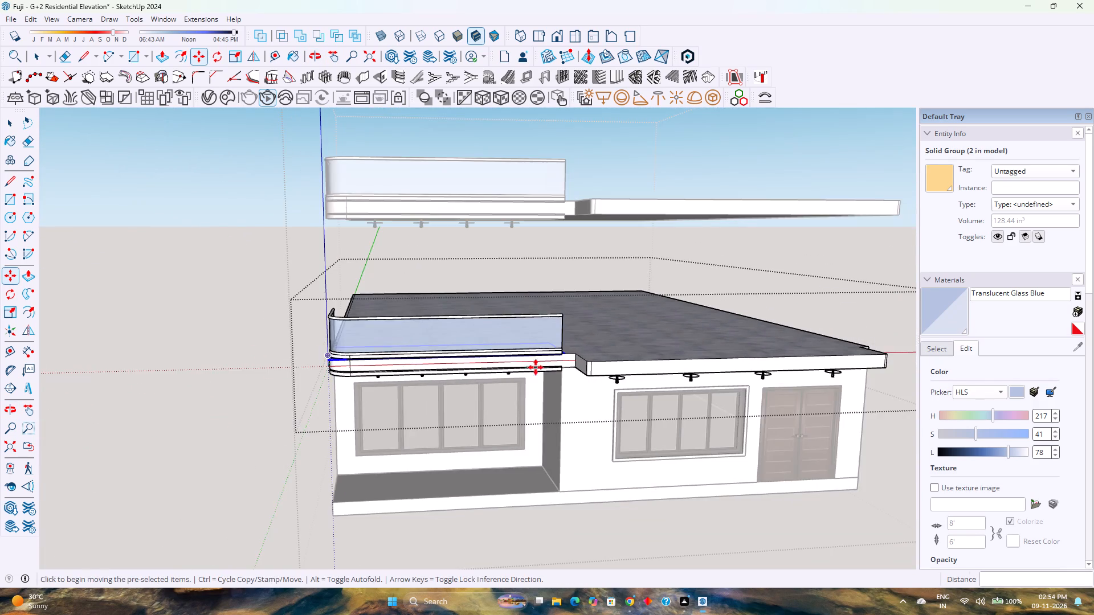
scroll(569, 367, up, 19)
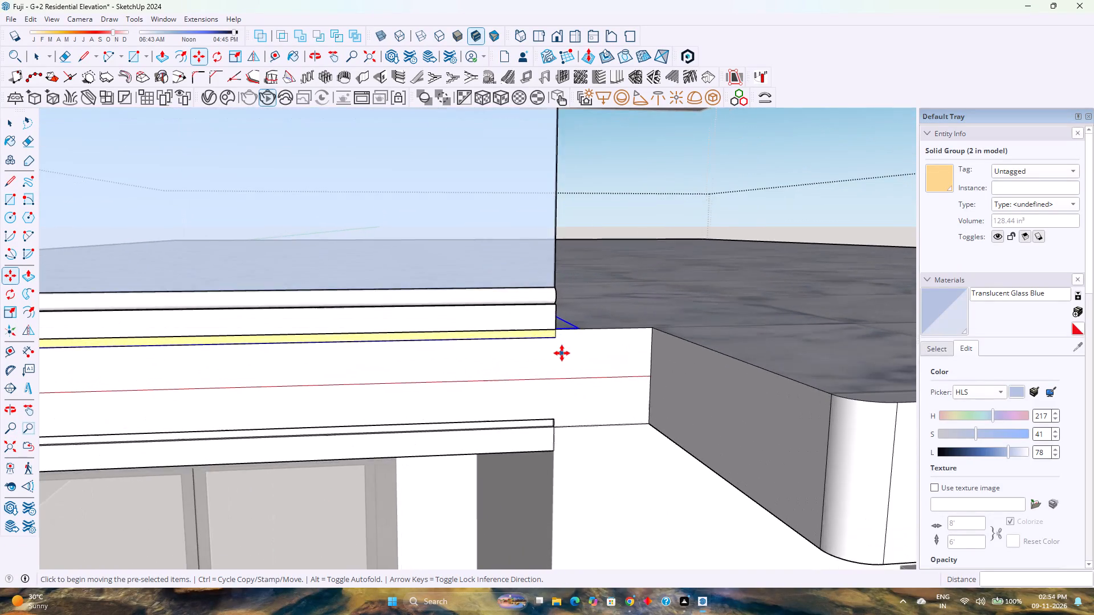
scroll(562, 353, up, 4)
middle_drag(562, 353, 751, 403)
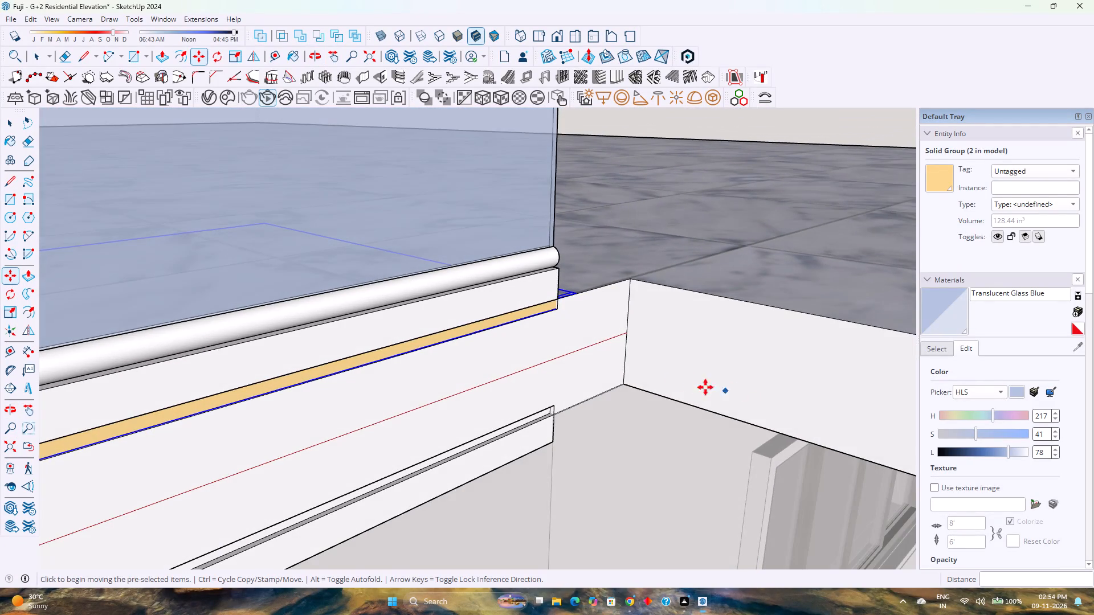
scroll(565, 314, up, 18)
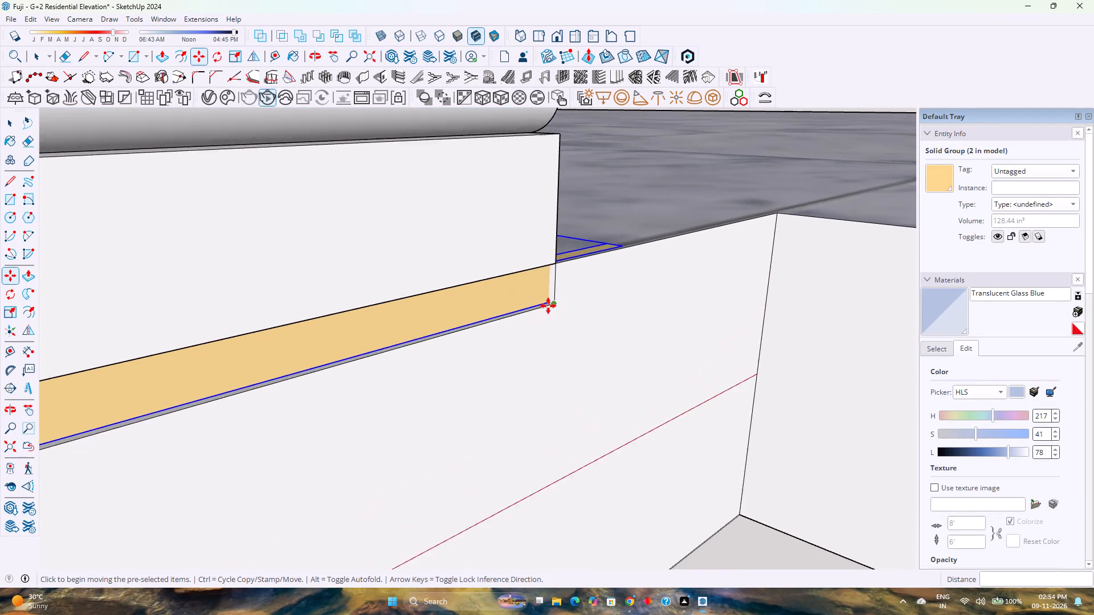
scroll(548, 306, up, 6)
click(546, 301)
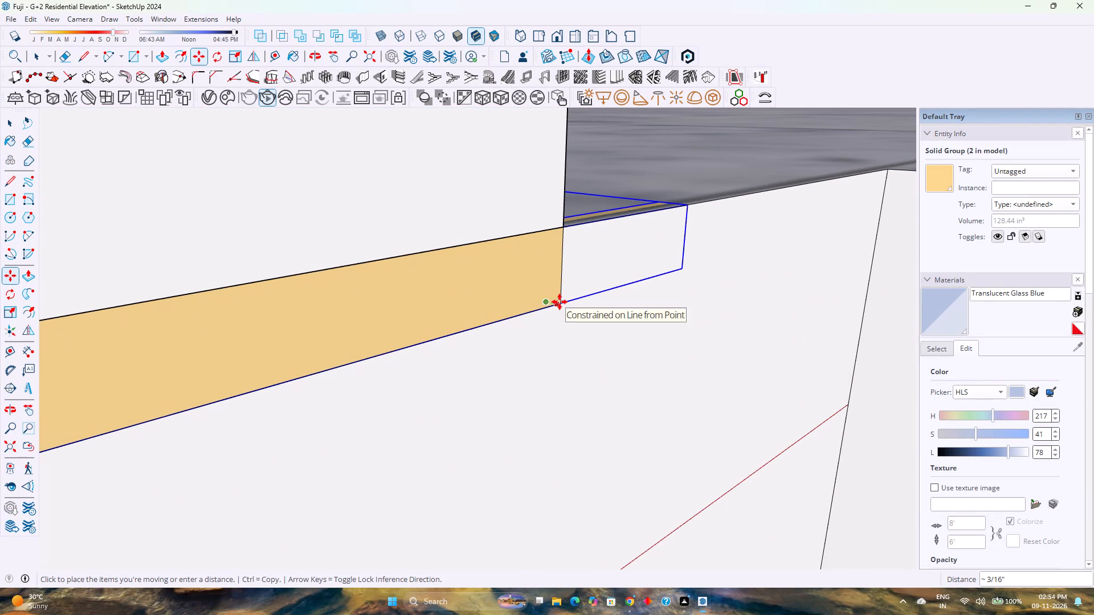
click(560, 302)
Push/Pull the strip's short-side end face 11" out to the end of the upper trim recess, and leave the strip's group.
scroll(697, 329, down, 9)
scroll(609, 326, down, 15)
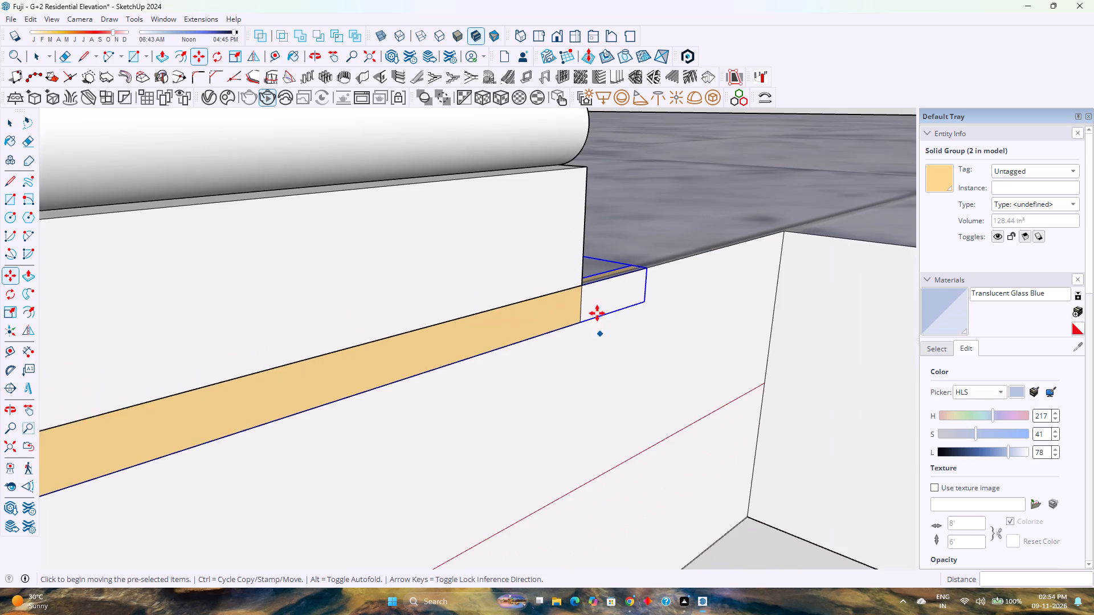
scroll(597, 313, down, 4)
scroll(599, 293, down, 20)
scroll(599, 293, down, 5)
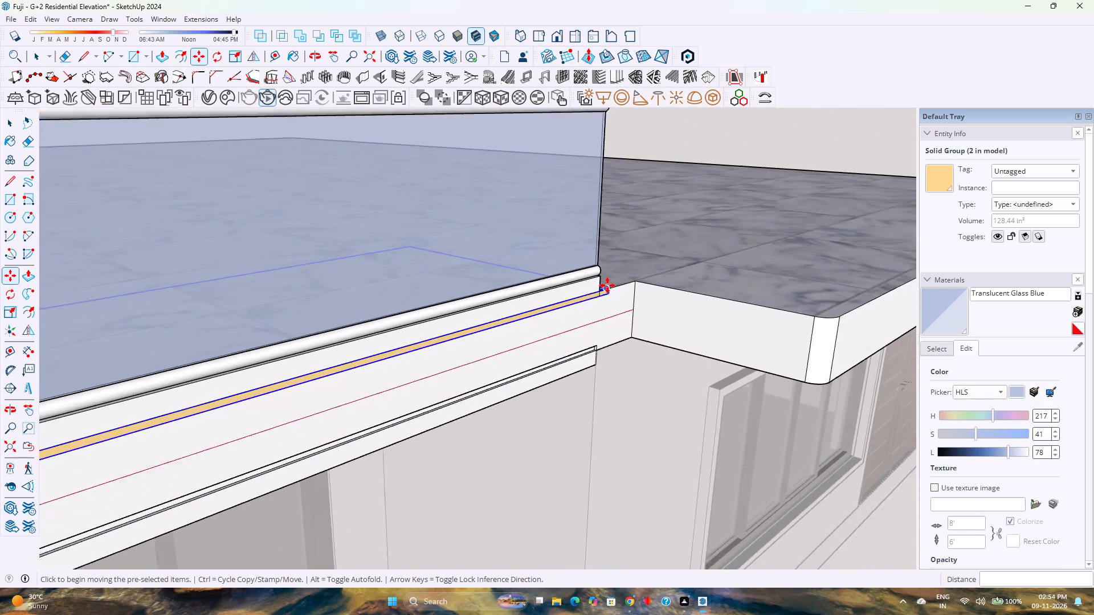
scroll(607, 285, down, 7)
scroll(607, 285, up, 1)
scroll(608, 285, down, 4)
middle_drag(489, 320, 766, 275)
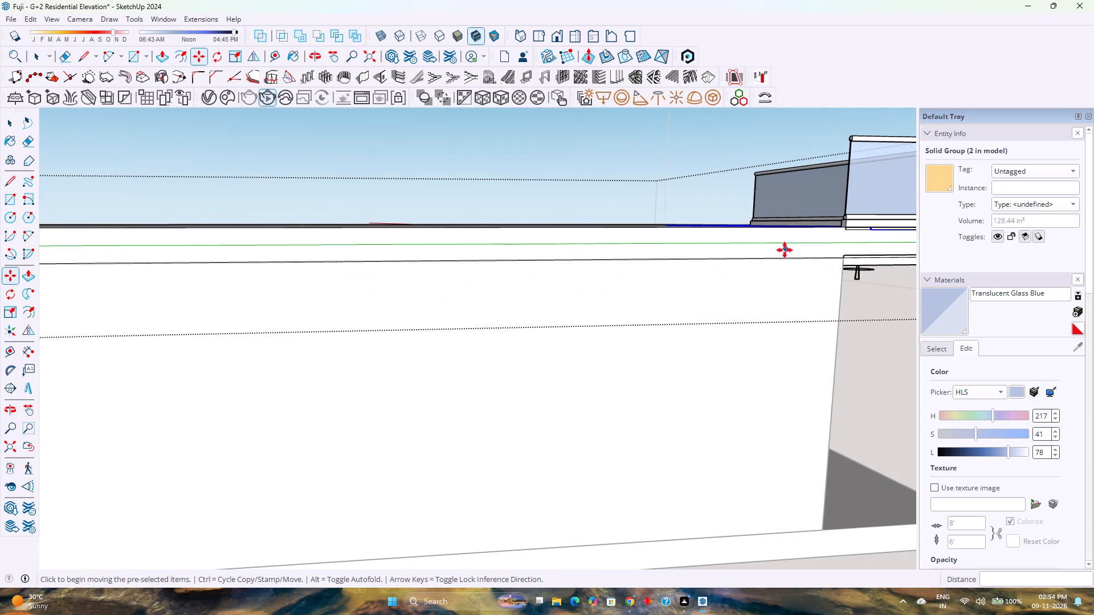
scroll(778, 257, up, 3)
shift+middle_drag(774, 262, 553, 292)
scroll(552, 293, up, 1)
middle_drag(554, 293, 706, 313)
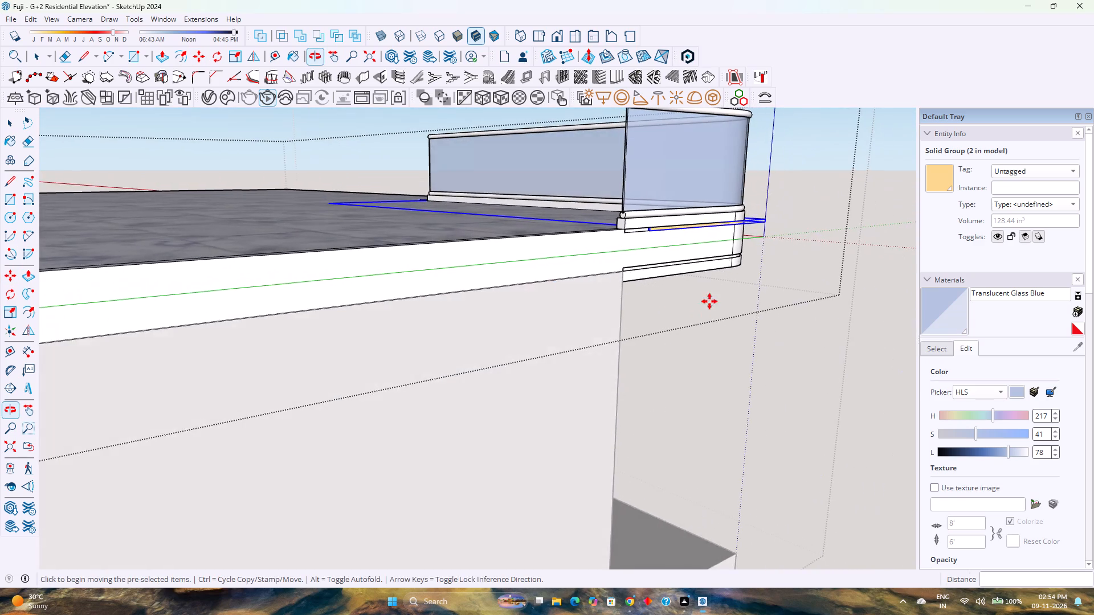
scroll(658, 237, up, 5)
scroll(614, 205, up, 17)
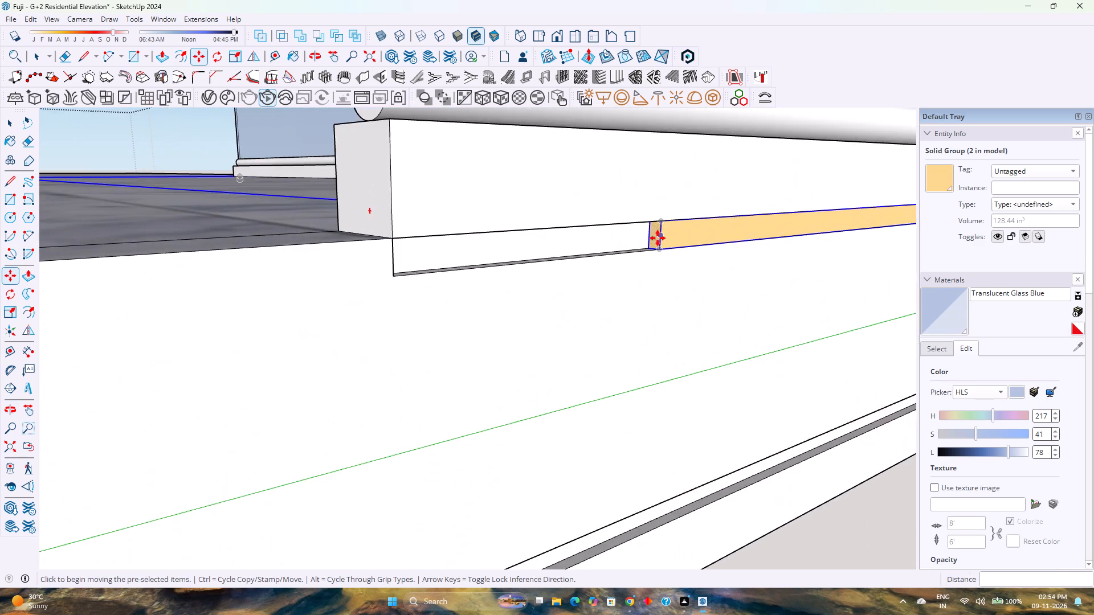
scroll(658, 238, up, 4)
key(space)
double_click(658, 238)
scroll(658, 238, up, 4)
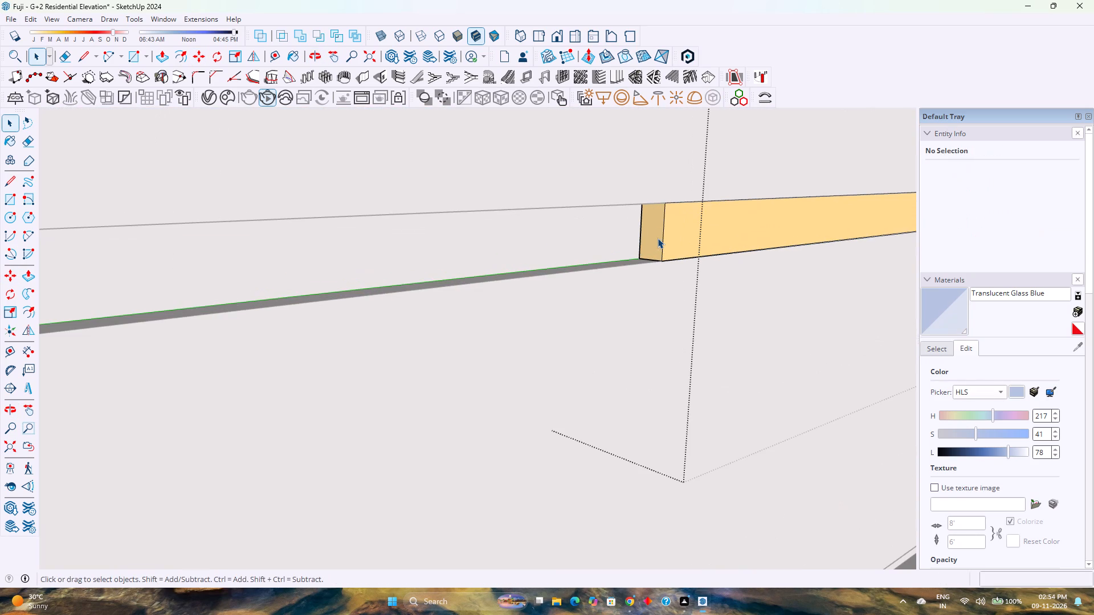
key(p)
click(652, 241)
scroll(550, 266, down, 7)
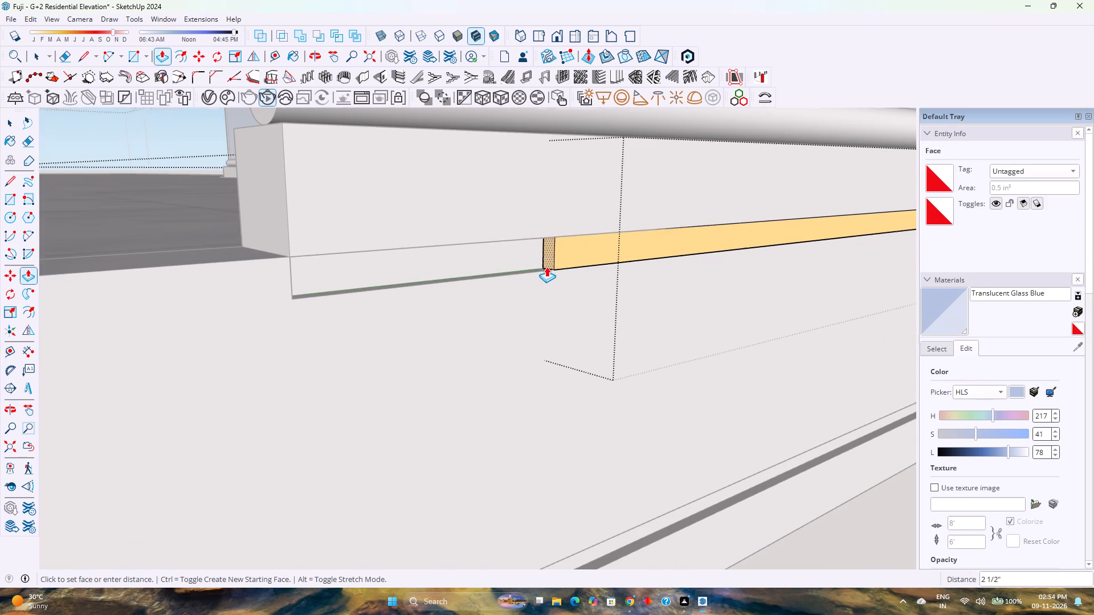
click(291, 298)
scroll(301, 297, down, 3)
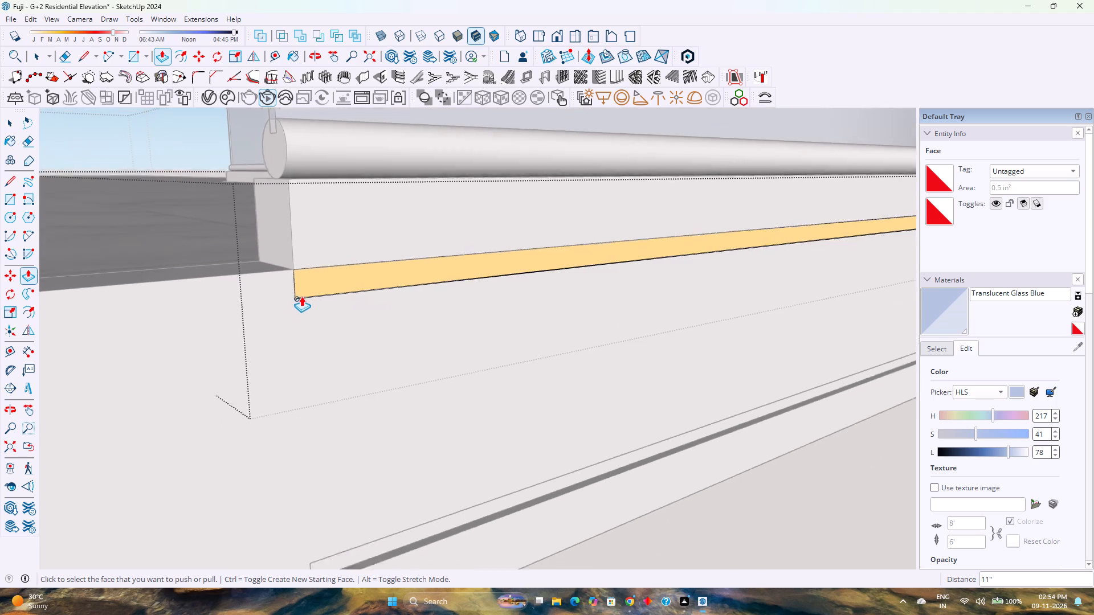
scroll(301, 296, down, 7)
key(space)
scroll(385, 300, down, 4)
key(Escape)
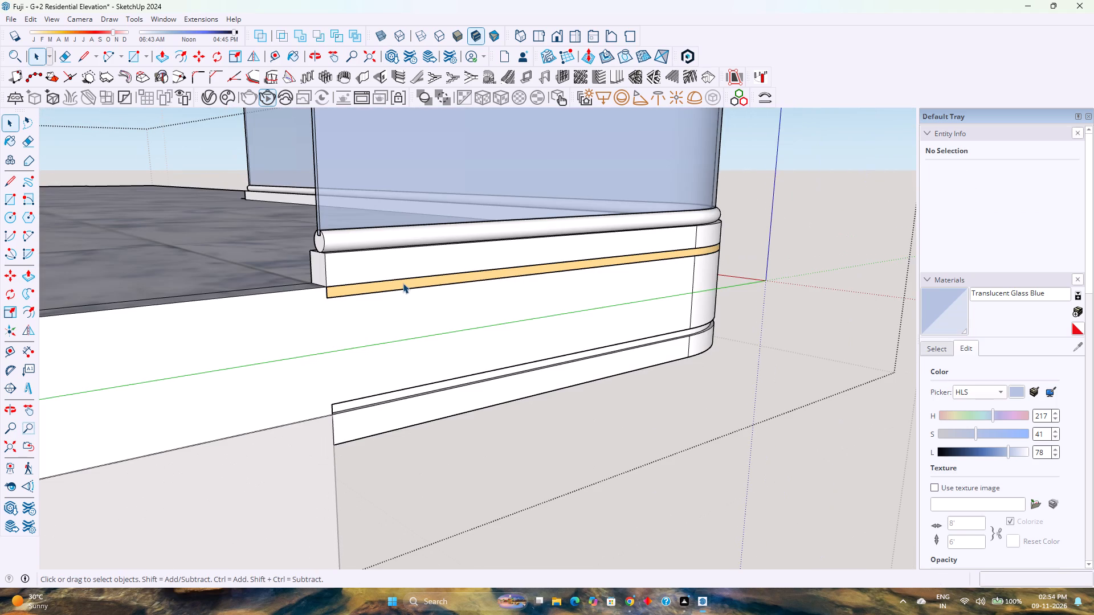
Copy the extended gold strip 11" down onto the lower trim line of the same slab, and close the slab's group.
click(403, 283)
scroll(403, 302, up, 1)
key(m)
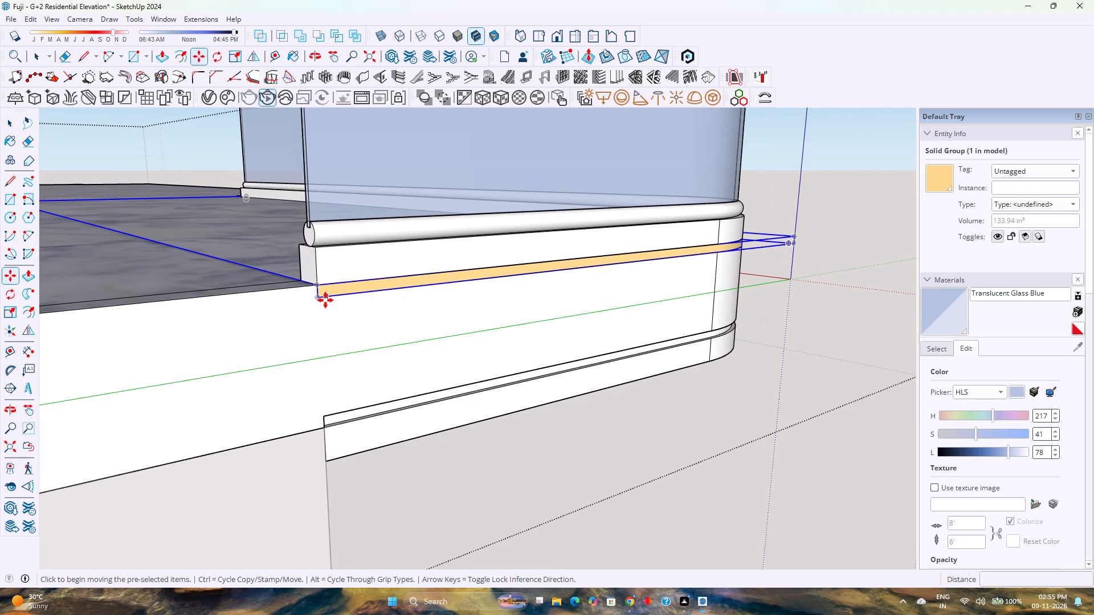
click(321, 300)
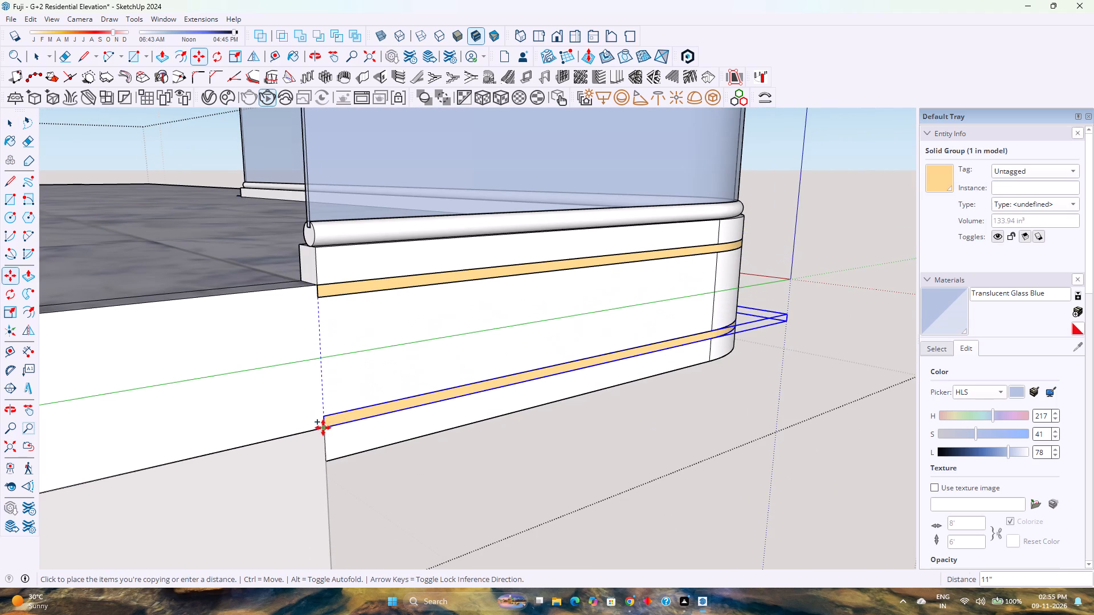
click(323, 428)
middle_drag(606, 412, 356, 418)
middle_drag(351, 418, 334, 418)
key(space)
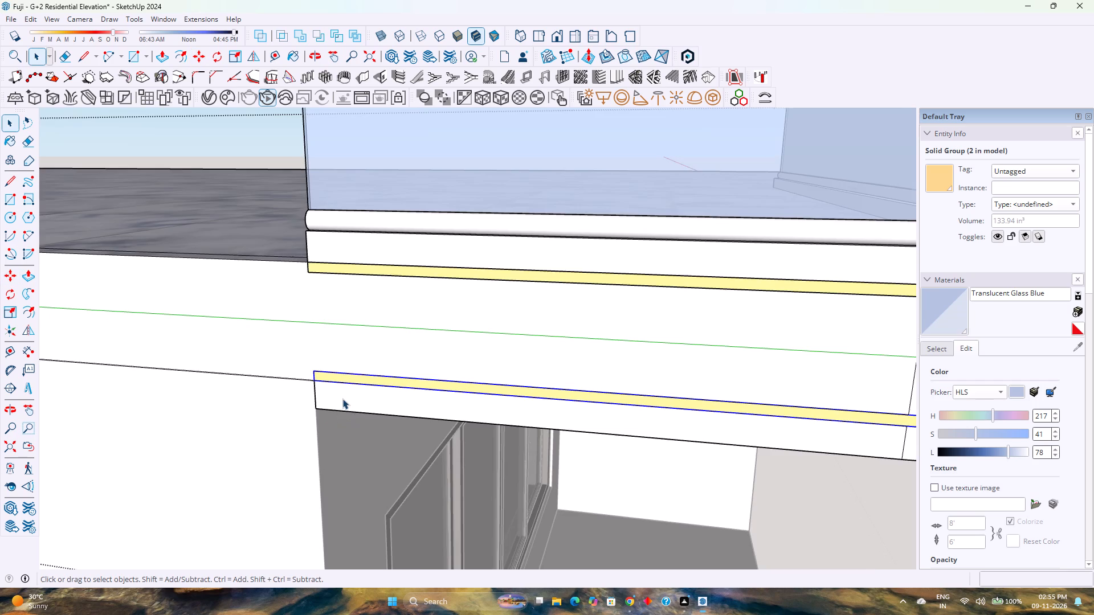
scroll(342, 399, down, 5)
key(Escape)
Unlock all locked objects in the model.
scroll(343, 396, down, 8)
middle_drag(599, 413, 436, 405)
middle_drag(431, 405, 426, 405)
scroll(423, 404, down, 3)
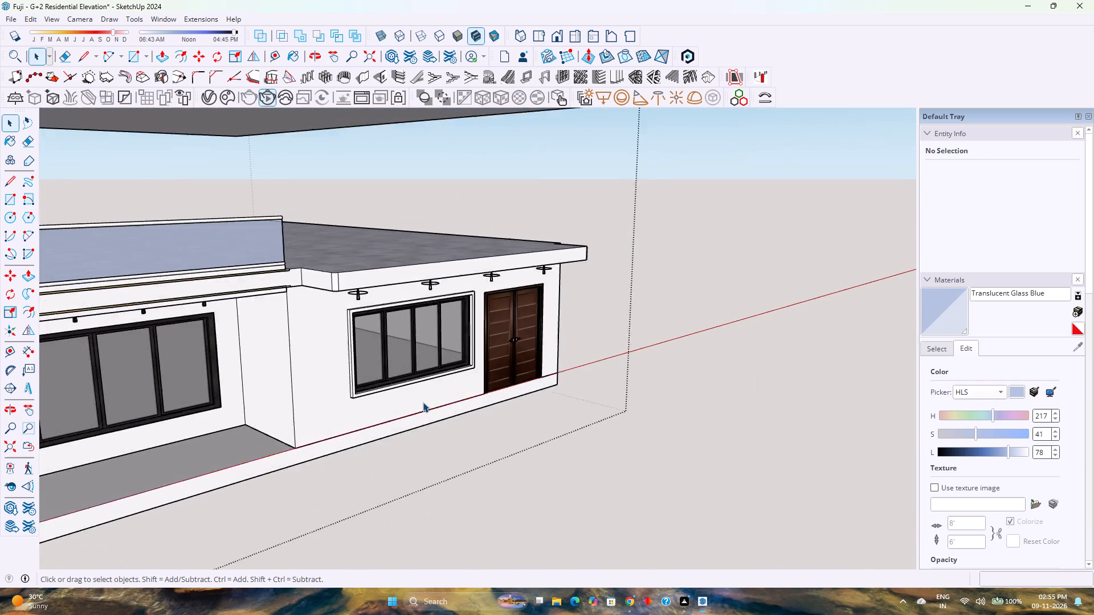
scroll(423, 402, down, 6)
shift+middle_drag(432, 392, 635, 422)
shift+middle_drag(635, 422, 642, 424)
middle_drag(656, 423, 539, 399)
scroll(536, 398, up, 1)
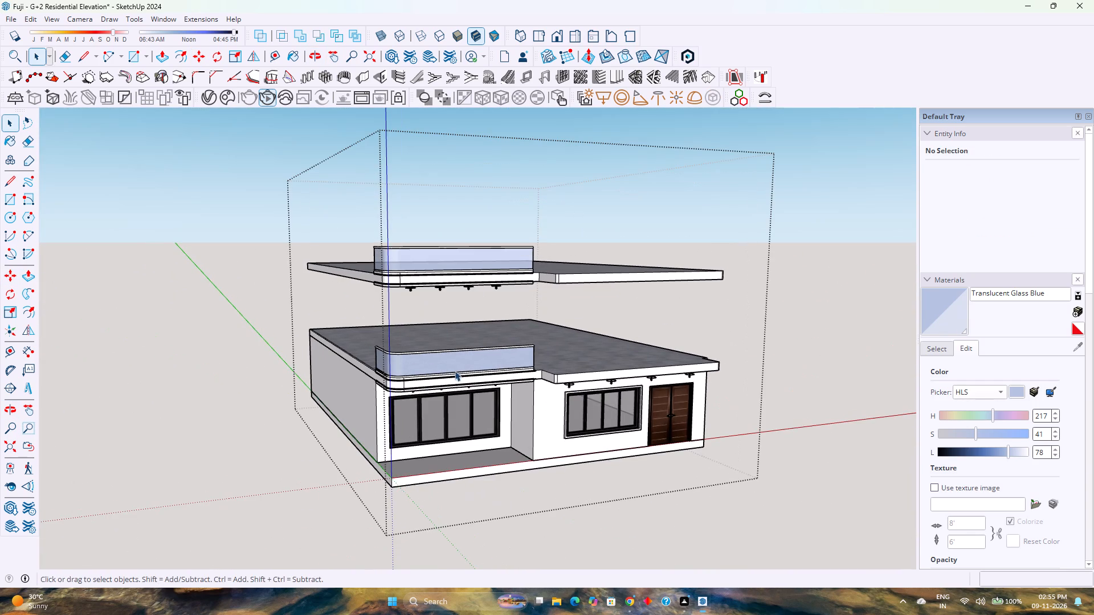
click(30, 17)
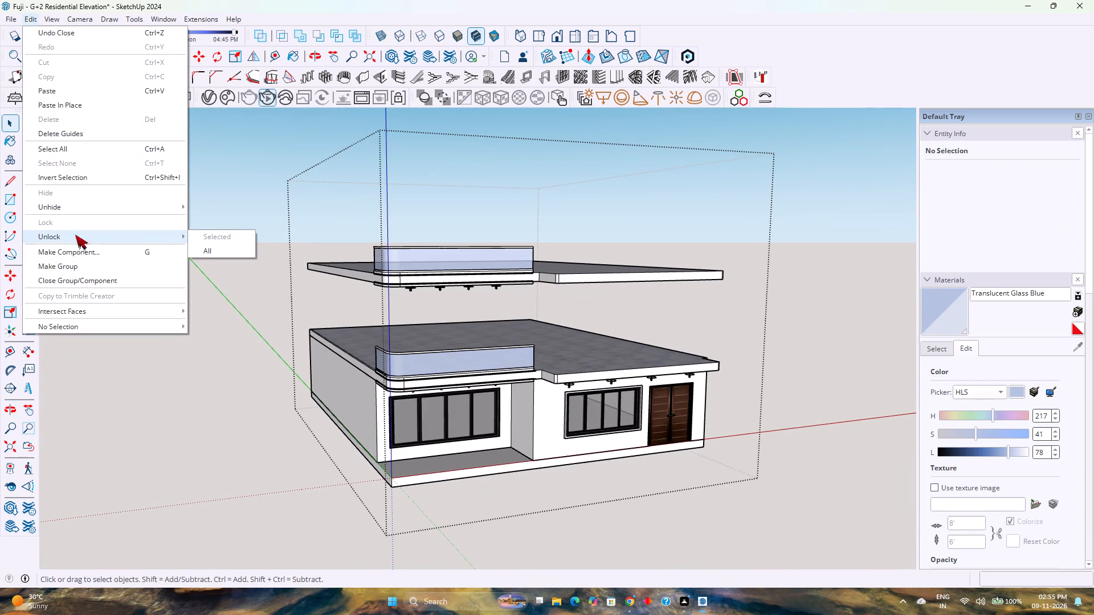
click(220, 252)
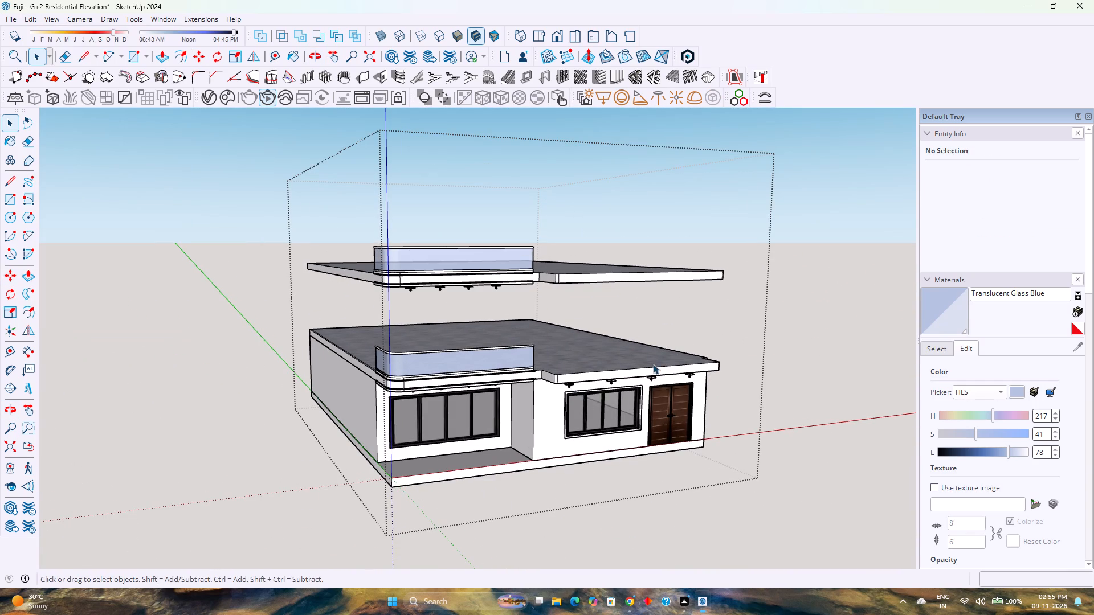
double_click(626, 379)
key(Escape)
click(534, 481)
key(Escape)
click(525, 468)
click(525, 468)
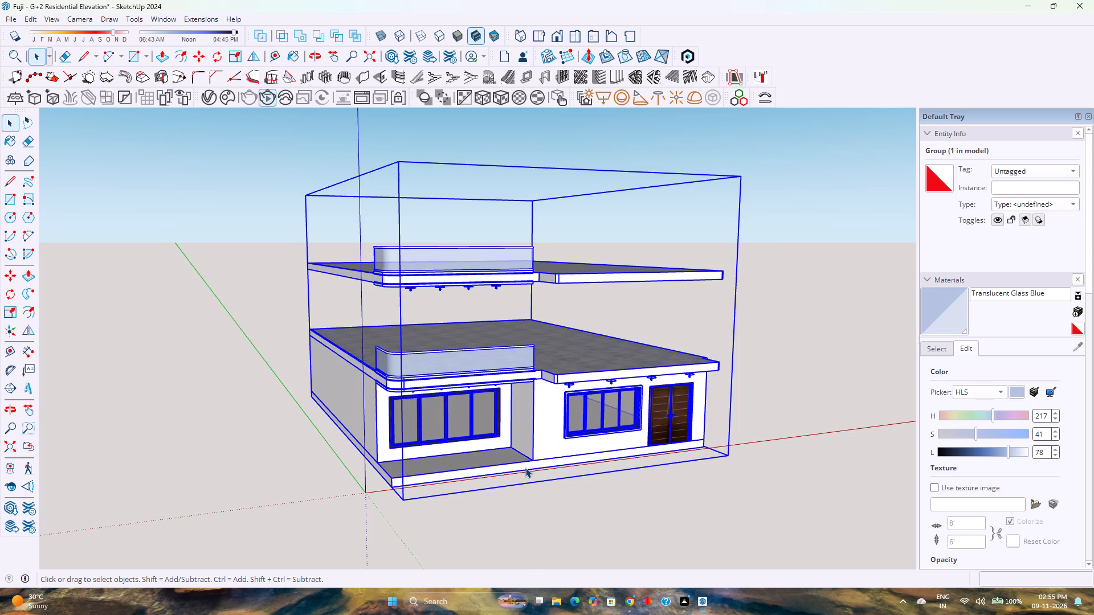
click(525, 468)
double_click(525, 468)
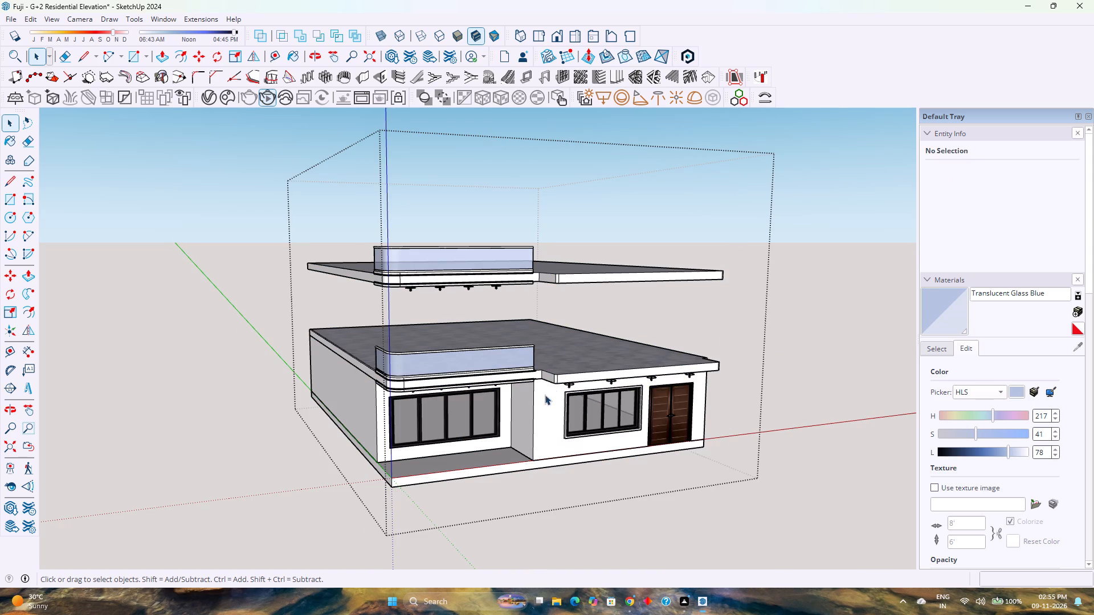
Unhide all hidden parts inside the building group and close the group.
click(564, 372)
click(577, 288)
click(575, 279)
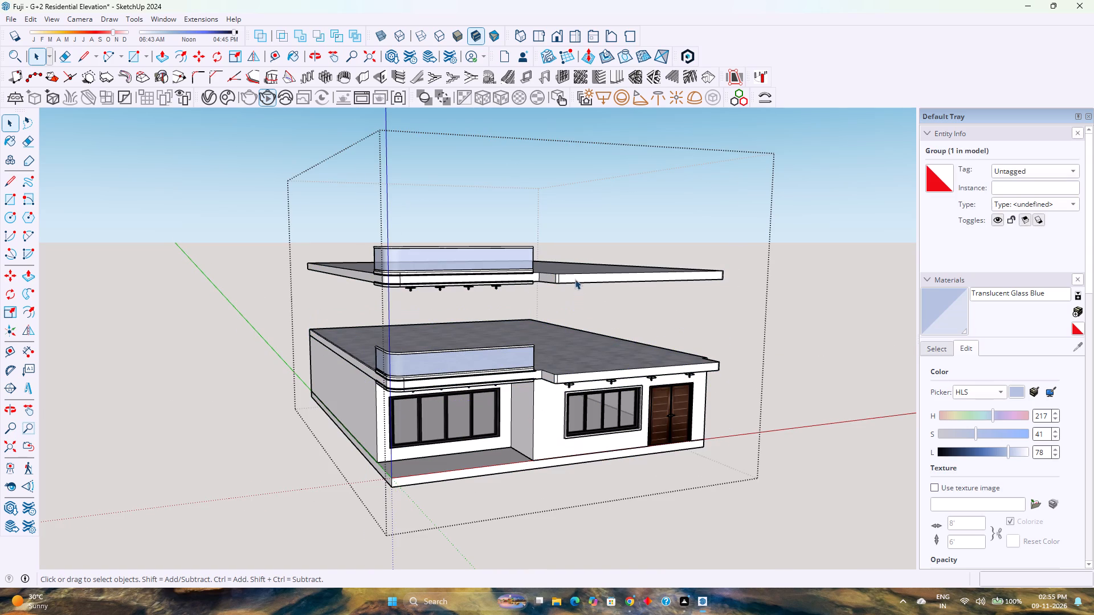
click(40, 22)
click(29, 18)
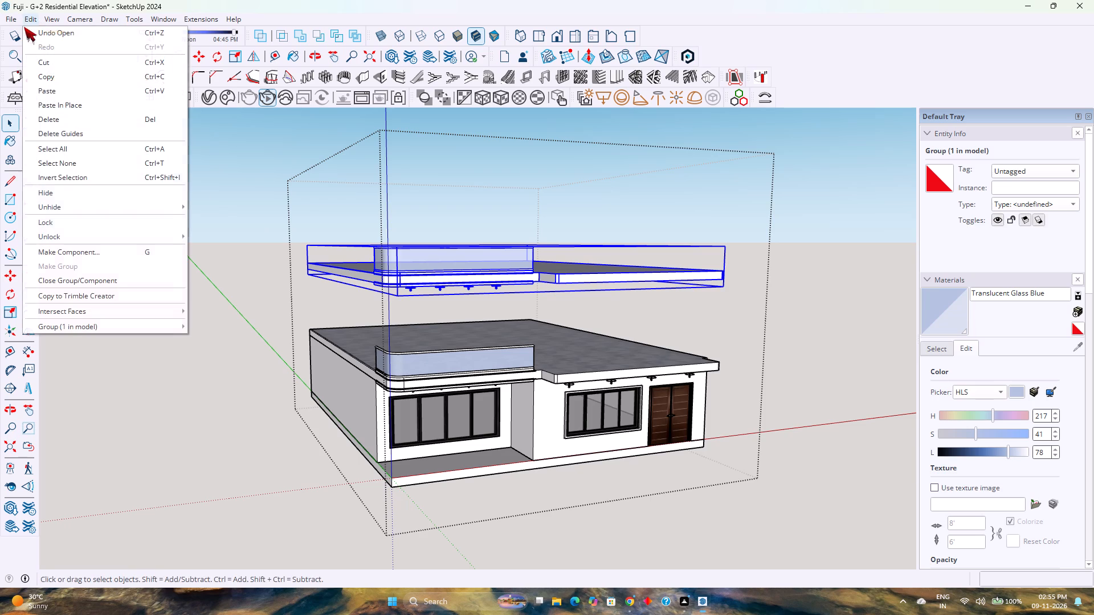
click(202, 228)
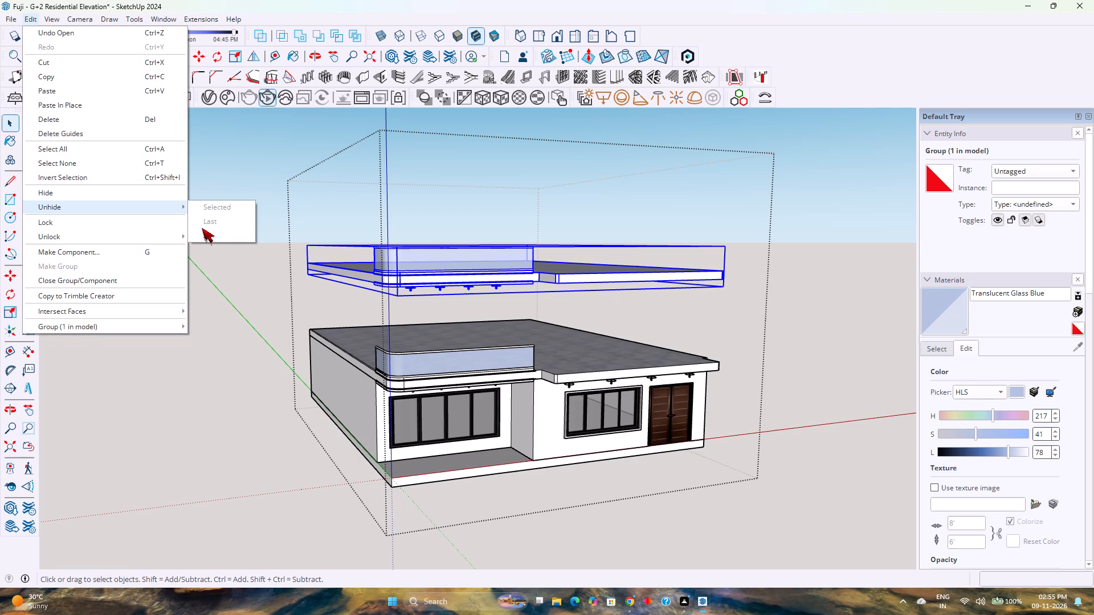
click(206, 232)
click(786, 370)
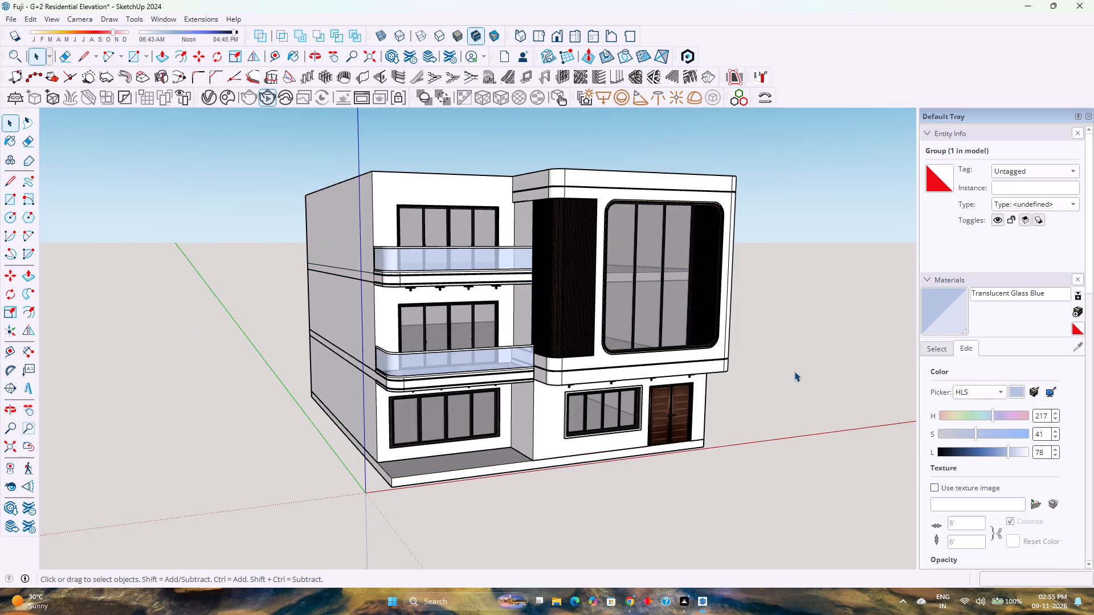
Save the model with the full front elevation in view.
scroll(798, 372, down, 2)
middle_drag(798, 372, 604, 356)
middle_click(604, 356)
key(ctrl+s)
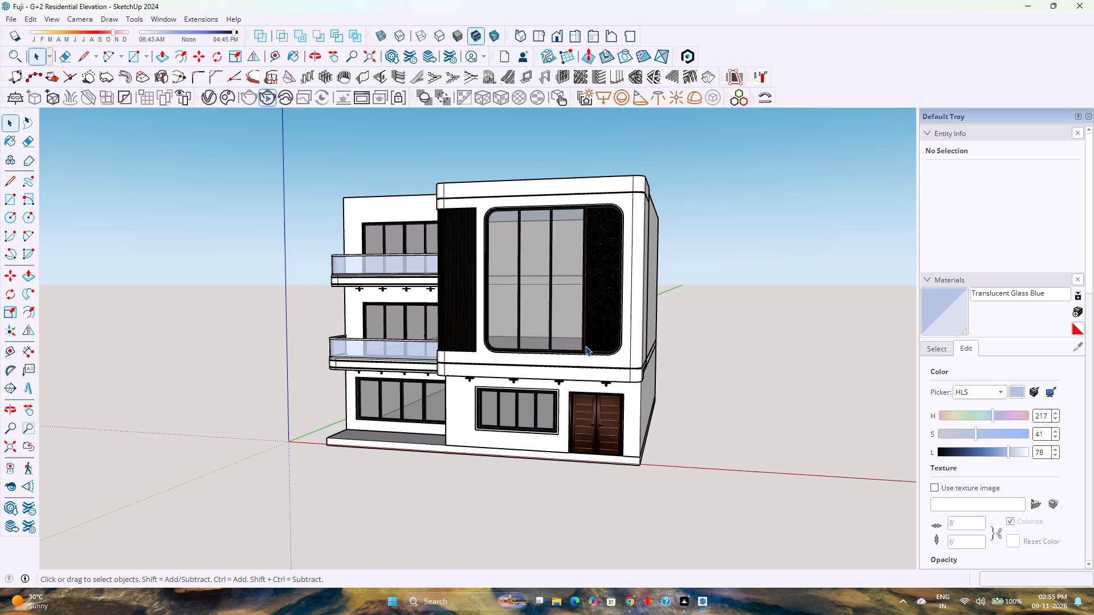
scroll(558, 374, down, 4)
scroll(558, 374, up, 4)
scroll(542, 358, down, 3)
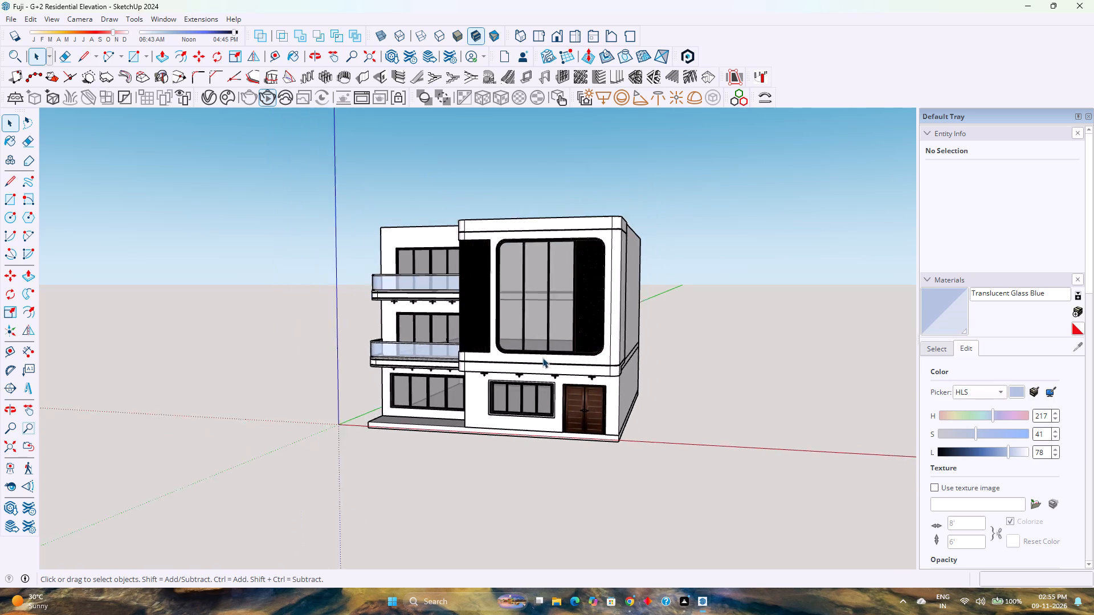
Examine the whole building from the front, the sides and above.
scroll(542, 358, down, 1)
scroll(542, 358, up, 3)
scroll(533, 378, down, 2)
middle_drag(527, 305, 757, 376)
middle_drag(773, 366, 778, 362)
middle_drag(786, 351, 786, 350)
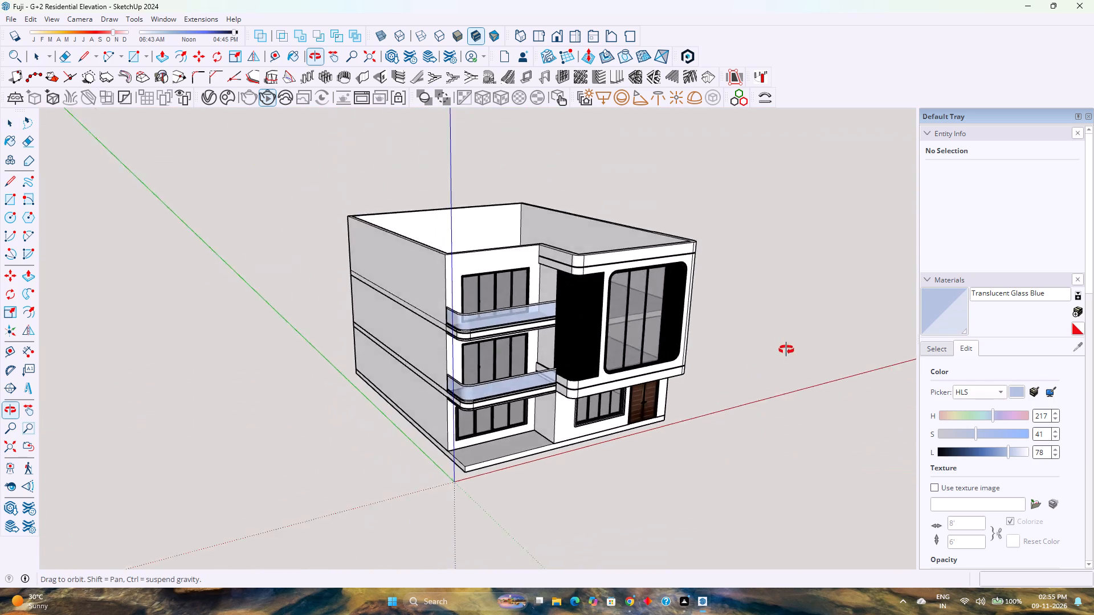
middle_drag(786, 350, 680, 345)
middle_click(680, 345)
scroll(583, 345, down, 4)
scroll(595, 238, up, 3)
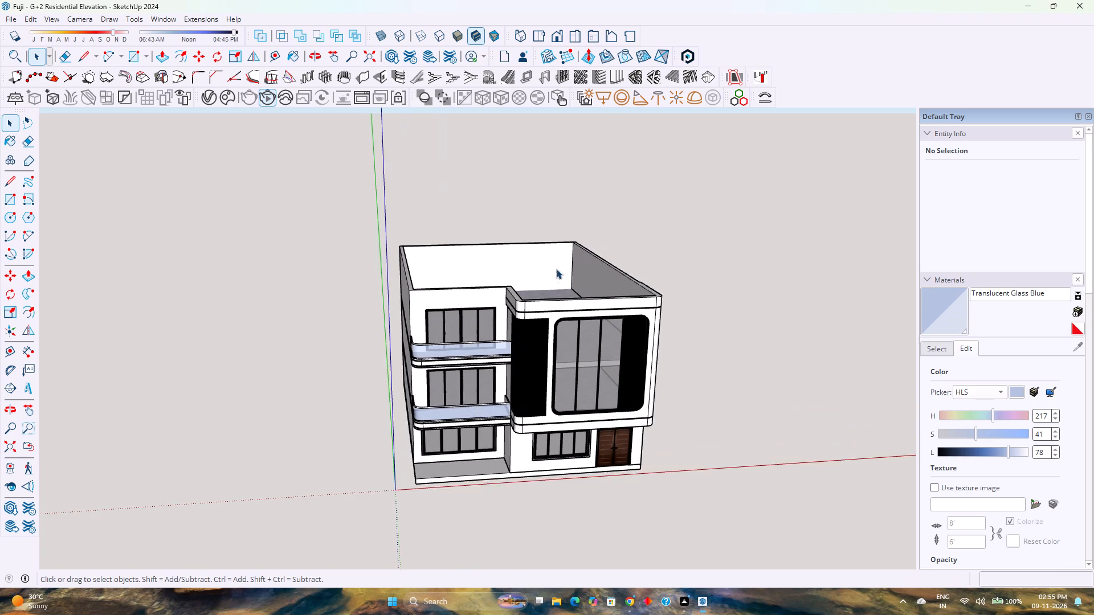
scroll(555, 284, up, 1)
middle_drag(555, 290, 693, 331)
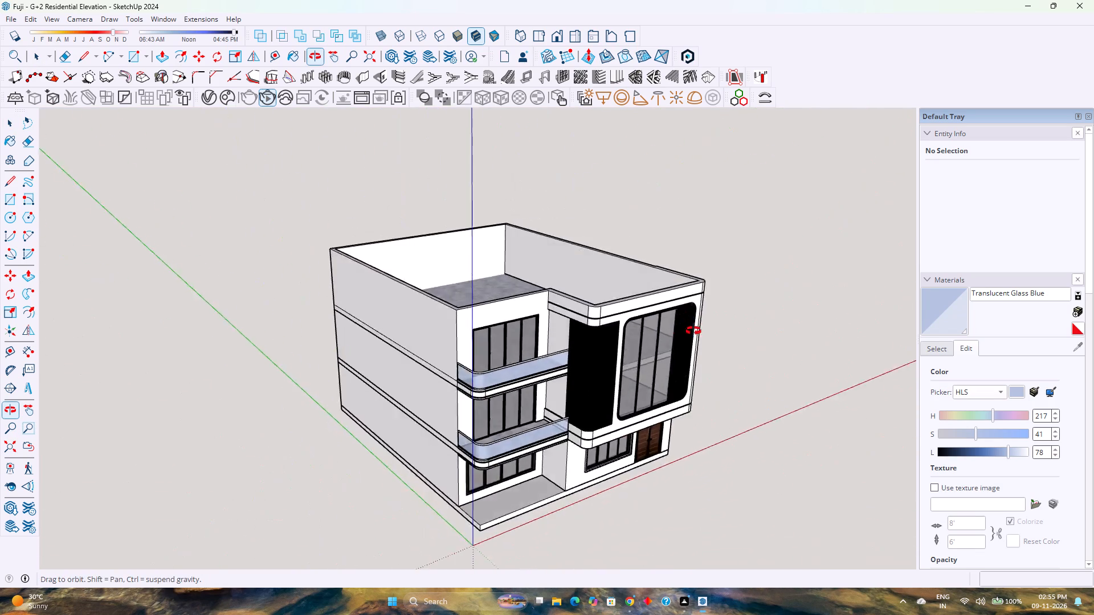
middle_drag(693, 331, 522, 330)
middle_click(522, 330)
middle_click(522, 330)
scroll(508, 336, down, 4)
scroll(508, 336, up, 4)
scroll(506, 338, down, 3)
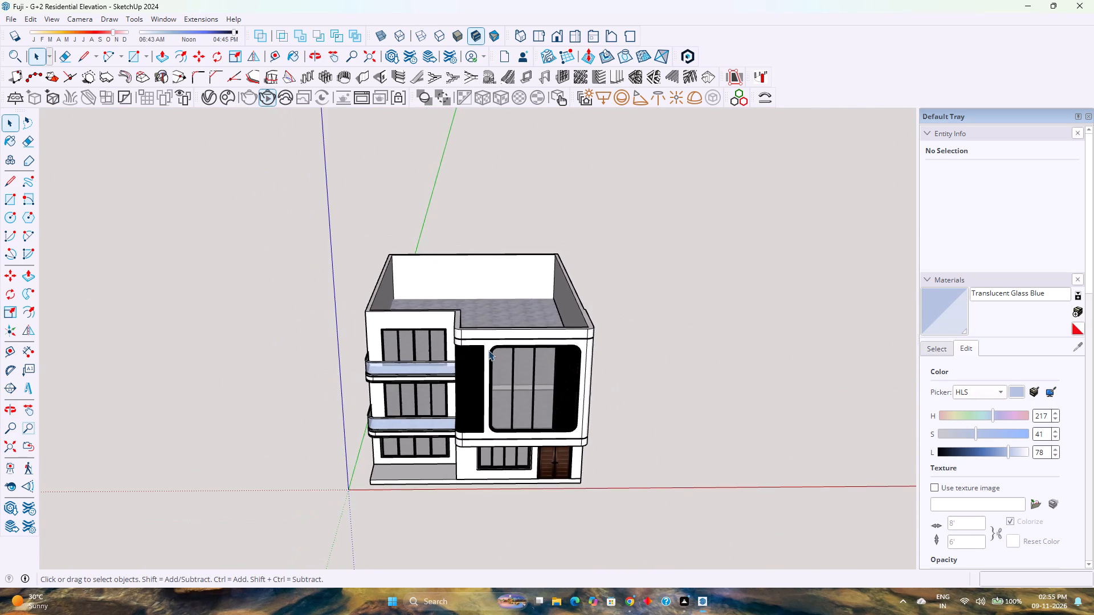
scroll(464, 357, up, 1)
middle_drag(463, 356, 649, 270)
middle_click(649, 270)
scroll(554, 397, up, 5)
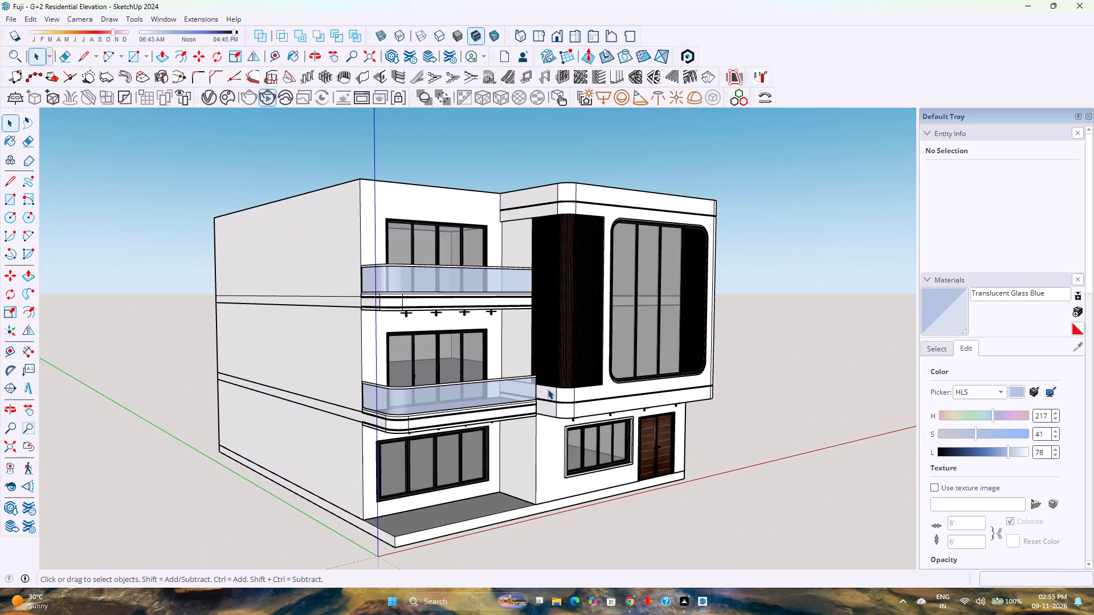
scroll(548, 389, down, 5)
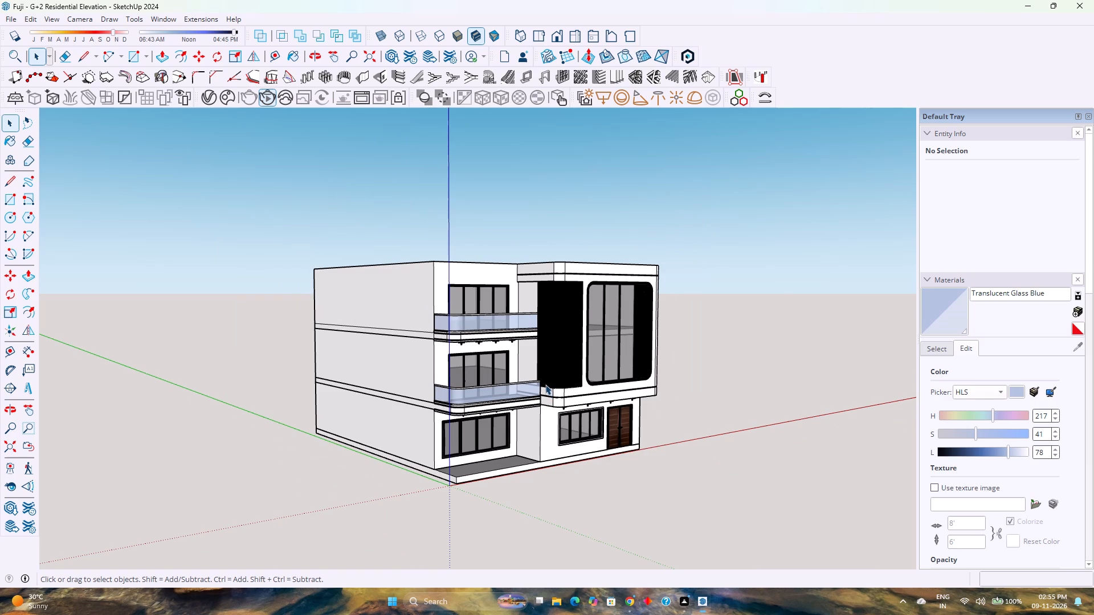
Examine the gold trim strips on the balcony slab's edge, the plain side wall and the roof terrace.
scroll(545, 384, up, 4)
scroll(545, 384, down, 4)
scroll(412, 331, up, 9)
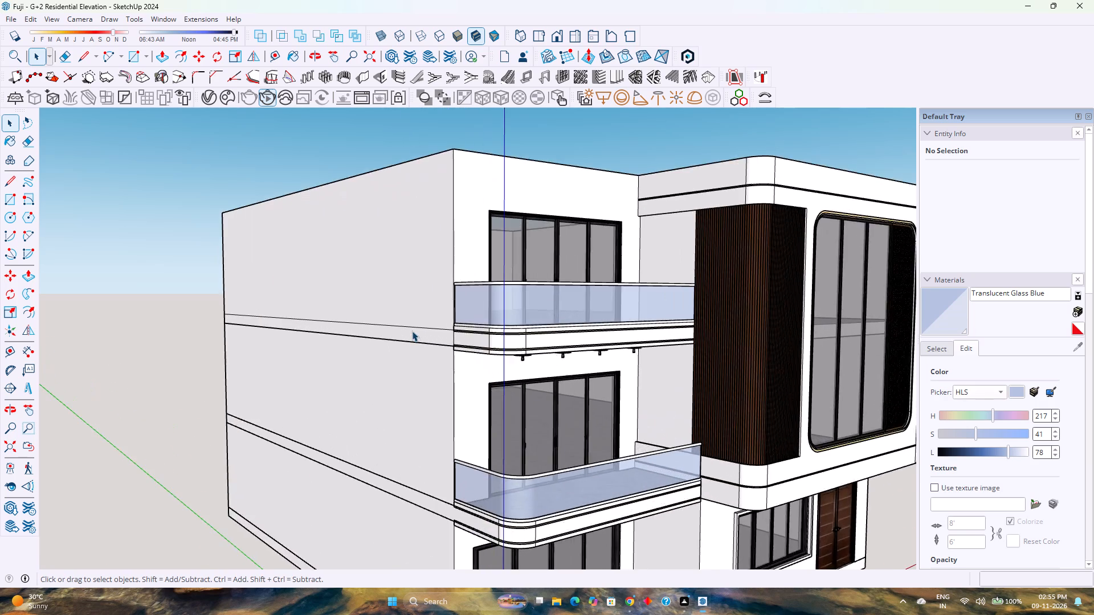
scroll(412, 331, up, 2)
middle_drag(415, 334, 473, 369)
scroll(637, 447, up, 6)
middle_drag(634, 447, 558, 426)
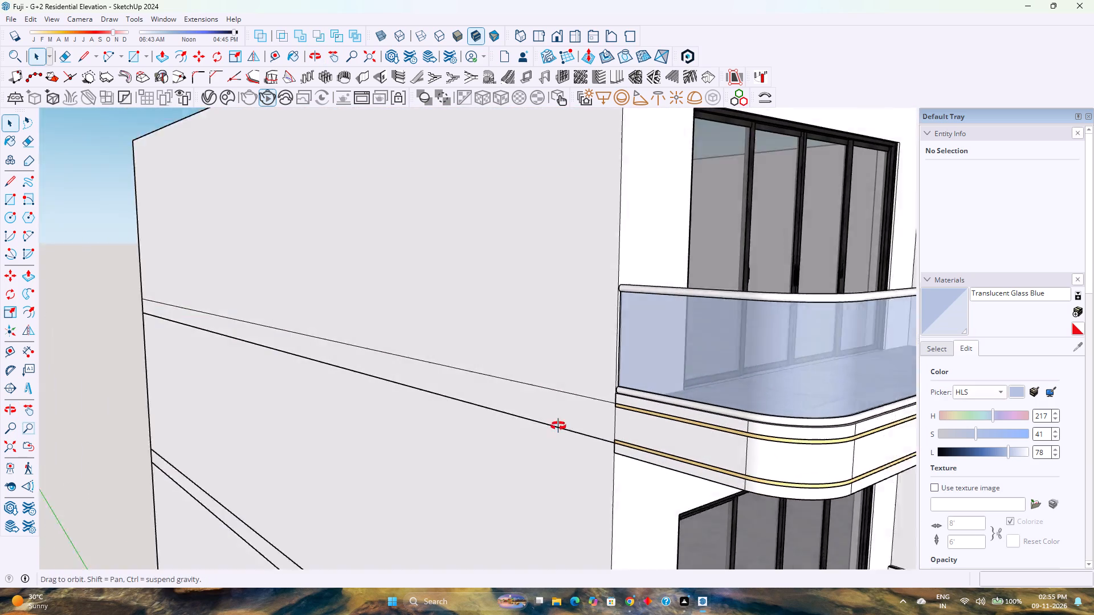
middle_drag(558, 426, 521, 419)
middle_click(521, 419)
scroll(742, 299, up, 1)
middle_drag(739, 301, 515, 349)
scroll(512, 349, down, 3)
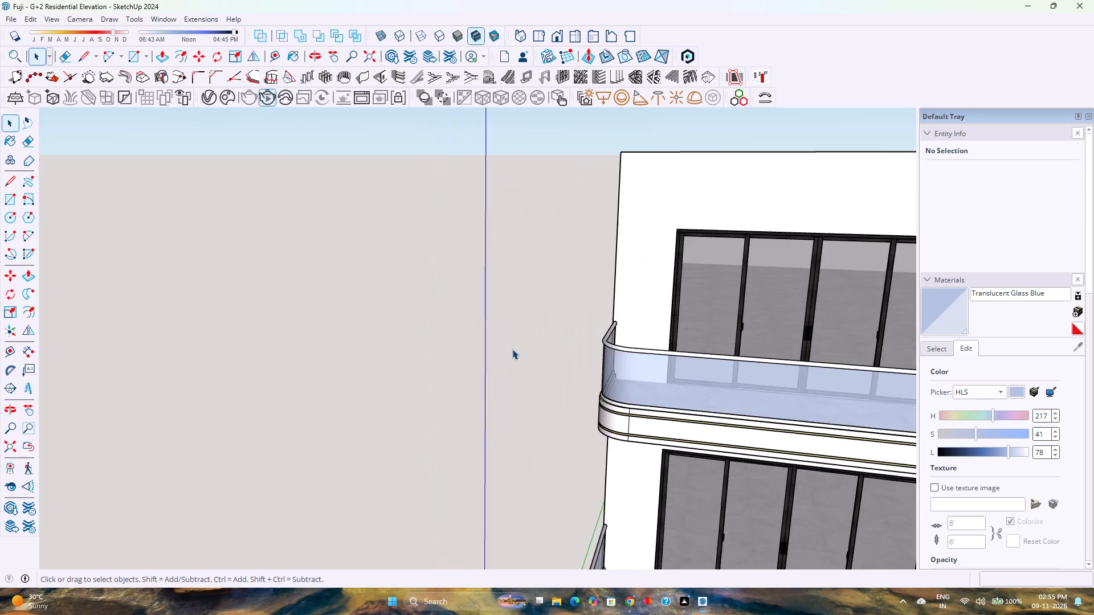
scroll(512, 349, down, 18)
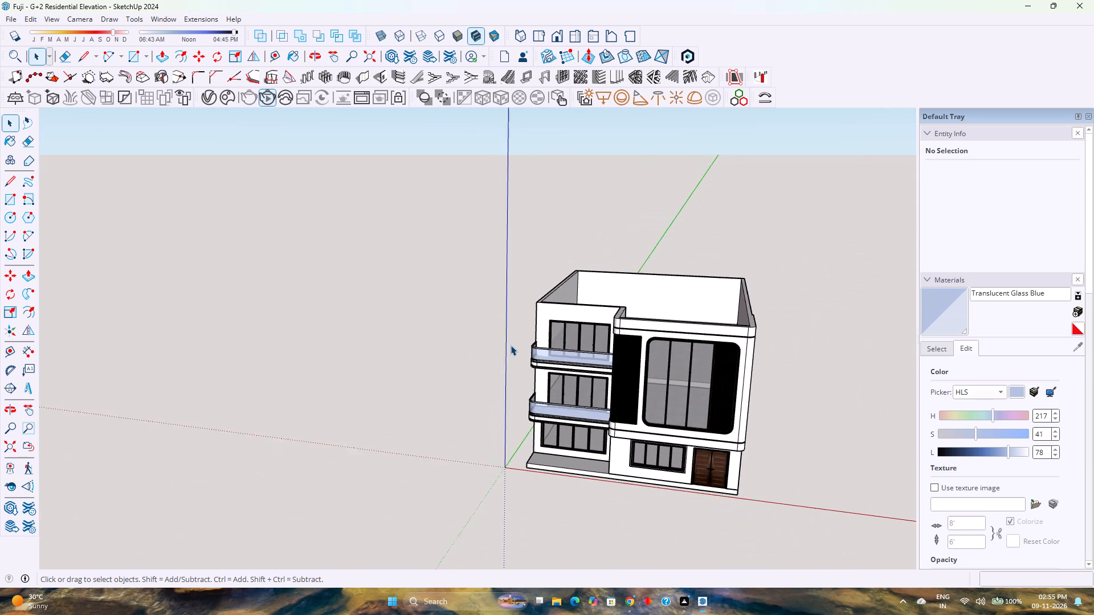
scroll(511, 345, down, 2)
middle_drag(645, 352, 754, 452)
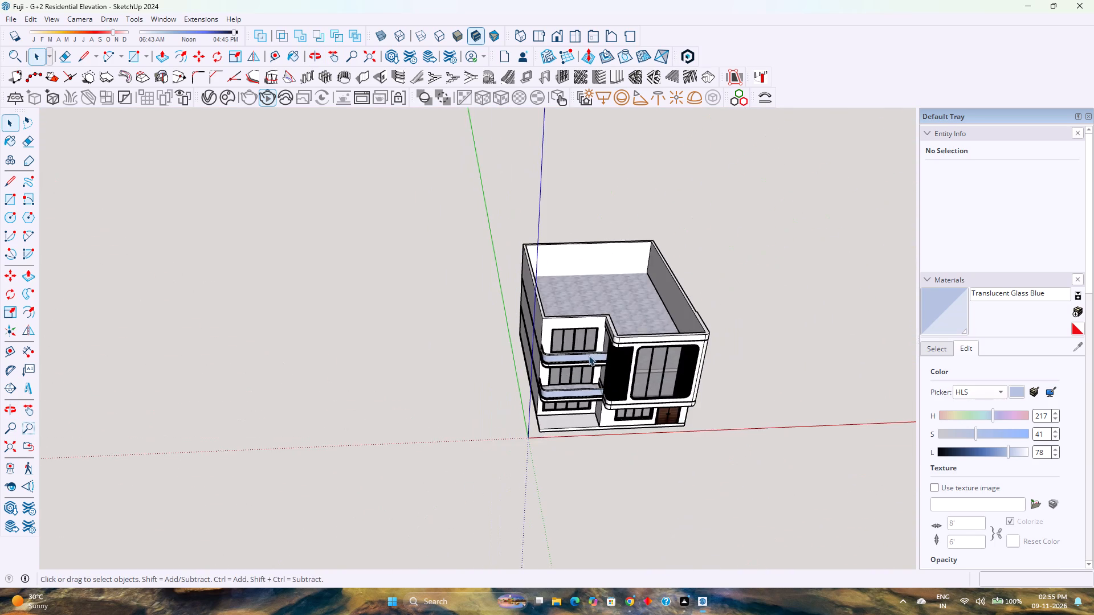
scroll(589, 355, up, 12)
middle_drag(589, 354, 858, 404)
middle_click(858, 404)
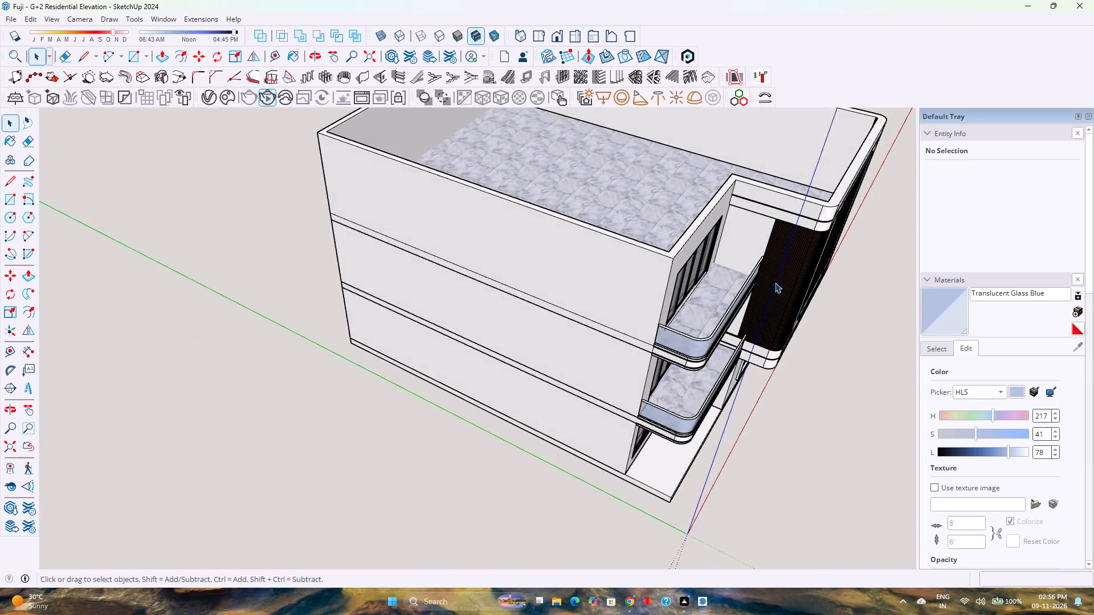
Paint the upper balcony's railing group with the in-model T METAL material and close the balcony group.
scroll(771, 278, up, 12)
middle_drag(747, 289, 622, 393)
middle_drag(621, 392, 619, 376)
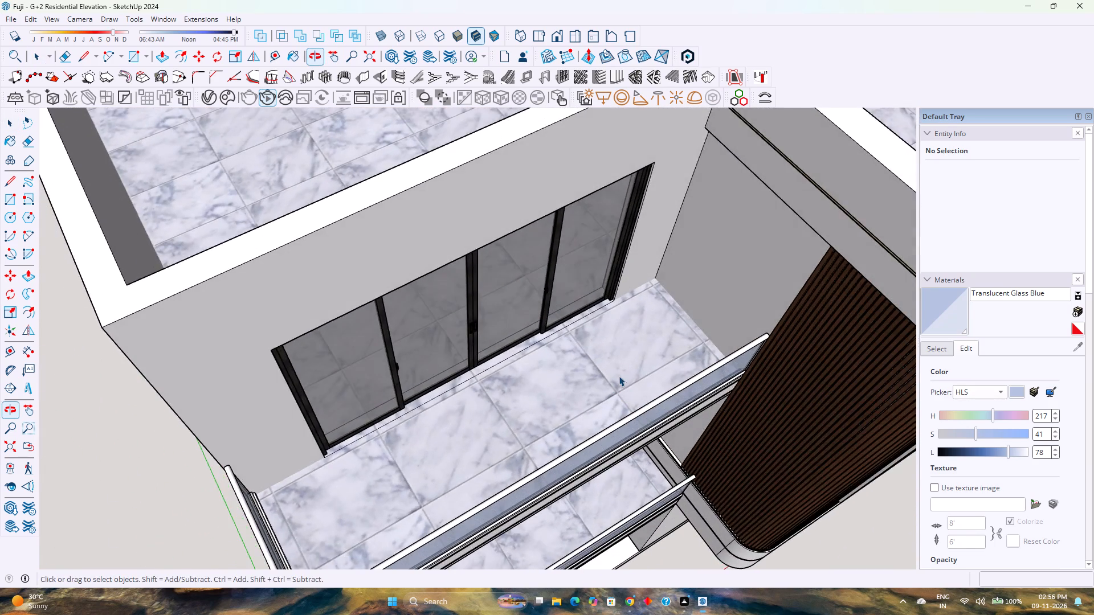
scroll(619, 376, down, 6)
middle_drag(654, 424, 583, 352)
scroll(538, 299, up, 6)
double_click(530, 245)
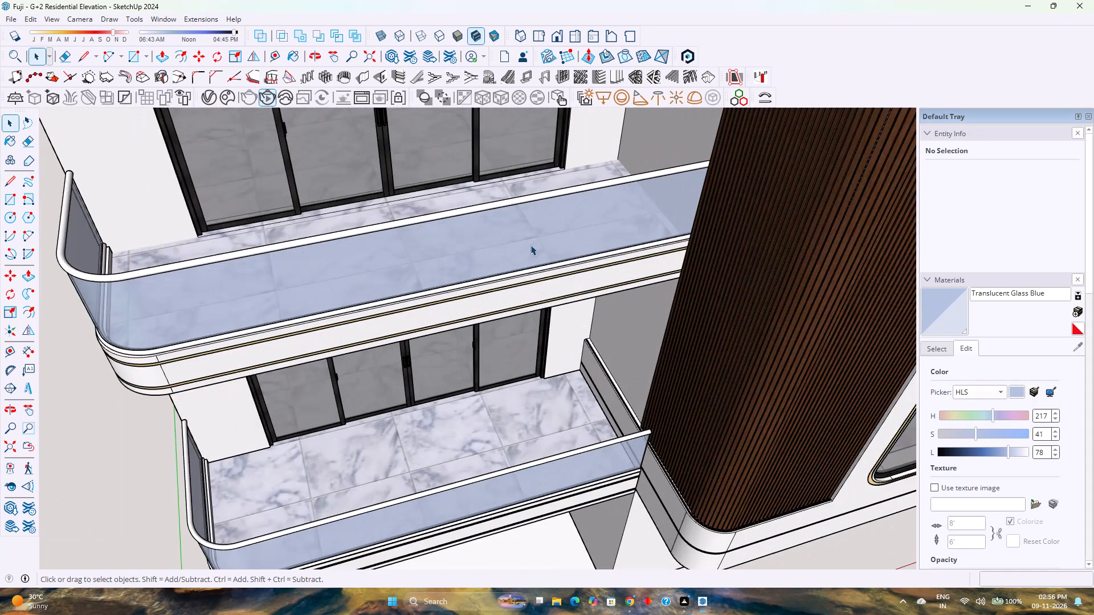
click(524, 259)
click(524, 259)
click(524, 259)
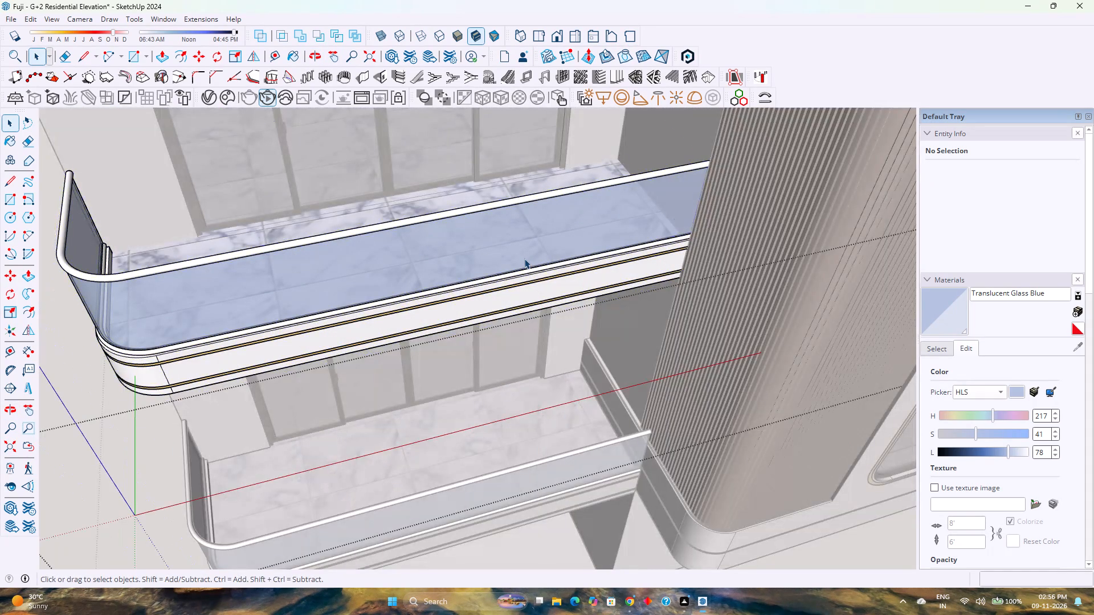
click(934, 353)
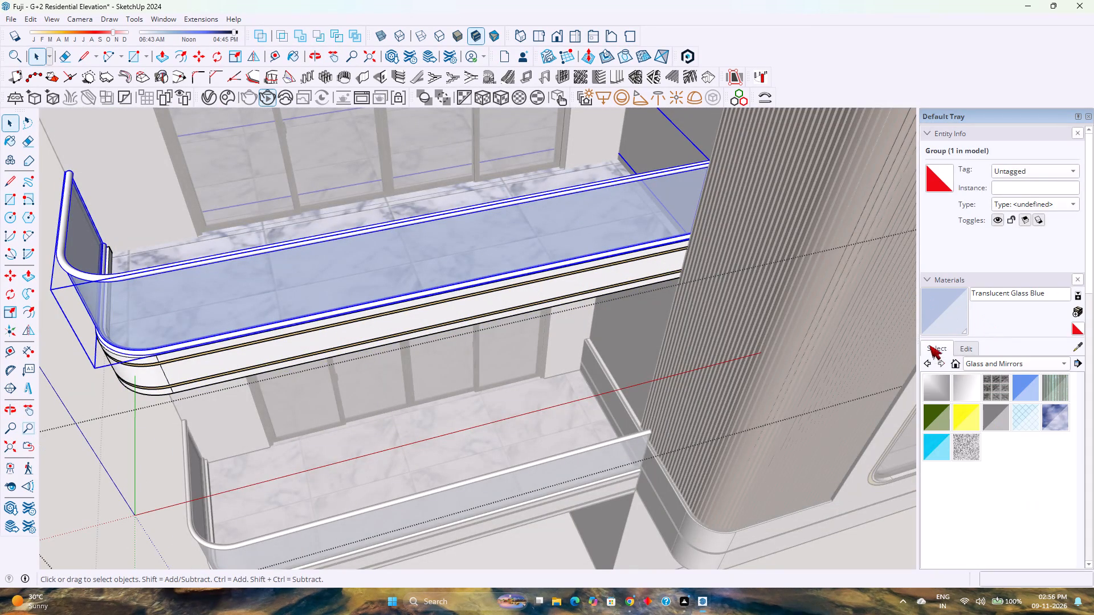
click(986, 366)
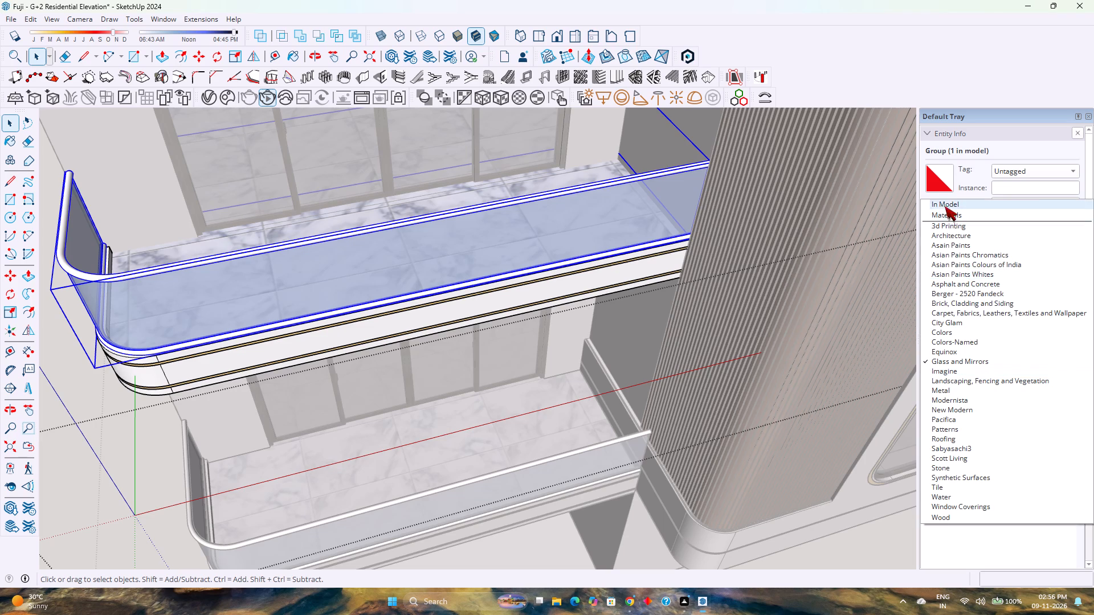
click(945, 206)
click(1068, 418)
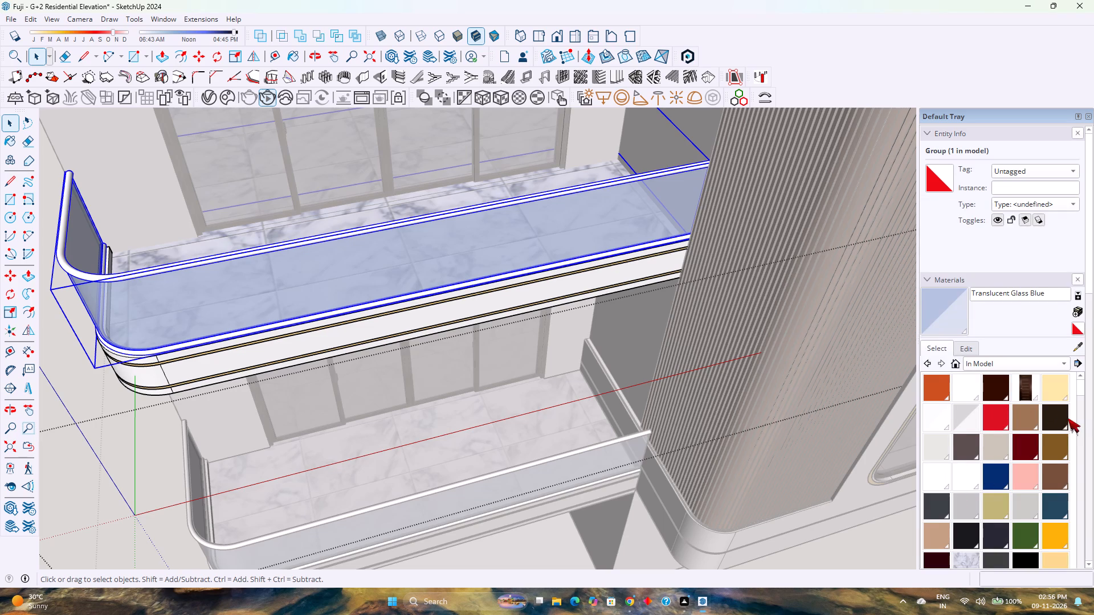
click(1001, 317)
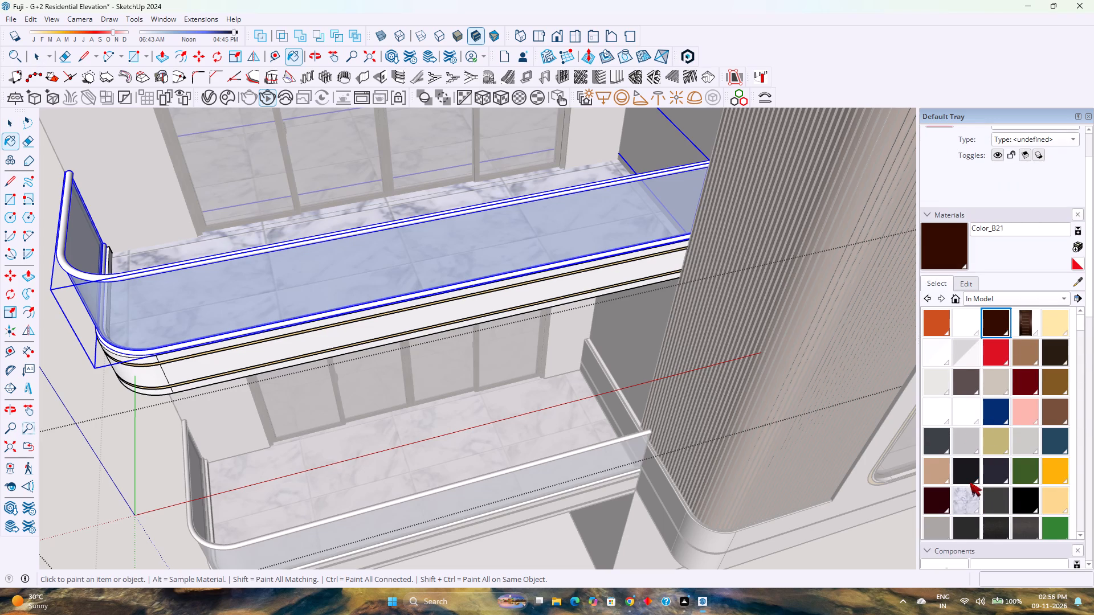
click(966, 481)
scroll(969, 473, down, 2)
click(933, 469)
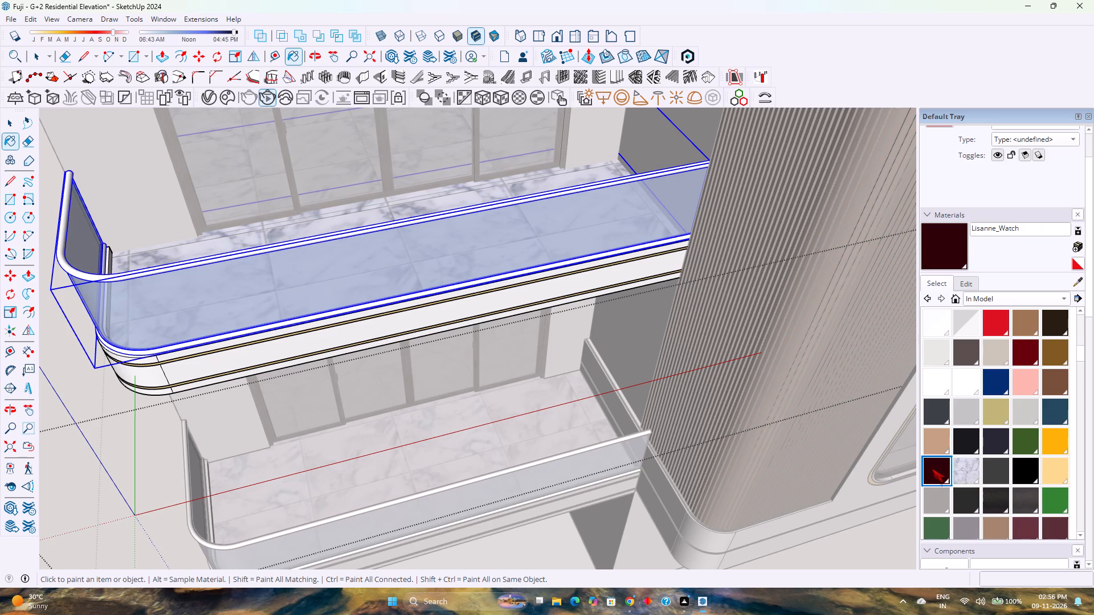
click(1023, 472)
click(970, 490)
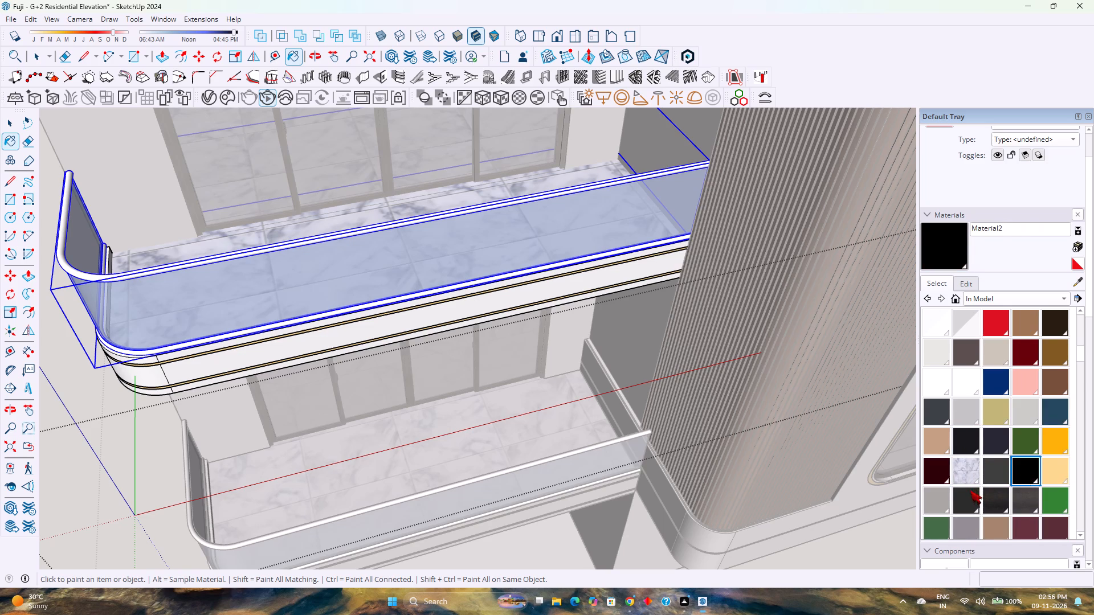
click(988, 499)
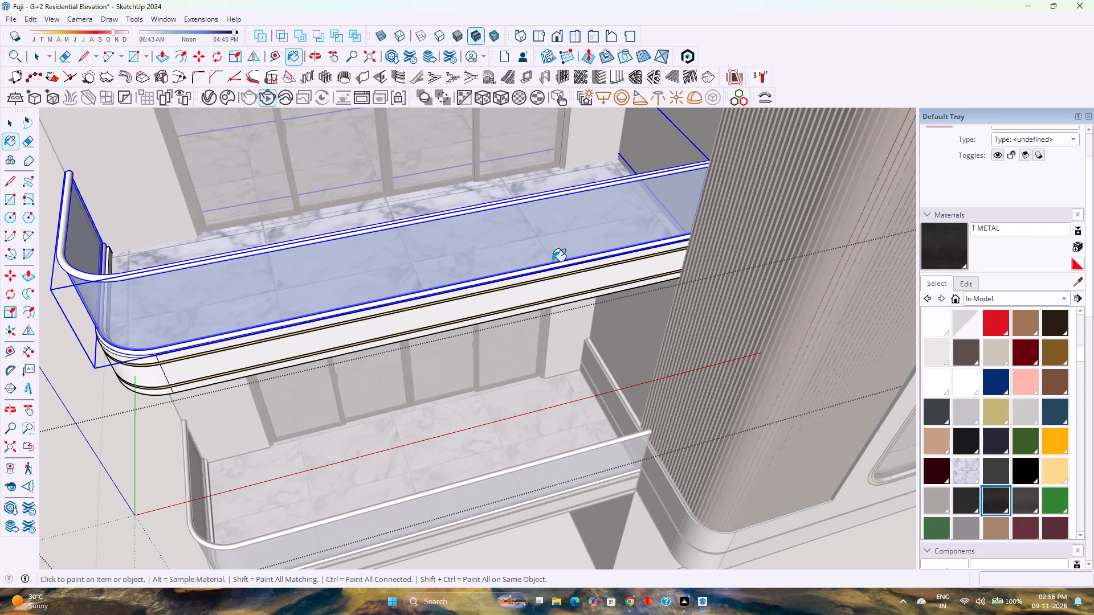
click(554, 195)
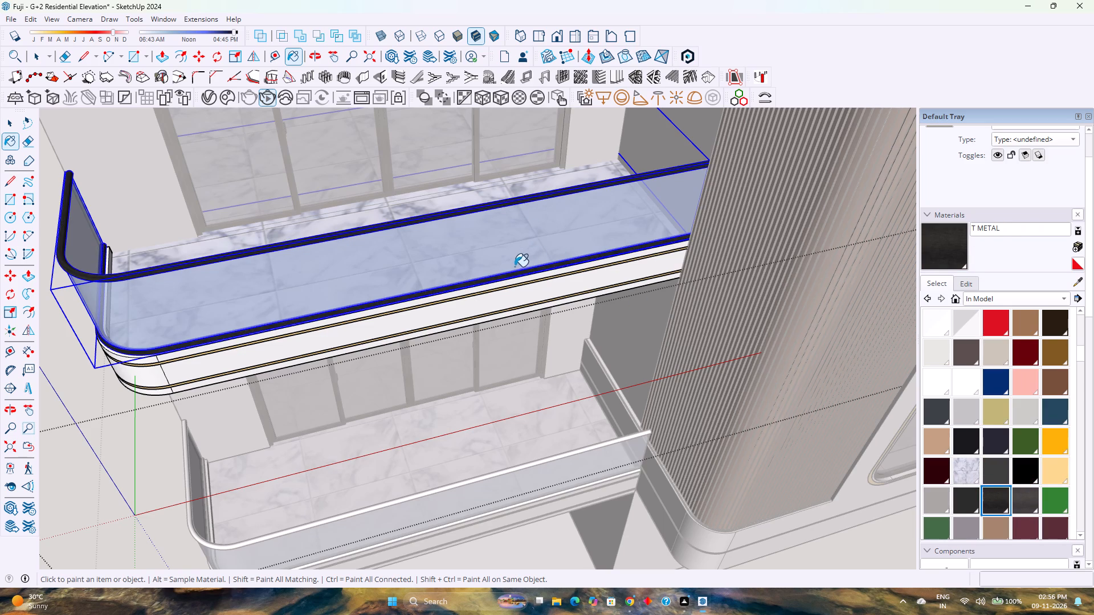
key(space)
key(Escape)
Paint the top rail of the lower balcony's glass railing with T METAL, keeping the marble floor unpainted.
click(479, 475)
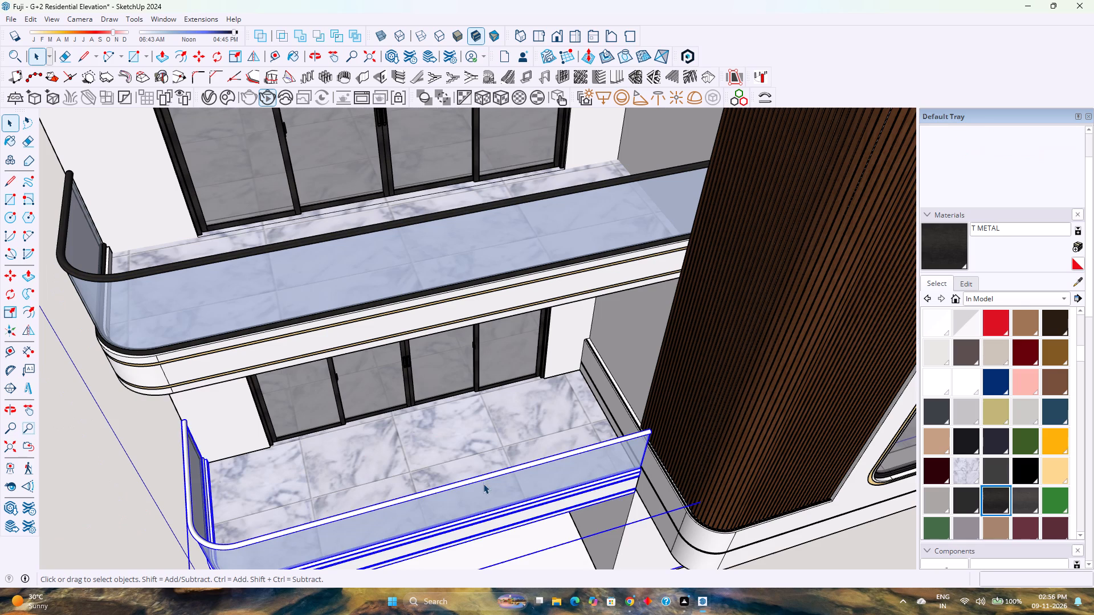
click(489, 486)
click(489, 486)
click(491, 485)
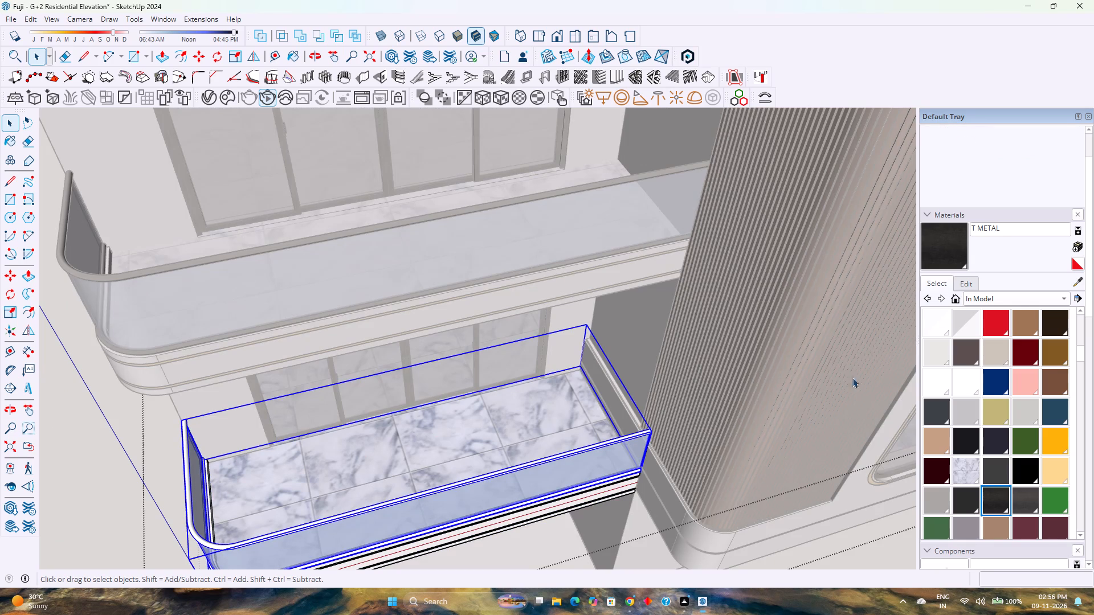
click(962, 258)
click(585, 446)
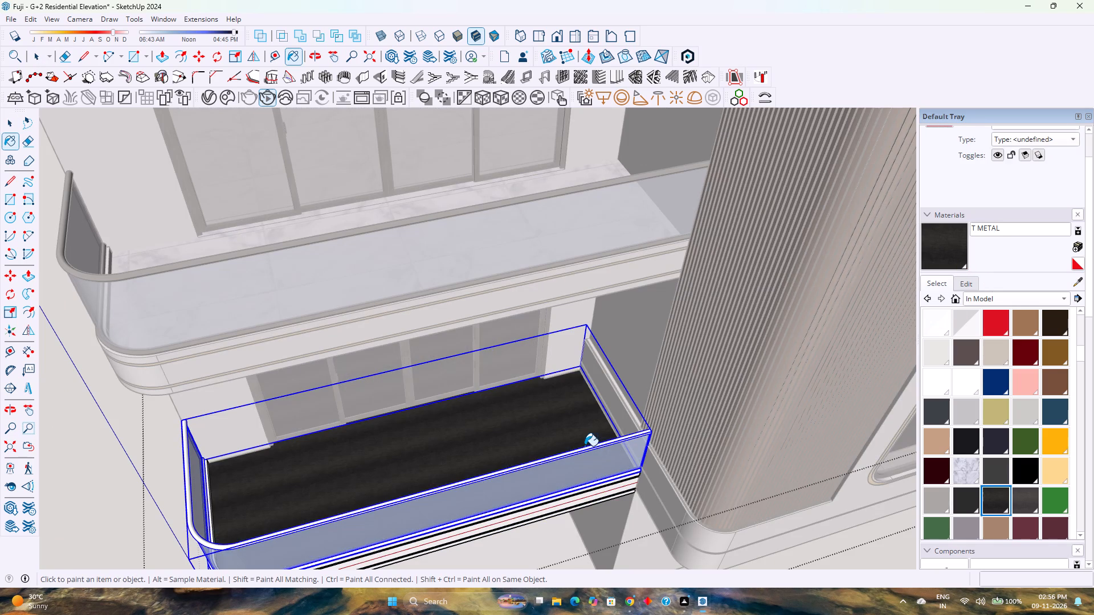
key(ctrl+z)
click(577, 457)
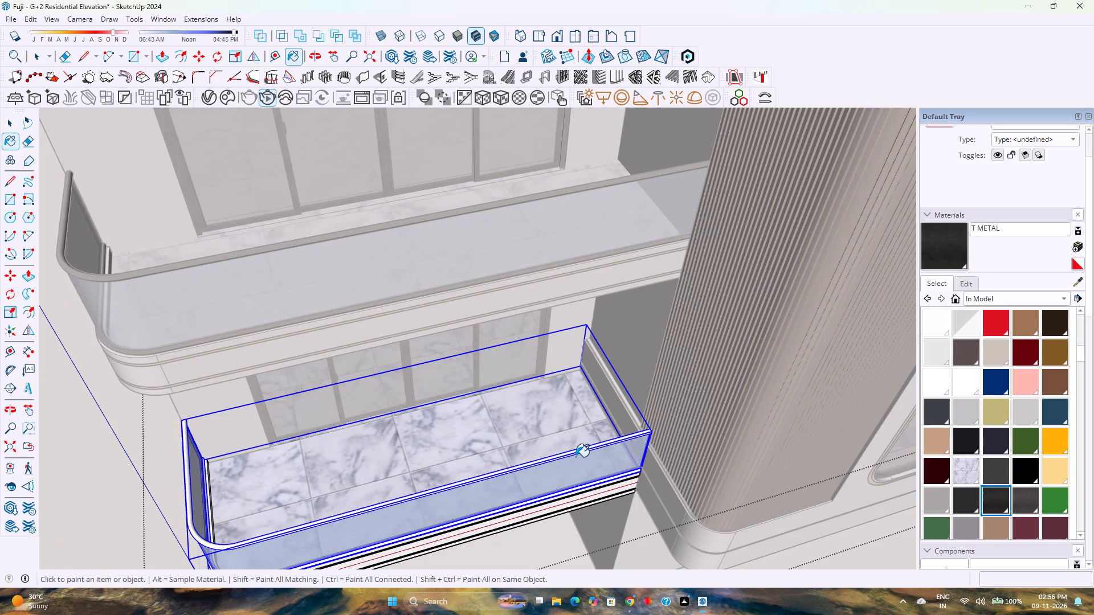
key(space)
scroll(574, 457, down, 3)
key(Escape)
Save the model with the whole front elevation in view.
scroll(574, 447, down, 7)
middle_drag(570, 465, 492, 351)
scroll(552, 453, up, 1)
scroll(497, 335, down, 4)
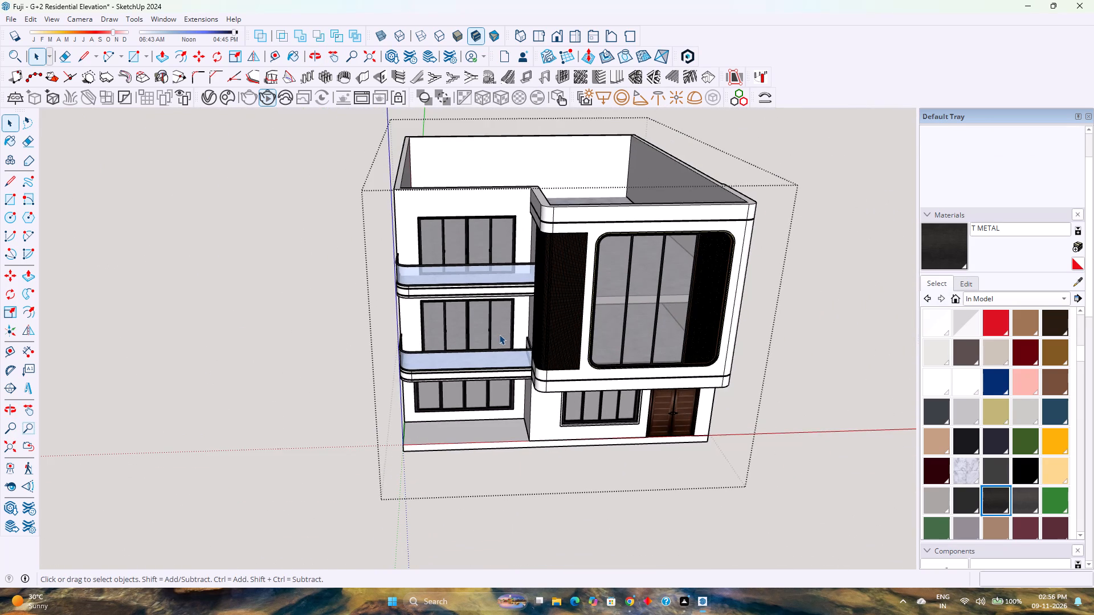
key(ctrl+s)
Open the upper-floor wall group, examine its side wall, balcony-side front wall and roof parapet, and close the group.
scroll(508, 327, down, 2)
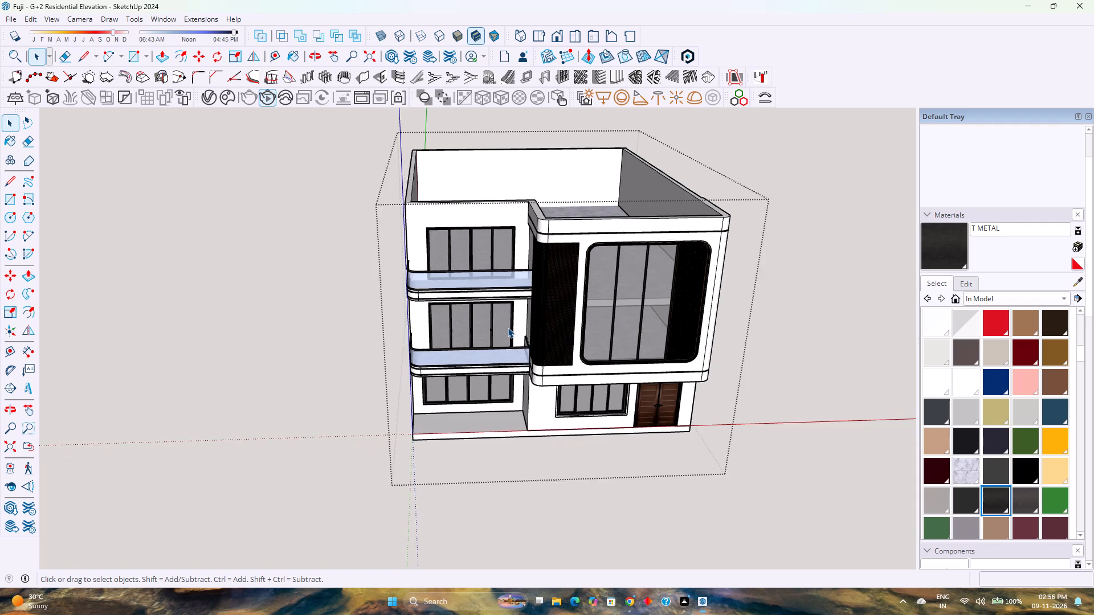
scroll(508, 327, down, 2)
scroll(483, 215, down, 1)
scroll(496, 221, up, 7)
middle_drag(444, 269, 628, 200)
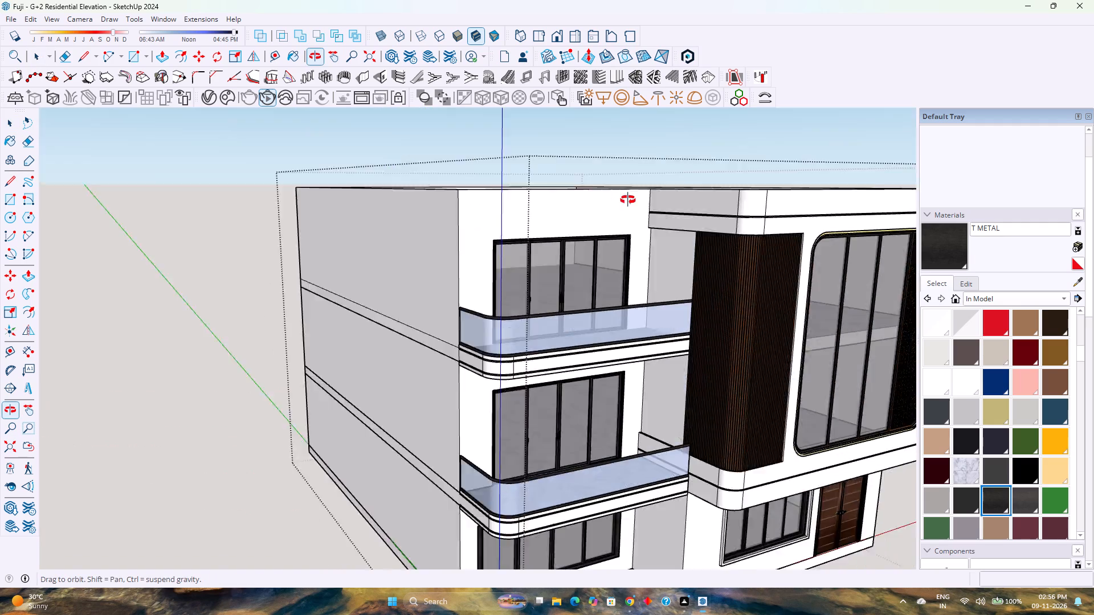
middle_drag(628, 200, 632, 200)
scroll(613, 214, up, 6)
double_click(617, 214)
scroll(615, 215, up, 3)
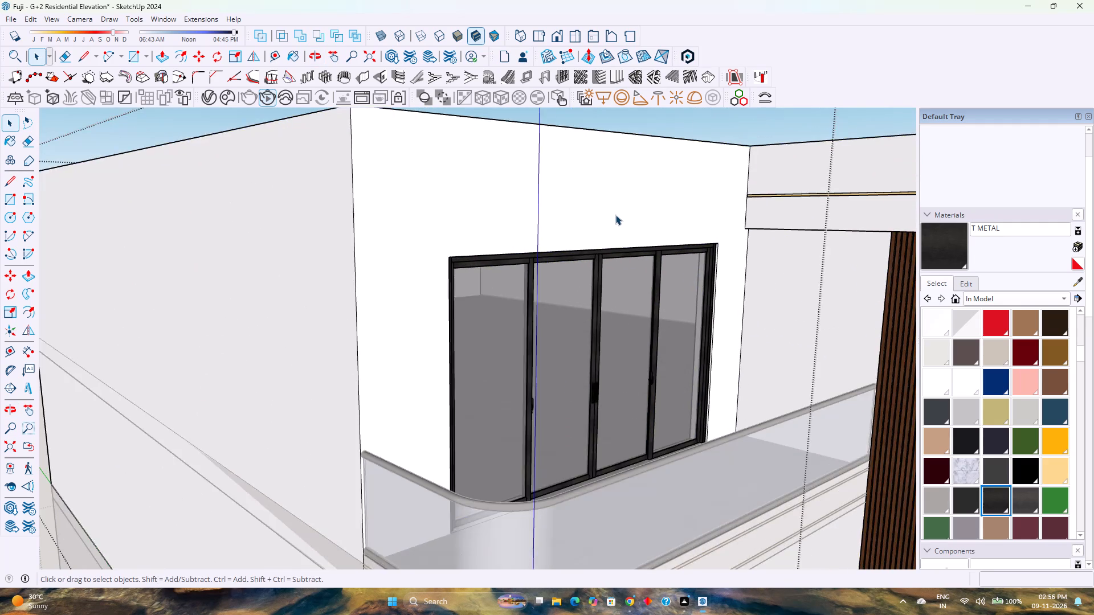
scroll(615, 215, down, 1)
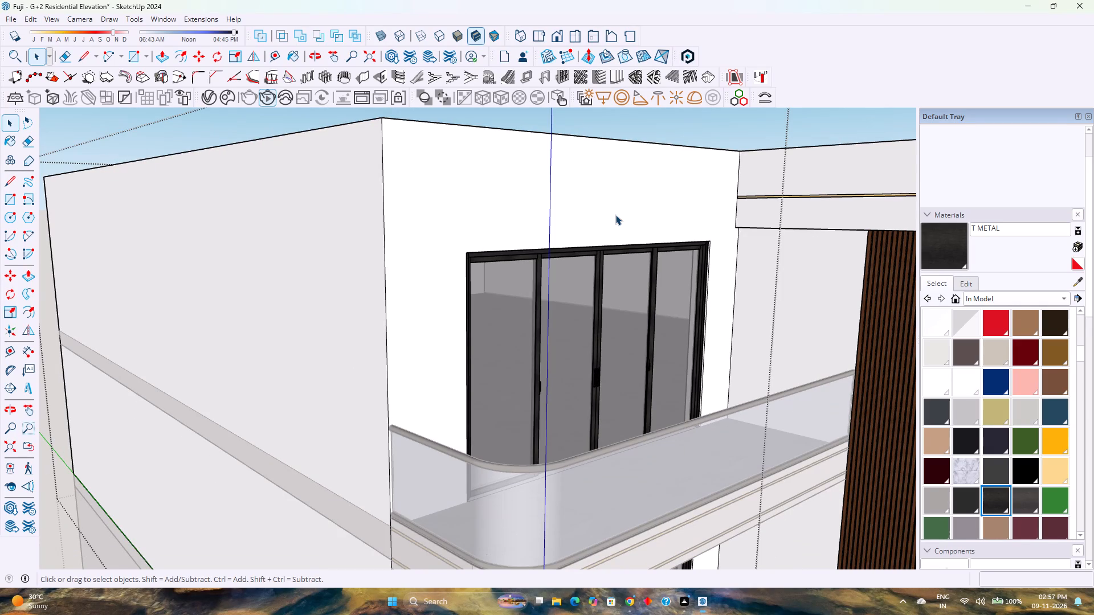
scroll(489, 115, down, 1)
scroll(365, 178, down, 3)
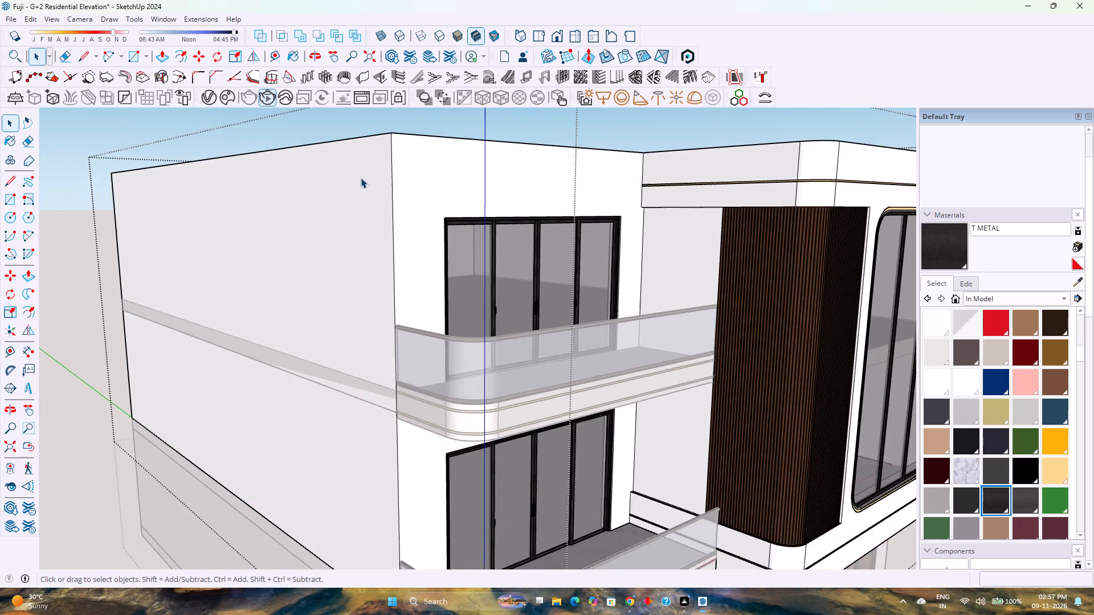
scroll(360, 178, down, 8)
middle_drag(523, 195, 499, 225)
middle_drag(474, 238, 435, 249)
middle_drag(426, 252, 237, 292)
middle_click(237, 292)
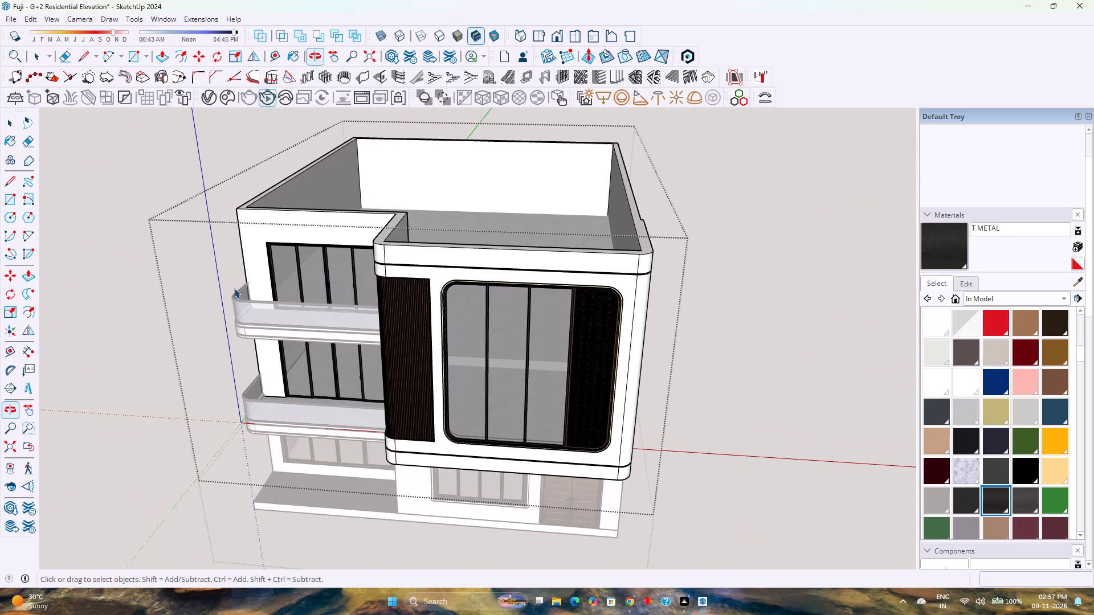
scroll(347, 261, down, 3)
middle_drag(358, 306, 568, 163)
middle_drag(574, 153, 598, 125)
middle_click(606, 121)
middle_drag(611, 119, 633, 233)
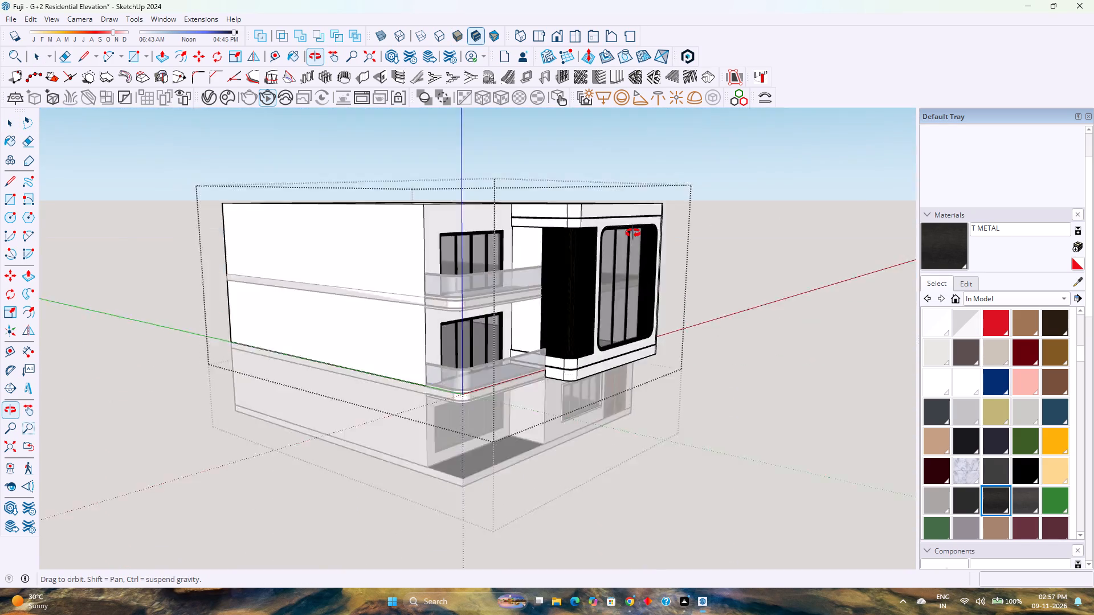
middle_drag(633, 233, 430, 102)
middle_drag(436, 102, 448, 102)
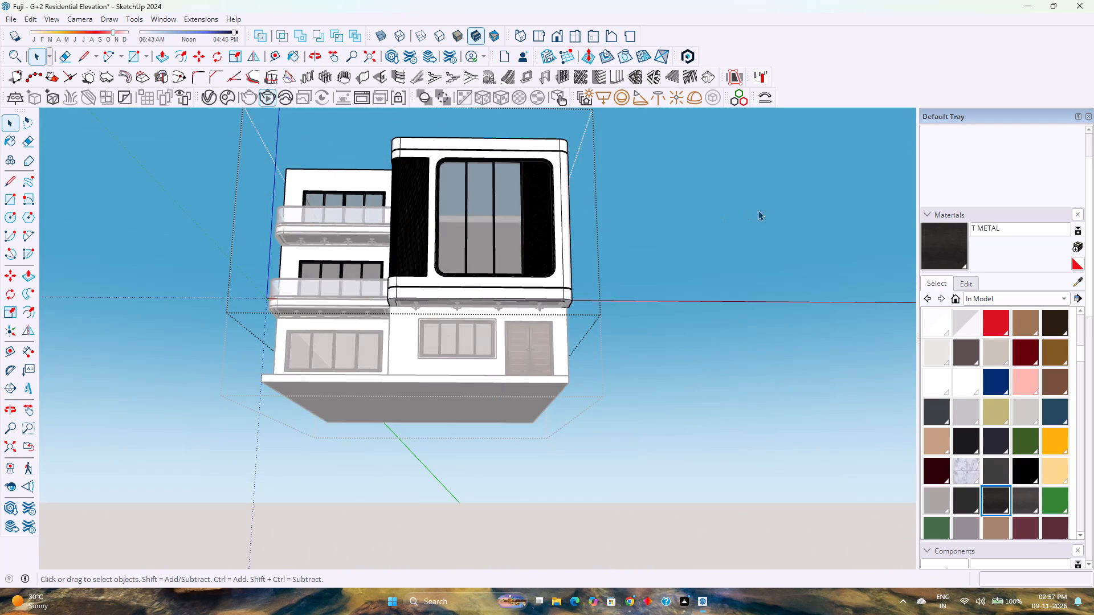
click(758, 210)
Examine the whole building's finishes from the front, both sides, the balcony undersides and the roof terrace.
scroll(606, 198, down, 5)
scroll(450, 246, up, 4)
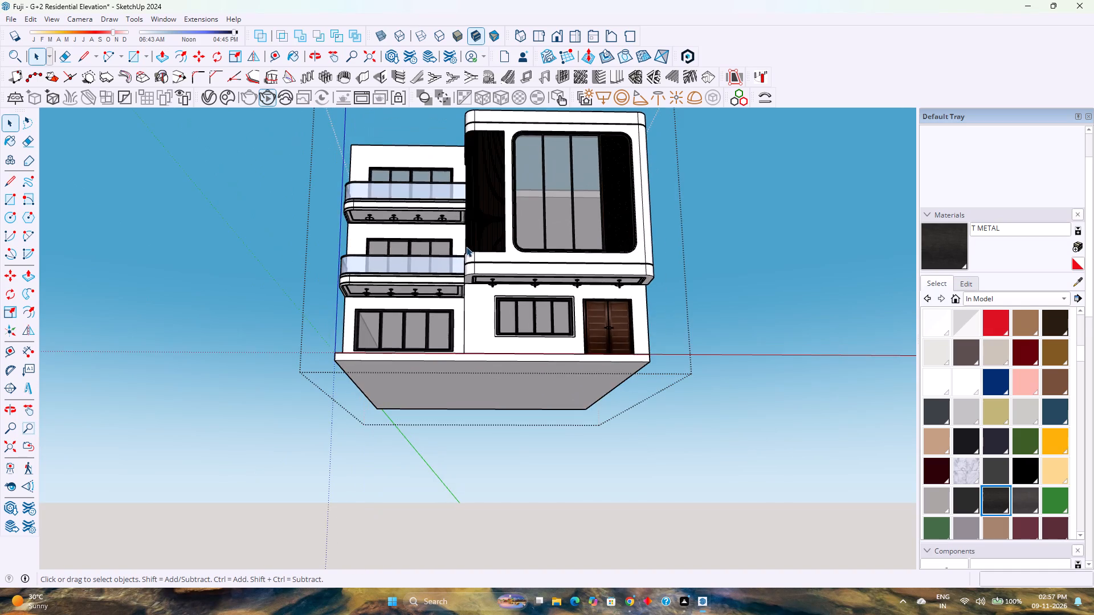
middle_drag(465, 252, 458, 367)
scroll(458, 367, up, 1)
scroll(460, 344, down, 2)
scroll(462, 337, up, 8)
scroll(465, 335, down, 4)
scroll(465, 335, up, 3)
scroll(465, 335, down, 4)
scroll(466, 335, up, 3)
scroll(470, 341, down, 9)
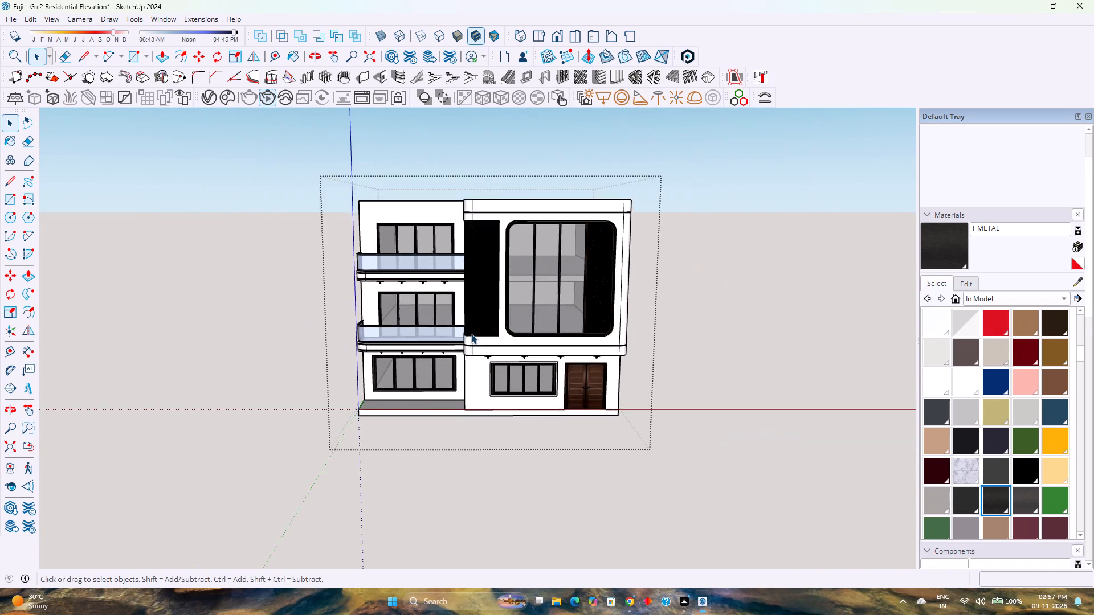
middle_drag(471, 334, 276, 297)
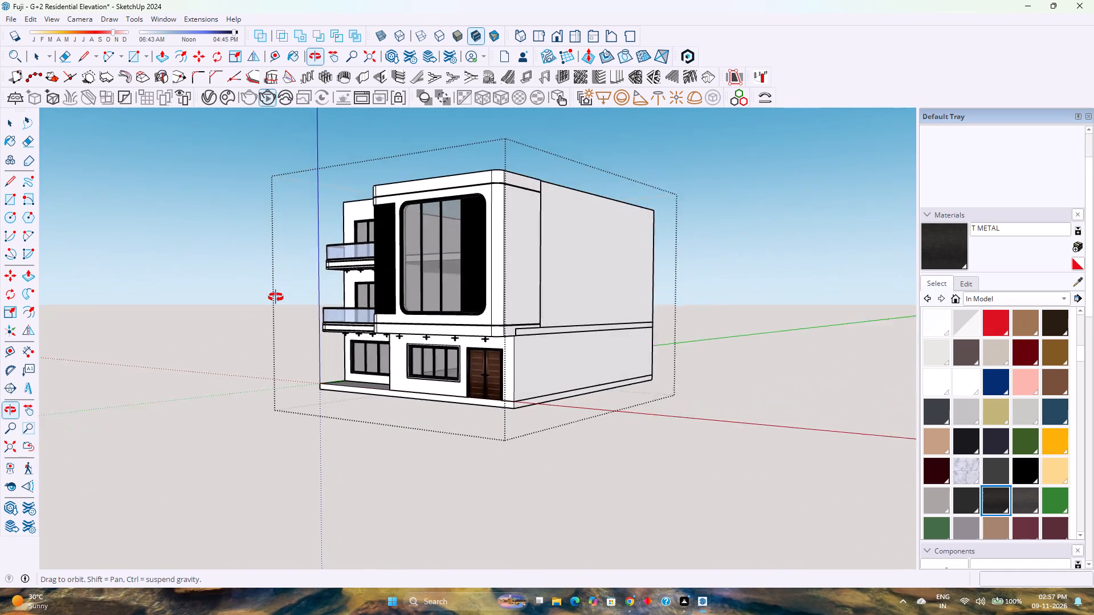
middle_drag(276, 297, 414, 337)
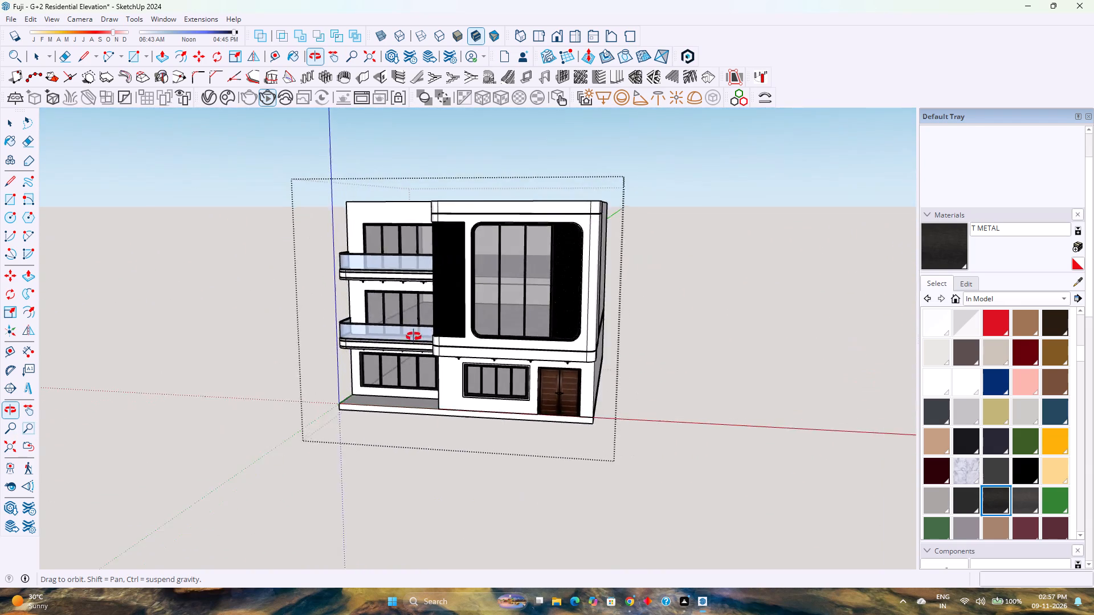
middle_drag(414, 337, 447, 241)
scroll(447, 241, down, 3)
middle_drag(447, 241, 382, 382)
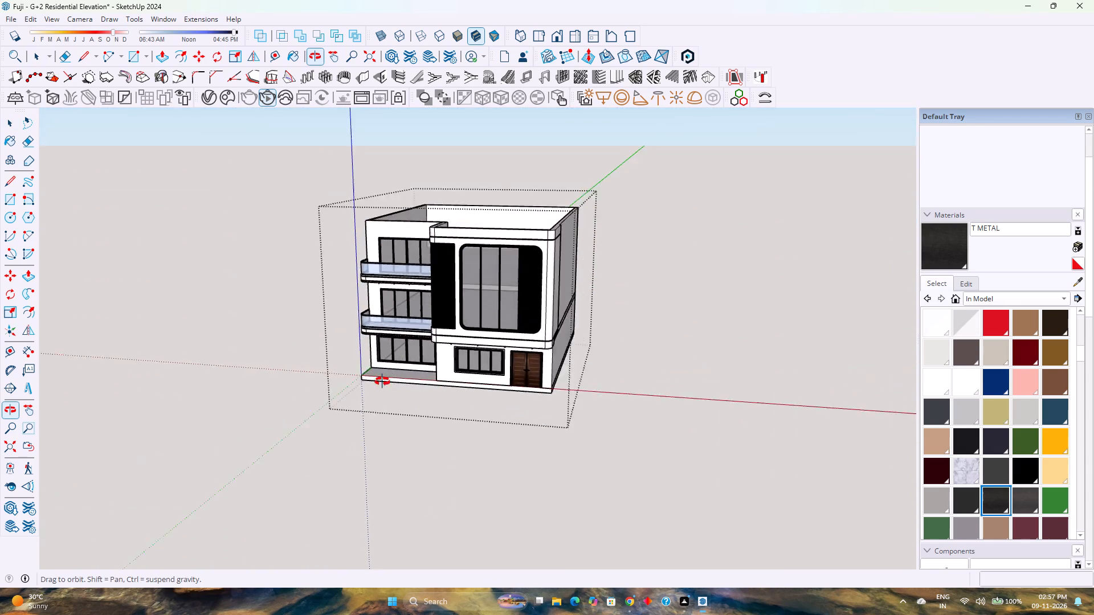
middle_drag(382, 382, 391, 323)
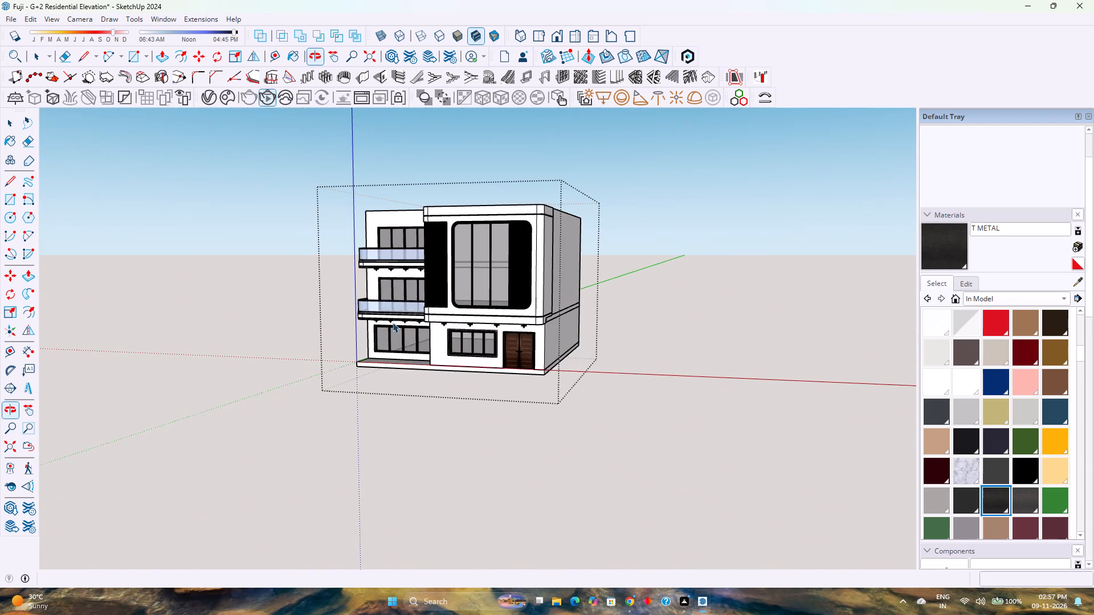
scroll(486, 241, up, 8)
middle_drag(492, 240, 66, 565)
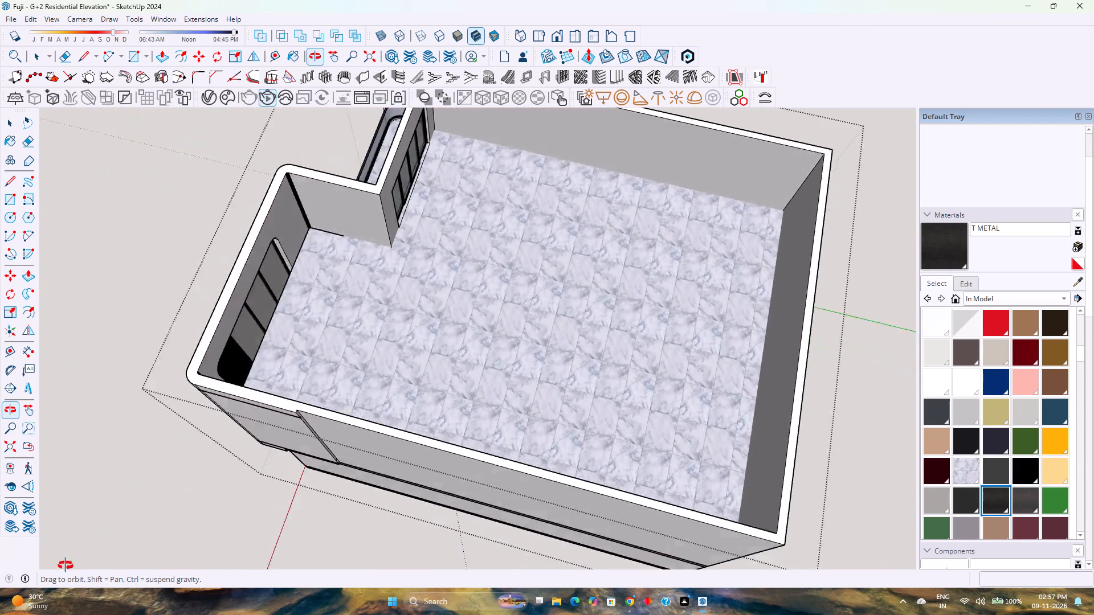
middle_drag(66, 565, 672, 302)
scroll(564, 419, up, 1)
middle_click(672, 302)
scroll(672, 302, down, 8)
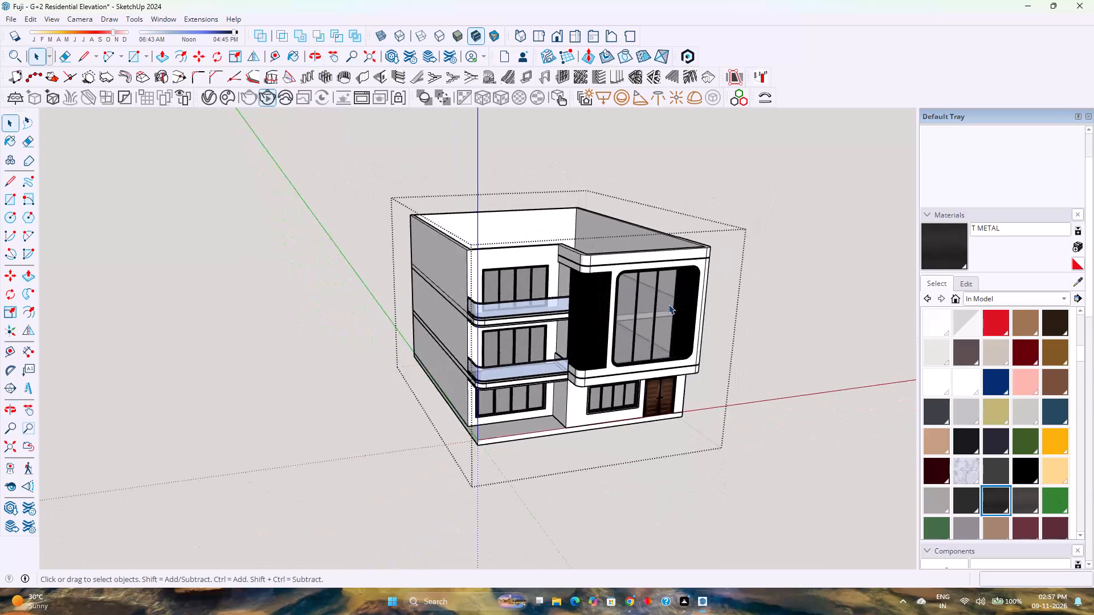
scroll(668, 304, up, 4)
scroll(526, 321, up, 4)
scroll(526, 321, down, 4)
scroll(525, 321, up, 4)
scroll(525, 321, down, 3)
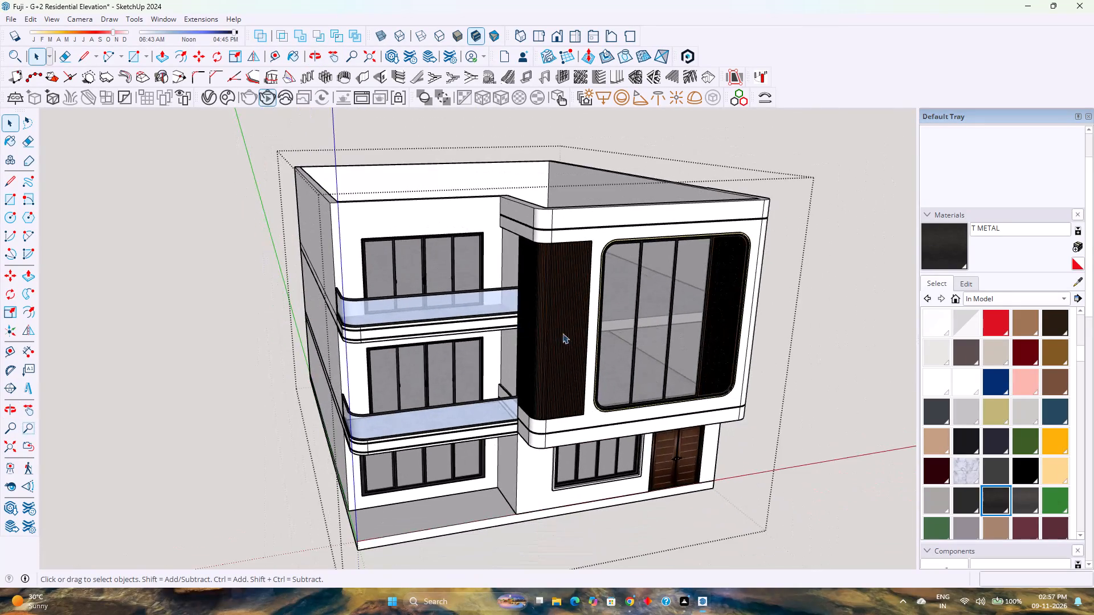
middle_drag(712, 351, 485, 351)
middle_click(476, 351)
scroll(475, 347, down, 3)
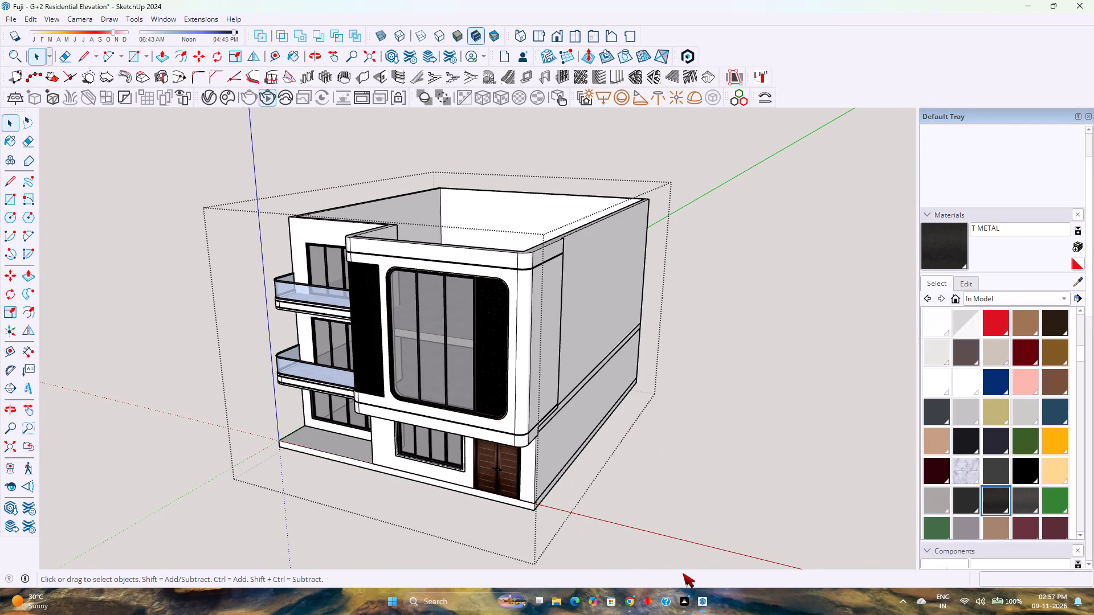
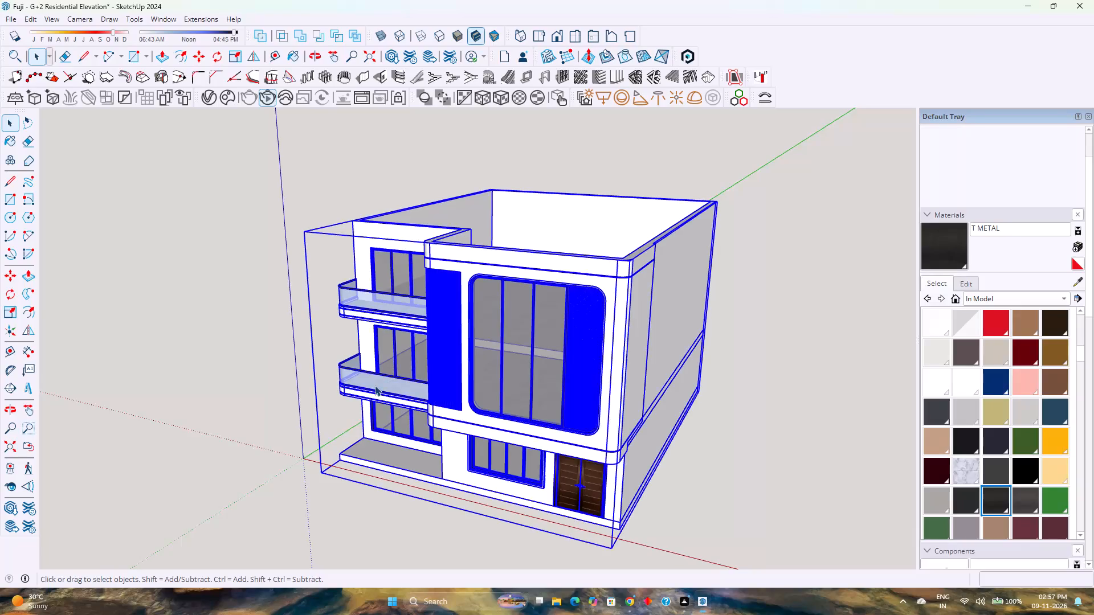
Open the building group, check the upper-floor wall group's entity info and type, and close the building group.
click(375, 386)
click(375, 386)
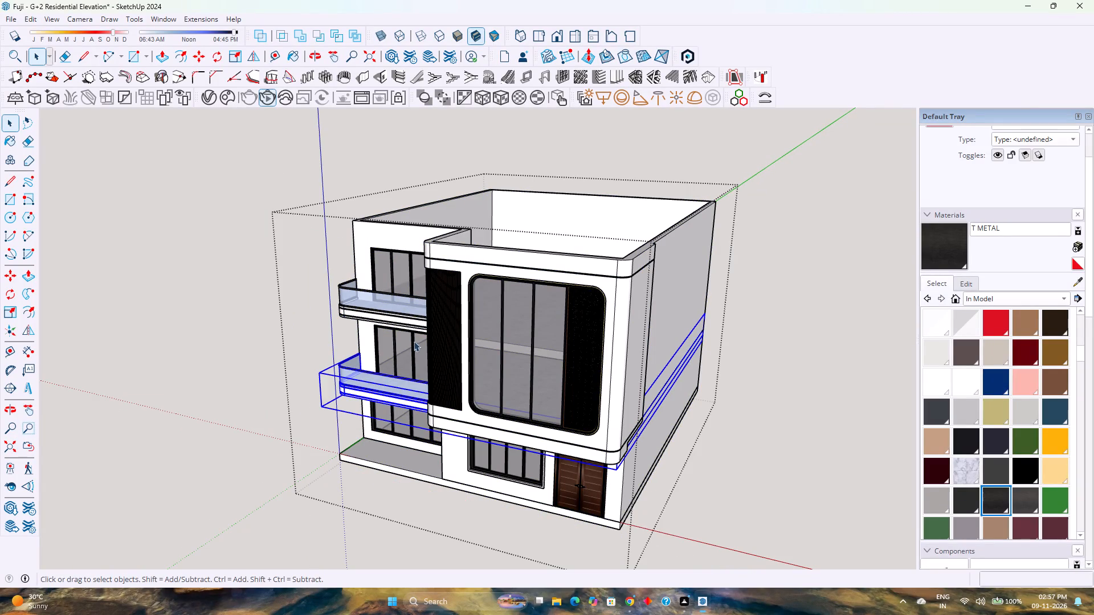
click(466, 257)
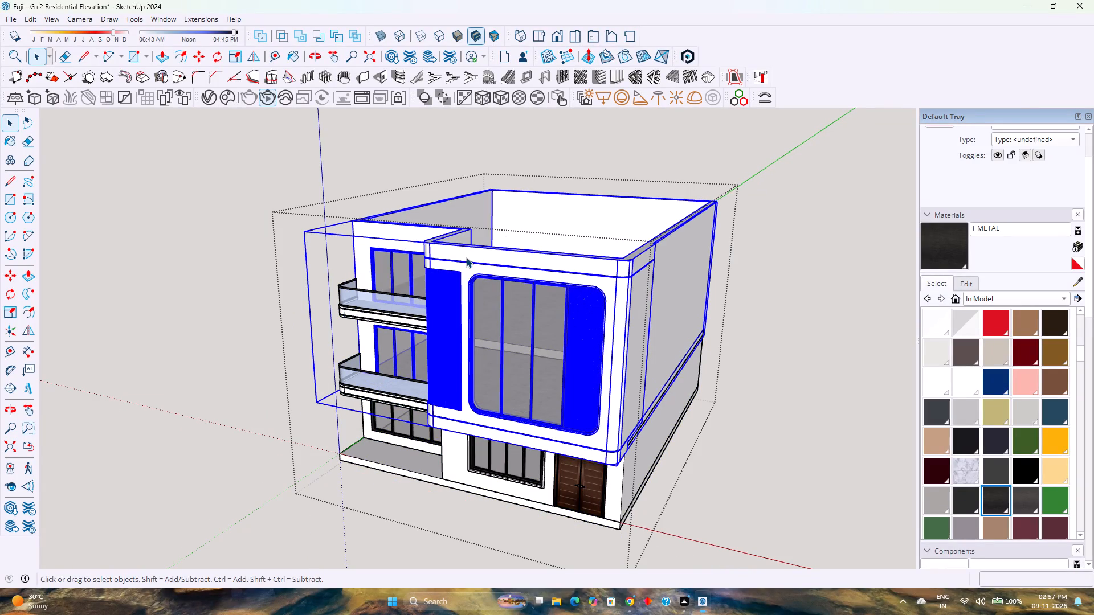
scroll(466, 258, down, 4)
scroll(466, 258, up, 3)
scroll(466, 258, down, 2)
scroll(466, 258, up, 2)
scroll(466, 258, down, 3)
scroll(466, 258, up, 3)
scroll(466, 258, down, 2)
scroll(466, 258, up, 2)
right_click(466, 258)
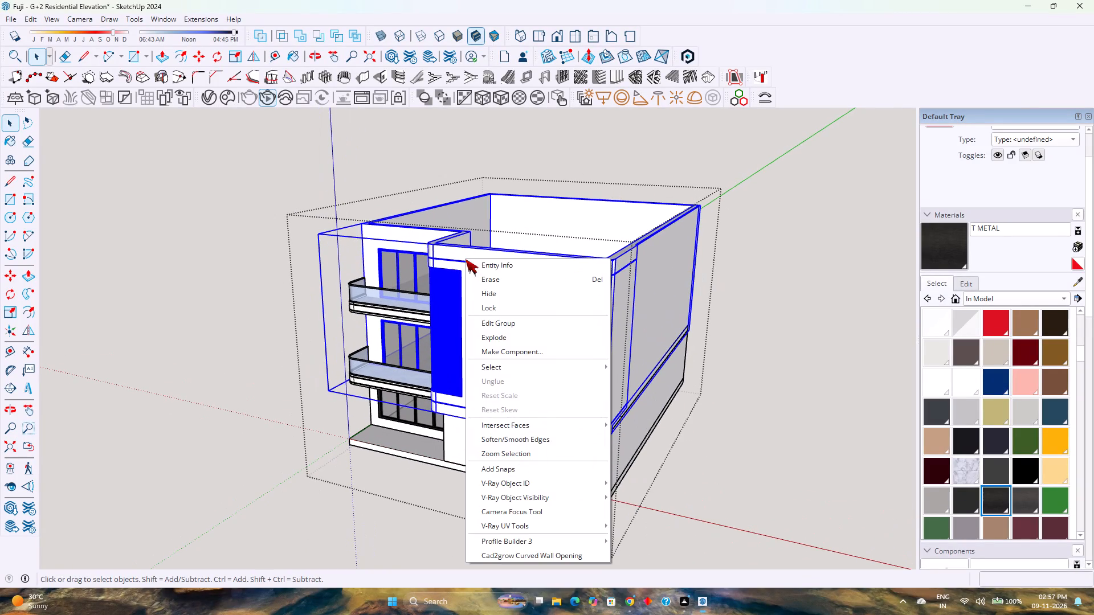
click(713, 276)
double_click(561, 265)
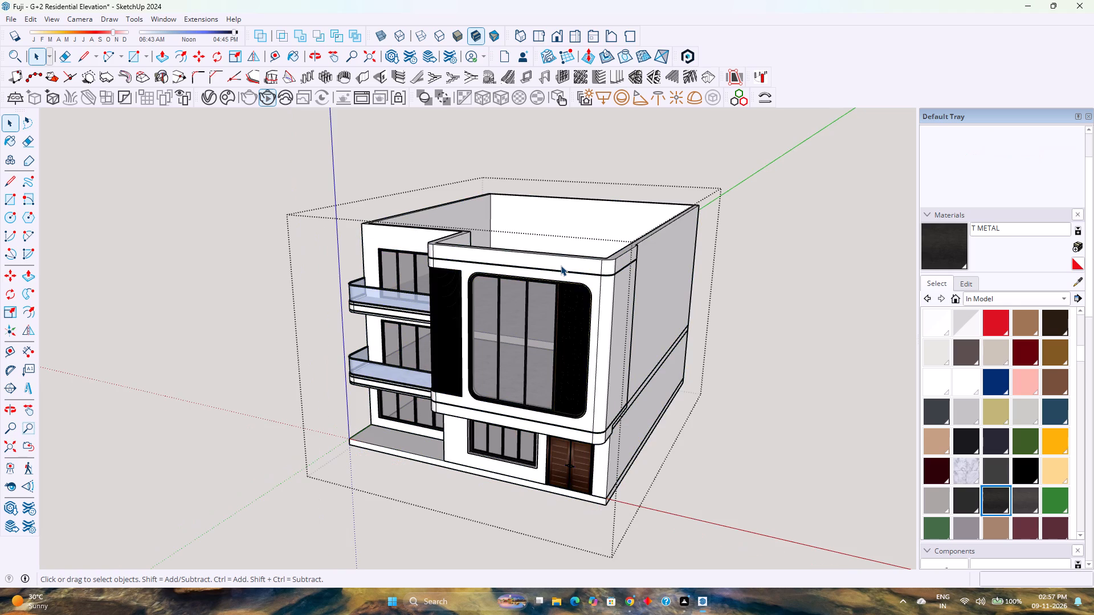
right_click(561, 265)
click(597, 276)
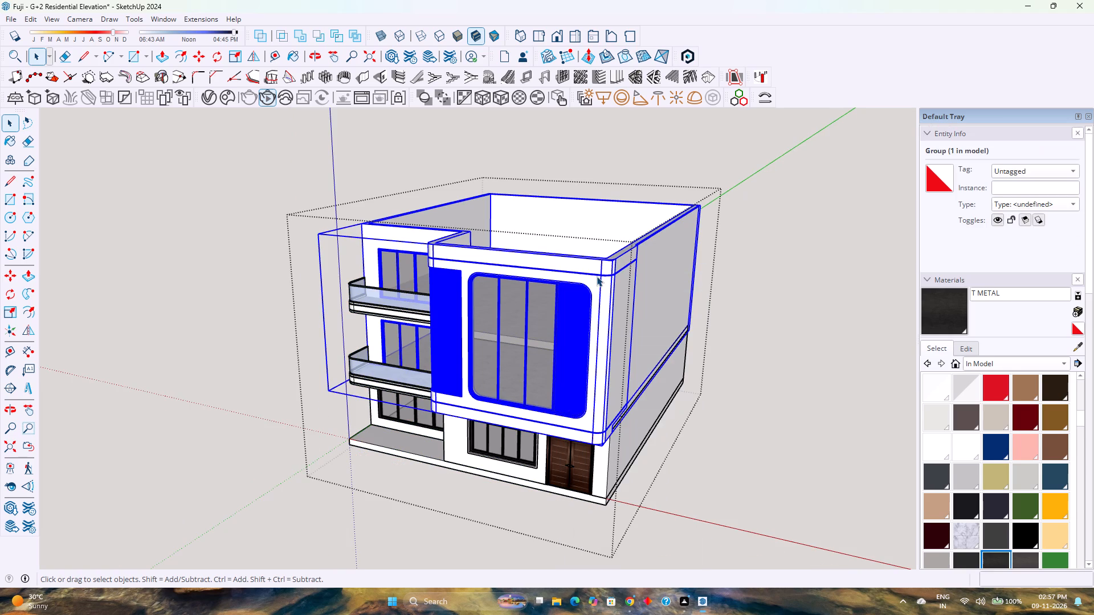
scroll(1001, 228, up, 7)
click(1028, 204)
click(884, 266)
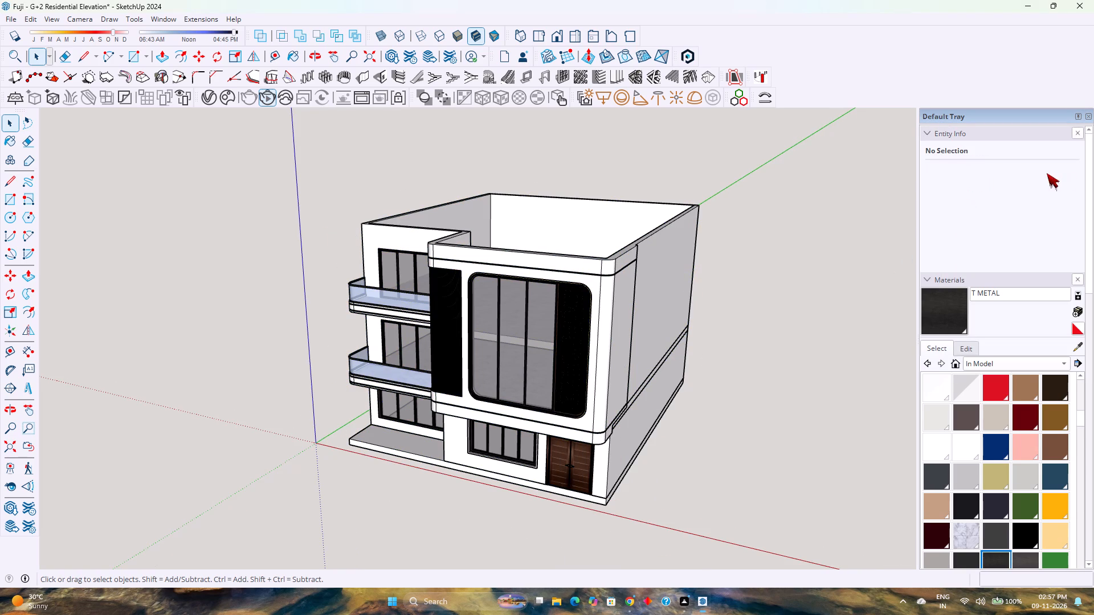
Reopen the building group and check which tags are available for the upper-floor wall group.
click(896, 236)
double_click(584, 304)
scroll(585, 301, up, 1)
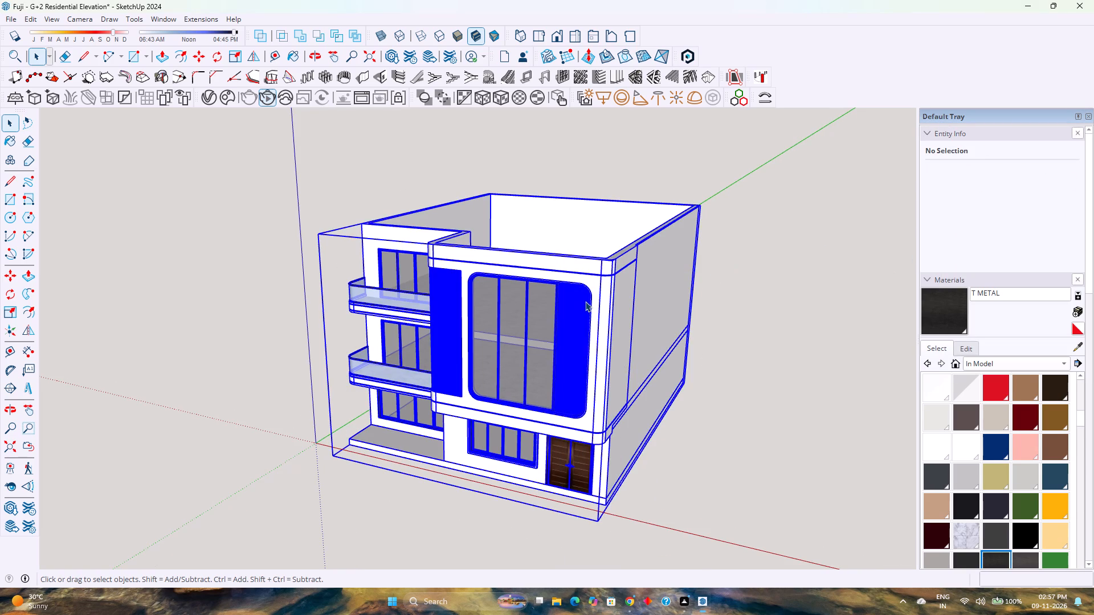
scroll(585, 301, up, 2)
click(587, 300)
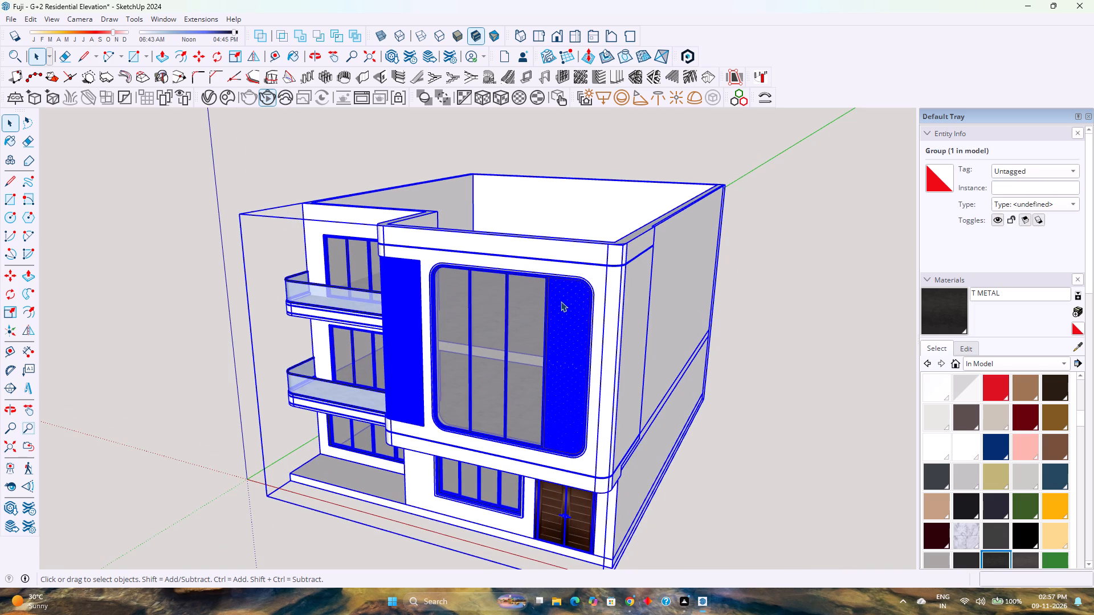
double_click(542, 297)
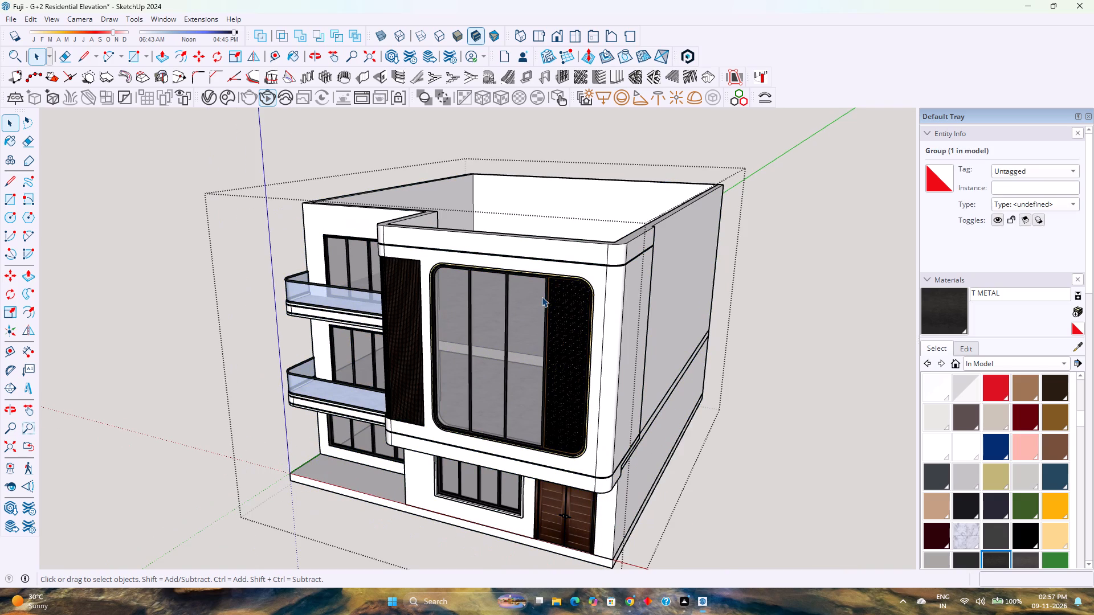
scroll(652, 290, up, 2)
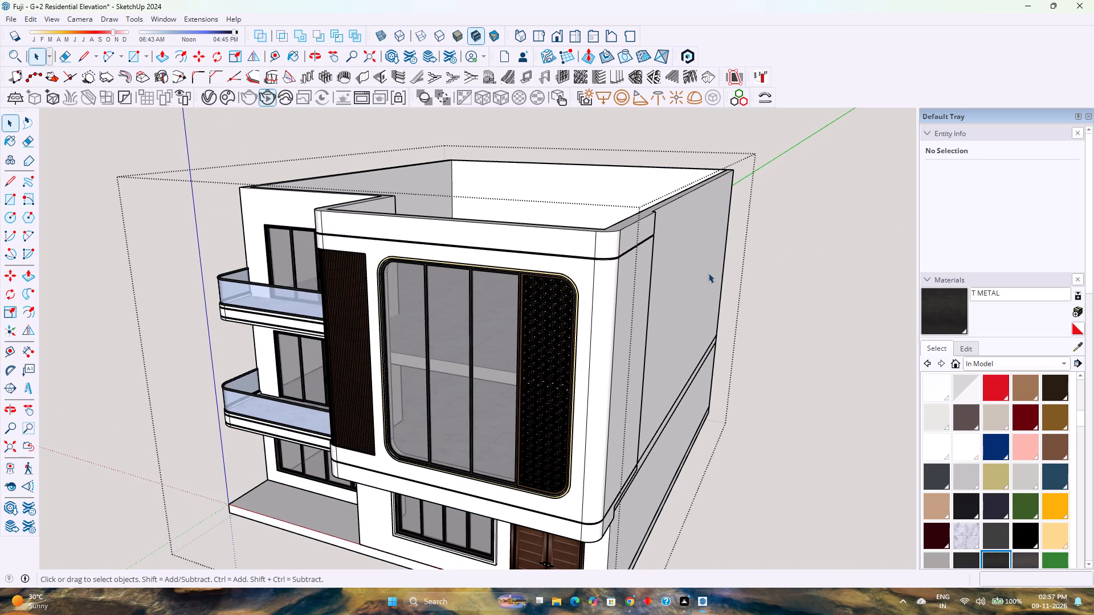
click(589, 289)
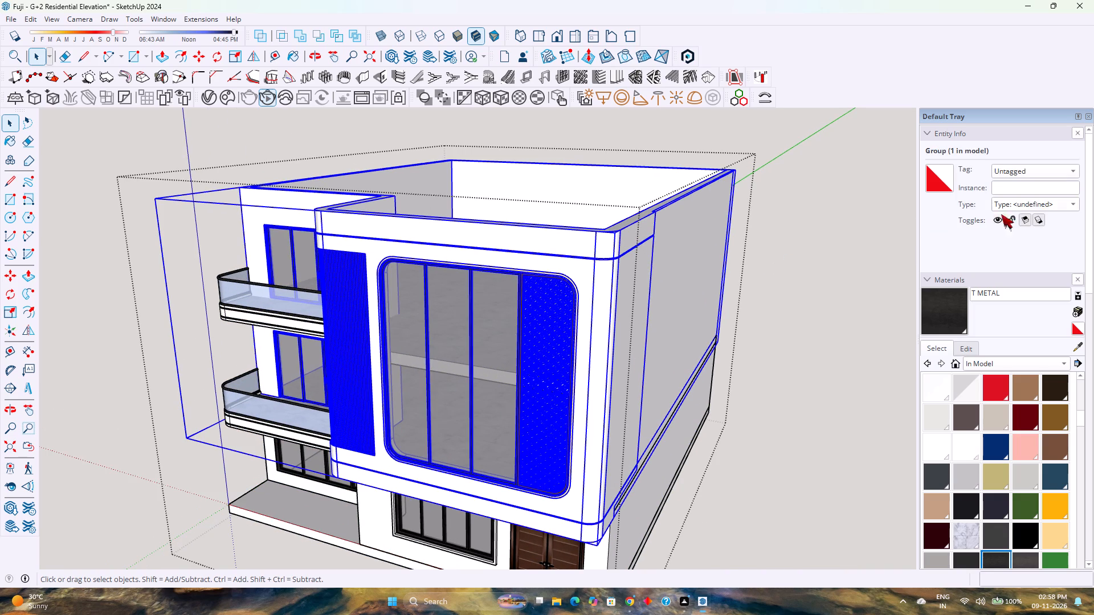
click(1050, 173)
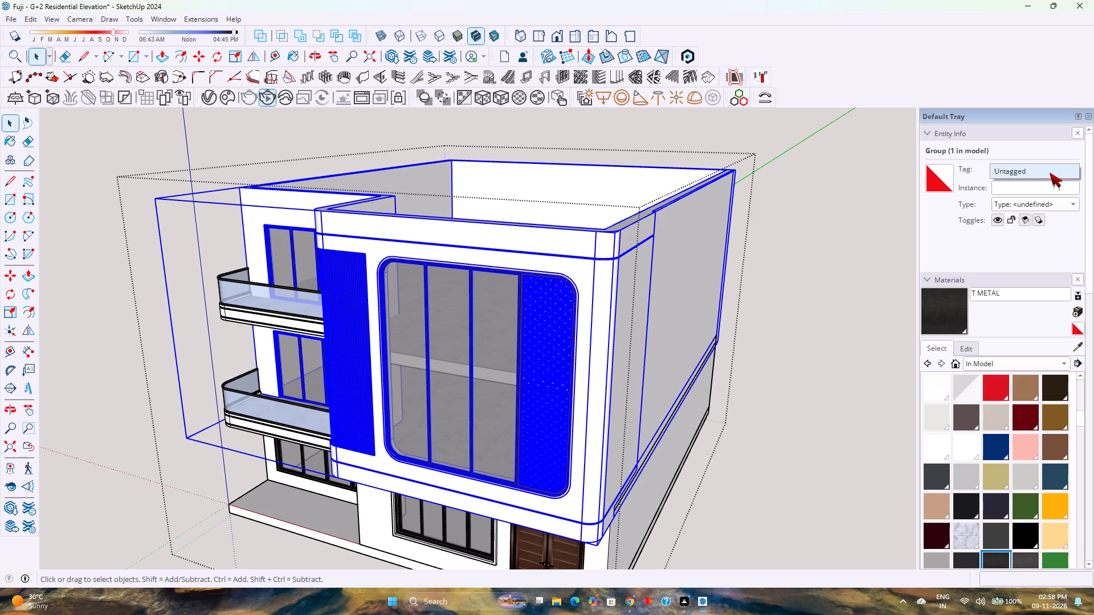
click(1036, 174)
double_click(1036, 174)
click(892, 240)
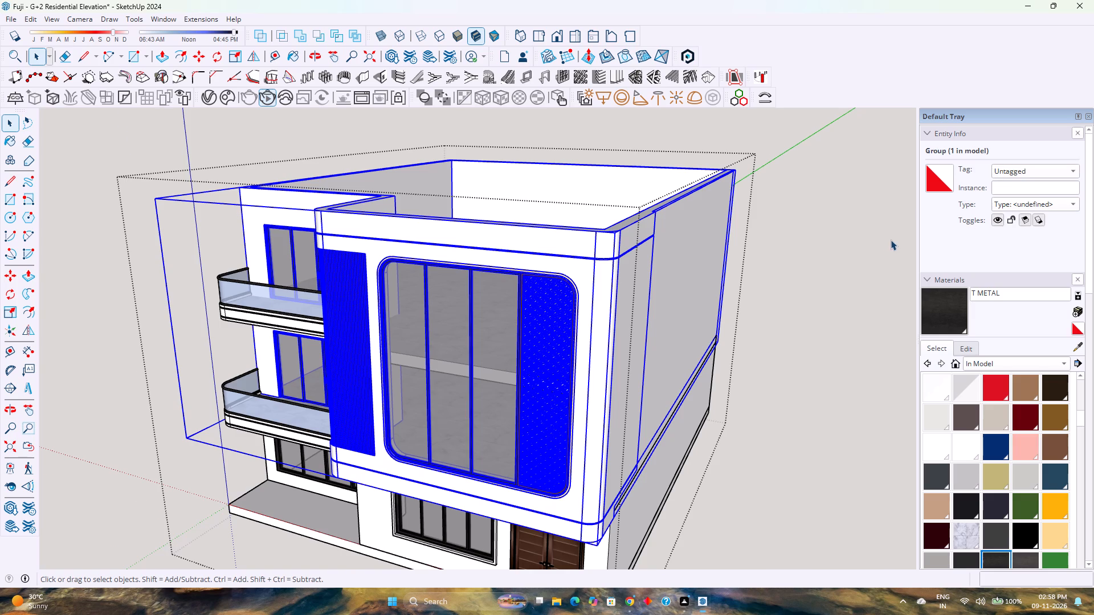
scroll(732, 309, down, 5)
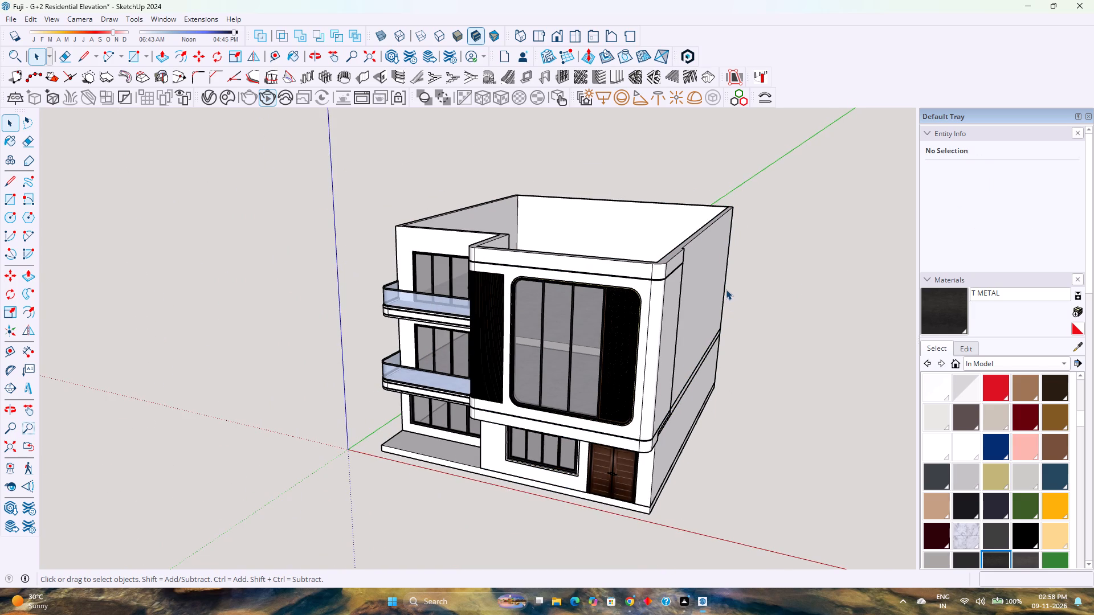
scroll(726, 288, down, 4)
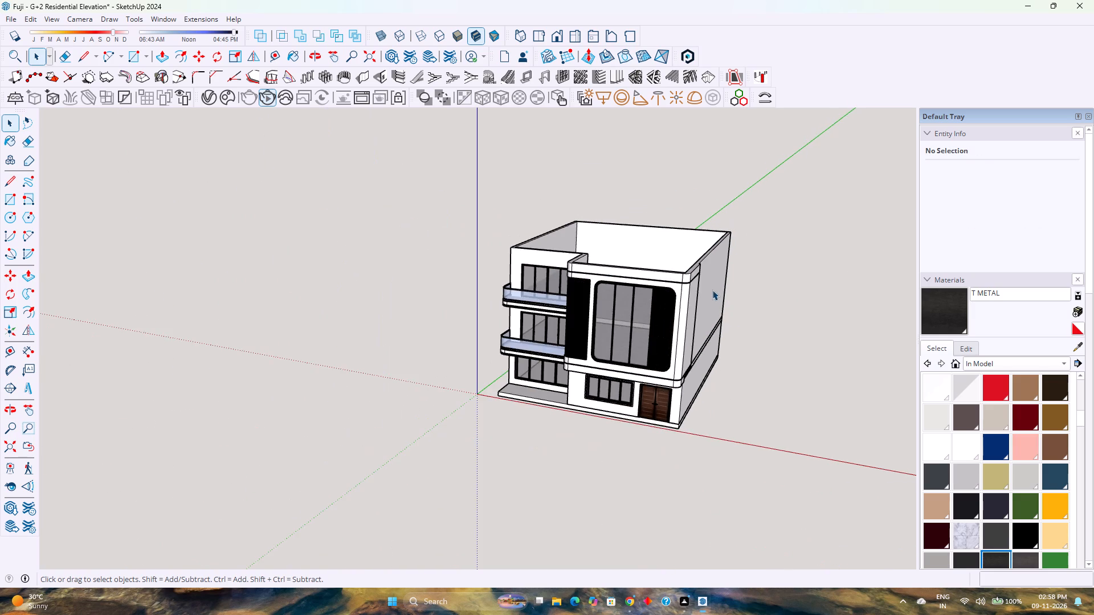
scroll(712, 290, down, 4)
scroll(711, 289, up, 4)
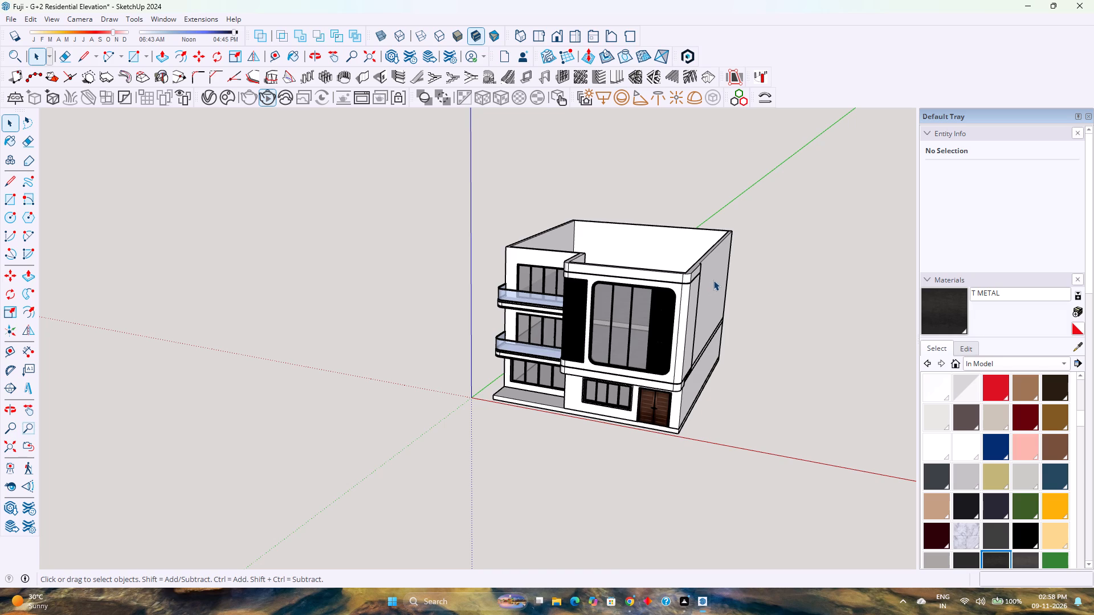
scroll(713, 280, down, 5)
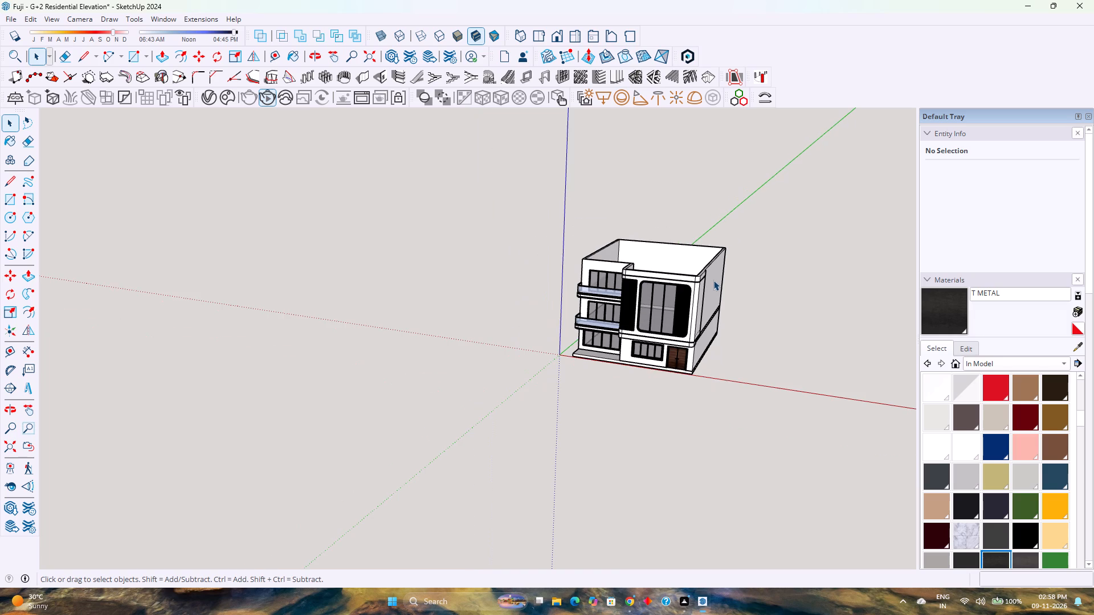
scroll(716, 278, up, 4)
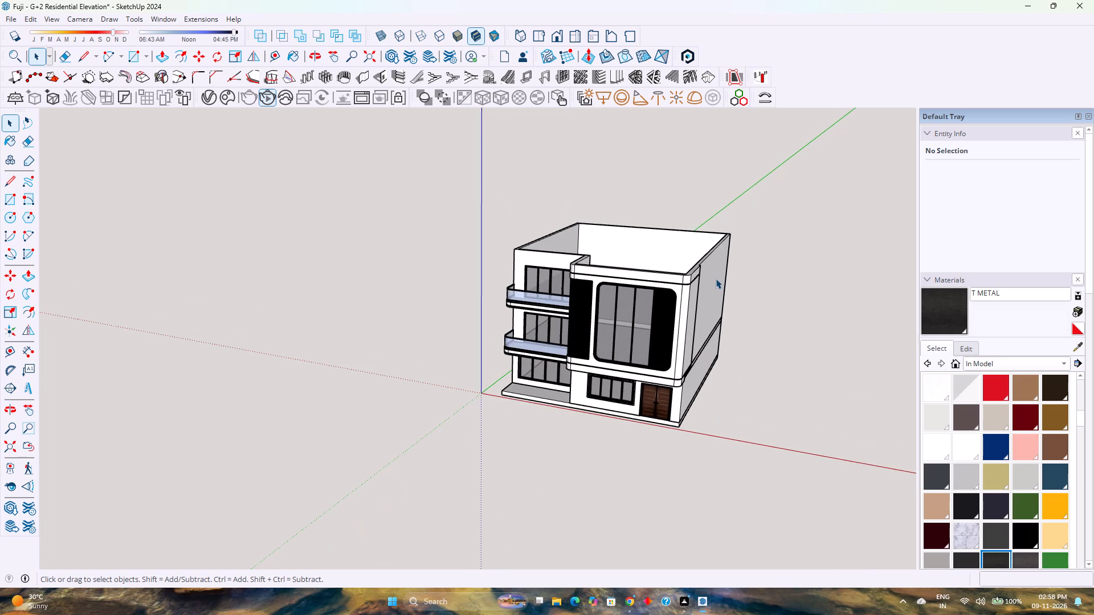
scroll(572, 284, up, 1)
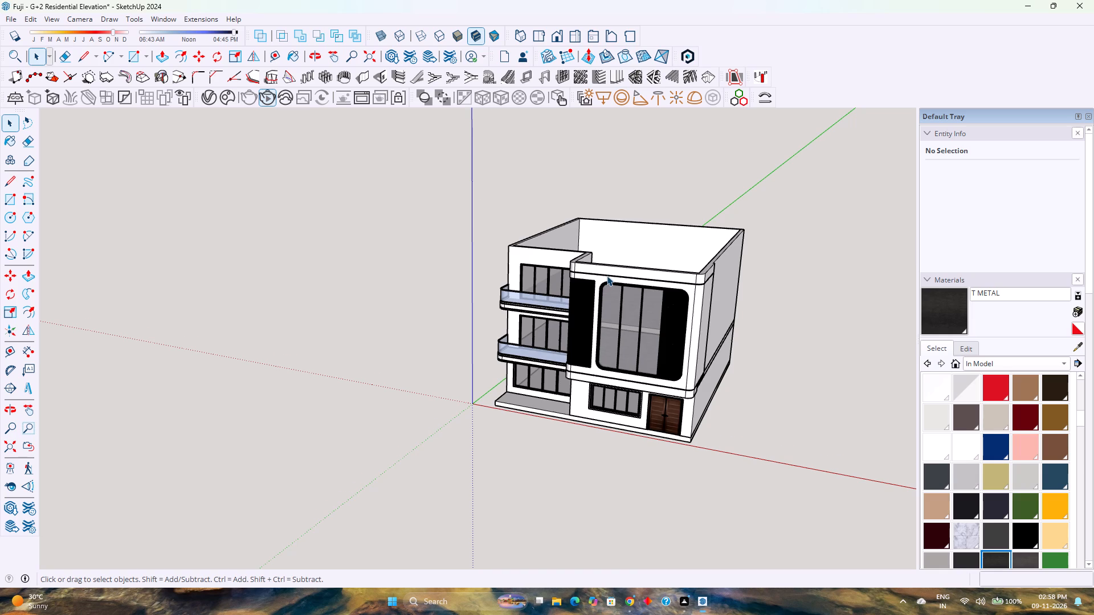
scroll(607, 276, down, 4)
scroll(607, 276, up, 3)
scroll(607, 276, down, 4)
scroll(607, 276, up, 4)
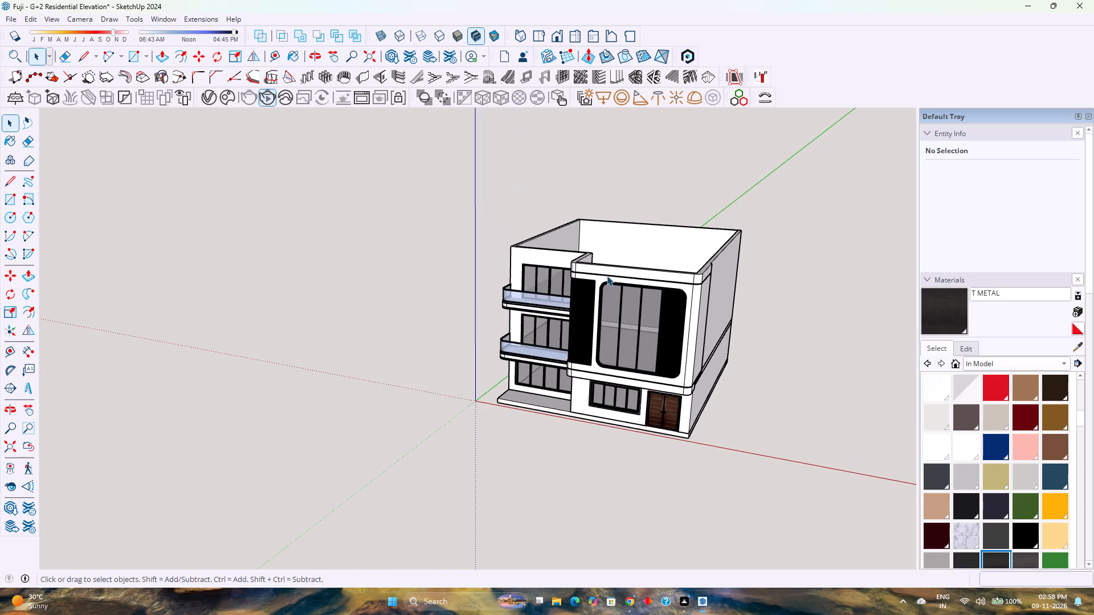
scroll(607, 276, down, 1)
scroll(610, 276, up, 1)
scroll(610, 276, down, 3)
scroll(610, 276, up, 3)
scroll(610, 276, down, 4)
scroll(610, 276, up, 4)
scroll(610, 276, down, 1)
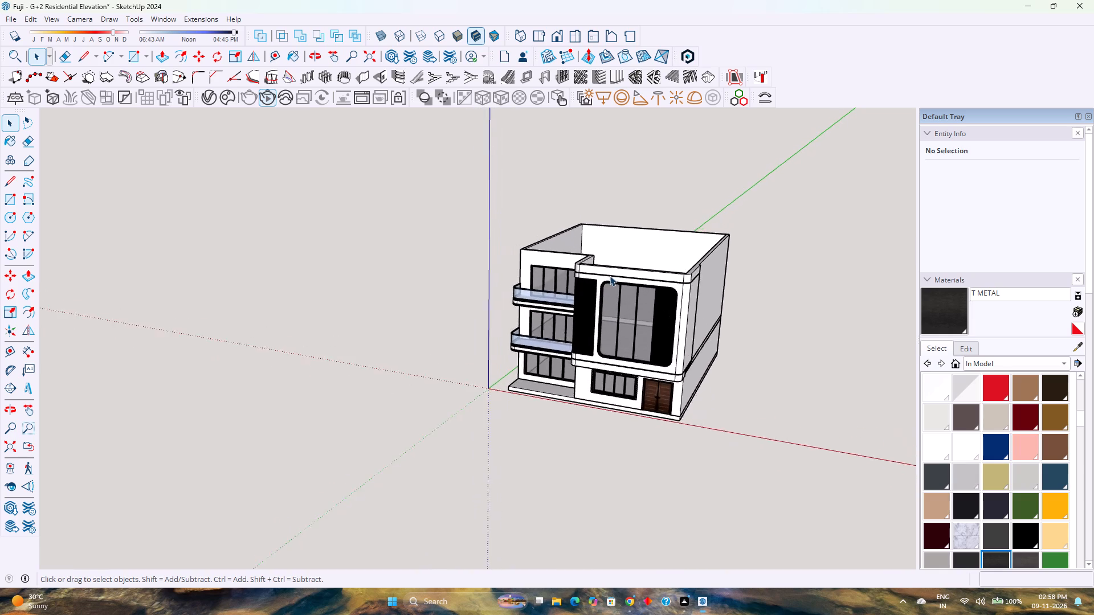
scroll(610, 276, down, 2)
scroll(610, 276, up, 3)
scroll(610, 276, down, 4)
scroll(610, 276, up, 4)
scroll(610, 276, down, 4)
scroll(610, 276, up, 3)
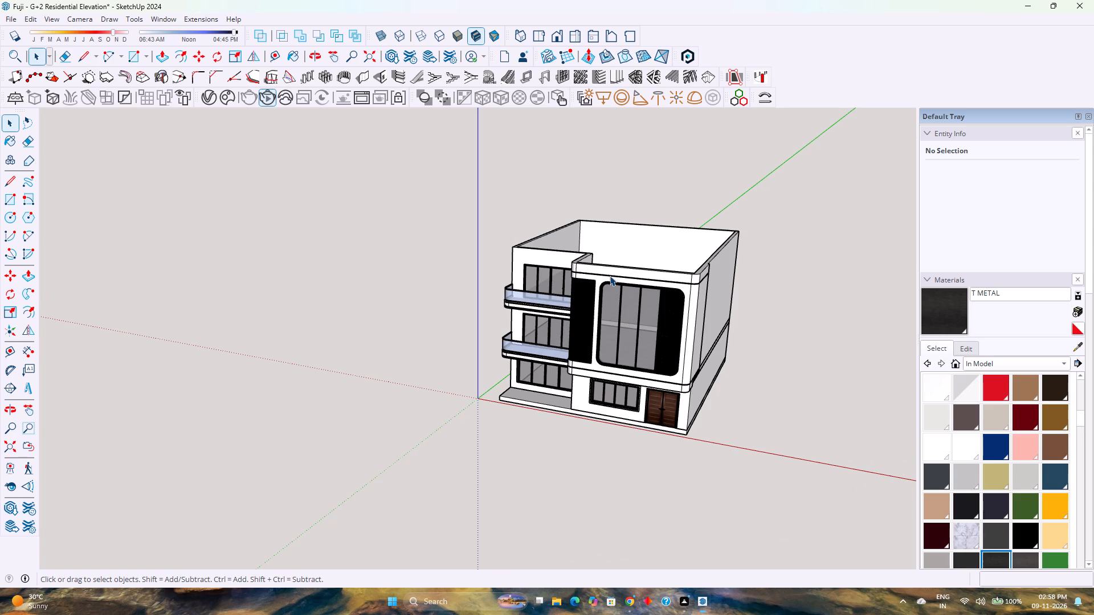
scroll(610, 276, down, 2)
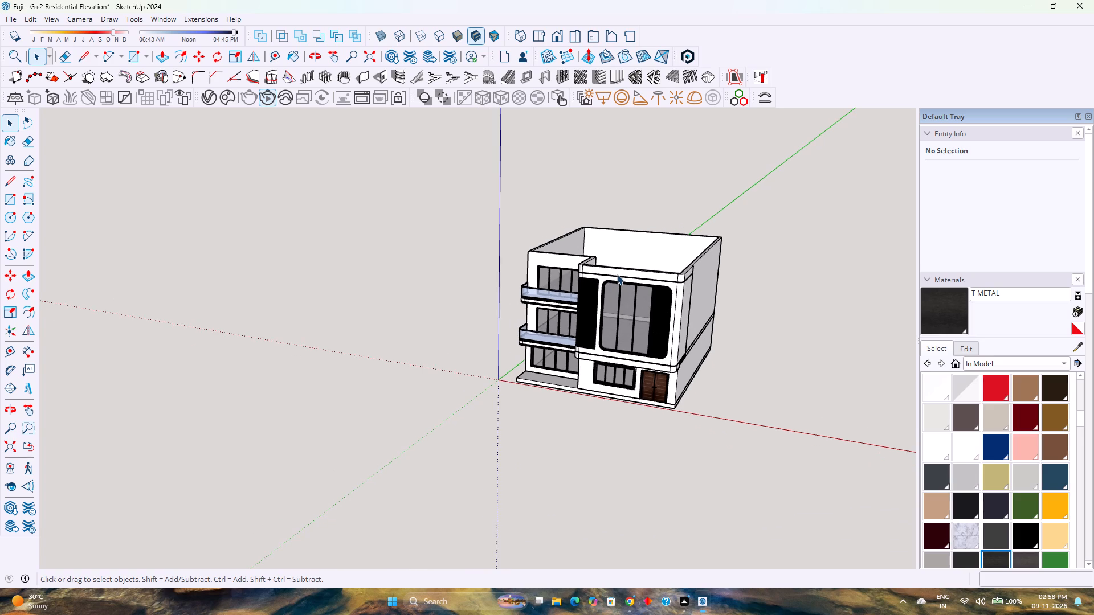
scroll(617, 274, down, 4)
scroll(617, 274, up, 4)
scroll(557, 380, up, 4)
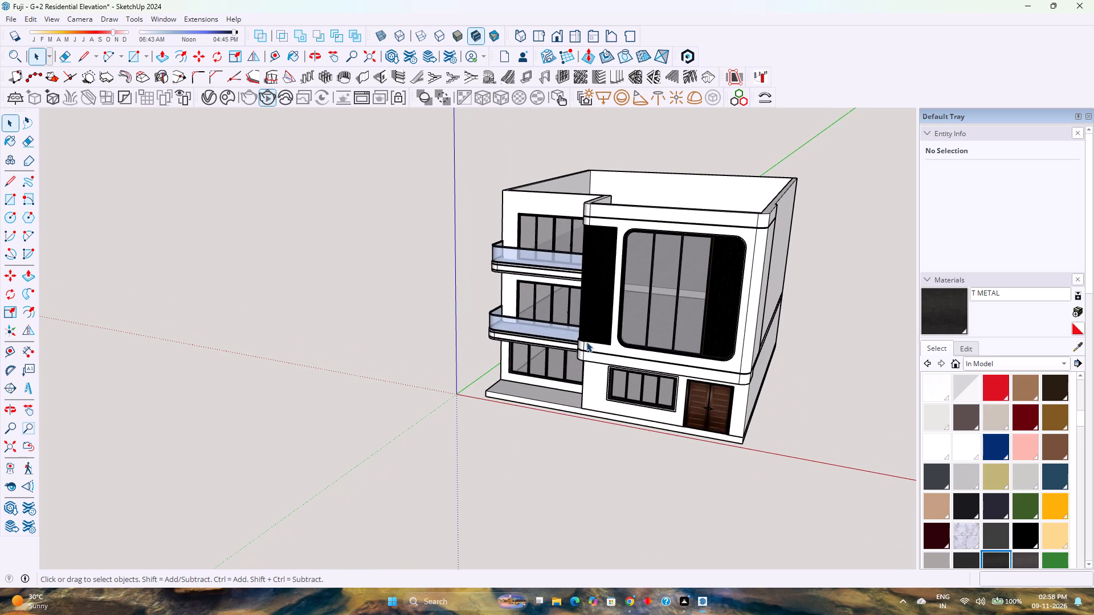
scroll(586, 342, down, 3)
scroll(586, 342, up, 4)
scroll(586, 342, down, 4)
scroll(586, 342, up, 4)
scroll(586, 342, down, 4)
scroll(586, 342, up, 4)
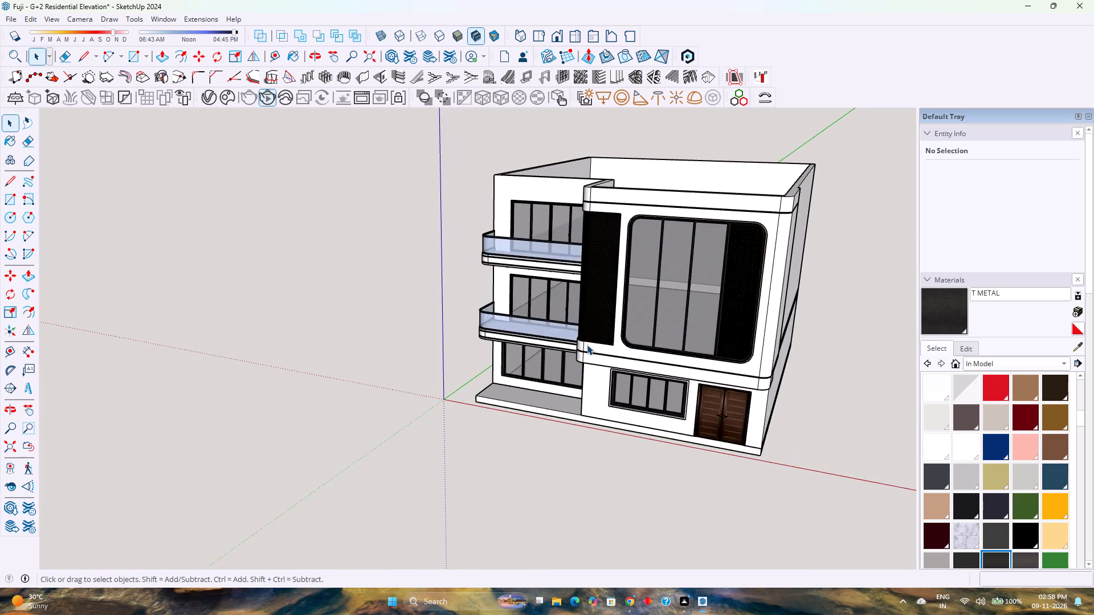
Examine the whole building from the front, the balcony side and below, including the base and the balcony undersides with their lights.
middle_drag(587, 343, 637, 395)
middle_drag(637, 387, 634, 377)
scroll(614, 350, down, 8)
middle_drag(606, 364, 763, 174)
middle_click(764, 173)
middle_click(764, 173)
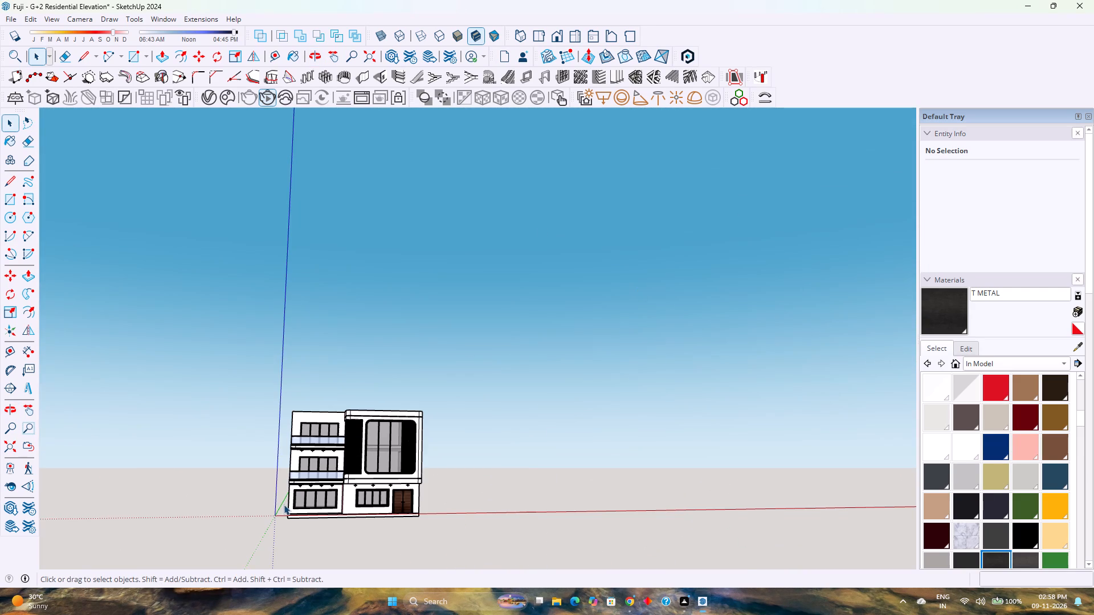
scroll(284, 505, up, 8)
middle_drag(284, 503, 402, 396)
middle_click(407, 393)
middle_drag(416, 387, 422, 383)
scroll(434, 376, down, 4)
scroll(350, 505, up, 4)
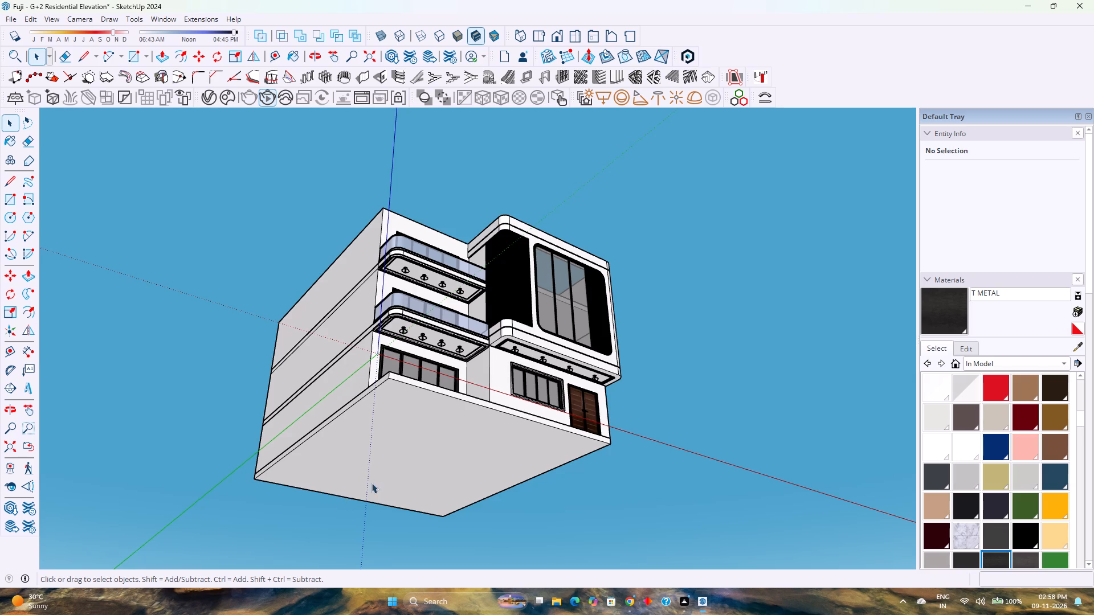
scroll(491, 457, down, 5)
scroll(507, 453, up, 2)
scroll(426, 440, down, 3)
scroll(426, 440, up, 1)
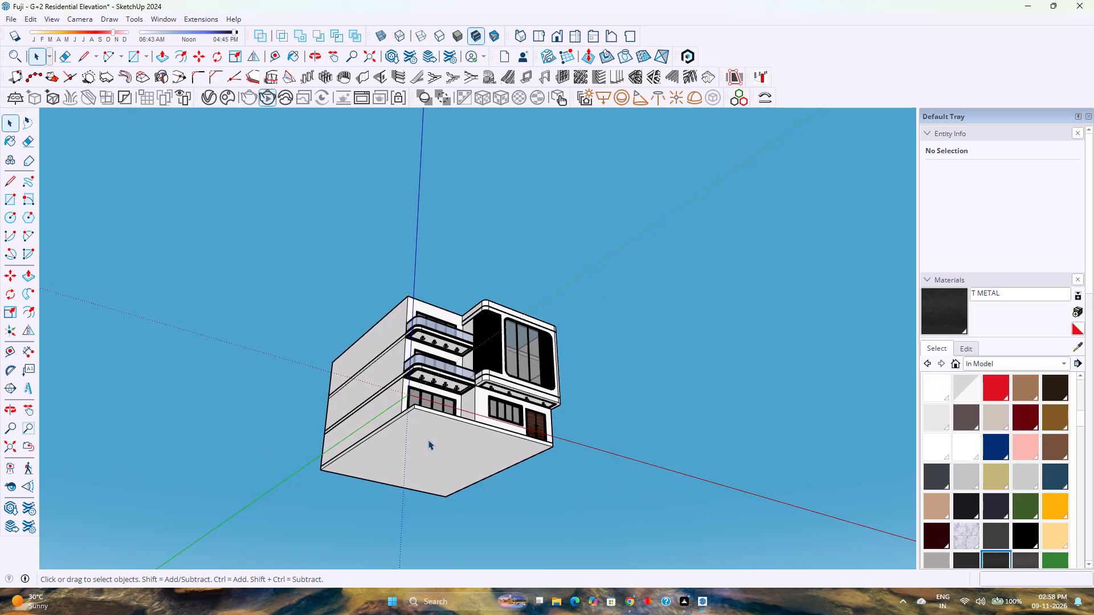
scroll(428, 440, up, 2)
scroll(284, 452, up, 1)
scroll(284, 452, down, 4)
scroll(175, 512, up, 7)
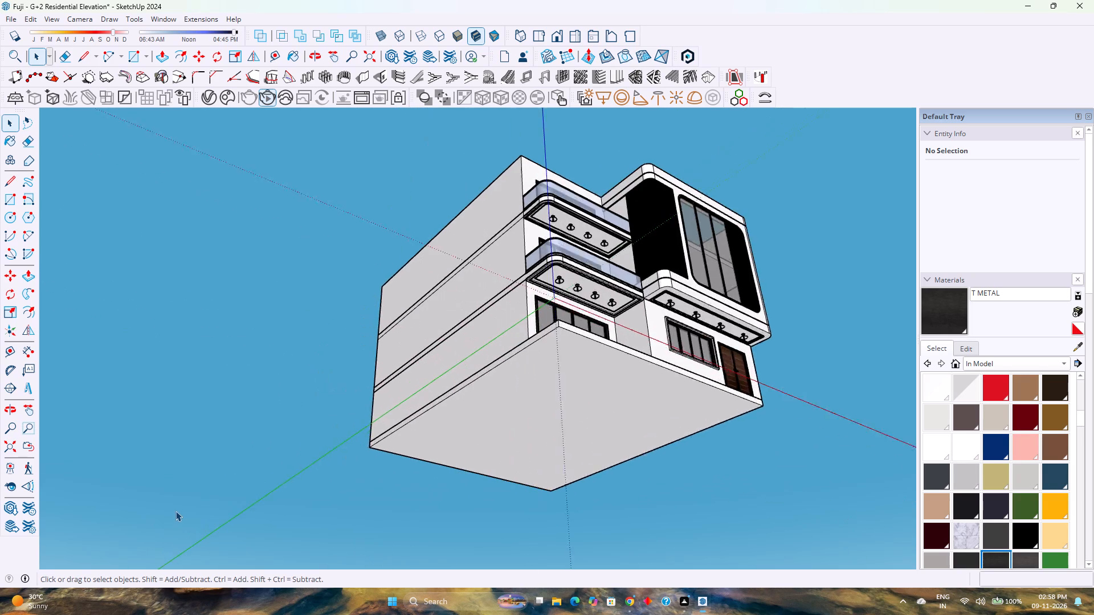
scroll(175, 511, up, 1)
scroll(496, 416, down, 4)
scroll(498, 419, up, 4)
scroll(568, 403, down, 5)
scroll(568, 403, up, 3)
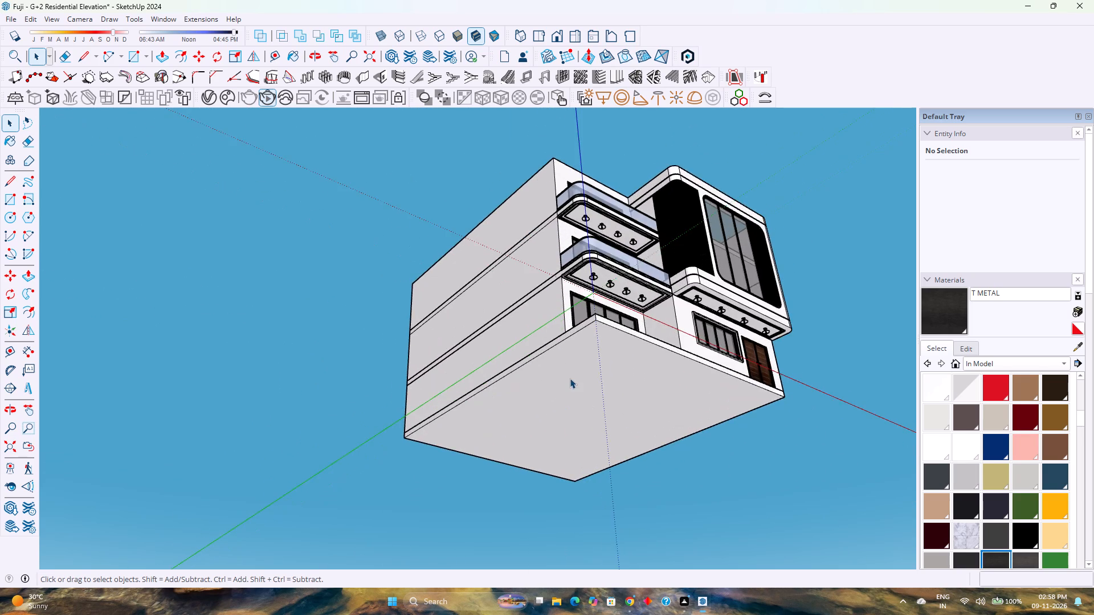
scroll(570, 378, down, 4)
scroll(609, 325, up, 3)
middle_drag(608, 325, 570, 468)
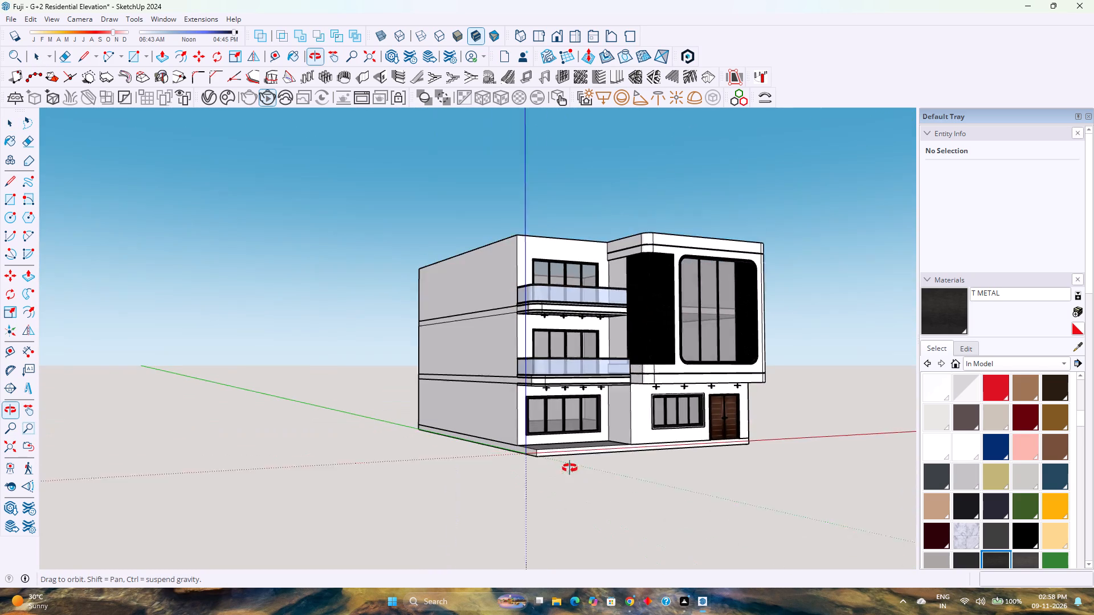
middle_drag(570, 468, 579, 468)
scroll(546, 429, down, 5)
middle_drag(550, 432, 566, 394)
middle_drag(570, 387, 582, 372)
middle_drag(603, 352, 625, 336)
scroll(625, 336, up, 4)
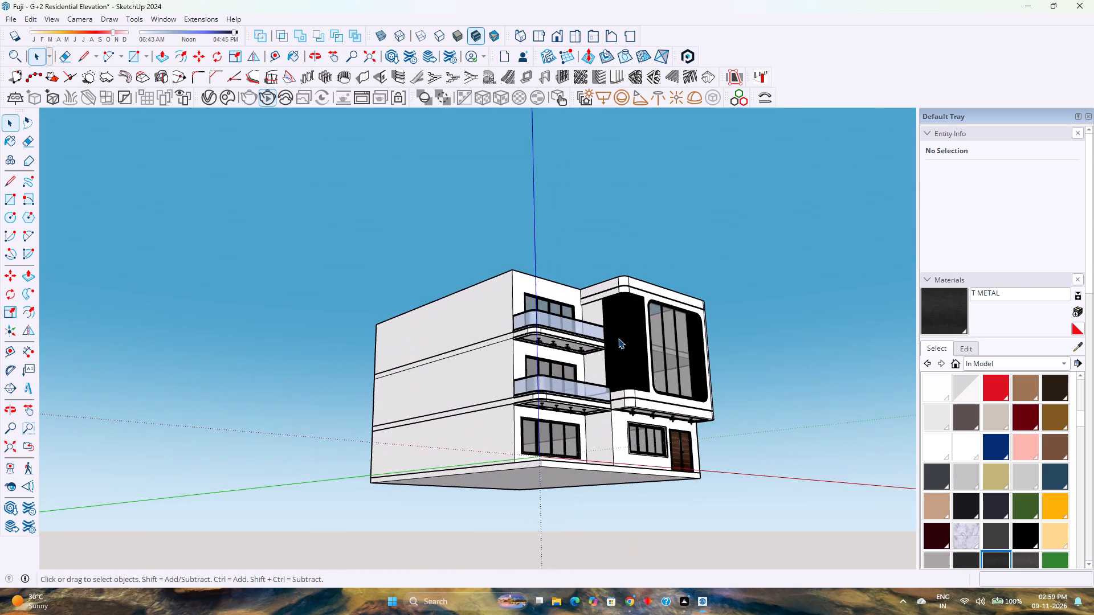
middle_click(560, 437)
middle_drag(560, 437, 600, 353)
middle_click(600, 353)
scroll(600, 353, up, 1)
scroll(566, 357, down, 4)
scroll(276, 332, up, 3)
scroll(540, 305, down, 3)
scroll(540, 305, up, 5)
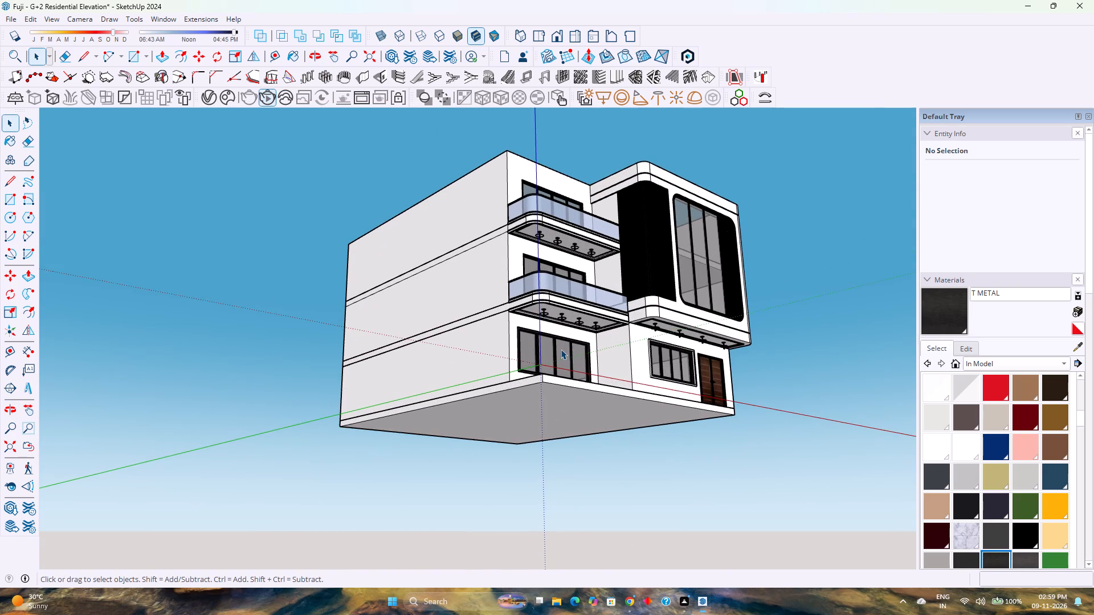
scroll(558, 347, down, 2)
scroll(558, 347, up, 1)
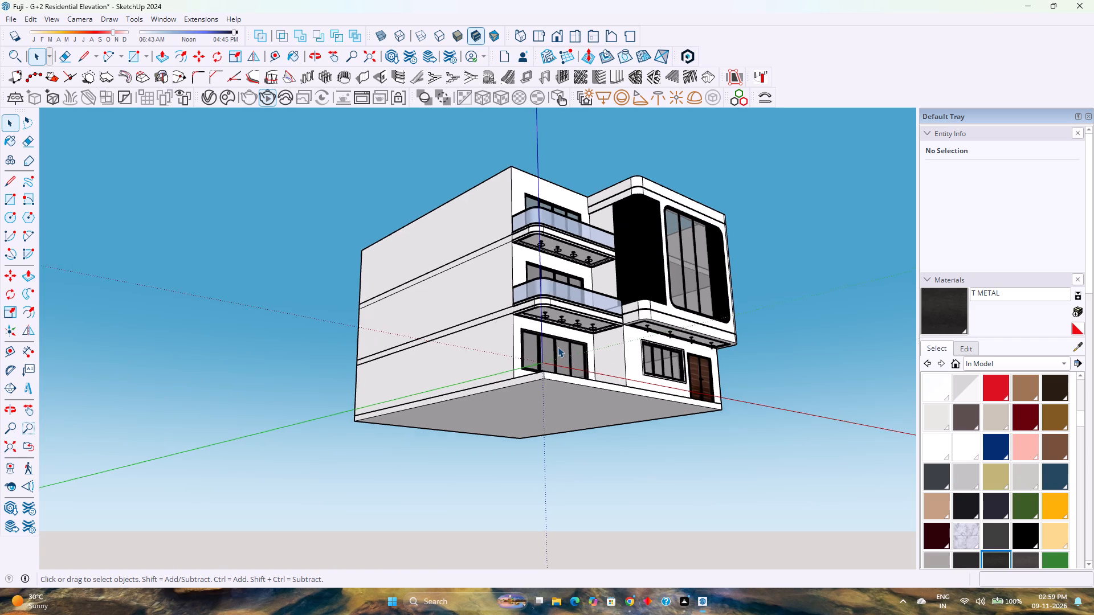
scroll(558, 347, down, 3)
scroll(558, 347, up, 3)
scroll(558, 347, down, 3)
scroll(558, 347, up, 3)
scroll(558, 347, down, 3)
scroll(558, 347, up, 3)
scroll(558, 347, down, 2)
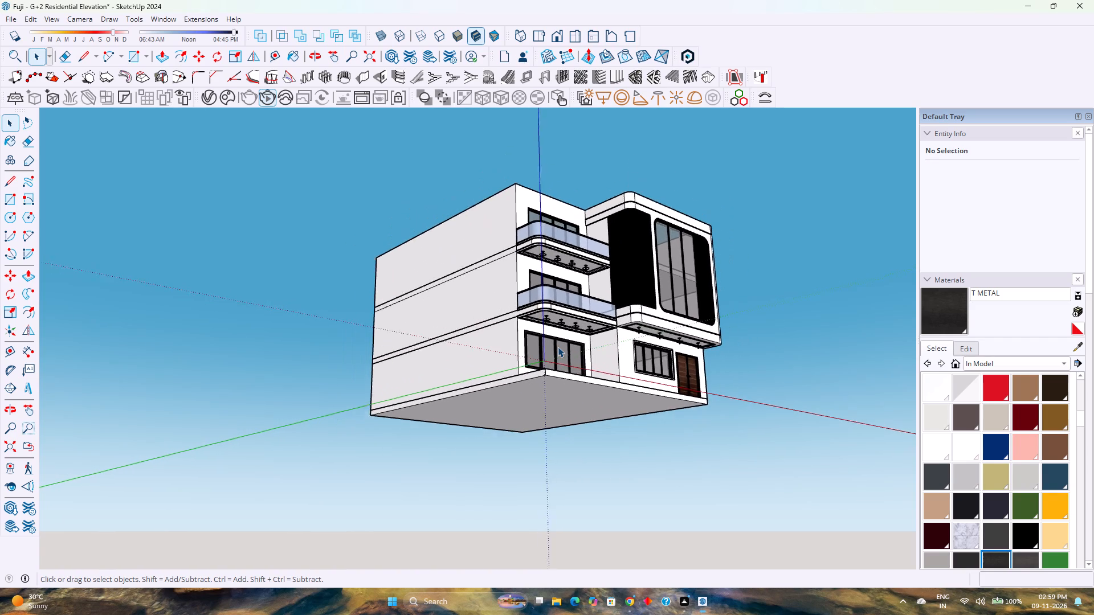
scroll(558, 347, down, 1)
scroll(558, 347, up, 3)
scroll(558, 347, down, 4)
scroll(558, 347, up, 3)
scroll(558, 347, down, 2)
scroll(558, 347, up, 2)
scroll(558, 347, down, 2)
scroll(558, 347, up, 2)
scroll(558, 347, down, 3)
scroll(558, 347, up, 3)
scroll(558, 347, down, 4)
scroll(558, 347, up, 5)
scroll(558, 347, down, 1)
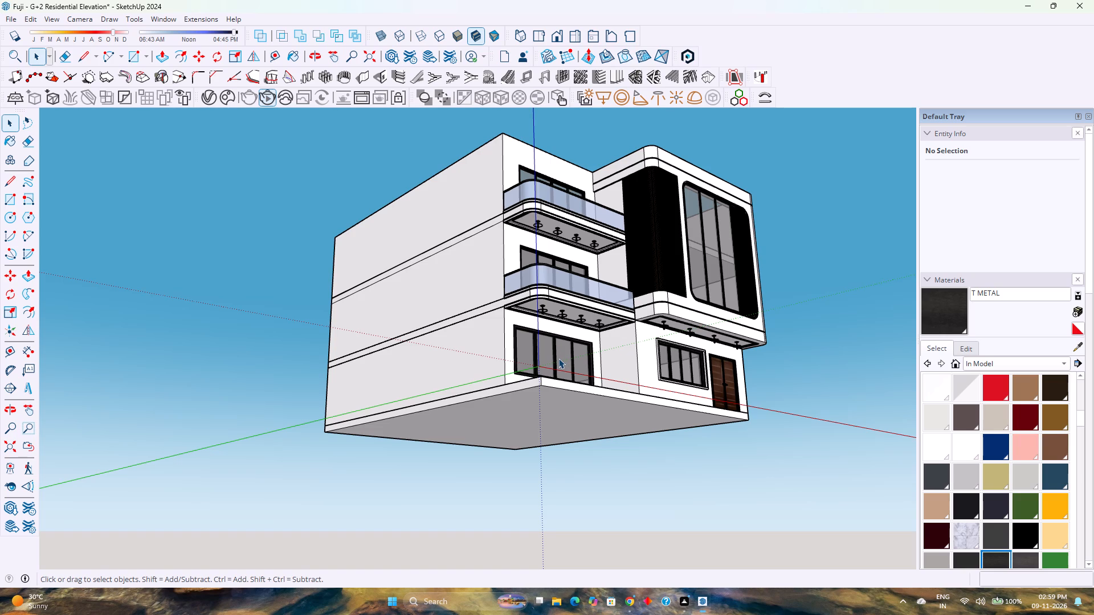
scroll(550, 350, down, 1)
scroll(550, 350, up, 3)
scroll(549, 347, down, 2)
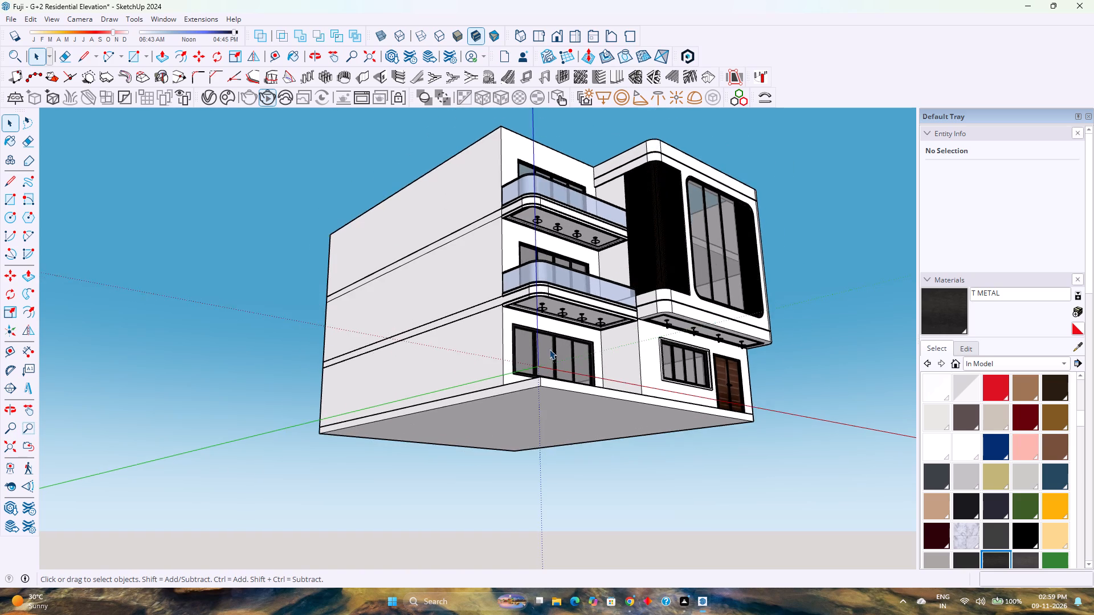
Examine the front elevation close up and from the entrance side, including the balcony undersides, lights, framed glazing and entrance door.
scroll(549, 349, up, 5)
scroll(549, 349, down, 3)
scroll(549, 349, up, 3)
scroll(549, 349, down, 4)
scroll(549, 349, up, 3)
scroll(549, 349, down, 3)
scroll(549, 349, up, 4)
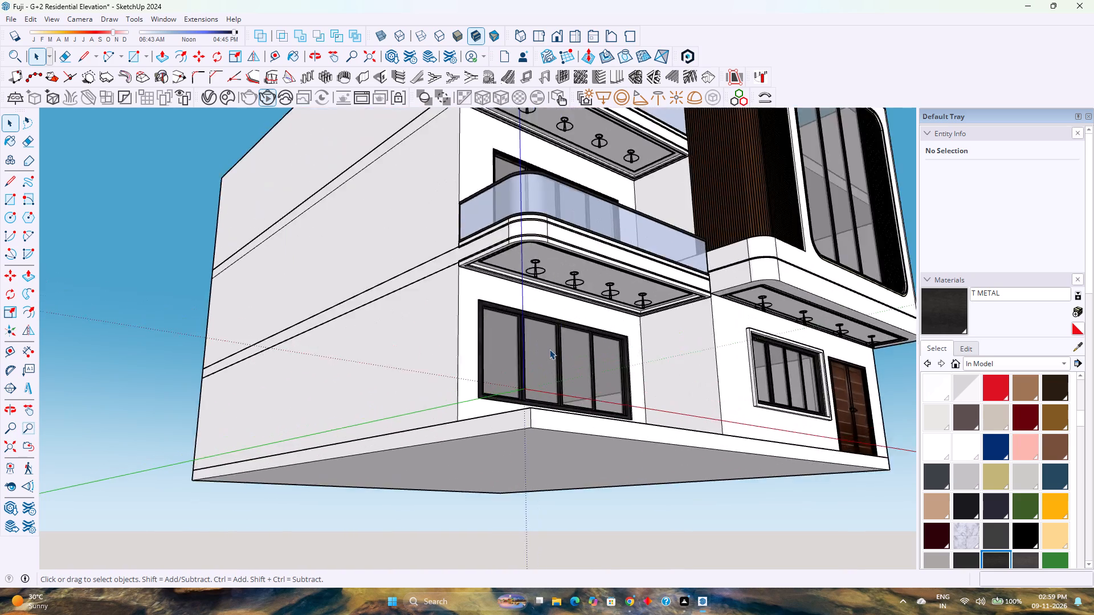
scroll(549, 349, down, 4)
scroll(549, 349, up, 4)
scroll(549, 349, down, 4)
scroll(549, 349, up, 3)
scroll(549, 349, down, 3)
middle_drag(551, 341, 457, 419)
middle_drag(454, 419, 496, 360)
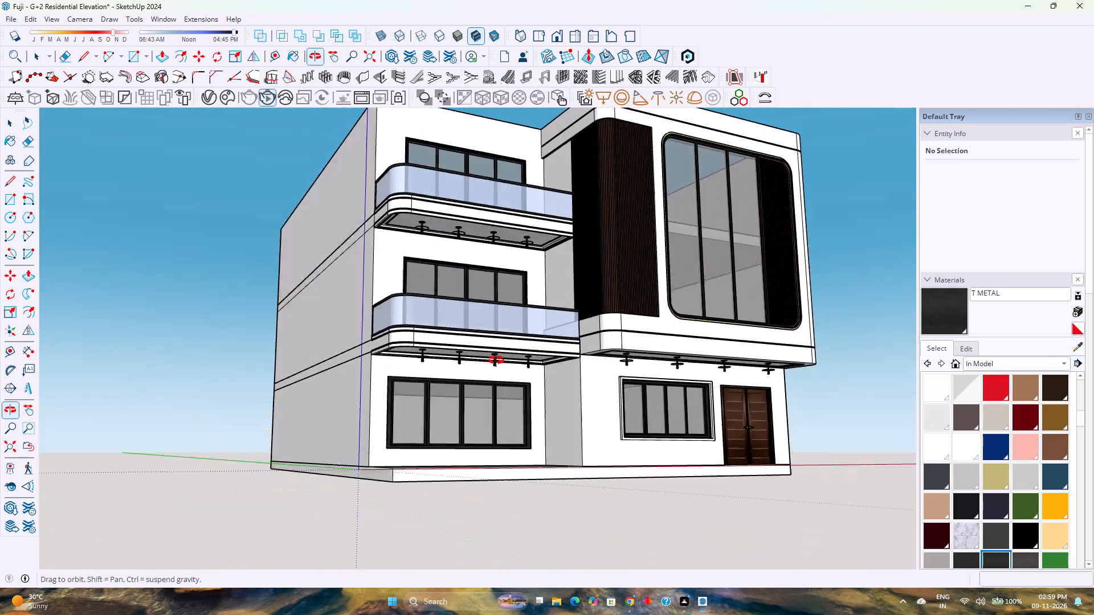
middle_drag(496, 360, 516, 351)
middle_click(516, 351)
scroll(496, 343, up, 3)
middle_drag(558, 345, 286, 380)
middle_click(281, 381)
middle_drag(278, 382, 377, 350)
middle_drag(436, 338, 529, 325)
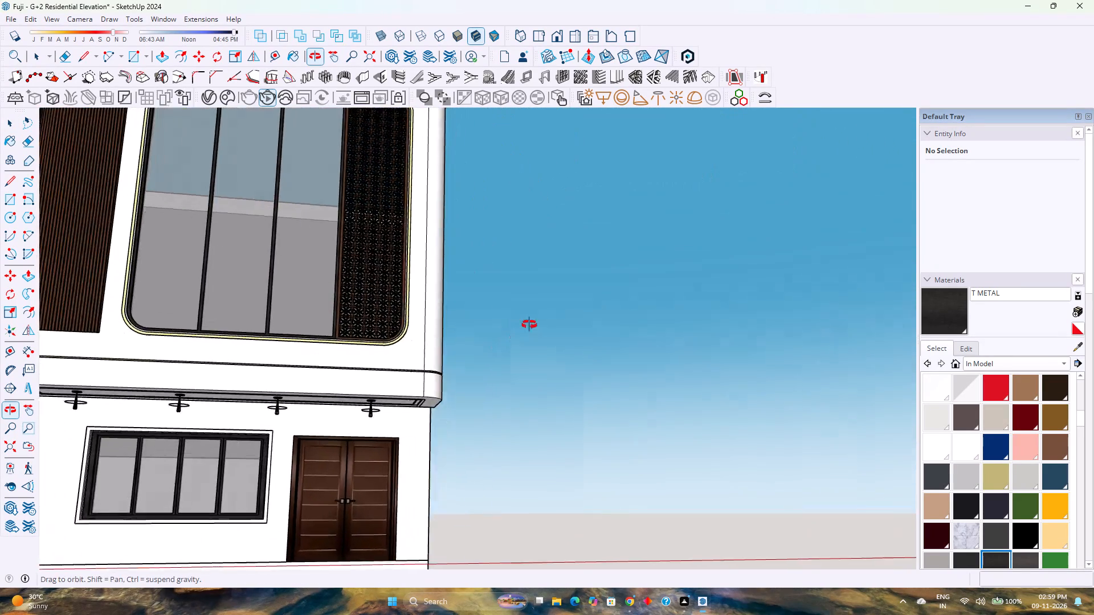
middle_drag(529, 325, 532, 325)
scroll(532, 325, up, 1)
scroll(534, 325, down, 16)
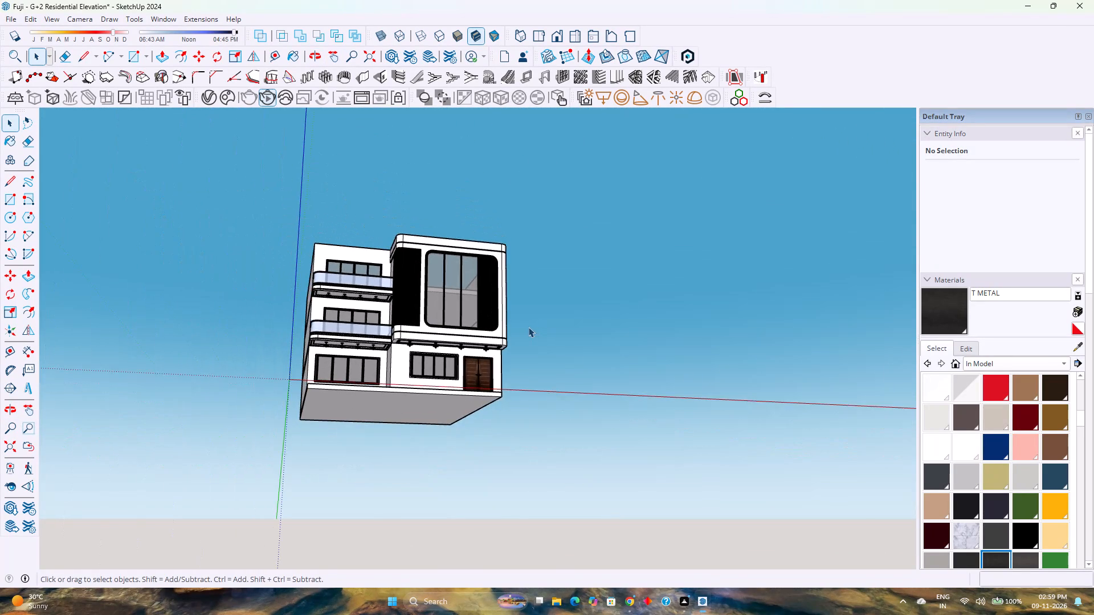
scroll(528, 327, up, 3)
scroll(463, 332, down, 3)
scroll(448, 338, up, 1)
scroll(223, 320, up, 4)
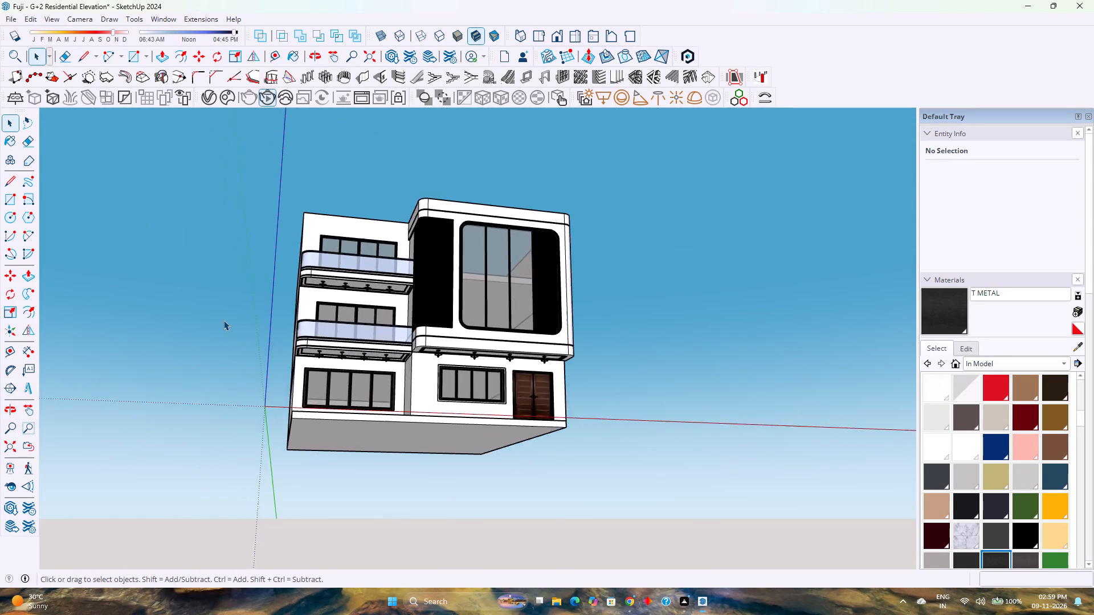
scroll(388, 284, up, 3)
middle_click(390, 283)
middle_drag(391, 284, 366, 392)
scroll(366, 372, down, 5)
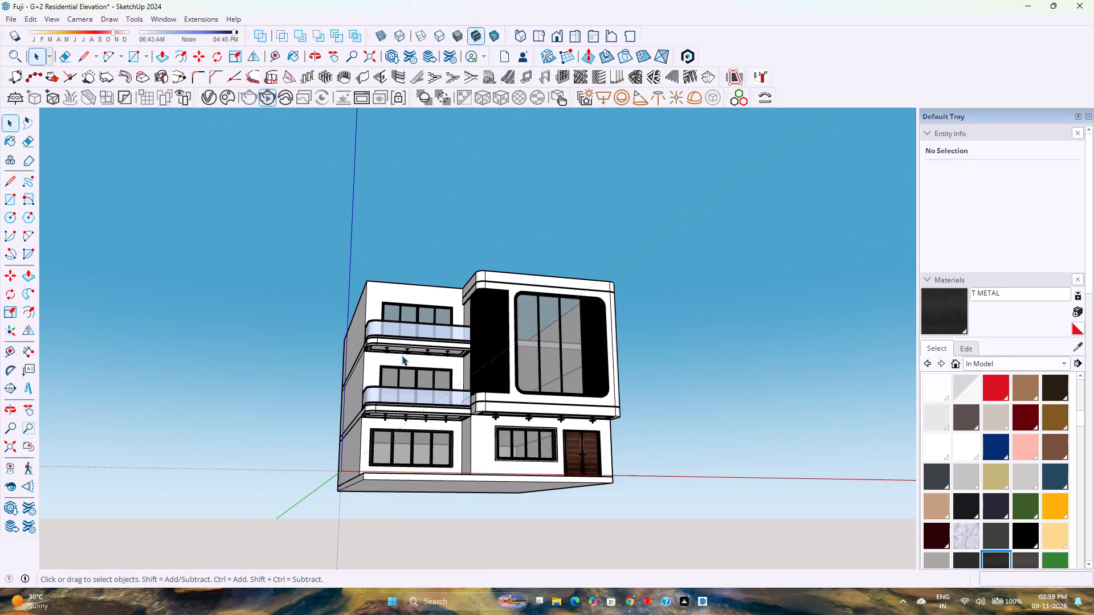
middle_drag(389, 358, 309, 404)
middle_drag(295, 416, 280, 435)
middle_drag(280, 450, 531, 380)
middle_drag(504, 379, 105, 455)
middle_click(105, 455)
scroll(378, 407, down, 4)
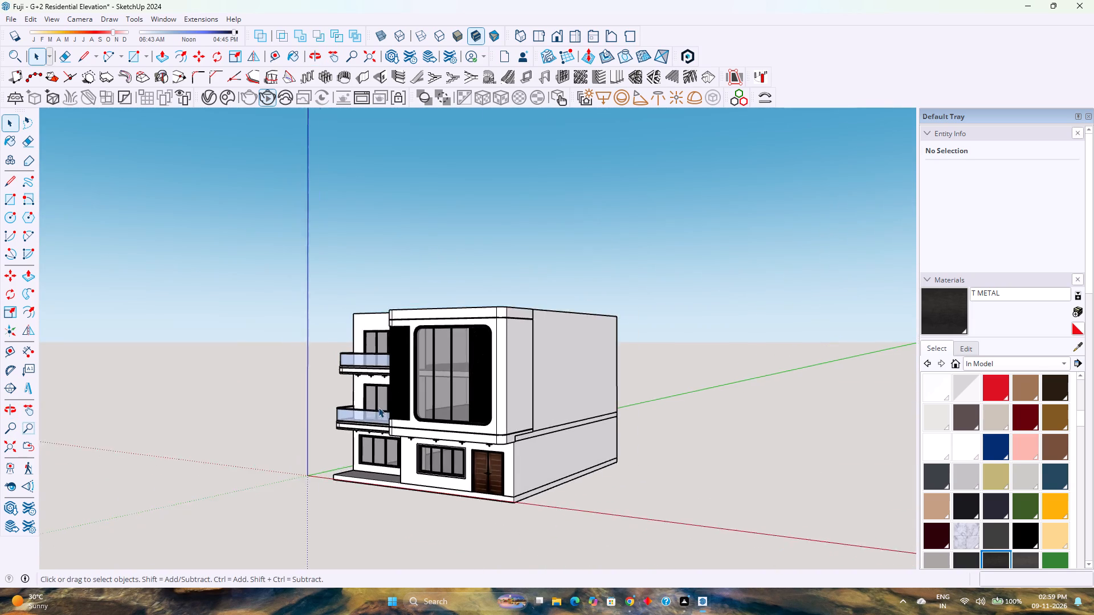
scroll(369, 411, up, 7)
scroll(365, 413, down, 4)
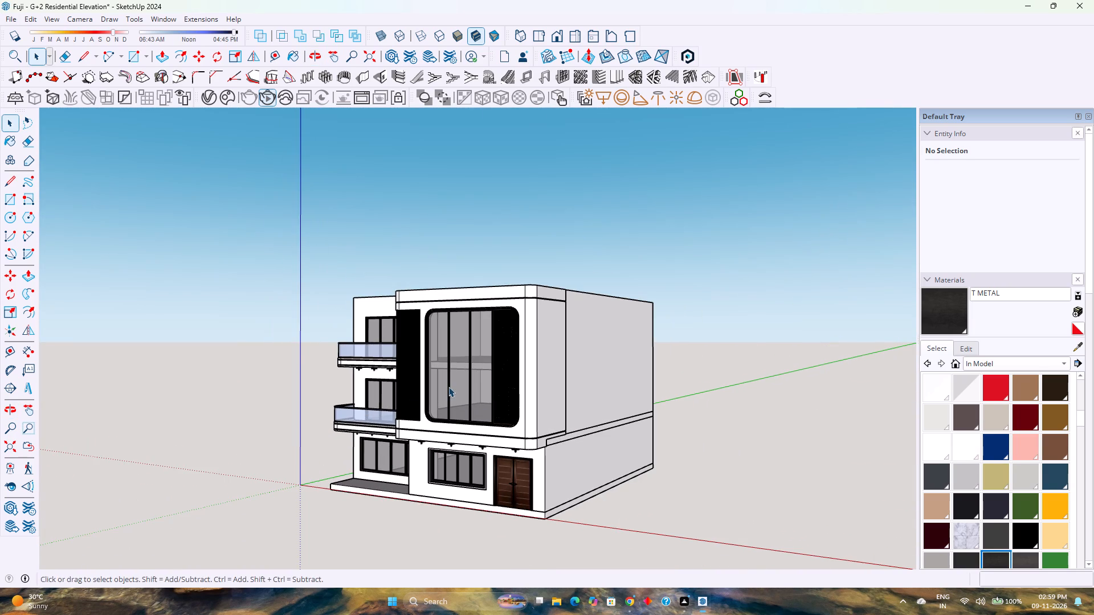
scroll(448, 387, down, 4)
middle_drag(398, 421, 537, 337)
middle_drag(542, 335, 553, 333)
middle_drag(557, 333, 569, 331)
middle_click(571, 331)
middle_drag(574, 331, 582, 333)
middle_click(583, 334)
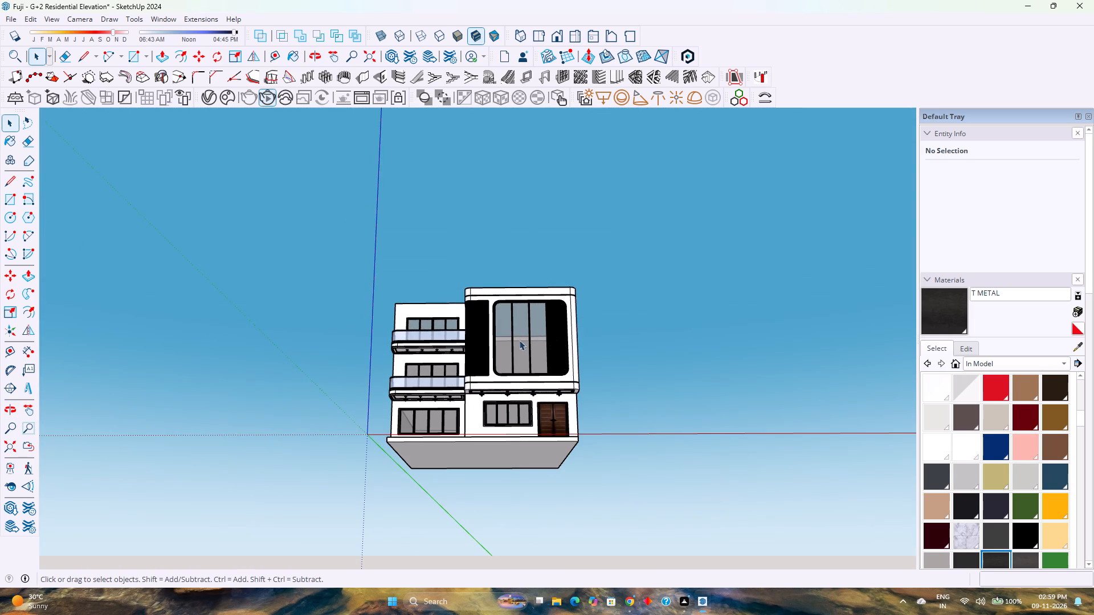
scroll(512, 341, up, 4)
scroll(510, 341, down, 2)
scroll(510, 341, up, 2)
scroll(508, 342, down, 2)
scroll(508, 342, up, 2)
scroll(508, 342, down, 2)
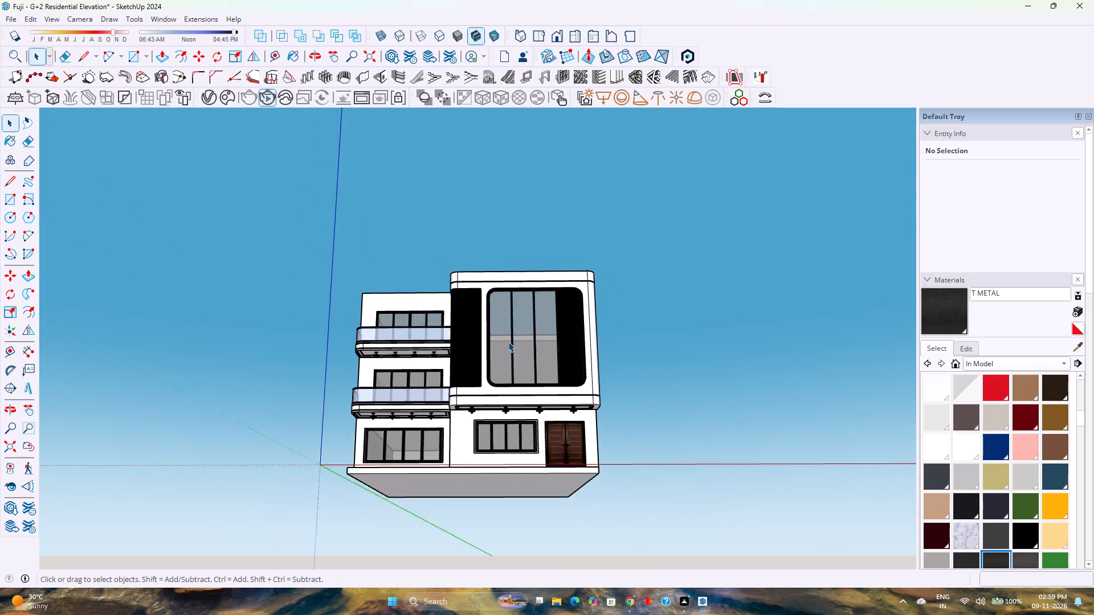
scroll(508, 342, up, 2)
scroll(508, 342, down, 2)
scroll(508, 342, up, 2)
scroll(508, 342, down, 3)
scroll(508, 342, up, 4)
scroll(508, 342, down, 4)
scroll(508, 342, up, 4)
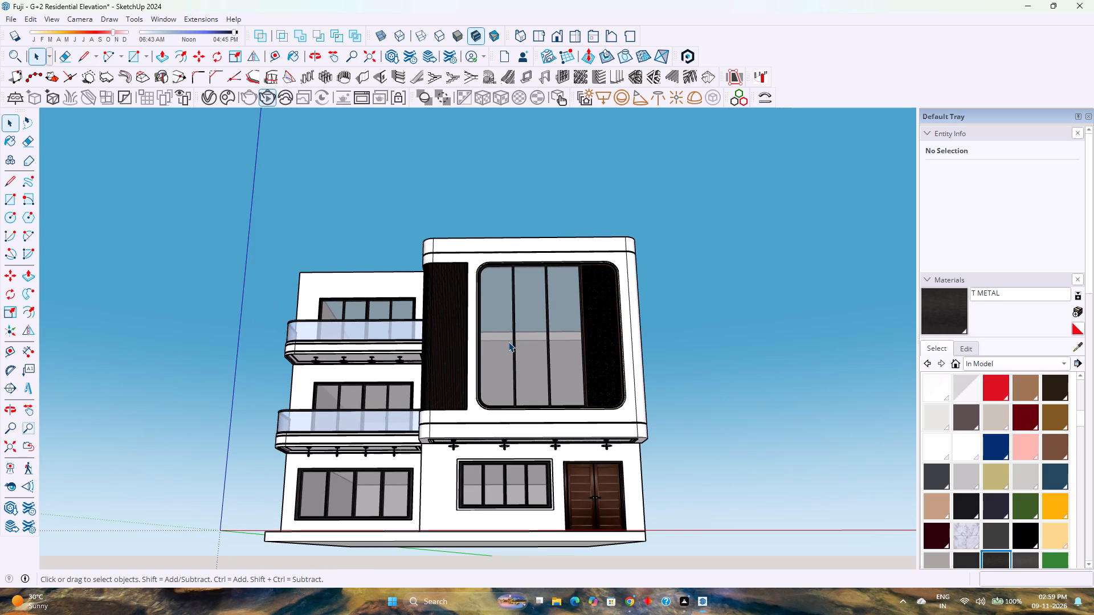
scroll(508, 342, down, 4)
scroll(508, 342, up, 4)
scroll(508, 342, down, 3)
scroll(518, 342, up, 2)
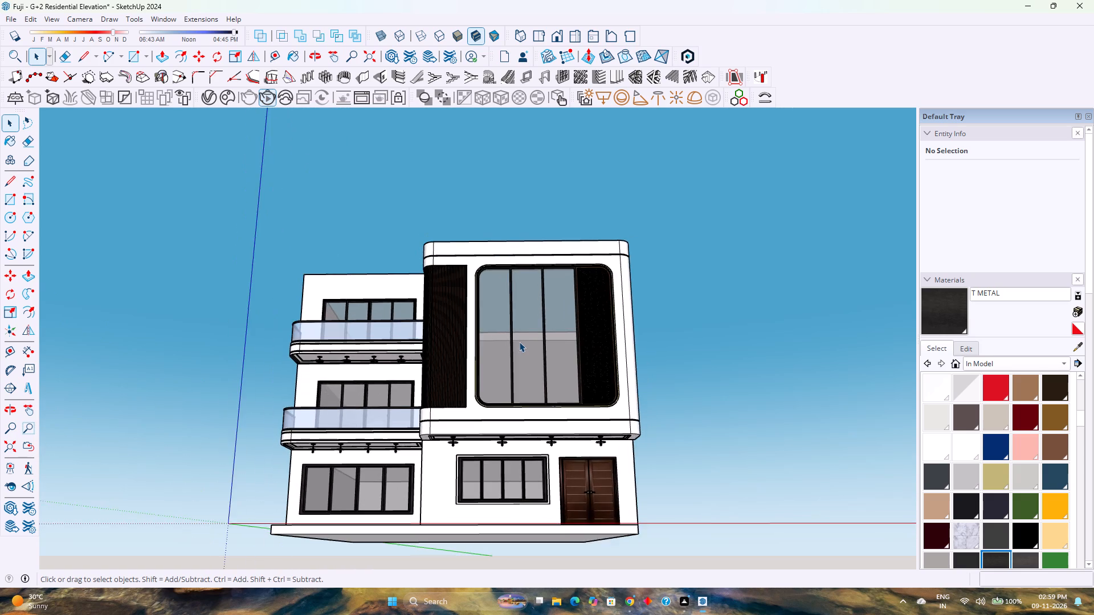
Examine the ground-floor entrance front, the patterned screen beside the large glazing, and the plain side wall on the entrance side.
scroll(519, 342, up, 5)
middle_drag(522, 351, 398, 510)
middle_drag(397, 513, 395, 518)
middle_click(394, 521)
middle_click(394, 524)
middle_click(394, 526)
middle_click(394, 526)
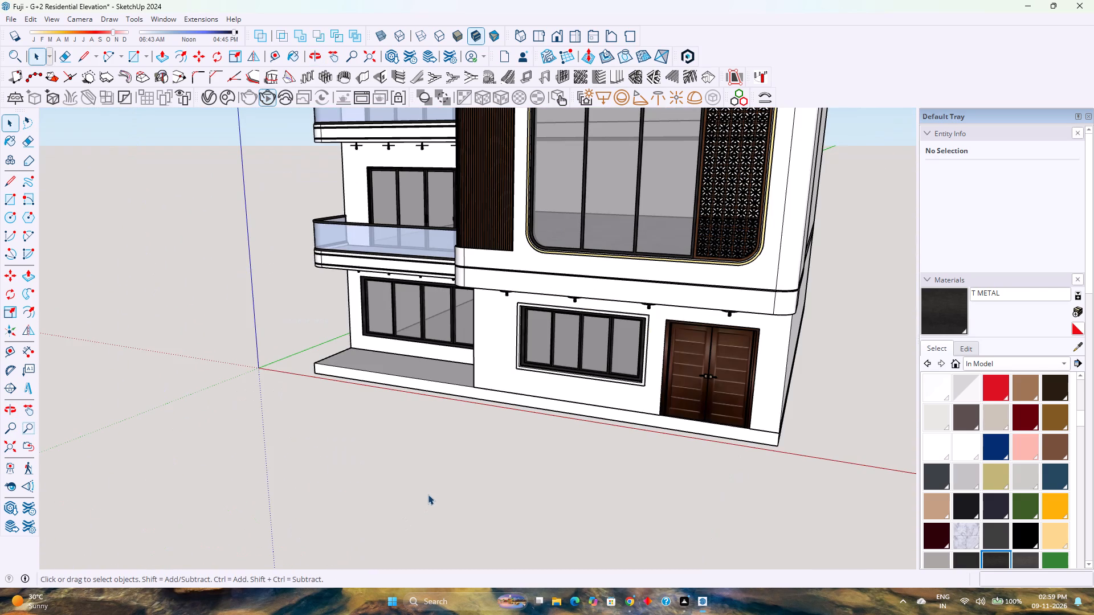
scroll(427, 483, down, 5)
scroll(427, 483, up, 5)
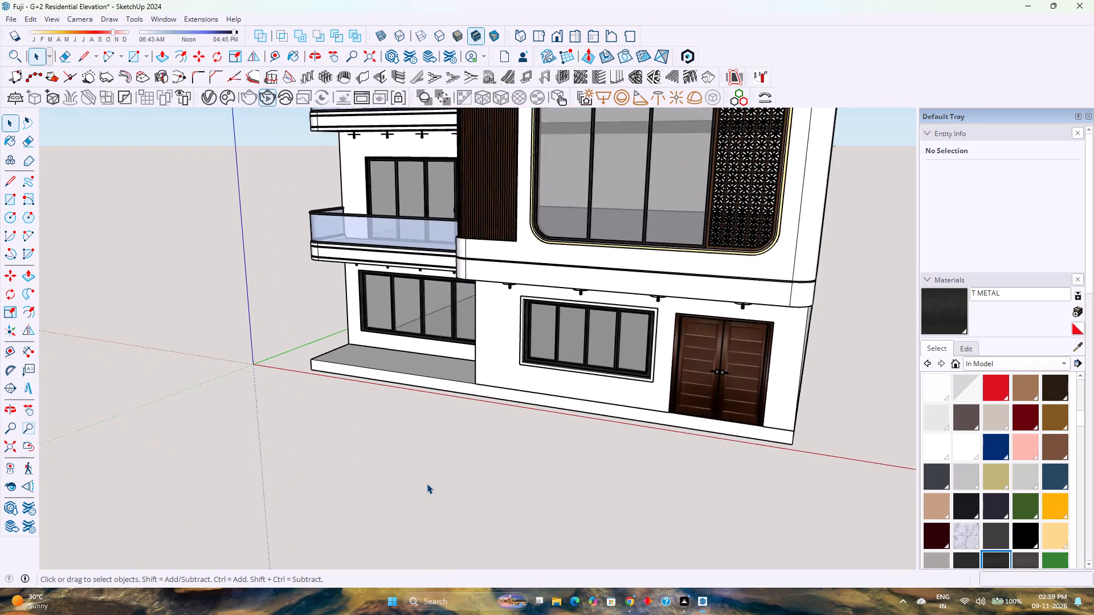
scroll(427, 483, down, 10)
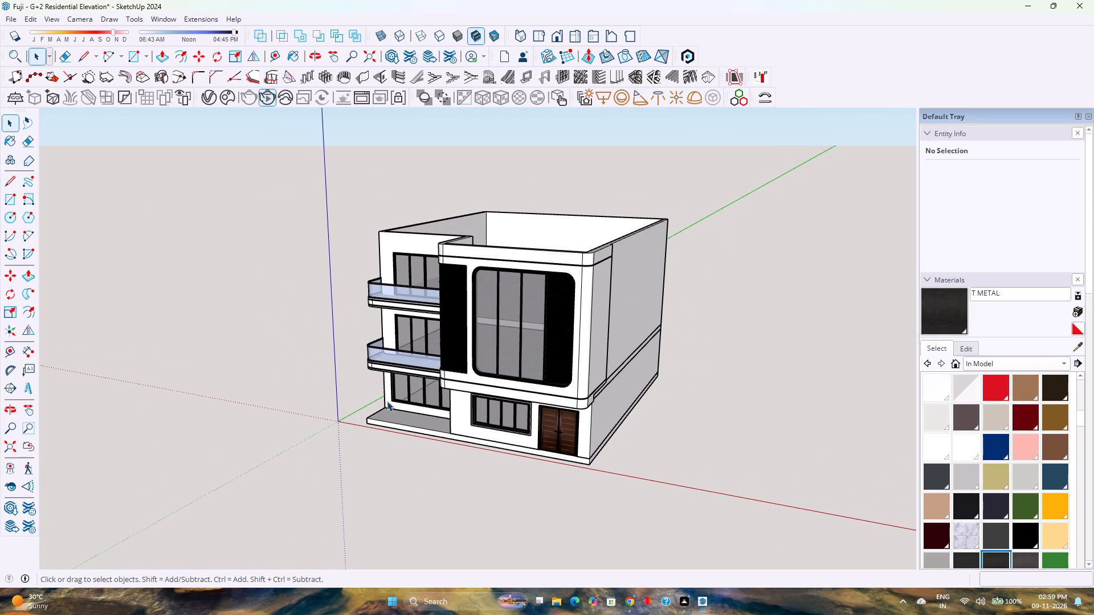
scroll(401, 424, up, 1)
scroll(402, 424, down, 3)
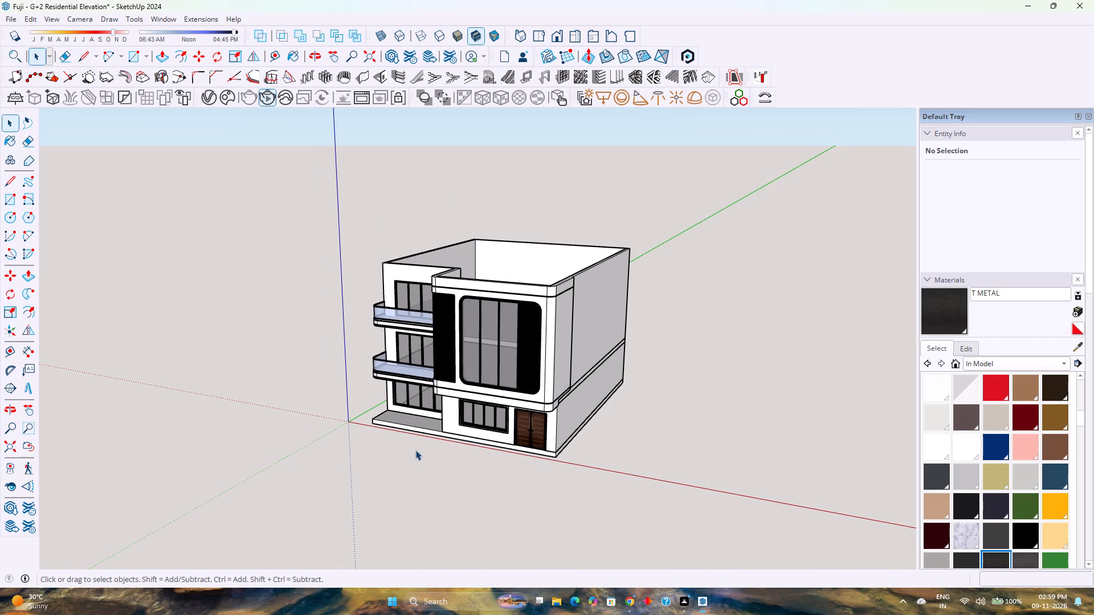
scroll(414, 448, up, 4)
scroll(559, 386, down, 1)
middle_drag(557, 386, 411, 380)
scroll(493, 391, up, 1)
middle_click(410, 379)
scroll(433, 368, down, 3)
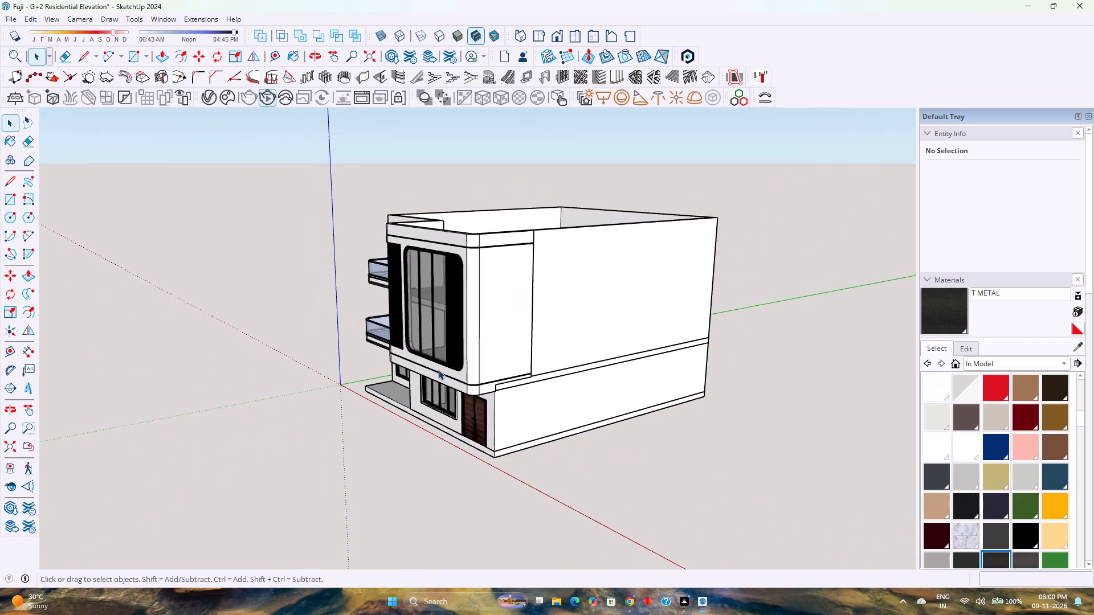
scroll(449, 374, up, 1)
middle_drag(471, 378, 353, 314)
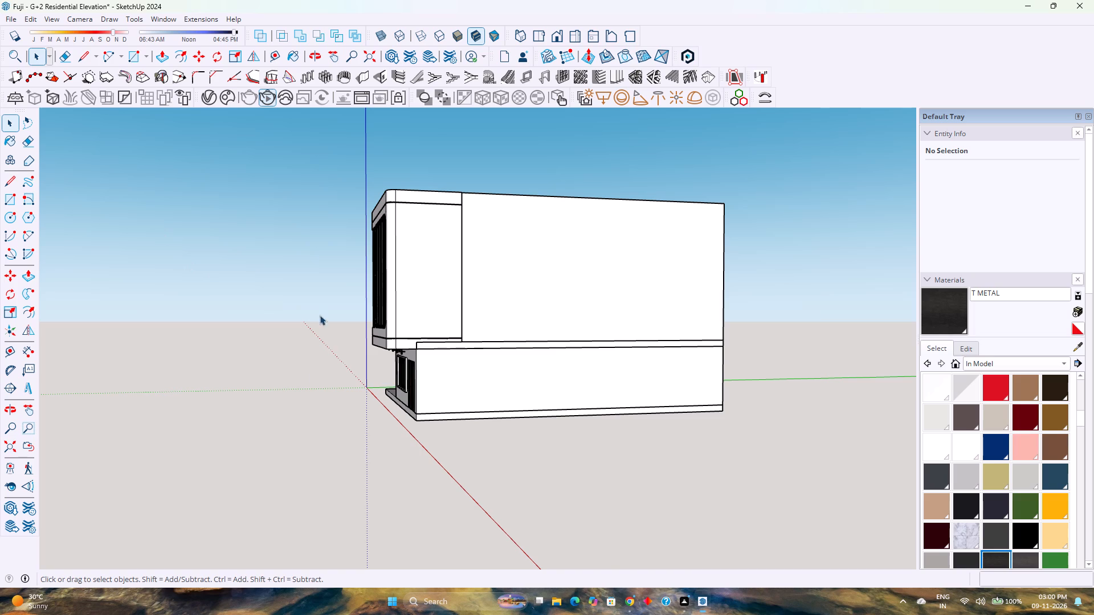
scroll(409, 364, down, 4)
scroll(407, 364, up, 2)
scroll(308, 446, up, 1)
Examine the building from the front and below, the balcony-side wall and balconies, and the roof terrace from above.
middle_drag(309, 446, 444, 429)
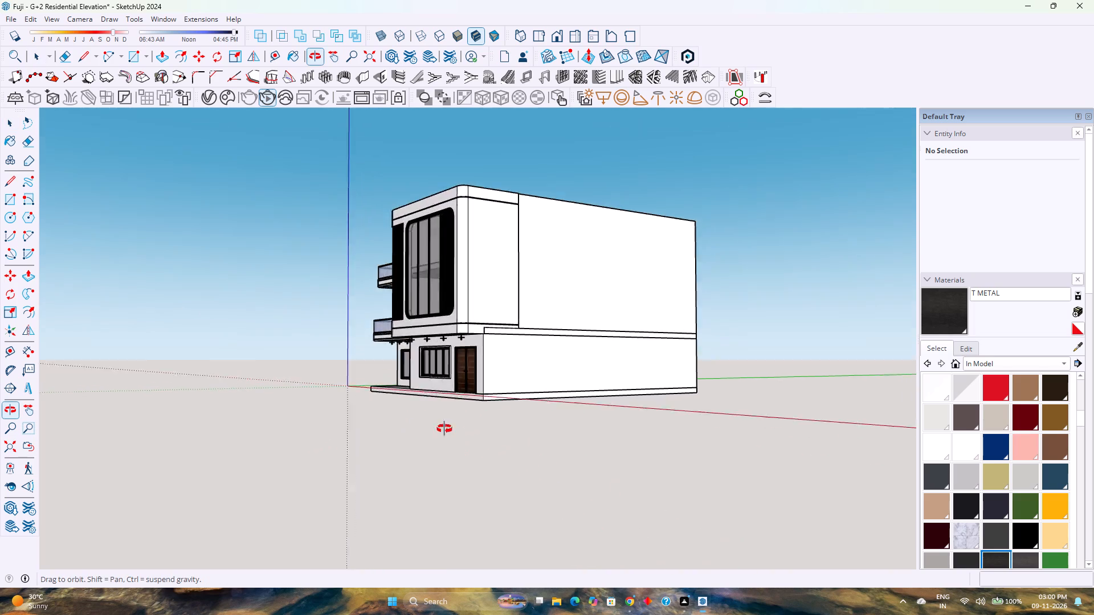
middle_drag(444, 429, 732, 399)
middle_click(732, 399)
scroll(555, 393, up, 8)
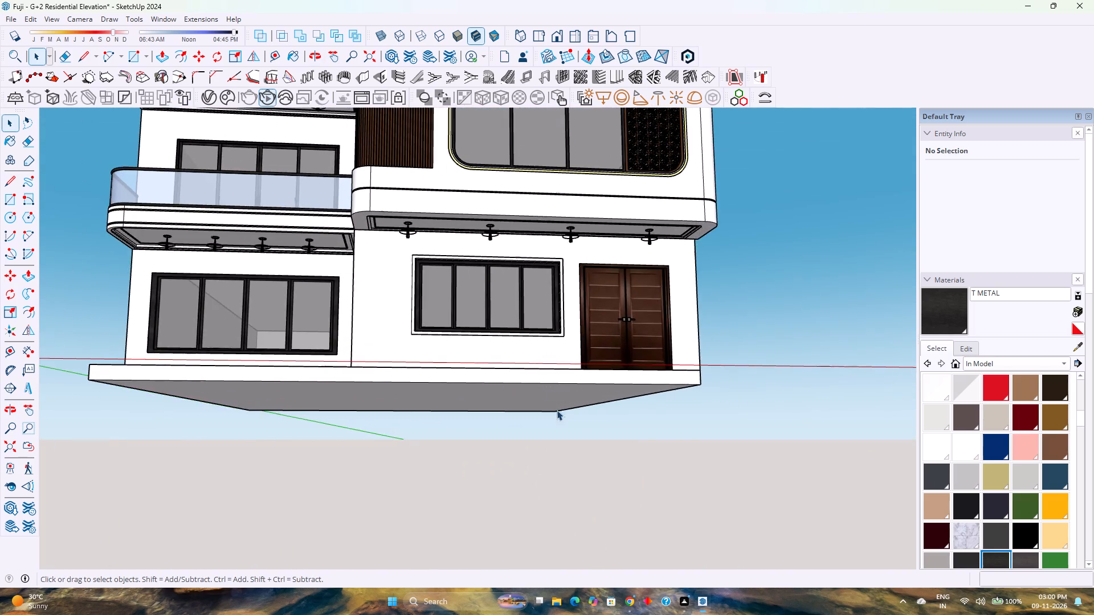
middle_drag(558, 427, 647, 406)
middle_click(322, 436)
middle_click(320, 436)
middle_drag(328, 436, 335, 435)
scroll(376, 413, down, 5)
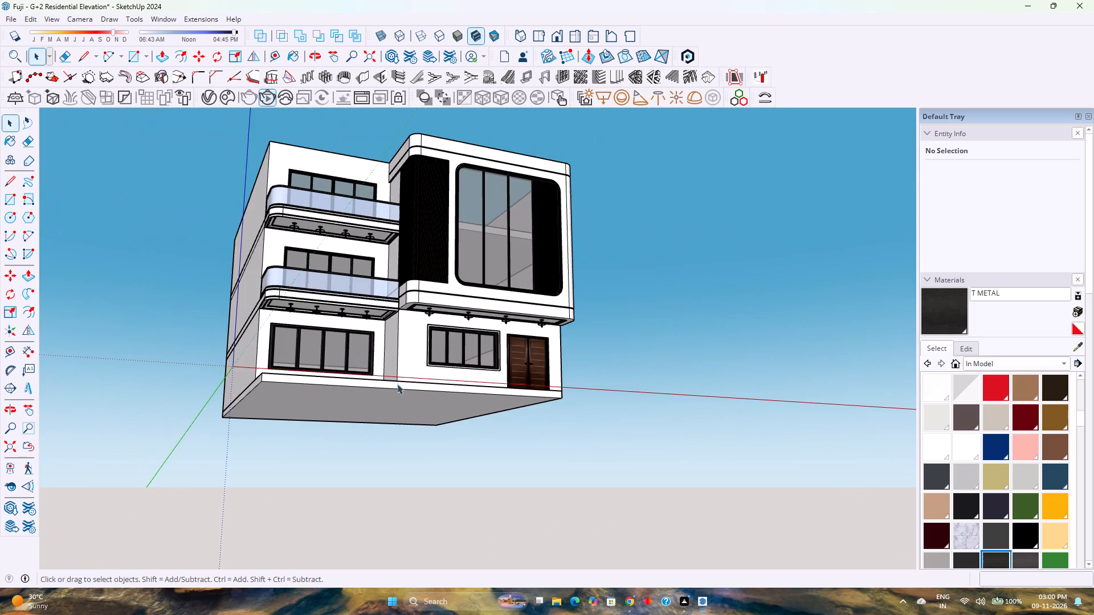
middle_drag(404, 350, 228, 486)
scroll(218, 431, down, 5)
scroll(218, 431, up, 7)
middle_drag(219, 431, 592, 478)
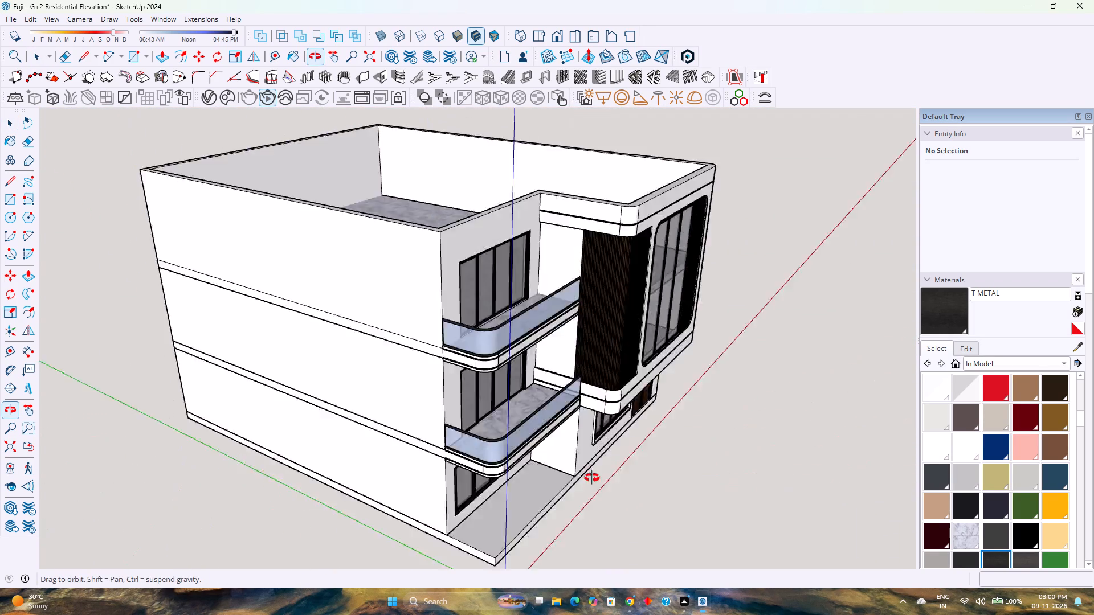
middle_drag(592, 478, 341, 455)
middle_click(340, 455)
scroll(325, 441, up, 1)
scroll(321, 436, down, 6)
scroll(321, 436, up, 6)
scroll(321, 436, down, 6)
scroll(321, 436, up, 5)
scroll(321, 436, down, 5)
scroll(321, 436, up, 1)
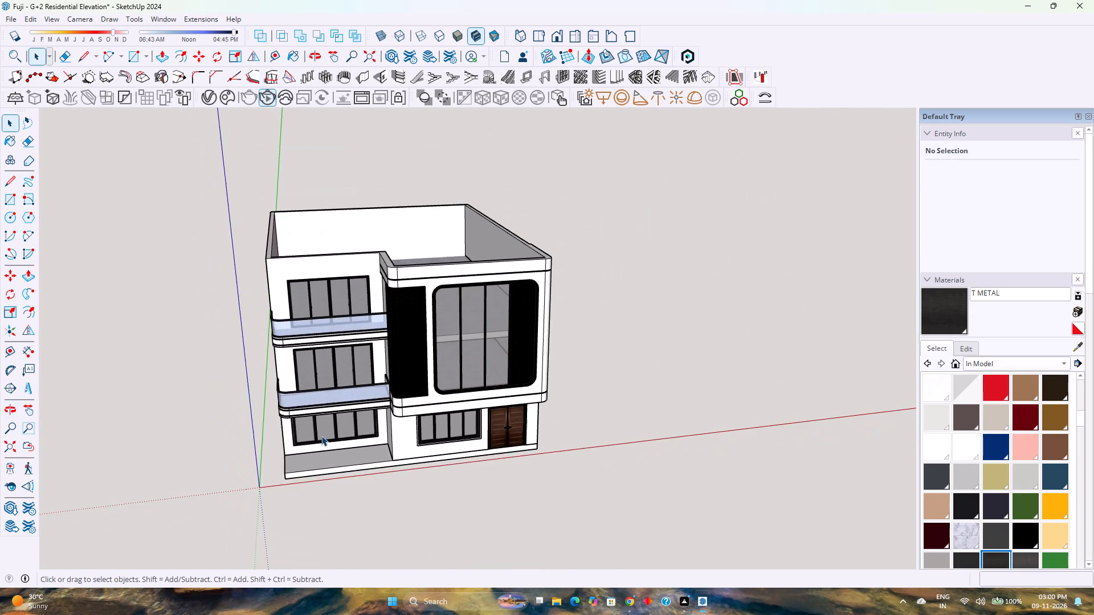
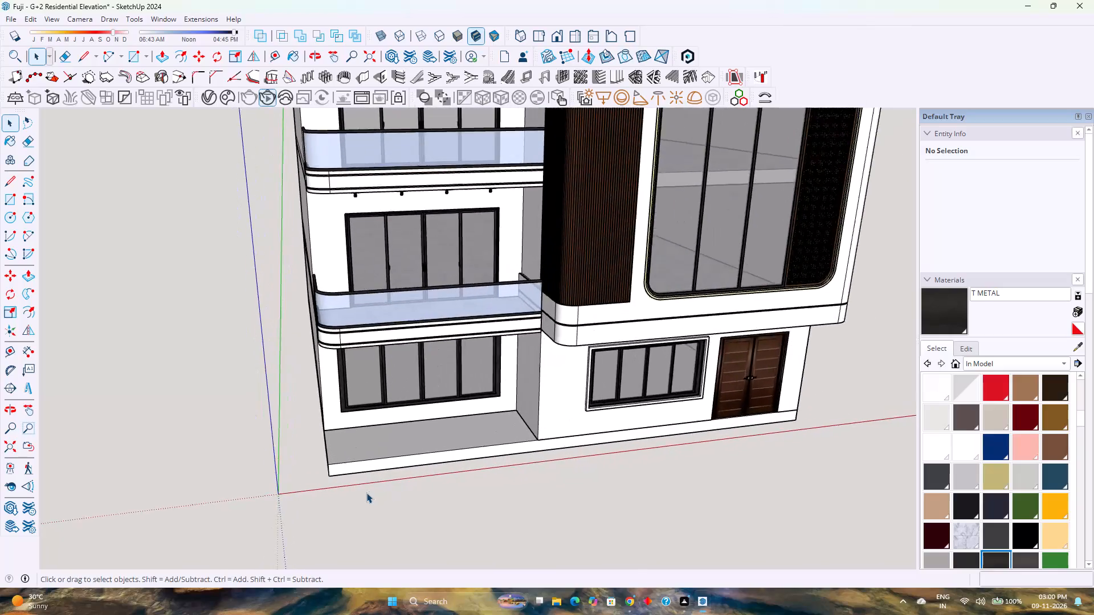
Push/pull the front face of the building's base slab outward by 10' inside its group.
scroll(366, 493, down, 3)
scroll(366, 493, up, 3)
scroll(366, 493, down, 3)
scroll(366, 493, up, 2)
scroll(366, 493, down, 3)
scroll(366, 493, up, 1)
scroll(366, 493, down, 3)
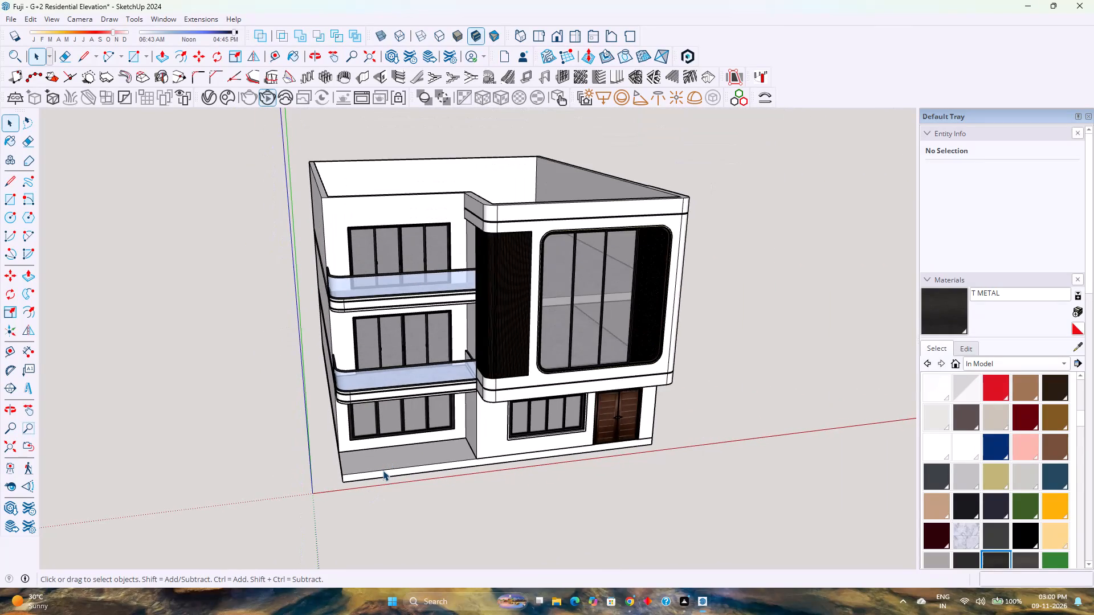
double_click(383, 471)
double_click(381, 472)
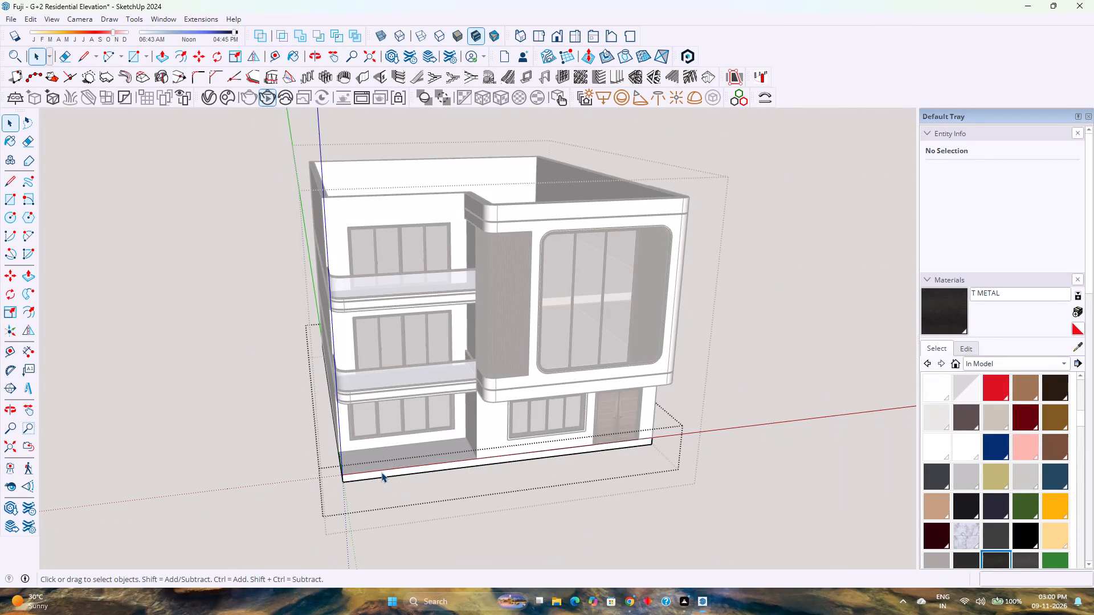
click(381, 472)
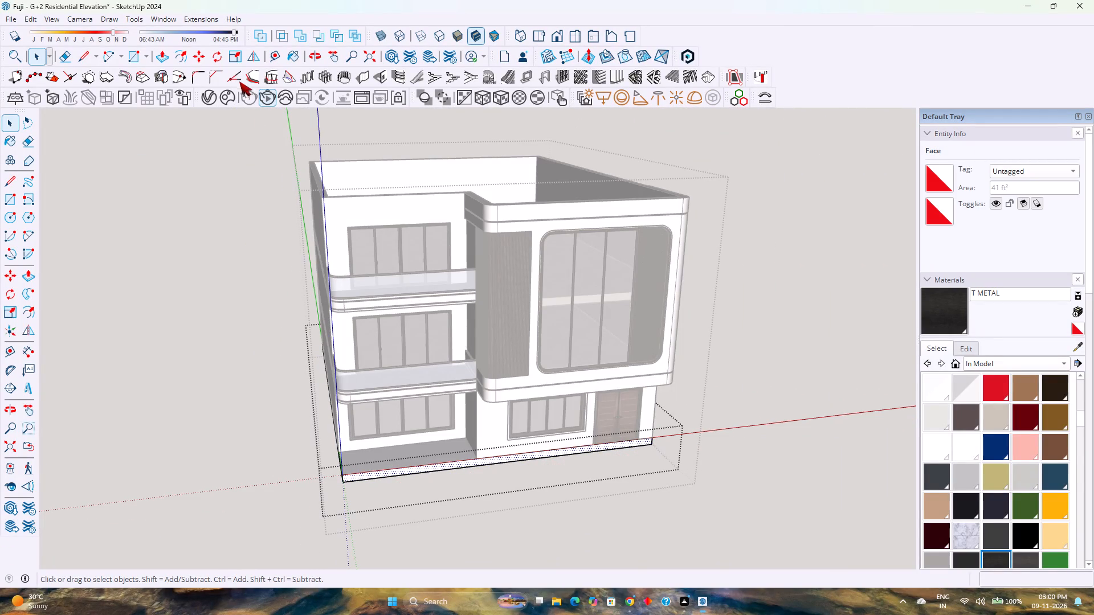
click(163, 54)
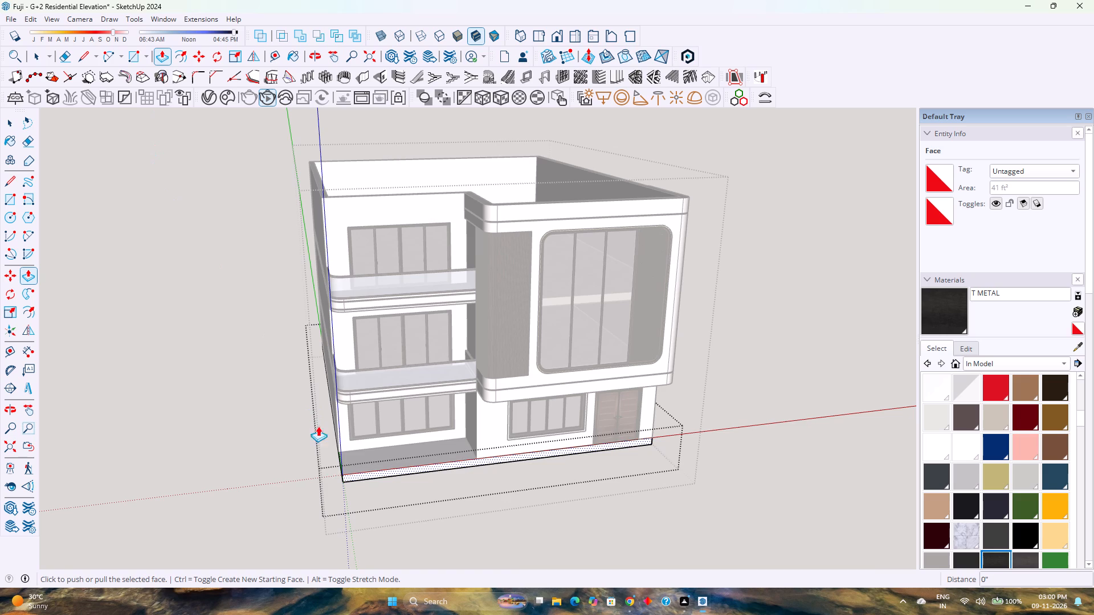
click(353, 479)
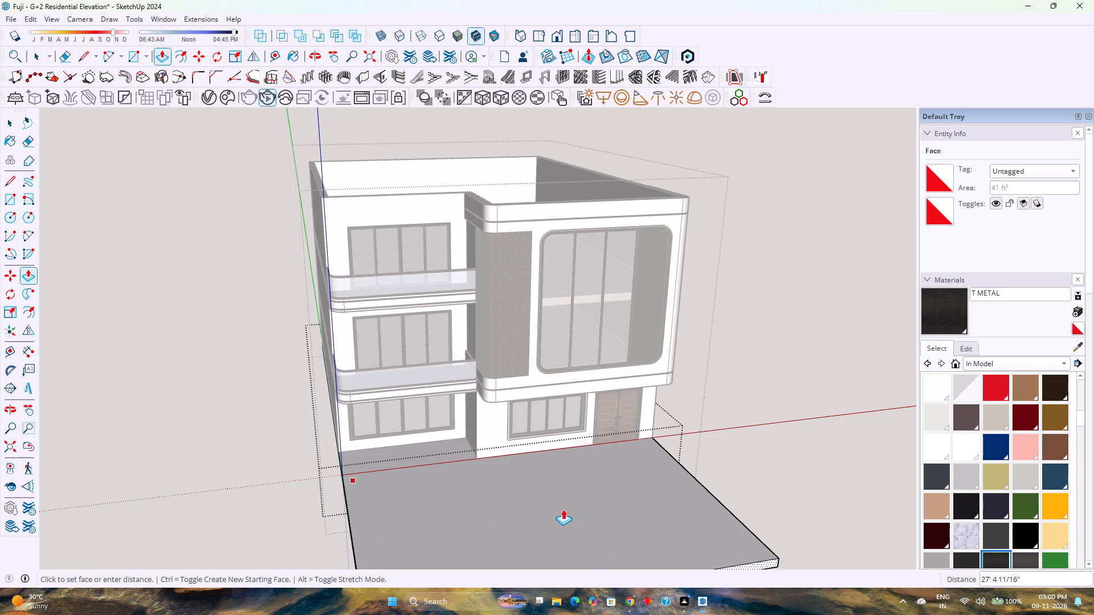
text(10')
key(Return)
scroll(591, 444, down, 5)
key(space)
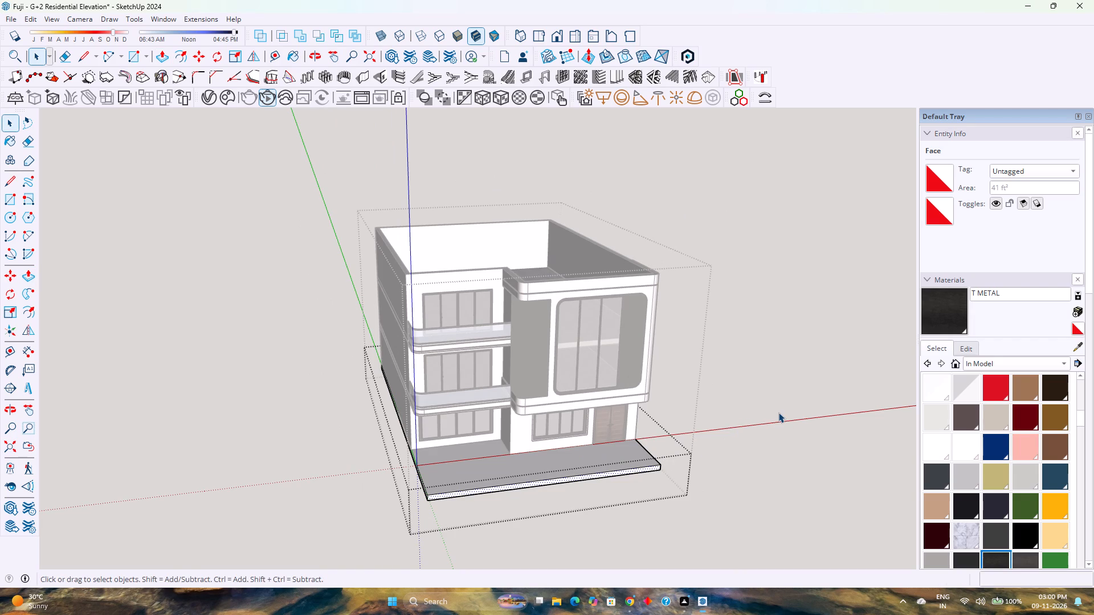
click(770, 408)
Examine the extended base slab and the building from the side and the front.
middle_drag(484, 350, 822, 308)
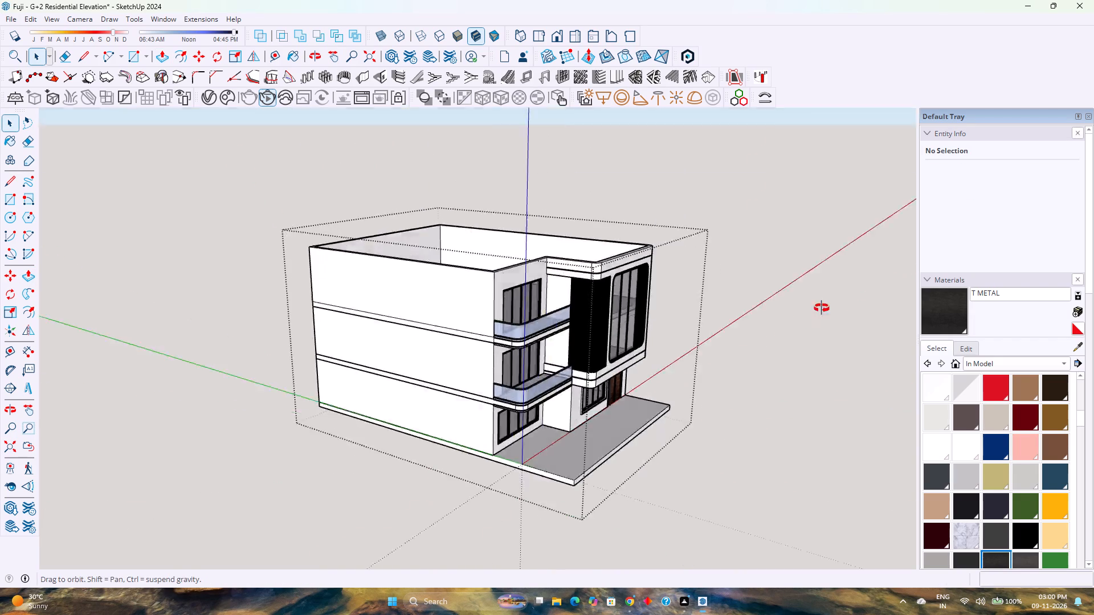
middle_drag(822, 308, 876, 293)
scroll(593, 351, up, 3)
middle_drag(669, 393, 624, 330)
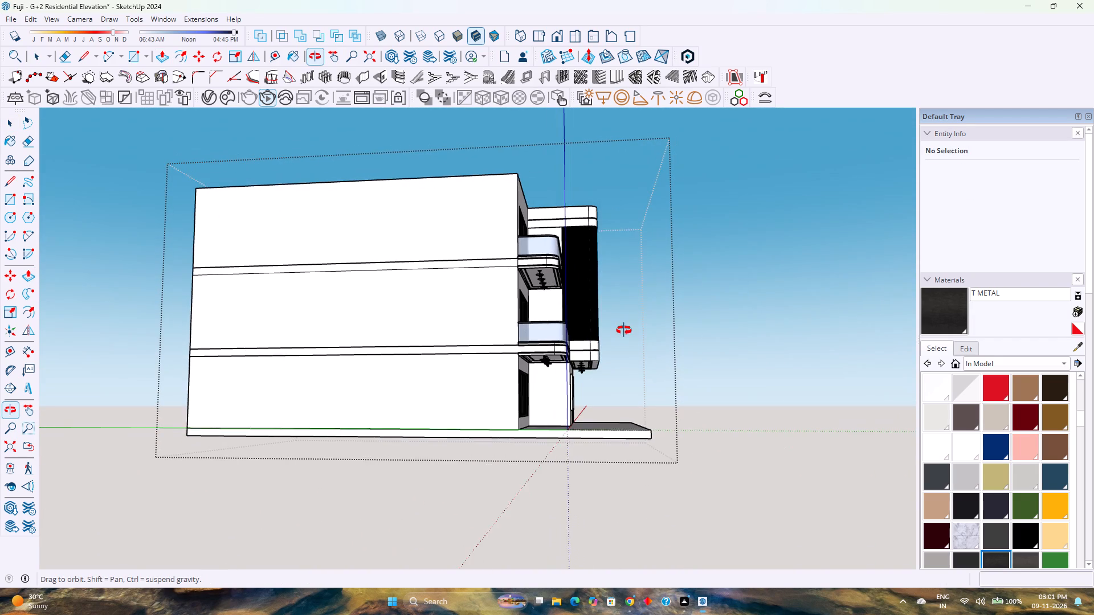
middle_drag(624, 330, 624, 331)
middle_click(624, 331)
scroll(619, 333, up, 3)
scroll(619, 333, down, 3)
middle_drag(620, 333, 172, 420)
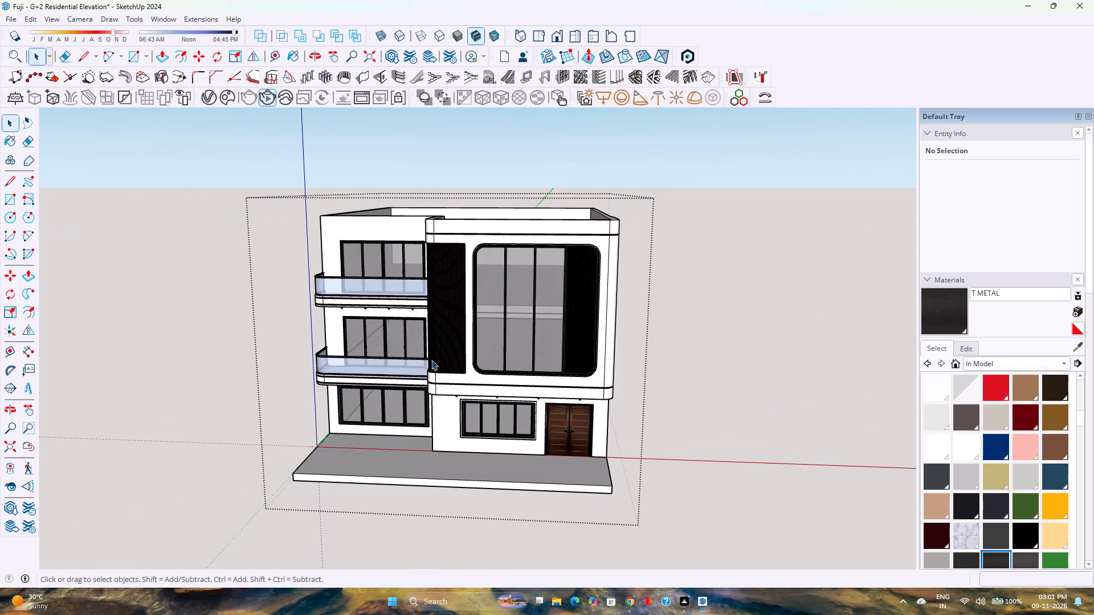
scroll(431, 360, up, 3)
scroll(367, 407, up, 3)
scroll(449, 350, down, 3)
middle_drag(451, 356, 541, 243)
middle_click(541, 243)
scroll(515, 274, down, 2)
scroll(501, 333, up, 3)
middle_drag(501, 333, 457, 397)
scroll(451, 366, down, 5)
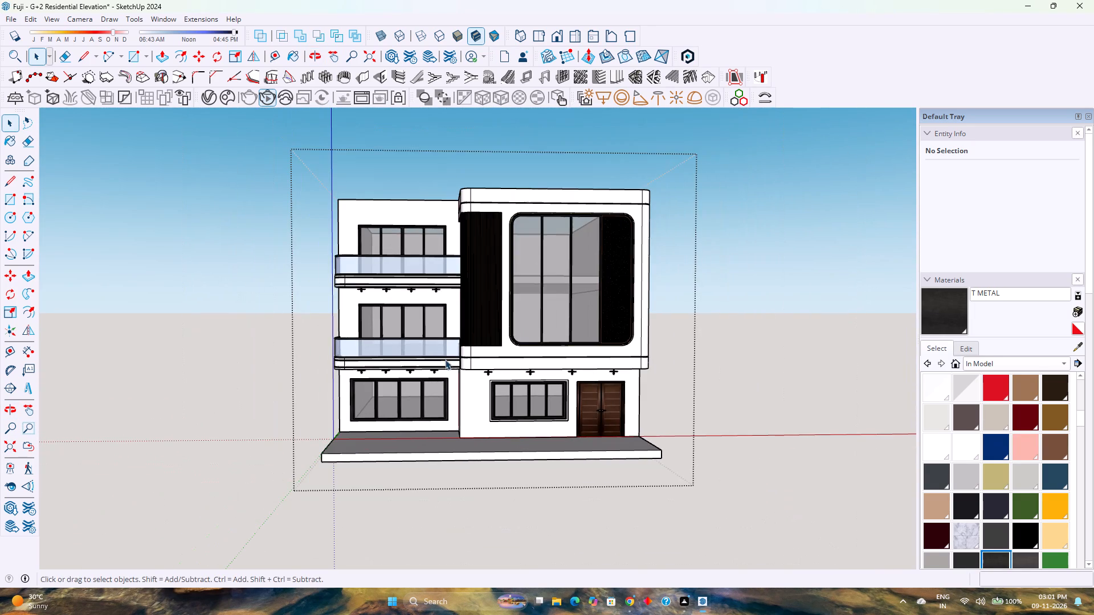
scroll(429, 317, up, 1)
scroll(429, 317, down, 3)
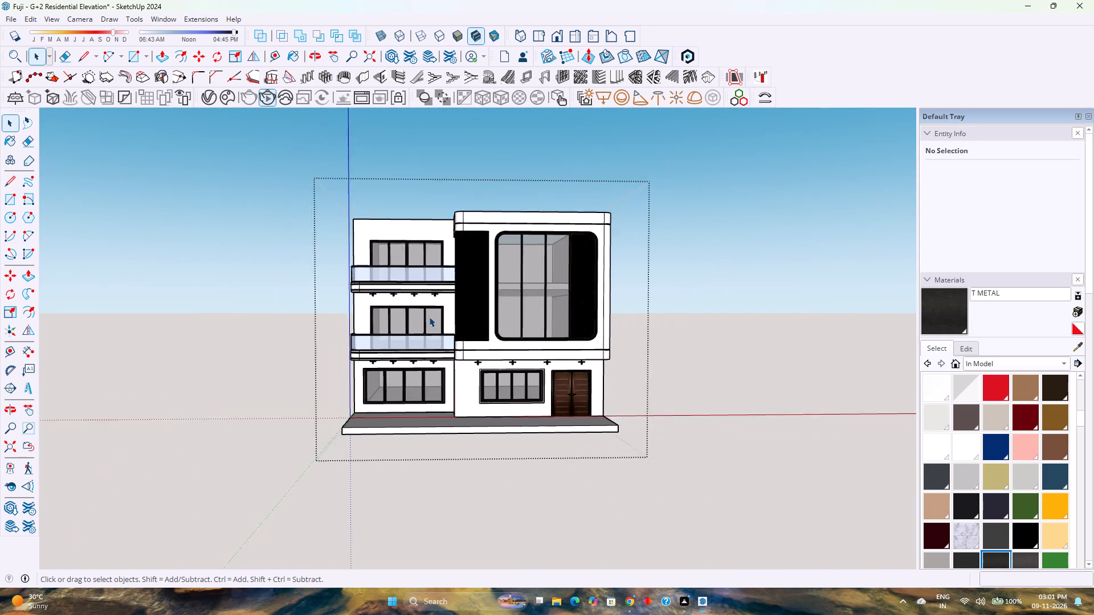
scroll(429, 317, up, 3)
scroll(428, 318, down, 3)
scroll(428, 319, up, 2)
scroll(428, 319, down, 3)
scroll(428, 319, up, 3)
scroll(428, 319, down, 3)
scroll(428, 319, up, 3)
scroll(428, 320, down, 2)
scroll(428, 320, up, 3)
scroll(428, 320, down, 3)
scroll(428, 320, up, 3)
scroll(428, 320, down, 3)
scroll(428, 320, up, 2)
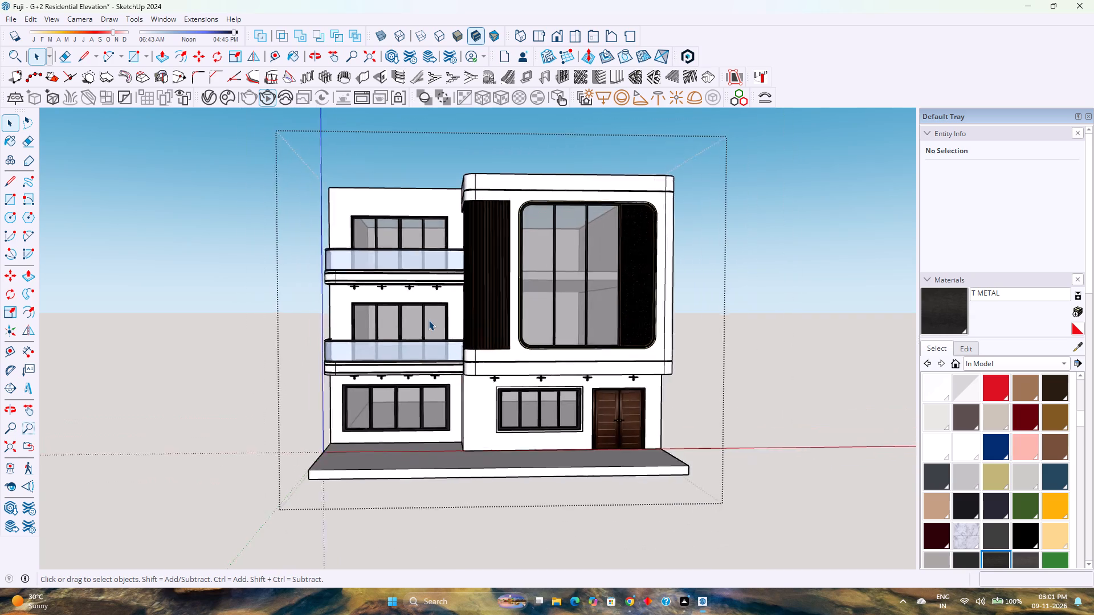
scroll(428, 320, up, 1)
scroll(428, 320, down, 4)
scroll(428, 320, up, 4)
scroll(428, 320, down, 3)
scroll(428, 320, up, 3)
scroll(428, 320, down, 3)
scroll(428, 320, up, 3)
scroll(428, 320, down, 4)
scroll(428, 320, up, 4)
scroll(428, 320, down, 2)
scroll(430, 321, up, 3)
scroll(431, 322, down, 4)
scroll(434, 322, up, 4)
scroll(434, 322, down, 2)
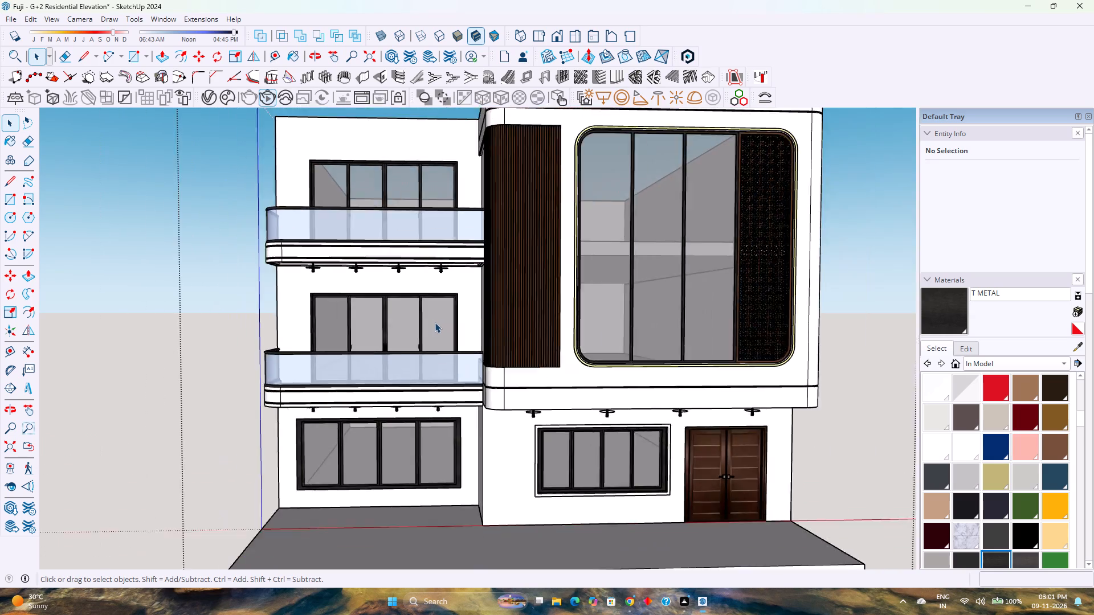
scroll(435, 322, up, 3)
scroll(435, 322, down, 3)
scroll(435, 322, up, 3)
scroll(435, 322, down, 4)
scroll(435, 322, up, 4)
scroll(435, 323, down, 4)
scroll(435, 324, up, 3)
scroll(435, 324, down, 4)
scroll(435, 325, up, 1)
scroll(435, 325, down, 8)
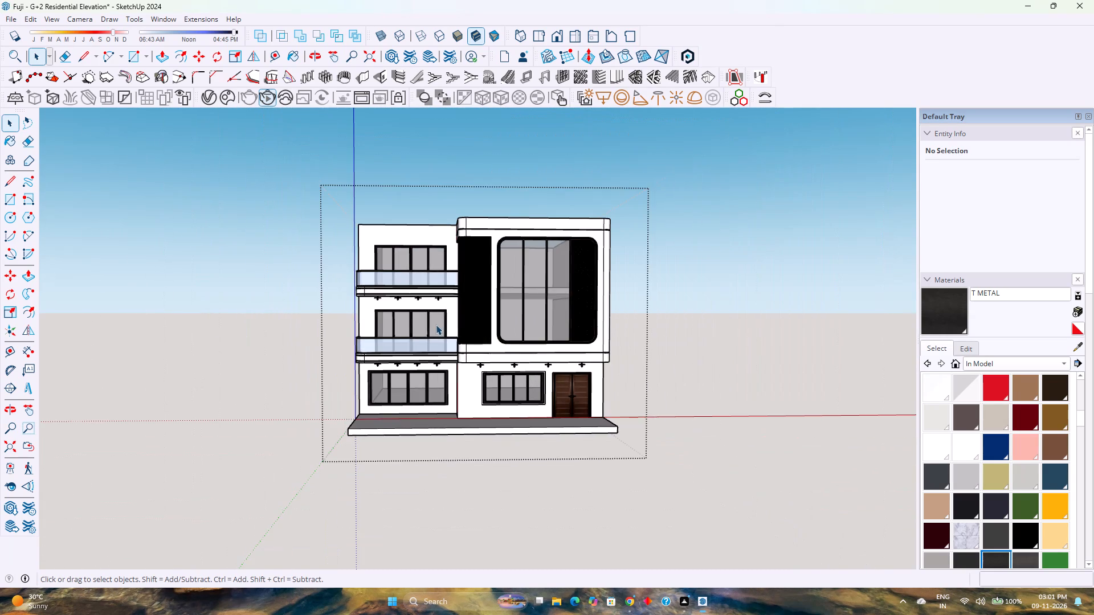
Inspect the front elevation and extended slab from above and from both front corners.
middle_drag(603, 318, 637, 422)
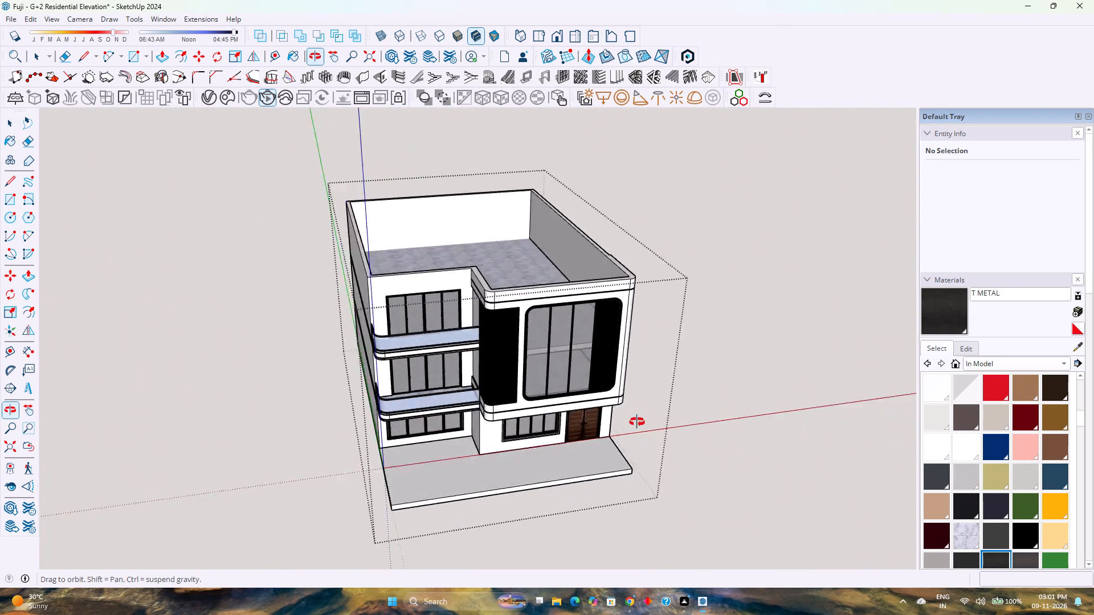
middle_drag(637, 422, 487, 375)
middle_drag(475, 378, 463, 384)
scroll(458, 384, down, 3)
scroll(454, 382, up, 3)
scroll(454, 382, down, 4)
scroll(454, 382, up, 4)
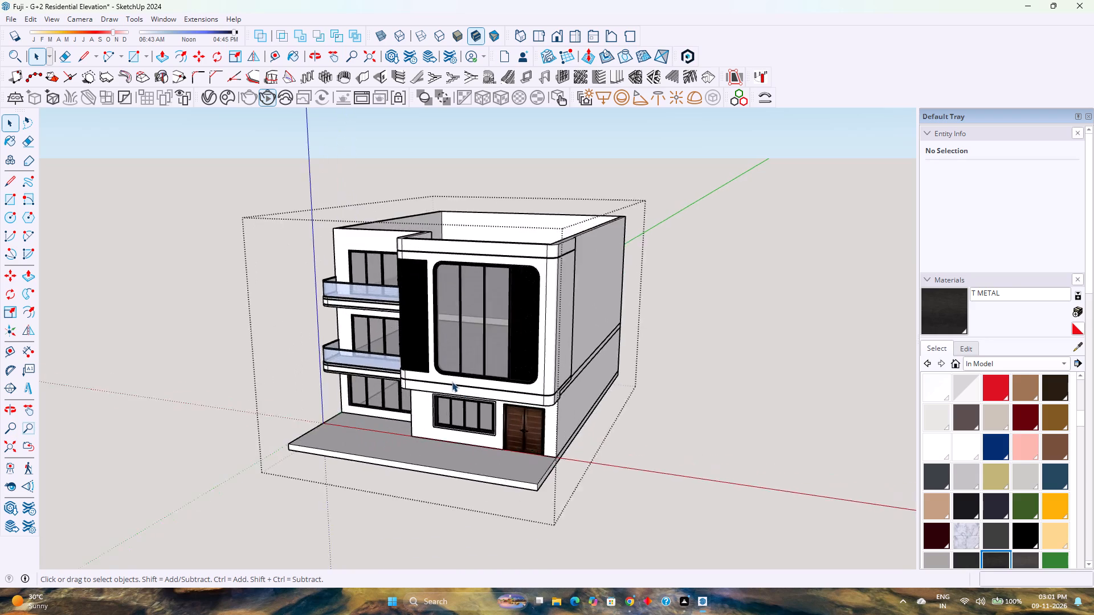
scroll(450, 382, down, 3)
scroll(450, 382, up, 3)
scroll(450, 382, down, 3)
scroll(450, 382, up, 4)
scroll(450, 382, down, 5)
scroll(450, 382, up, 4)
scroll(439, 403, down, 2)
scroll(439, 404, up, 3)
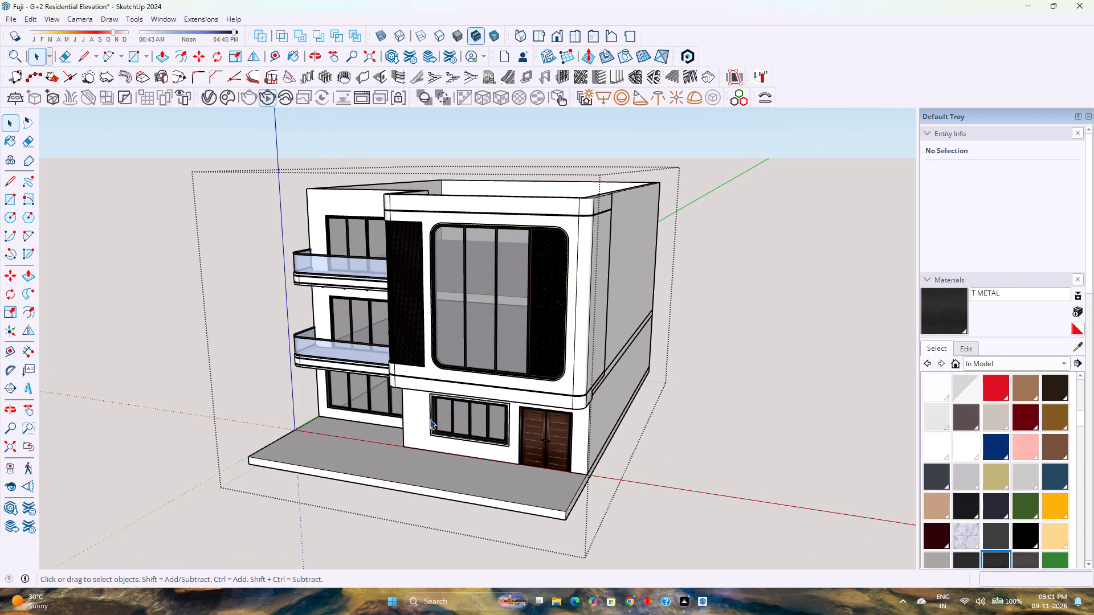
middle_drag(417, 417, 625, 355)
middle_click(626, 354)
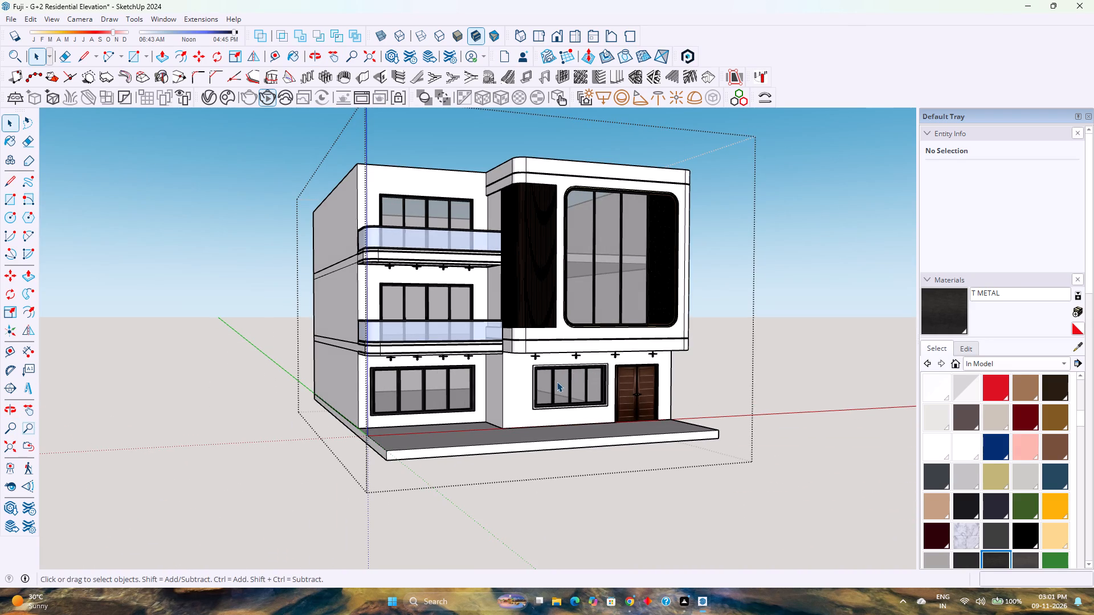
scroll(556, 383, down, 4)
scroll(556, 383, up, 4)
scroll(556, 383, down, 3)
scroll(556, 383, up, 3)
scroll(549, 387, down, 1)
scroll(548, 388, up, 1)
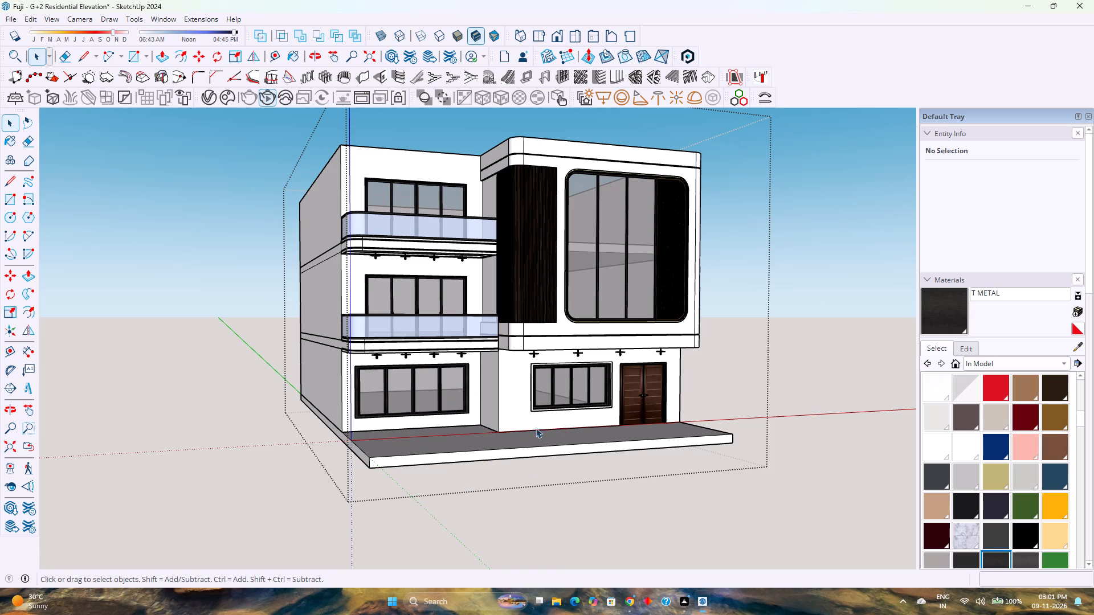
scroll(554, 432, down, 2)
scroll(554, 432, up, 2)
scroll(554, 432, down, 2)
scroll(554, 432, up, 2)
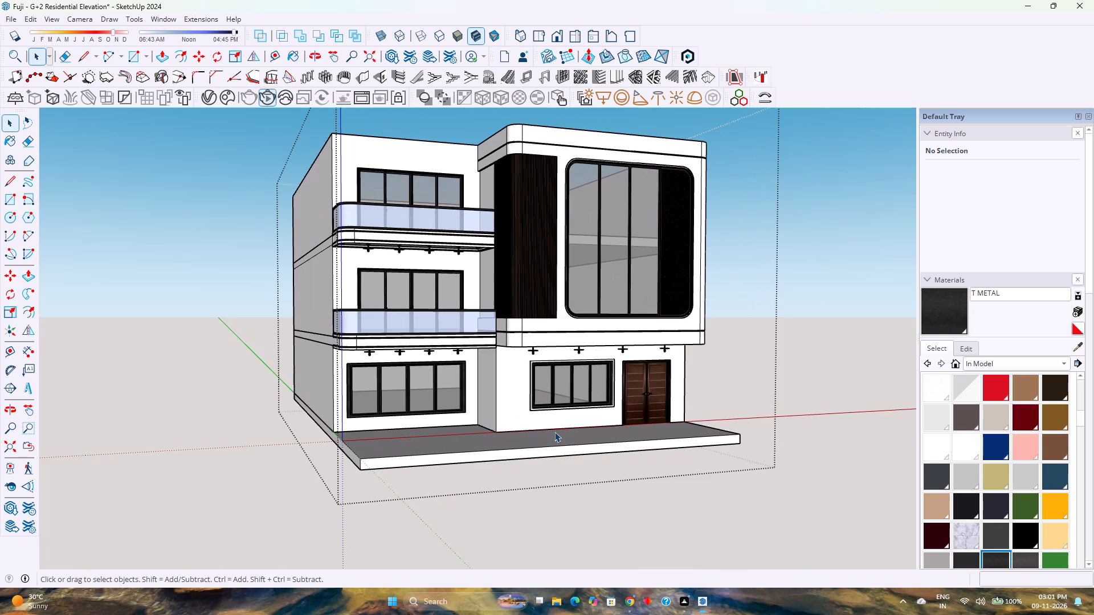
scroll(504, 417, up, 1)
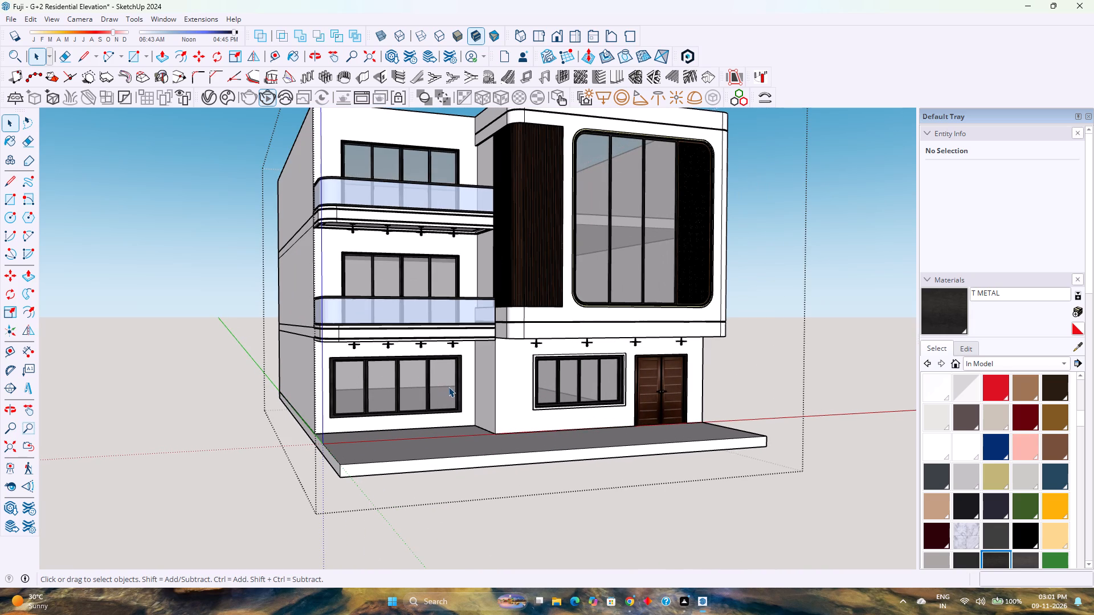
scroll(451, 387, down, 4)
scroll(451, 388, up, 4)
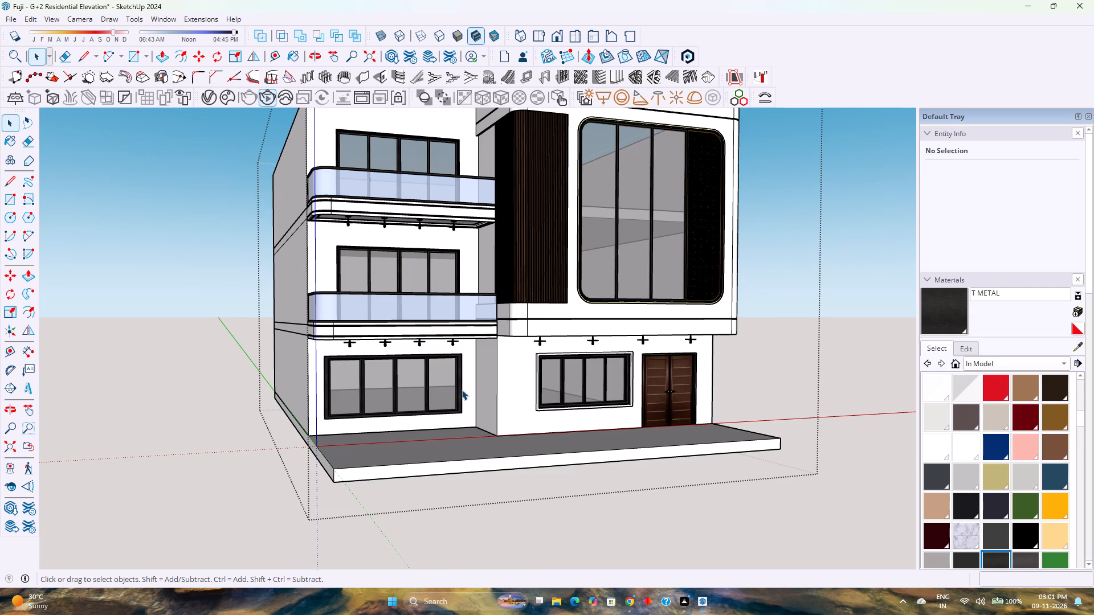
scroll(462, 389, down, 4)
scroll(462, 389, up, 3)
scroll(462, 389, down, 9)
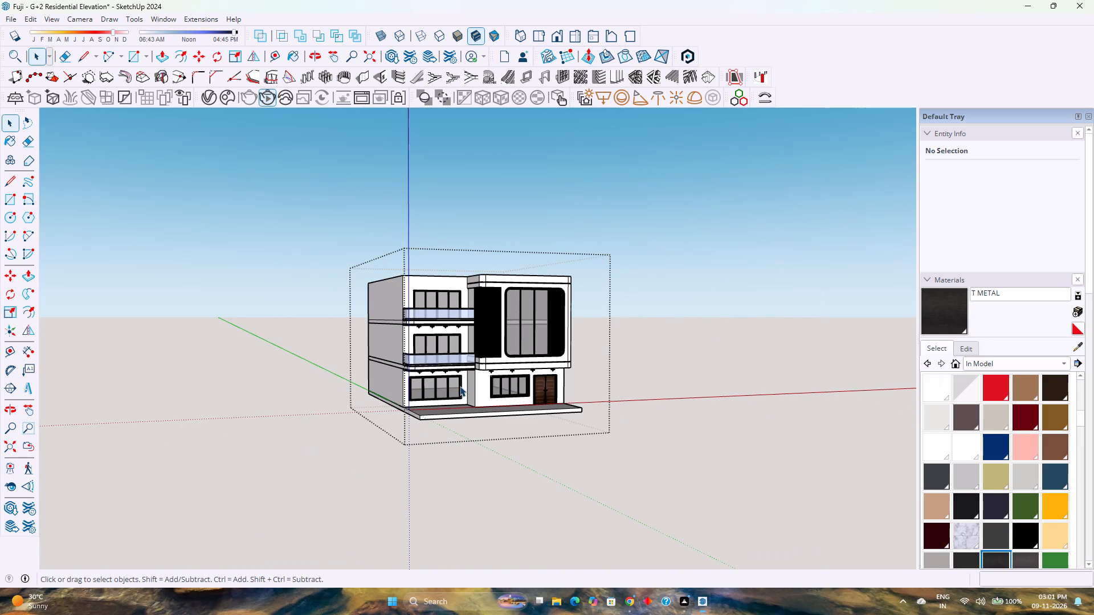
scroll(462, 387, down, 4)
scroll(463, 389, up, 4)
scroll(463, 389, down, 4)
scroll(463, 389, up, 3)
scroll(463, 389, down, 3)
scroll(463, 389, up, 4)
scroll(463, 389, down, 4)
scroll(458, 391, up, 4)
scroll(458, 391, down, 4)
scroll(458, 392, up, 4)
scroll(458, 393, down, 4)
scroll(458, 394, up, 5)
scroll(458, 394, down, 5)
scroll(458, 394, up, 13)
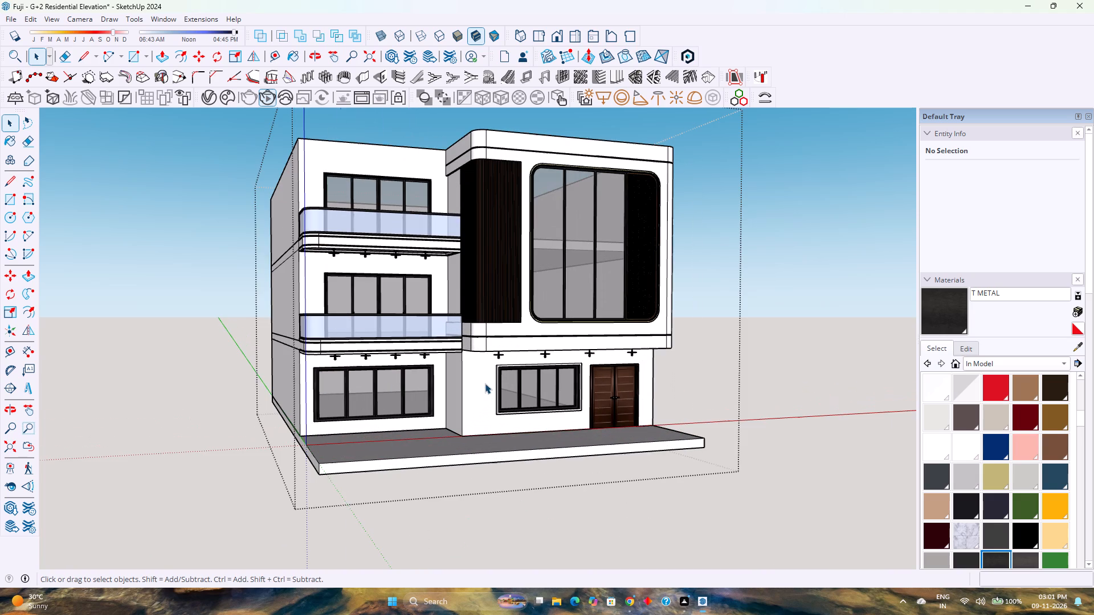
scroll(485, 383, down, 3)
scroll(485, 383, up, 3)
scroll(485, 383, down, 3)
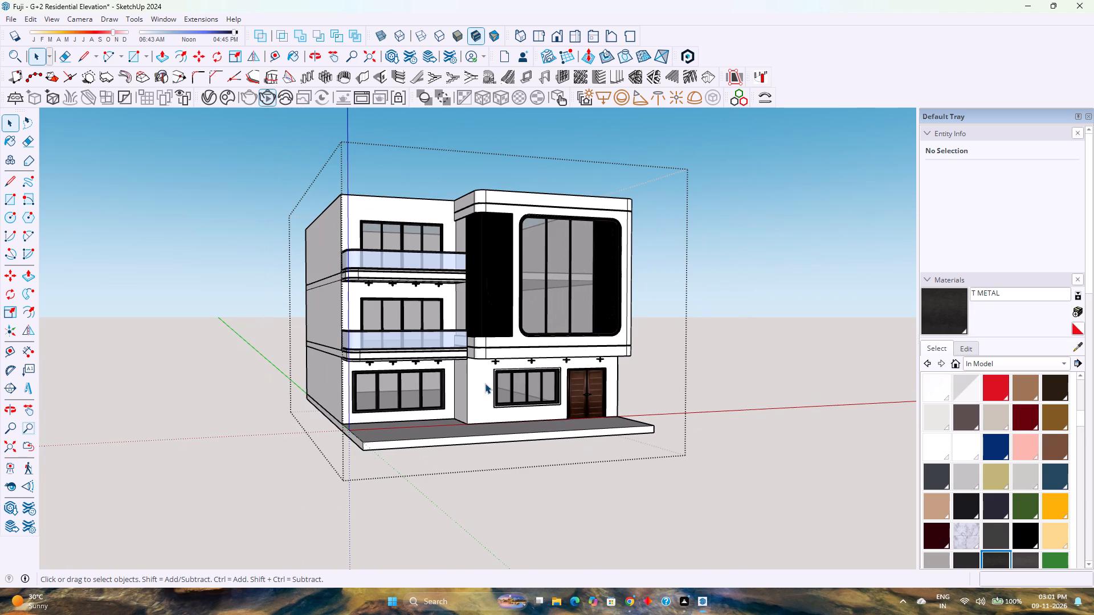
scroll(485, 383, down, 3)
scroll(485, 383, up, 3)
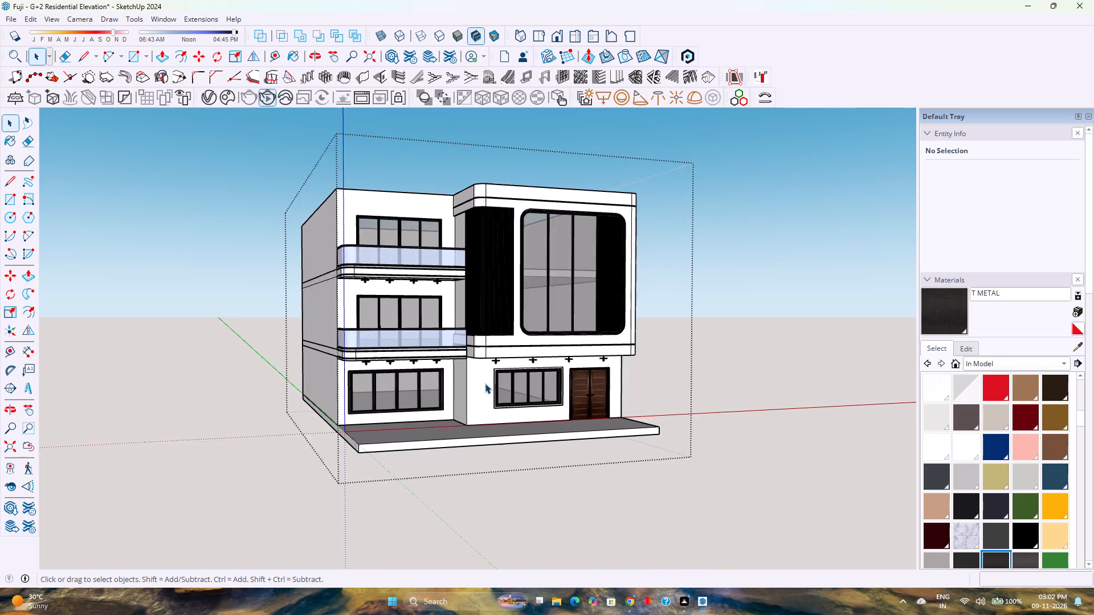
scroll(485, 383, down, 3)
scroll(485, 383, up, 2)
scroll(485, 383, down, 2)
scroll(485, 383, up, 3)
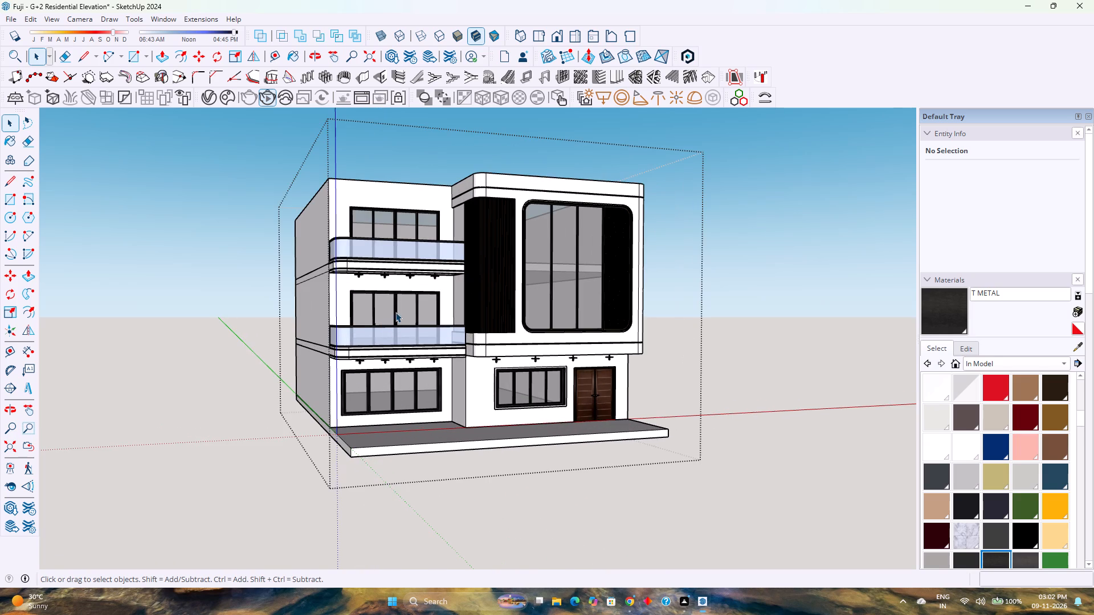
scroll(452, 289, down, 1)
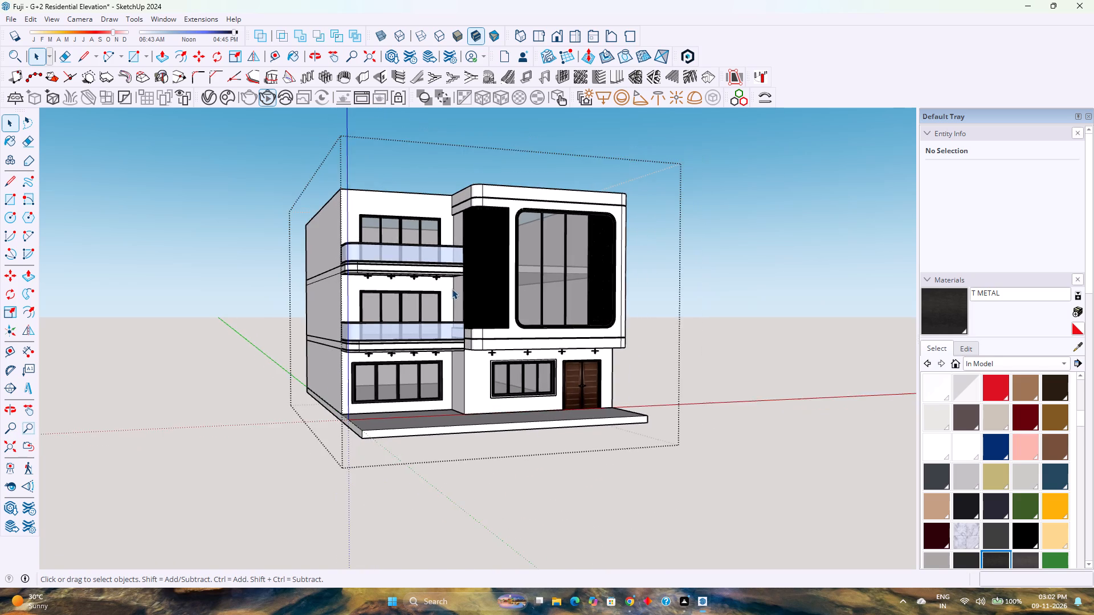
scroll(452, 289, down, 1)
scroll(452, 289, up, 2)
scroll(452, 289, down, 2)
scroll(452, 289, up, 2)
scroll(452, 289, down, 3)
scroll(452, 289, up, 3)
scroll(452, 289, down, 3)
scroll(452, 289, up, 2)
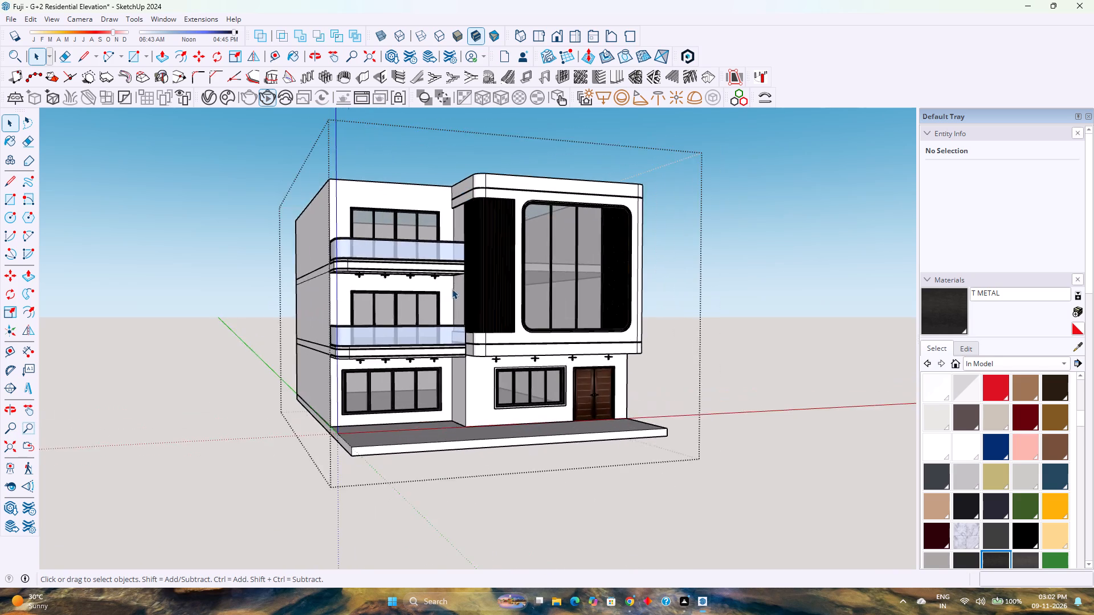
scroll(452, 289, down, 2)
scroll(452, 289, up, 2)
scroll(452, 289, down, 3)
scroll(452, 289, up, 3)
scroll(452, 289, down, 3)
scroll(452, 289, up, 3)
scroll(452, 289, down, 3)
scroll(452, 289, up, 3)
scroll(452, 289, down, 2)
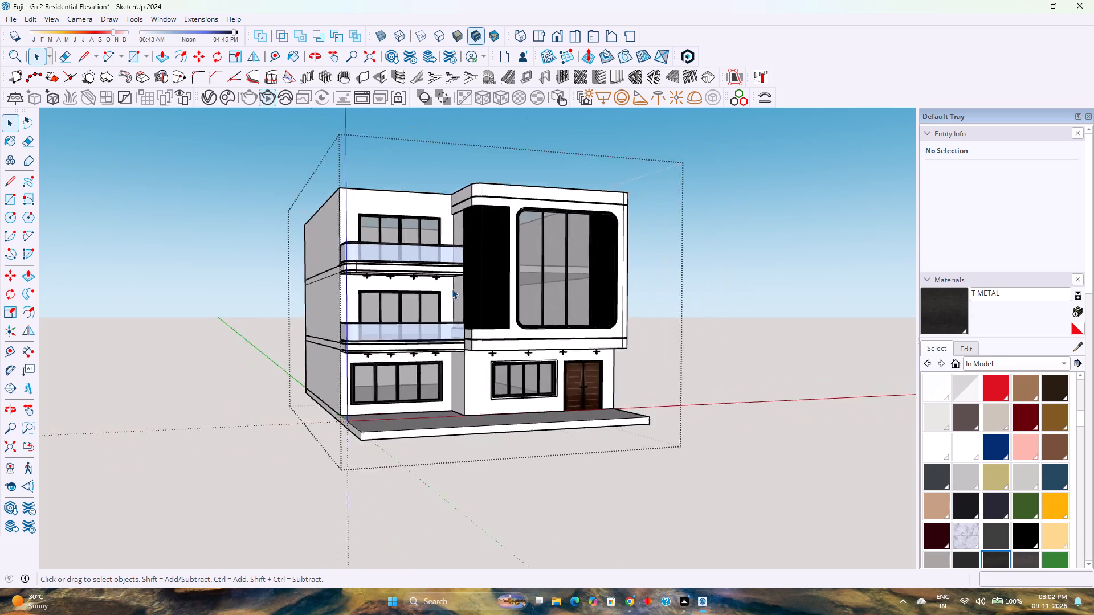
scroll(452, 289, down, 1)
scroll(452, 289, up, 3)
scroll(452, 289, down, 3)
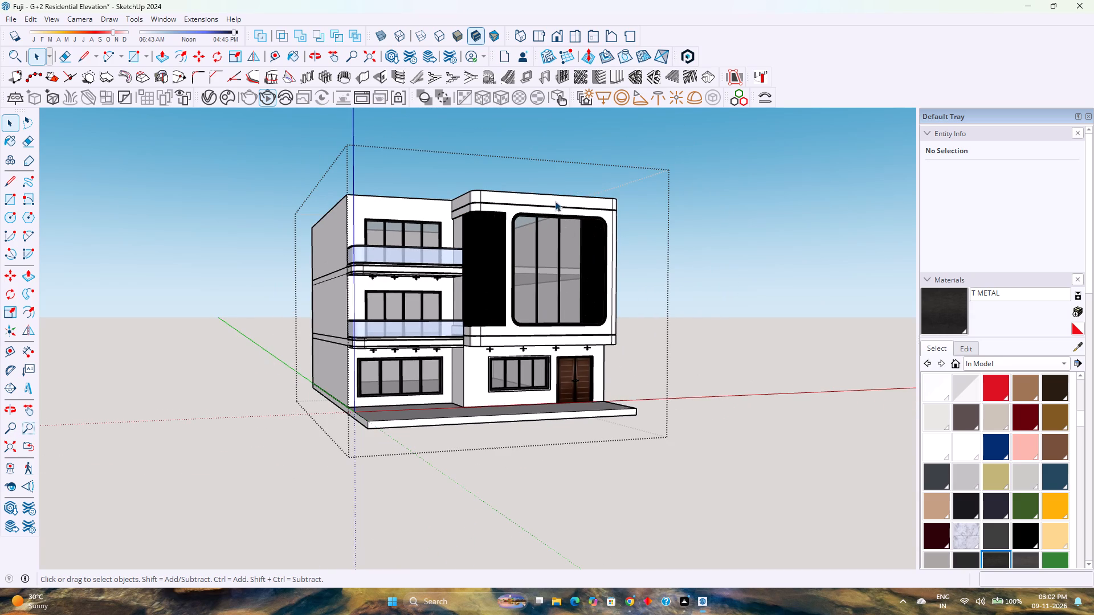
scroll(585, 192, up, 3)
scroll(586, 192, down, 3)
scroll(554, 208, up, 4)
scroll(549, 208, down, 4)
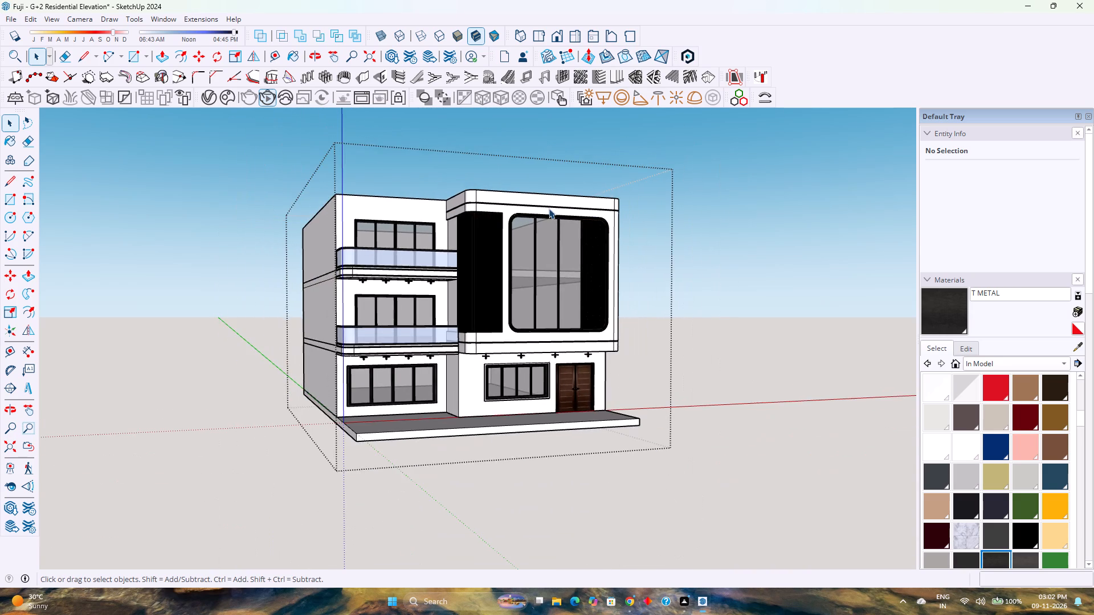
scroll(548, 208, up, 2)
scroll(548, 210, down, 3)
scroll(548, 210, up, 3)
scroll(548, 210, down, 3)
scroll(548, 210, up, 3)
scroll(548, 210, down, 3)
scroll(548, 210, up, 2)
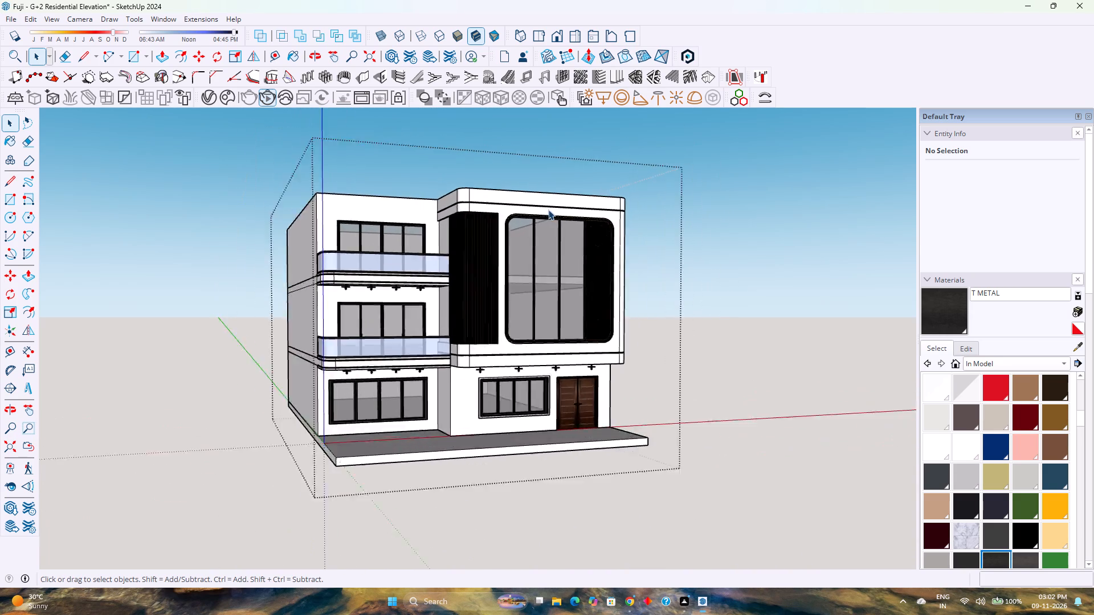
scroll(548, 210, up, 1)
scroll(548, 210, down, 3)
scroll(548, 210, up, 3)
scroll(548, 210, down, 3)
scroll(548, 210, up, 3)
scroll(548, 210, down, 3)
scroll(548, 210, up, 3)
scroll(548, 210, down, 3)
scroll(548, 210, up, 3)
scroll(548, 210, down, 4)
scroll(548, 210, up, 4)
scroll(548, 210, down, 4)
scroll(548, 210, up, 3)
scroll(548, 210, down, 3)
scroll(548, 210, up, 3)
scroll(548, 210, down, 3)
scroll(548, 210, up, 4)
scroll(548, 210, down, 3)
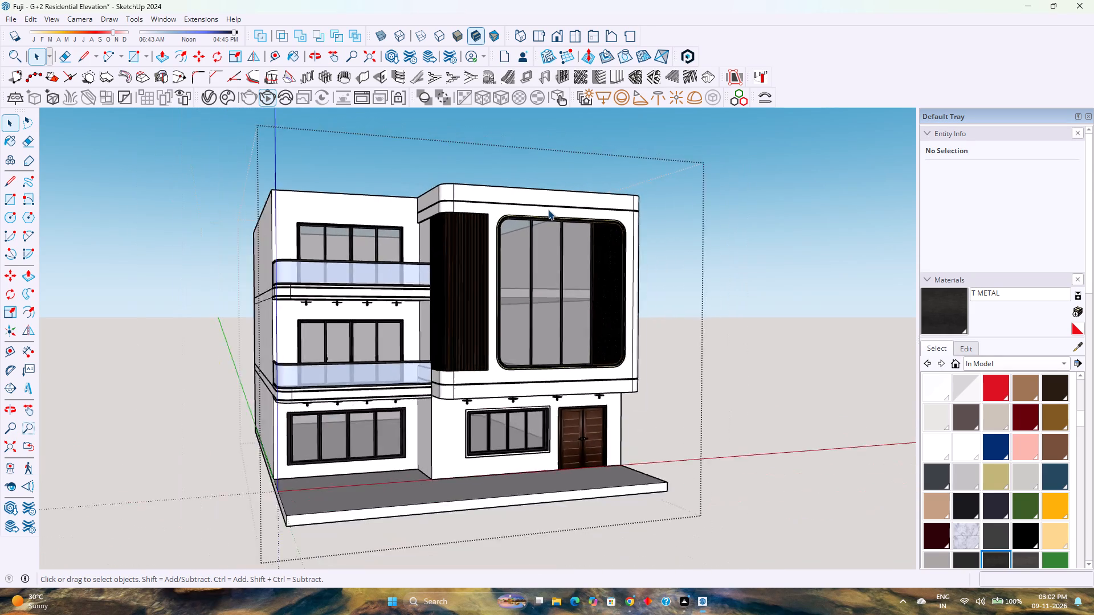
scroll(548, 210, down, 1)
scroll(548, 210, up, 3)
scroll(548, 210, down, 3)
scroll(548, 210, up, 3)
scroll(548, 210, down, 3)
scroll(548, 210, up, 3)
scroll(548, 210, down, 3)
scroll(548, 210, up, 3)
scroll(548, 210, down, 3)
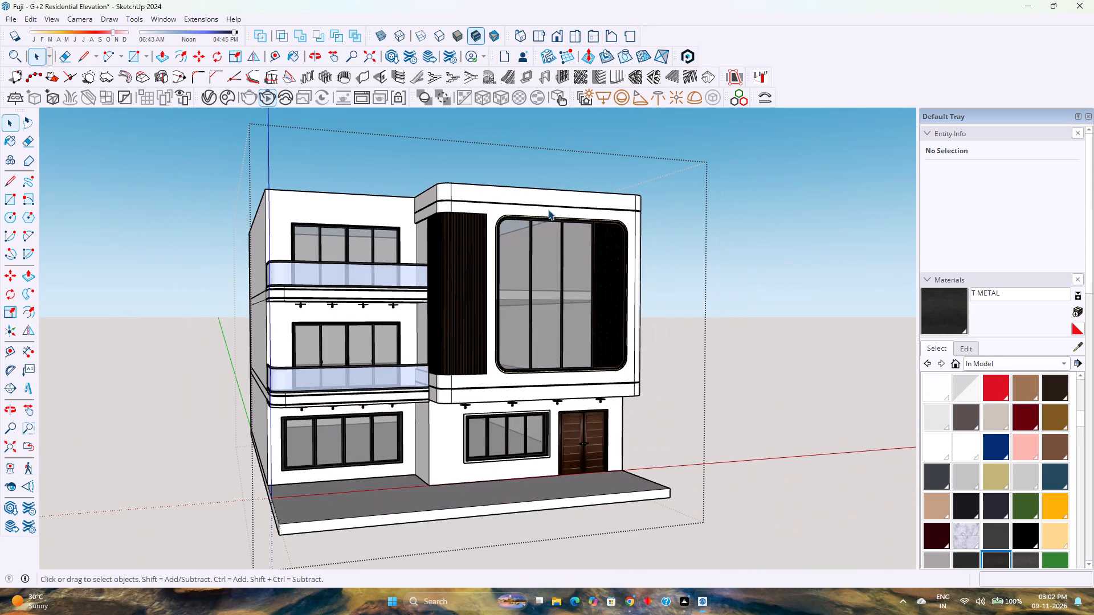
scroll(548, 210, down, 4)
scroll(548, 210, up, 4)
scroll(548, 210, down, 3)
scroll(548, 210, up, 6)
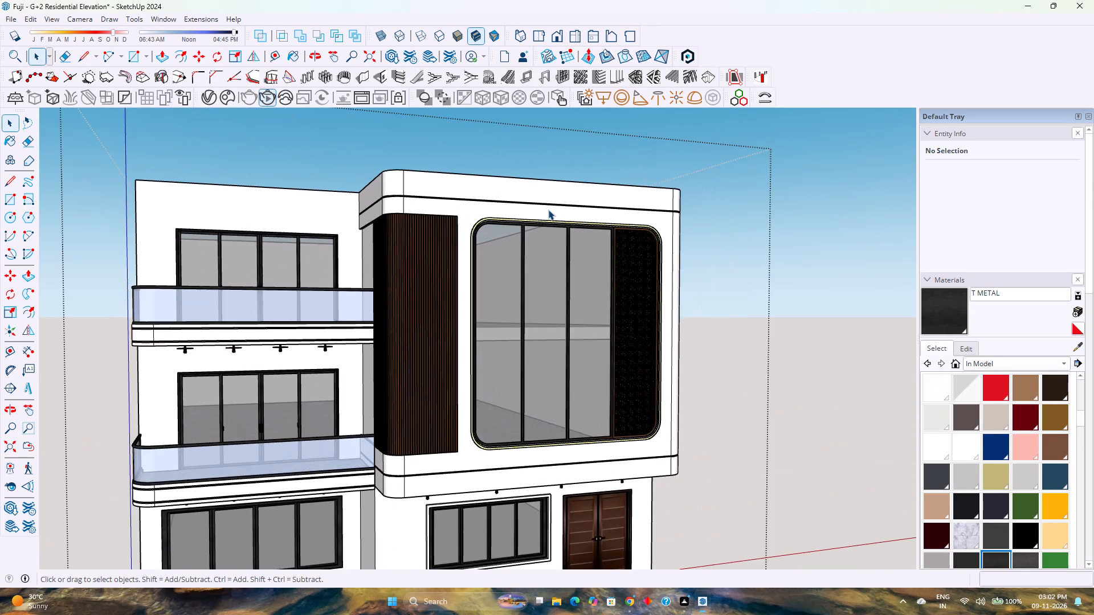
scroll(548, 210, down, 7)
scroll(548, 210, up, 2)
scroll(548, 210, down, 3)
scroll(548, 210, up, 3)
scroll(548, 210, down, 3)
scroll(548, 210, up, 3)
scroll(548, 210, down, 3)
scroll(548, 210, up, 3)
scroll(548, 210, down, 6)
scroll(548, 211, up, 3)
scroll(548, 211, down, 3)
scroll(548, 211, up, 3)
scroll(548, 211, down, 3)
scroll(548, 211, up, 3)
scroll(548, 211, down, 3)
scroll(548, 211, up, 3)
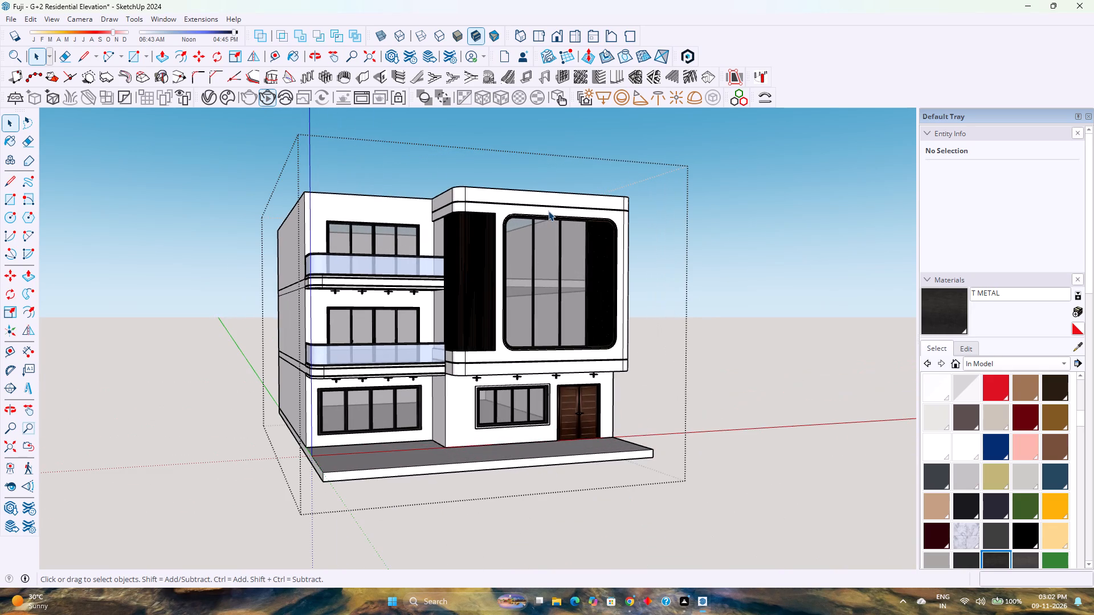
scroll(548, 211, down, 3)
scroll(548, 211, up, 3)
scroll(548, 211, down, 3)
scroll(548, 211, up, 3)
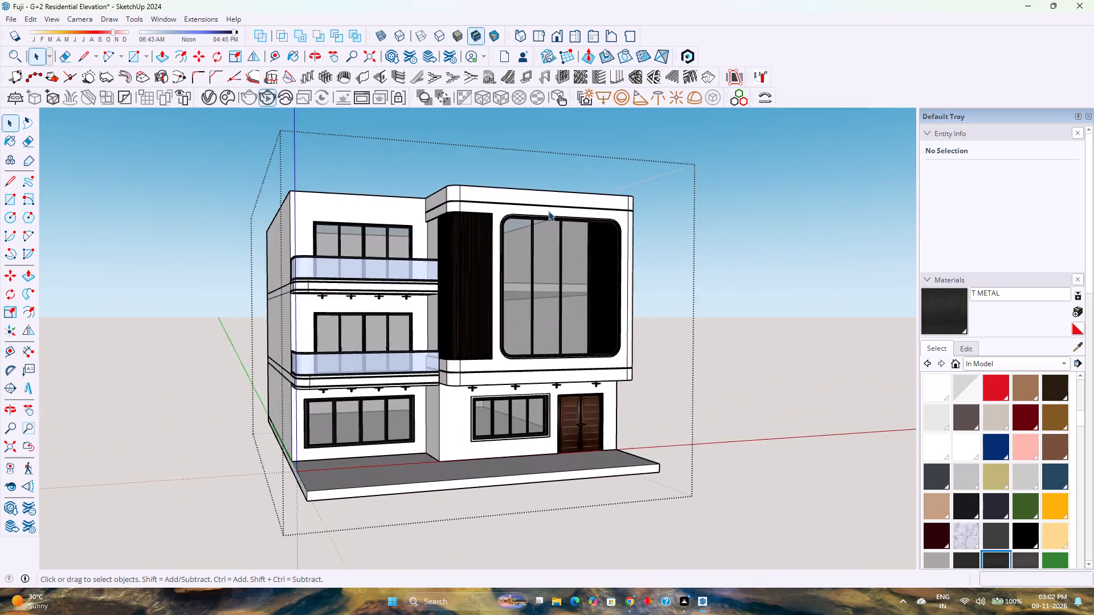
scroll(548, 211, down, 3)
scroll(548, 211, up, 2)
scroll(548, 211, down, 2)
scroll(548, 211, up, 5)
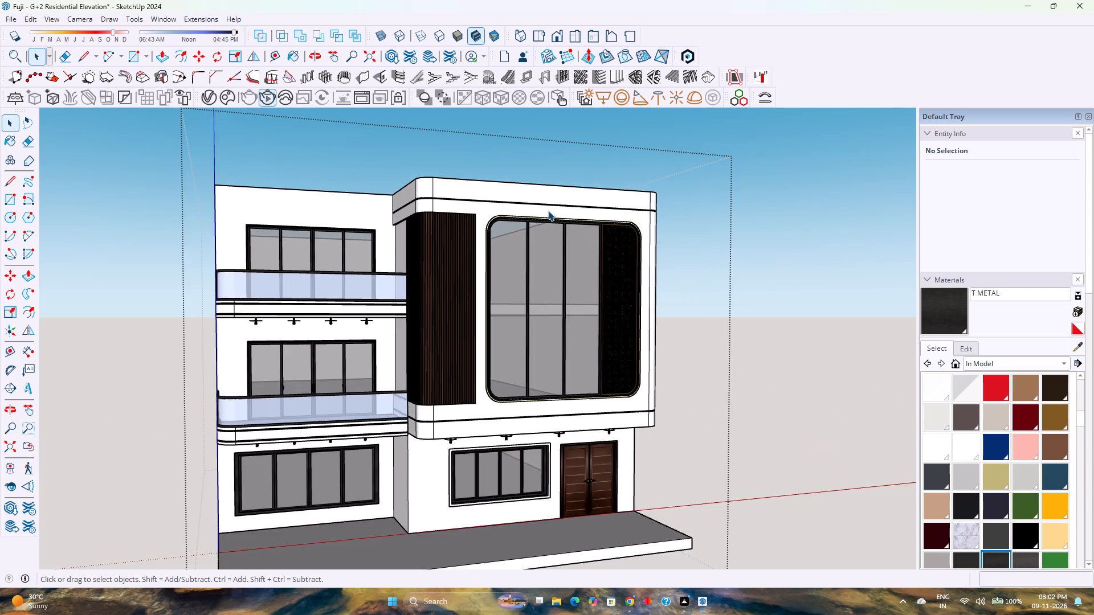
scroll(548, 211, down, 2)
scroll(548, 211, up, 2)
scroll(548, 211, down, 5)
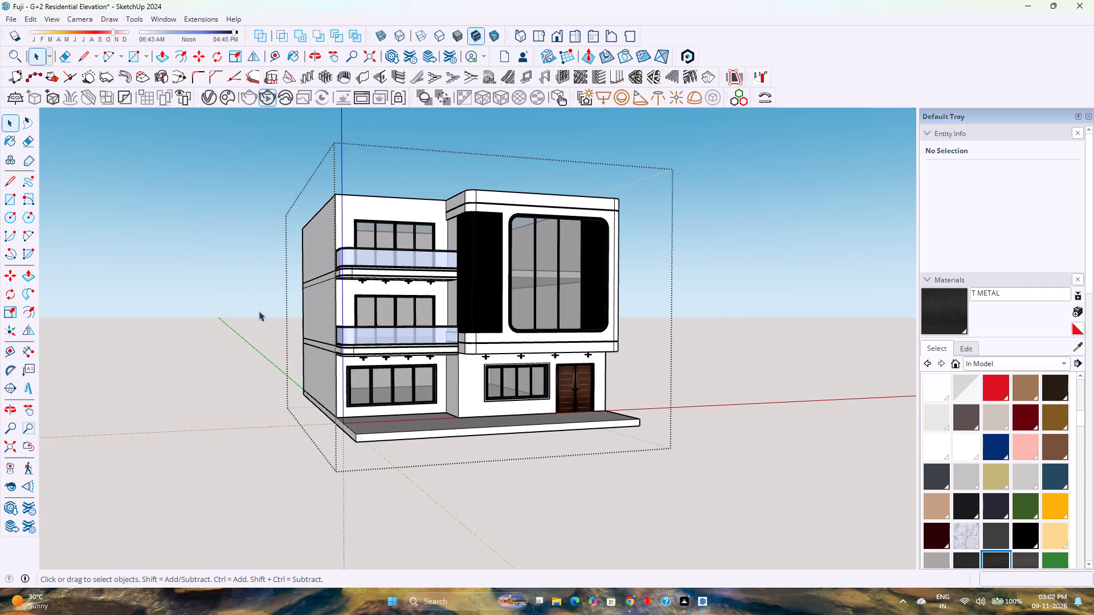
Examine the building's side wall, front balconies and extended base slab from the balcony-side front corner.
scroll(290, 294, up, 3)
middle_drag(291, 294, 353, 297)
scroll(353, 297, down, 4)
scroll(353, 297, up, 2)
scroll(353, 297, down, 3)
scroll(353, 297, up, 3)
scroll(353, 297, down, 3)
scroll(353, 297, up, 3)
scroll(353, 297, down, 3)
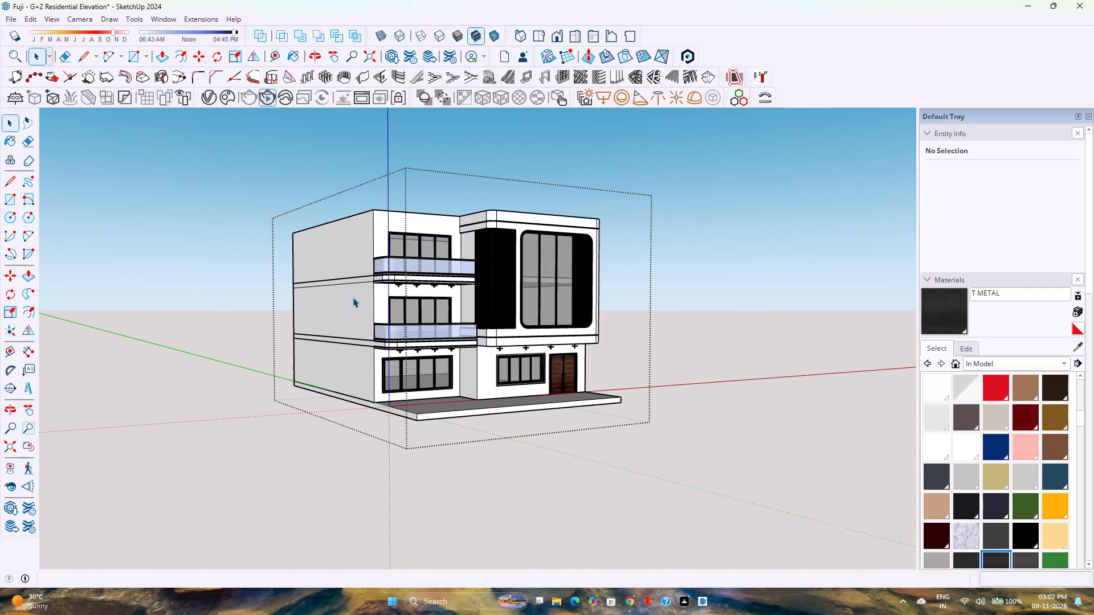
scroll(370, 287, up, 3)
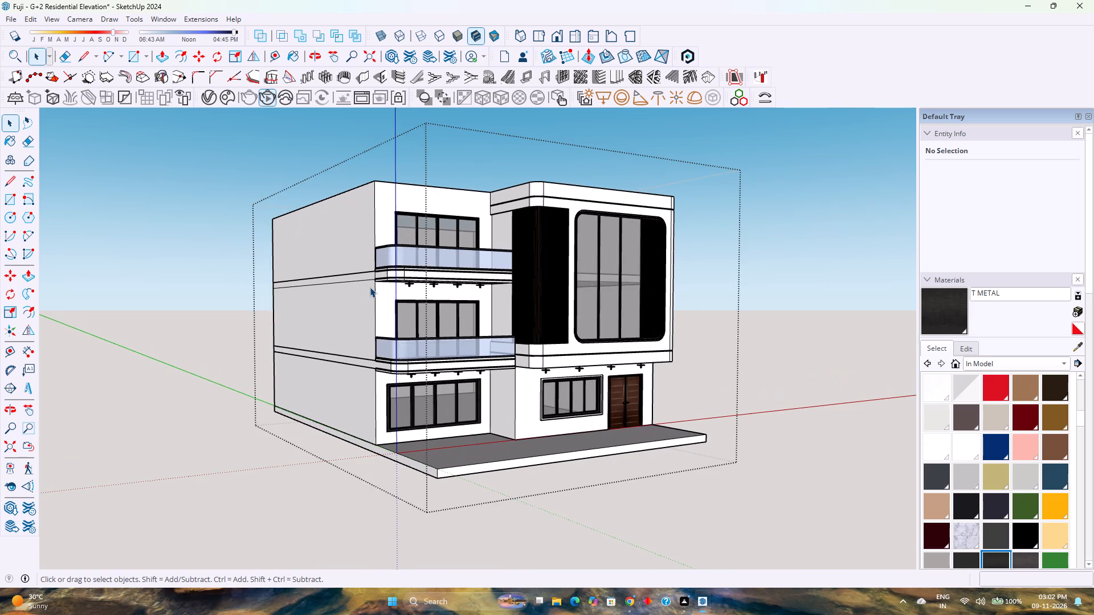
scroll(370, 287, down, 3)
scroll(370, 287, up, 3)
scroll(370, 287, down, 3)
scroll(370, 287, up, 3)
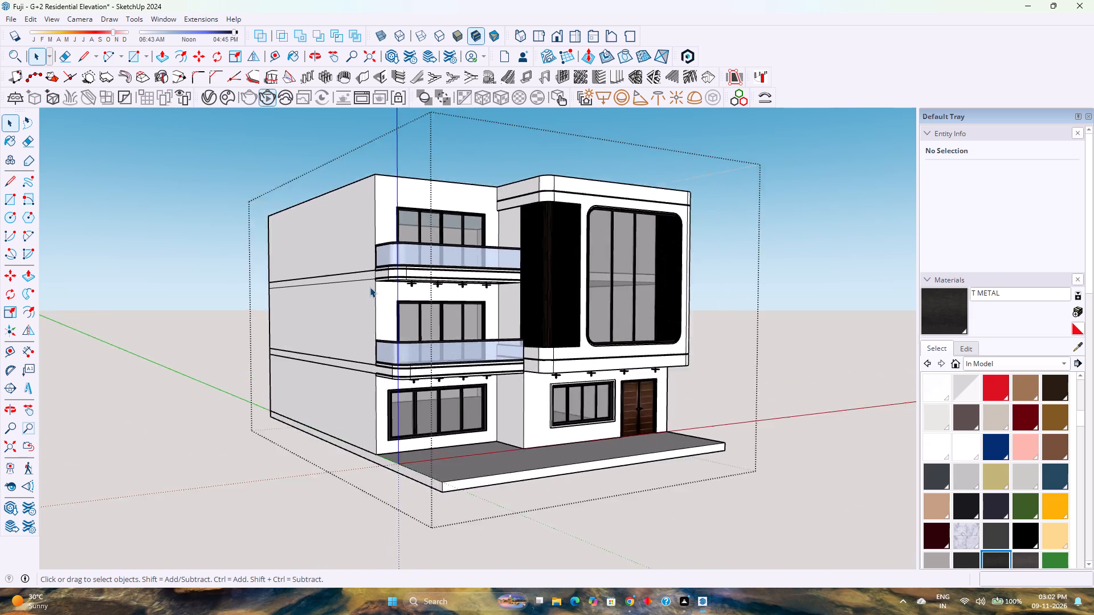
scroll(370, 287, down, 3)
scroll(370, 287, up, 3)
scroll(370, 287, down, 3)
scroll(370, 287, up, 3)
scroll(370, 287, down, 2)
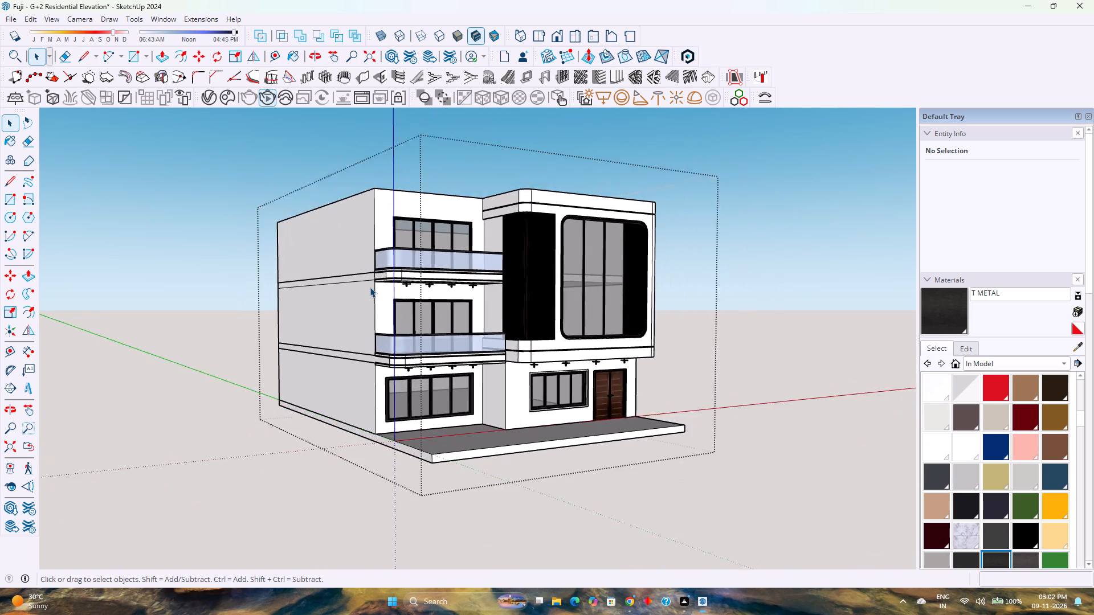
scroll(370, 287, down, 2)
scroll(370, 287, up, 7)
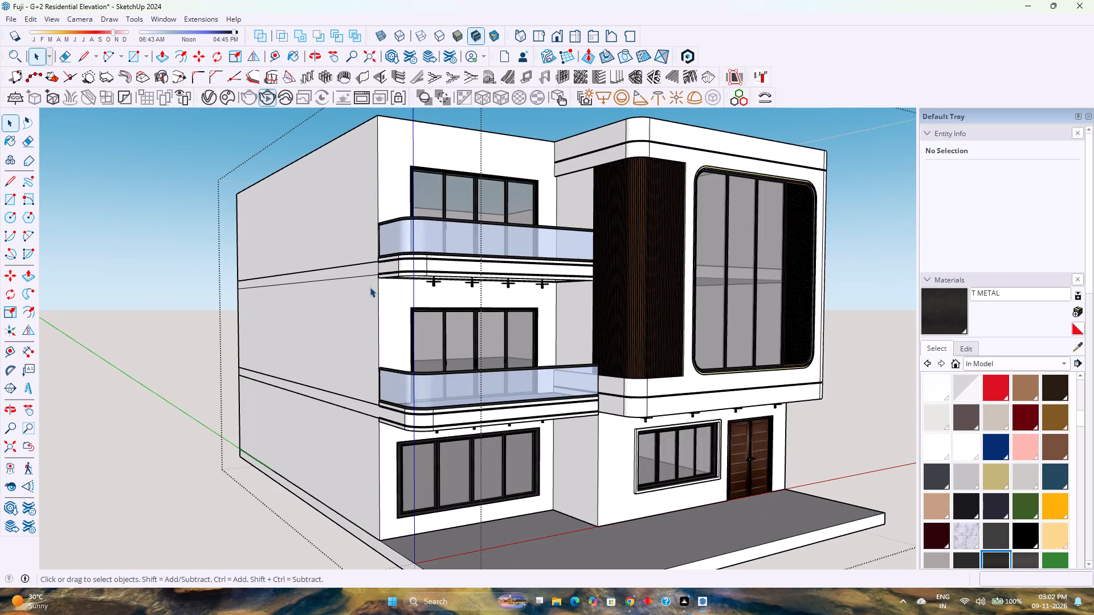
scroll(372, 287, up, 4)
scroll(374, 287, down, 3)
scroll(374, 287, up, 3)
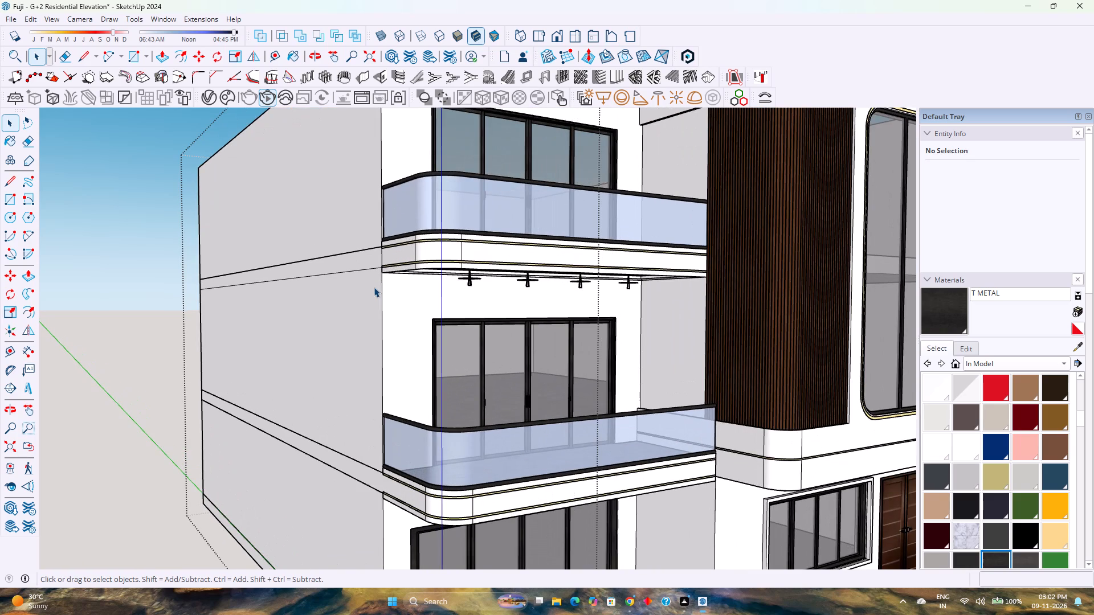
scroll(374, 287, down, 5)
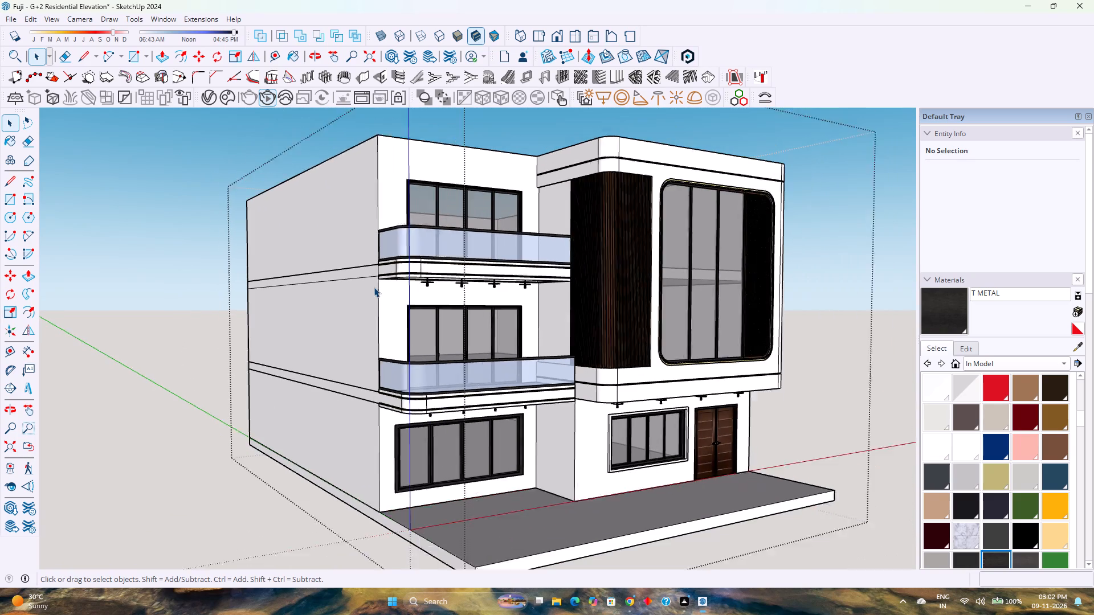
scroll(374, 287, down, 3)
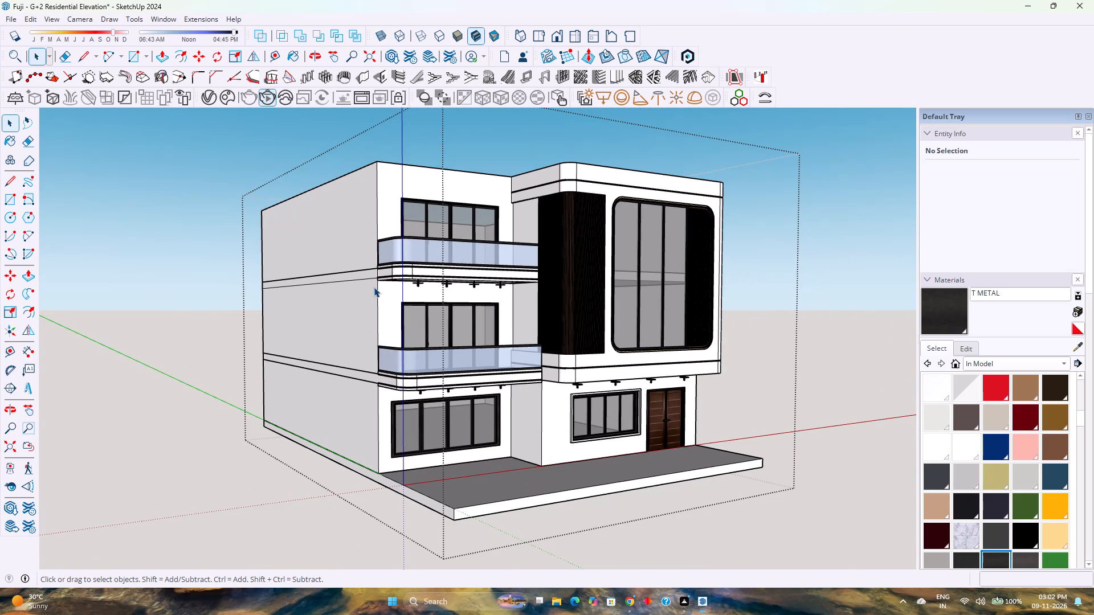
scroll(374, 287, down, 6)
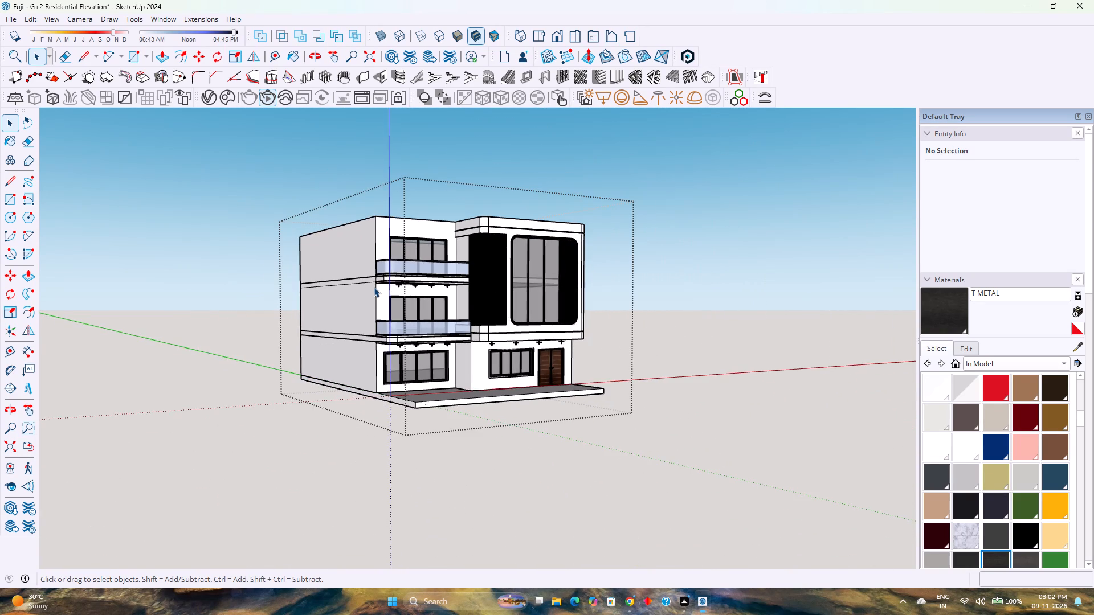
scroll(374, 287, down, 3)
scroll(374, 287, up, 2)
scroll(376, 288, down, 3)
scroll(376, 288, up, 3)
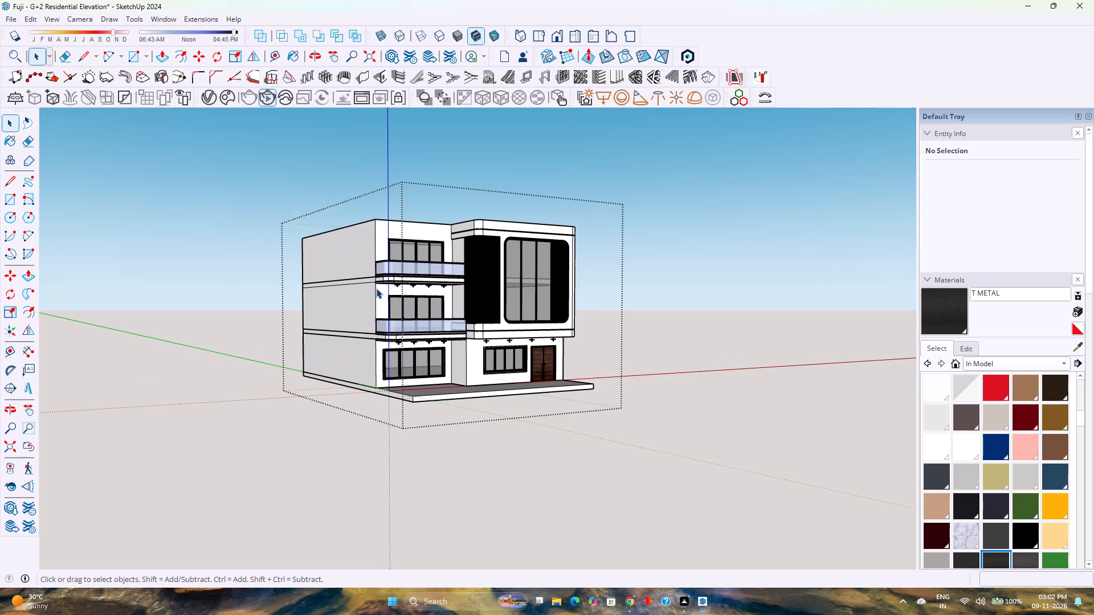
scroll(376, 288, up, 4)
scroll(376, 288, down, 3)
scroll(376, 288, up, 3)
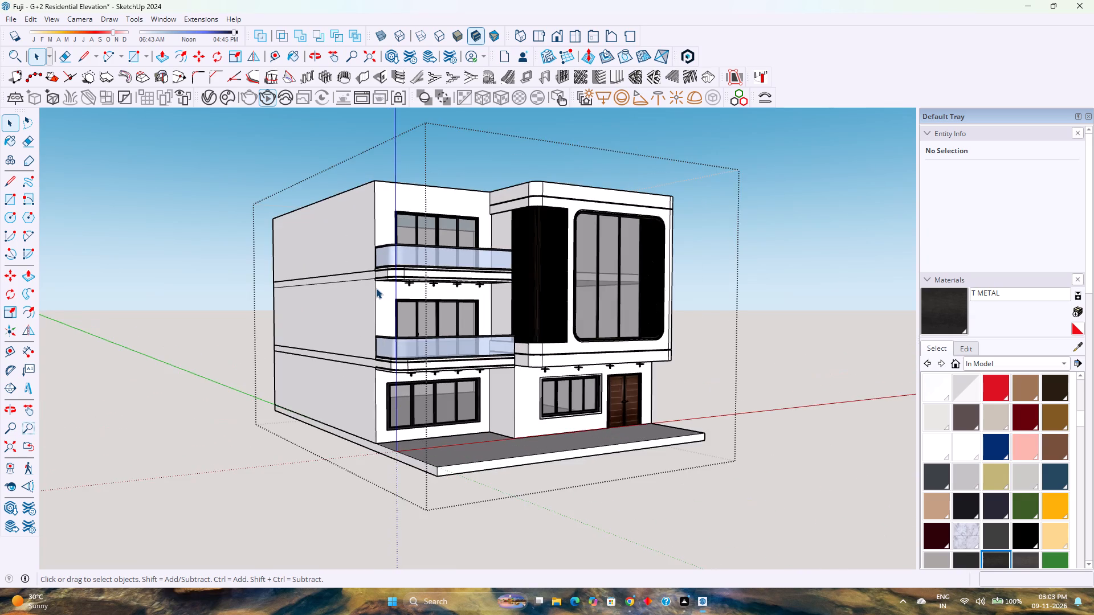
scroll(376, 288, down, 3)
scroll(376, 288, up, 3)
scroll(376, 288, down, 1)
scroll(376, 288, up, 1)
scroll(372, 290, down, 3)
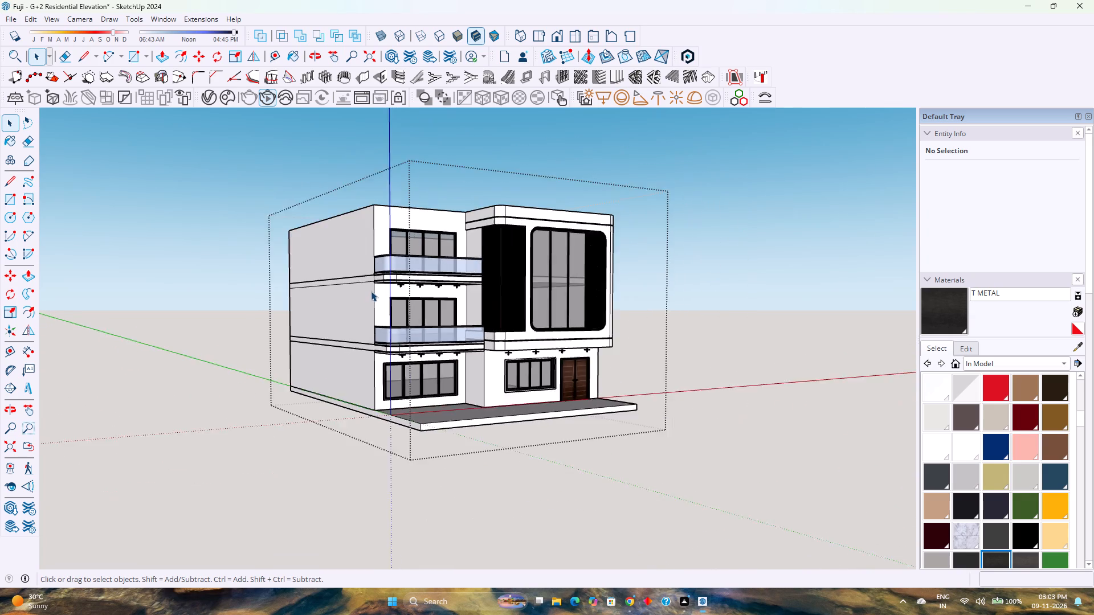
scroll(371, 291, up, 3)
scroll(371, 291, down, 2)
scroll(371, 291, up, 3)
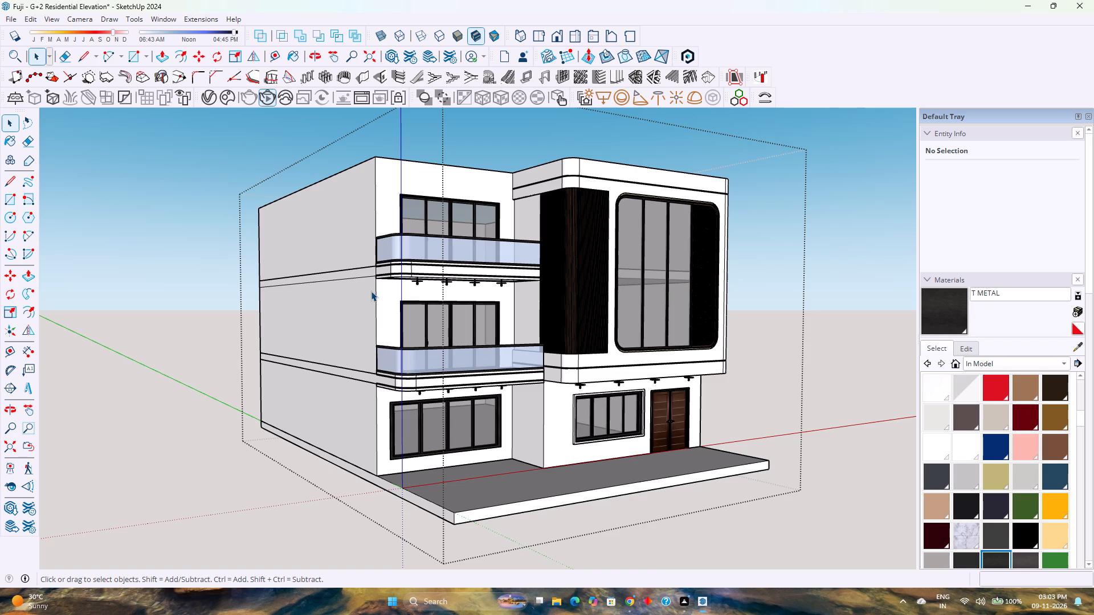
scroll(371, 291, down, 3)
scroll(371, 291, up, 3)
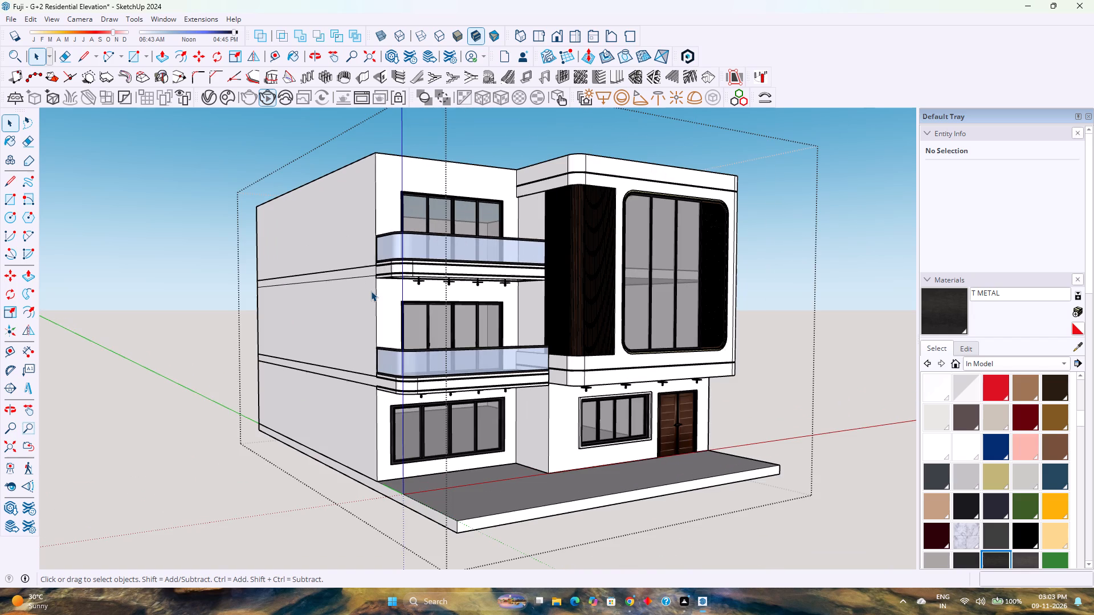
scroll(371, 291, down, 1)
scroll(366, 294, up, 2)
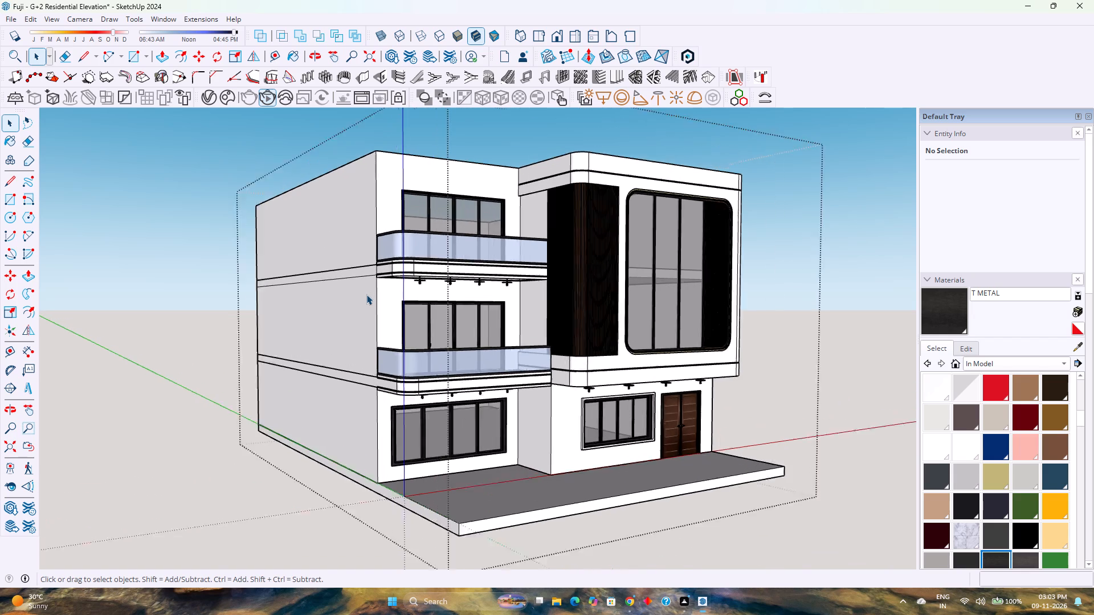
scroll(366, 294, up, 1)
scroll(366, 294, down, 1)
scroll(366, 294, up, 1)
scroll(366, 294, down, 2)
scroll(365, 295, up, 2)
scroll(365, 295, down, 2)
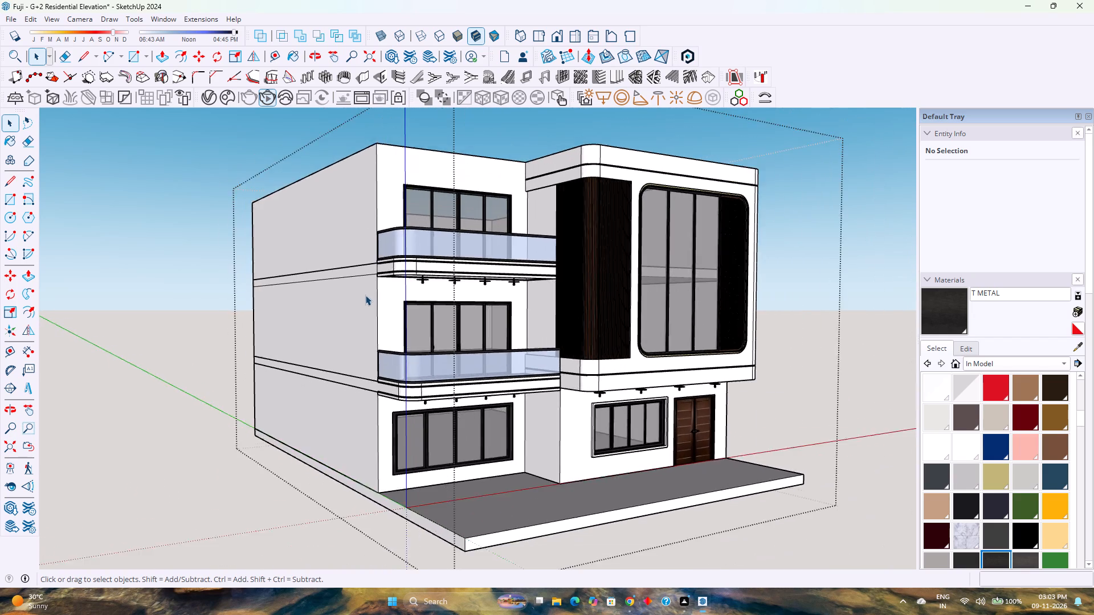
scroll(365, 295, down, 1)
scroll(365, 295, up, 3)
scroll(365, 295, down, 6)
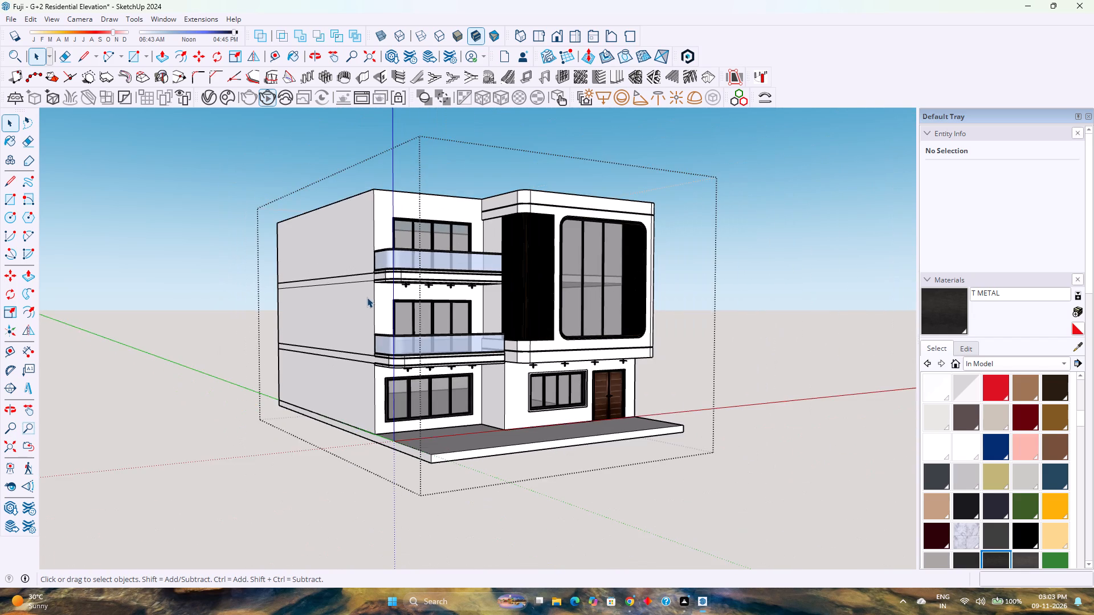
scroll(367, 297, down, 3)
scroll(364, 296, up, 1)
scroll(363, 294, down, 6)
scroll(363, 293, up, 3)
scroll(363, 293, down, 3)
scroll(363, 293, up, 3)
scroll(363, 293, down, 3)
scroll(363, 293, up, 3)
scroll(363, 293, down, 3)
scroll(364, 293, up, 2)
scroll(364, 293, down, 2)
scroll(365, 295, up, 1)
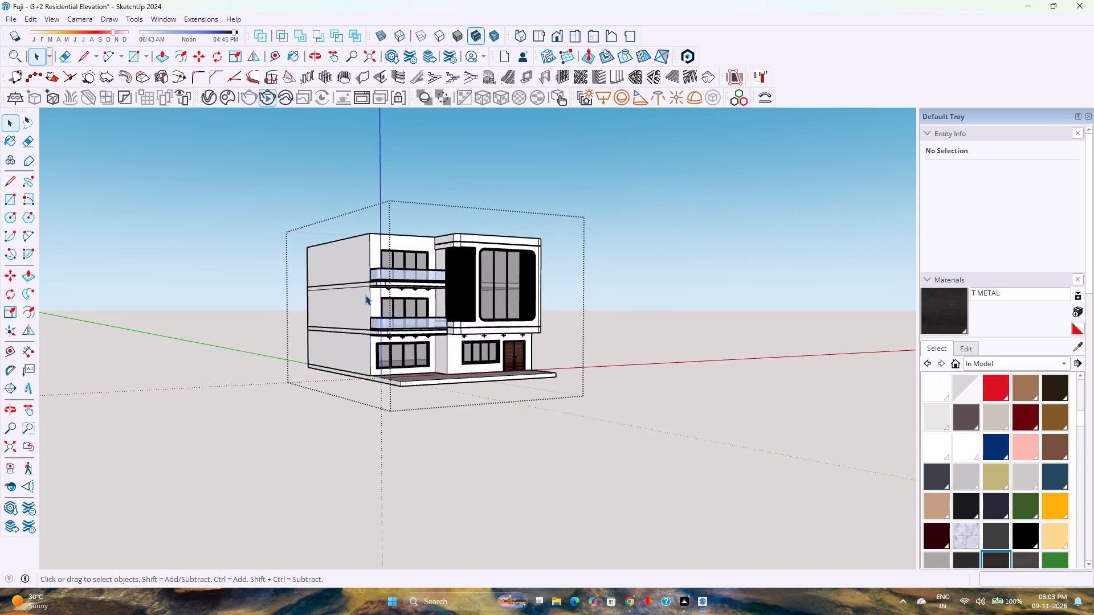
Examine the front elevation, parapet and extended base slab from slightly above.
scroll(365, 295, up, 2)
scroll(365, 295, down, 3)
scroll(365, 295, up, 3)
scroll(365, 295, down, 1)
scroll(365, 295, up, 4)
scroll(439, 301, up, 3)
middle_drag(439, 301, 326, 337)
middle_click(325, 337)
scroll(325, 337, down, 6)
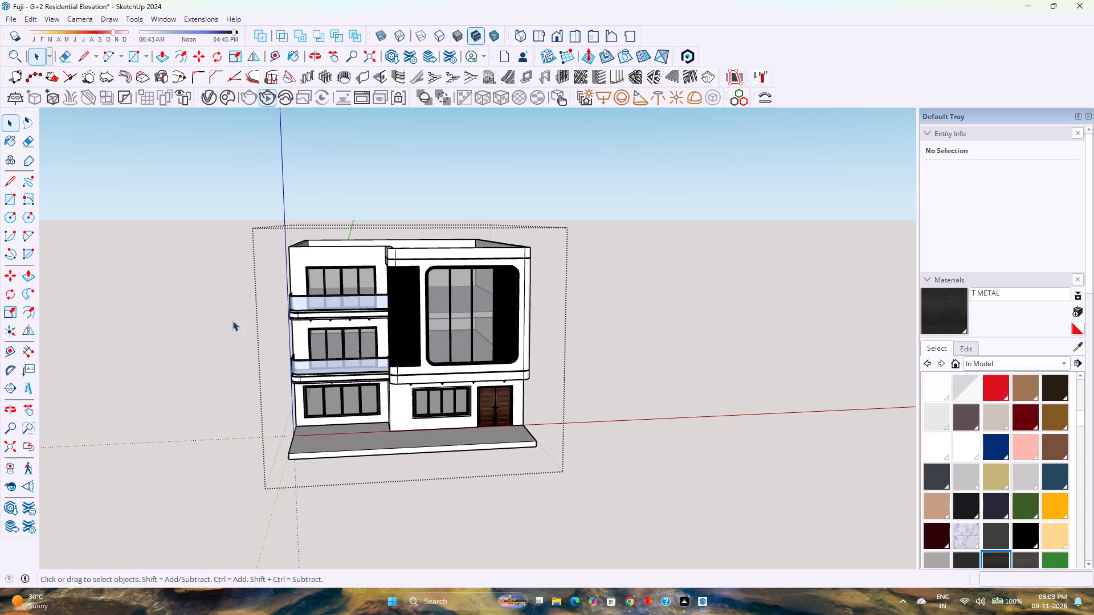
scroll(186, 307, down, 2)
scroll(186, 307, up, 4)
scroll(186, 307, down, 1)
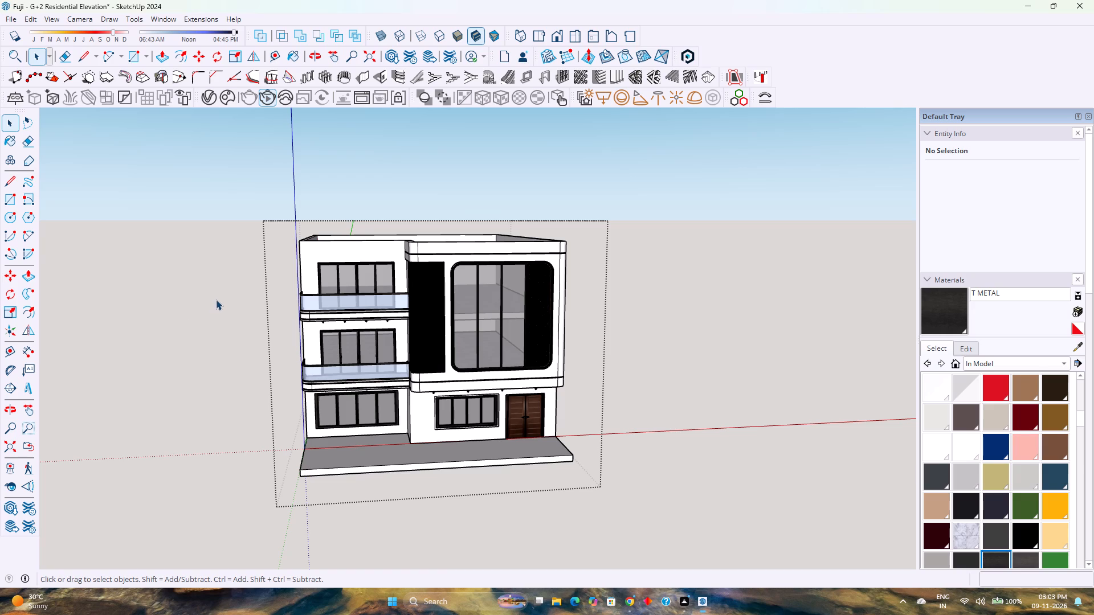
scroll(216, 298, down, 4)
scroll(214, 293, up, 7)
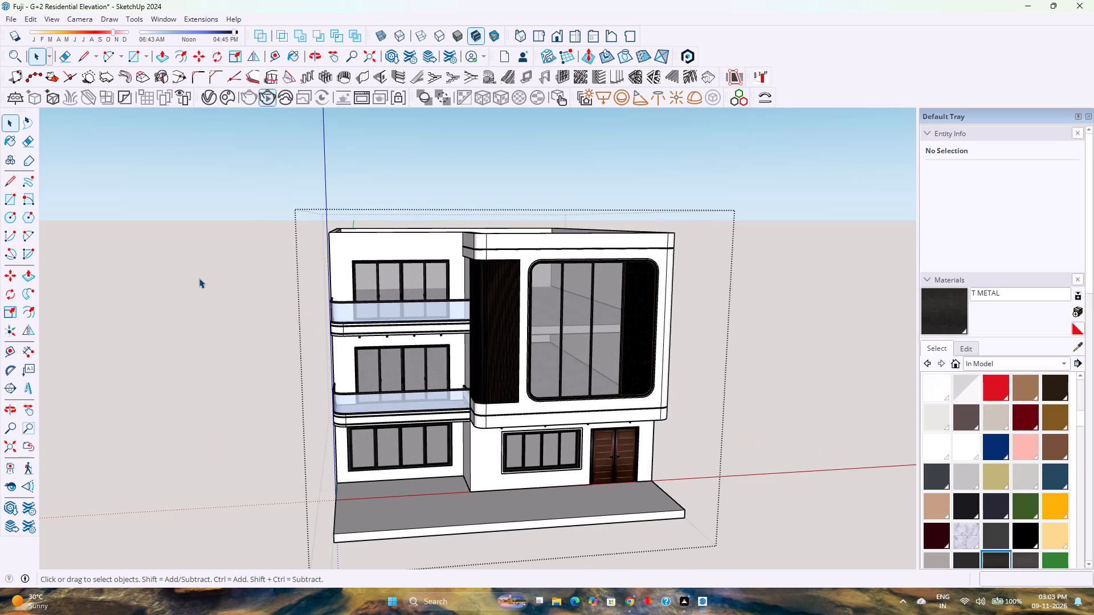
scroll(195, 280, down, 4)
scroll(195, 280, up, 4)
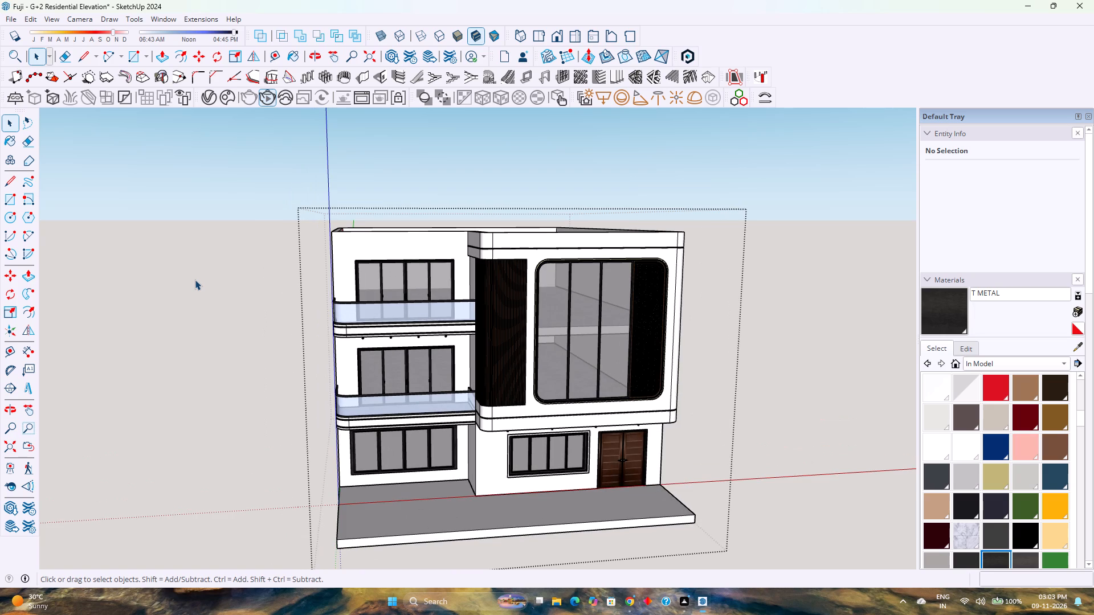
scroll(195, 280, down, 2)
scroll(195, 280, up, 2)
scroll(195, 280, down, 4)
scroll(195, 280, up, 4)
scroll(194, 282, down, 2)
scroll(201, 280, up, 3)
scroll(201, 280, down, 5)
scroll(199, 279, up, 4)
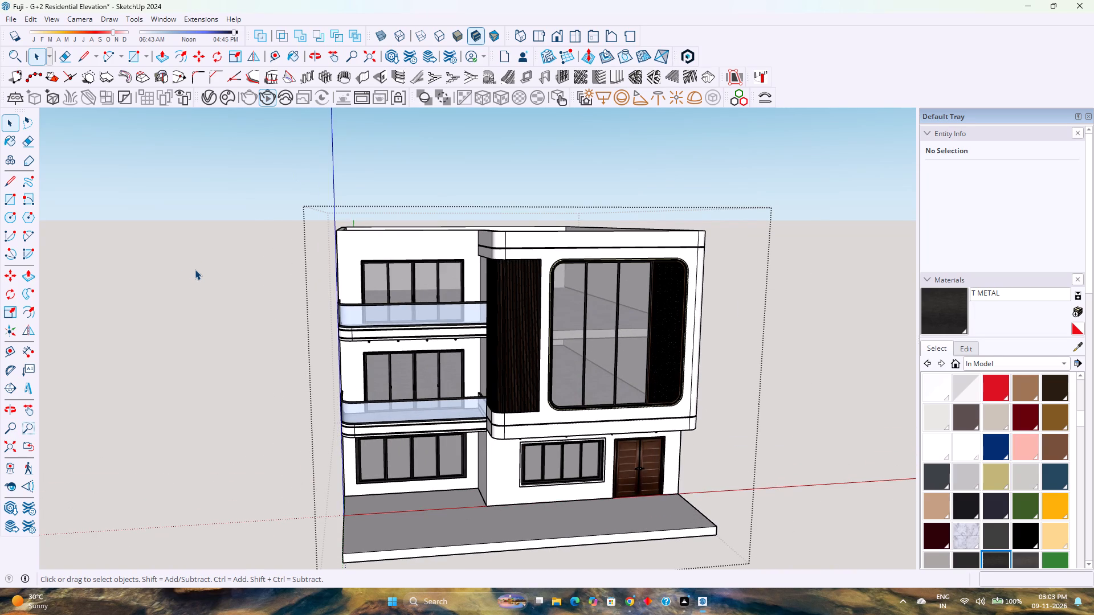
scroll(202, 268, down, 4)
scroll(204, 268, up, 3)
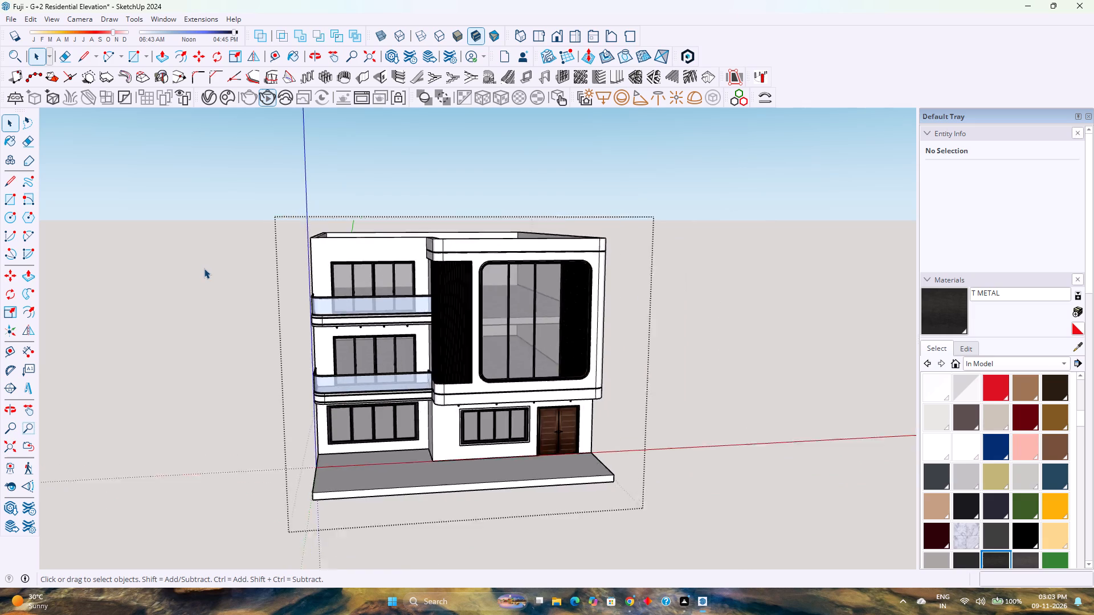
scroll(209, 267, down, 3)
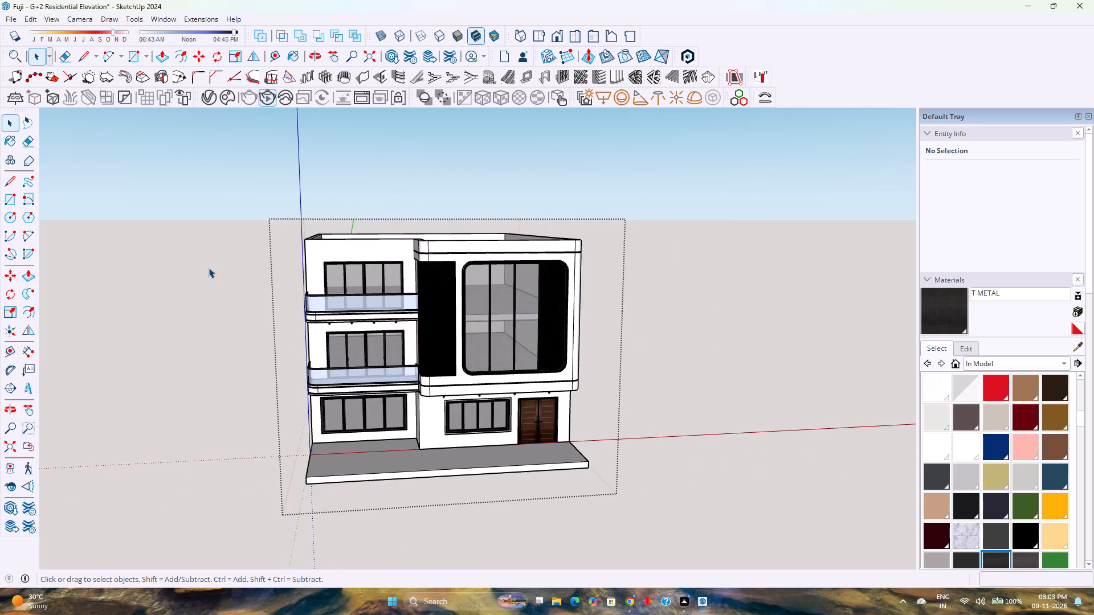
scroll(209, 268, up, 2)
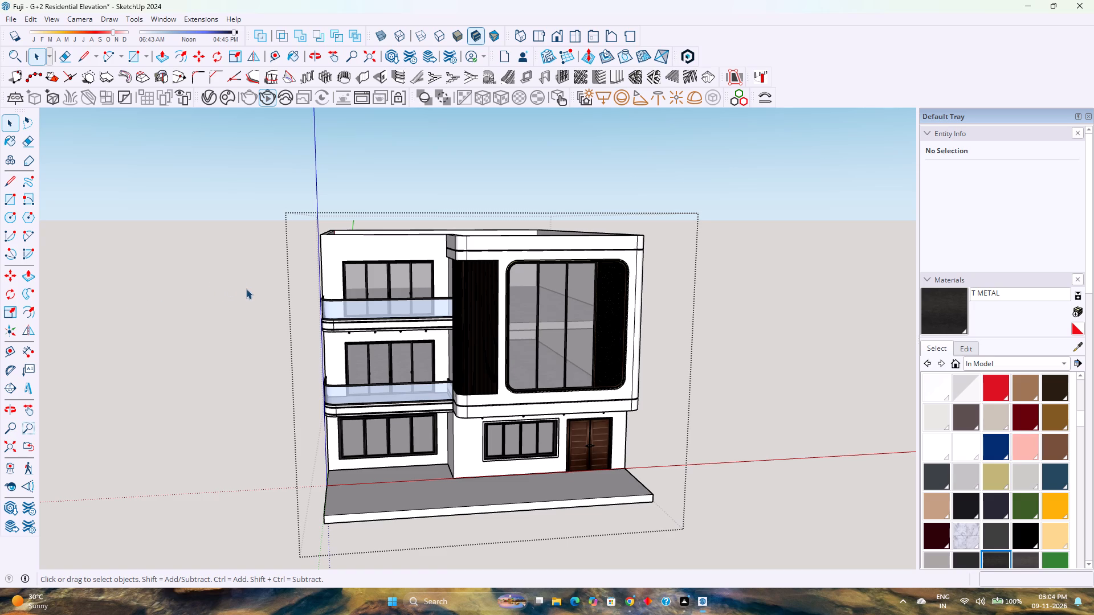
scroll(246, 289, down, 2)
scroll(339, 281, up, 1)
Place a horizontal guide 10'6" above the top-floor slab line on the balcony-side wall.
middle_drag(358, 274, 280, 365)
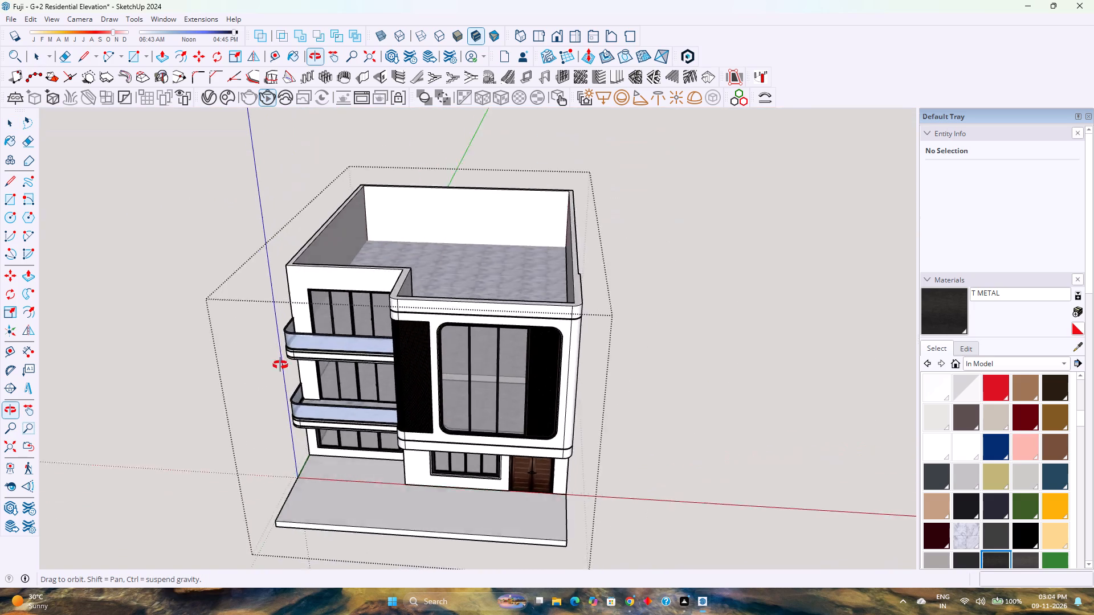
middle_drag(280, 365, 453, 315)
middle_click(453, 315)
scroll(452, 306, up, 3)
middle_drag(403, 307, 511, 275)
middle_click(511, 275)
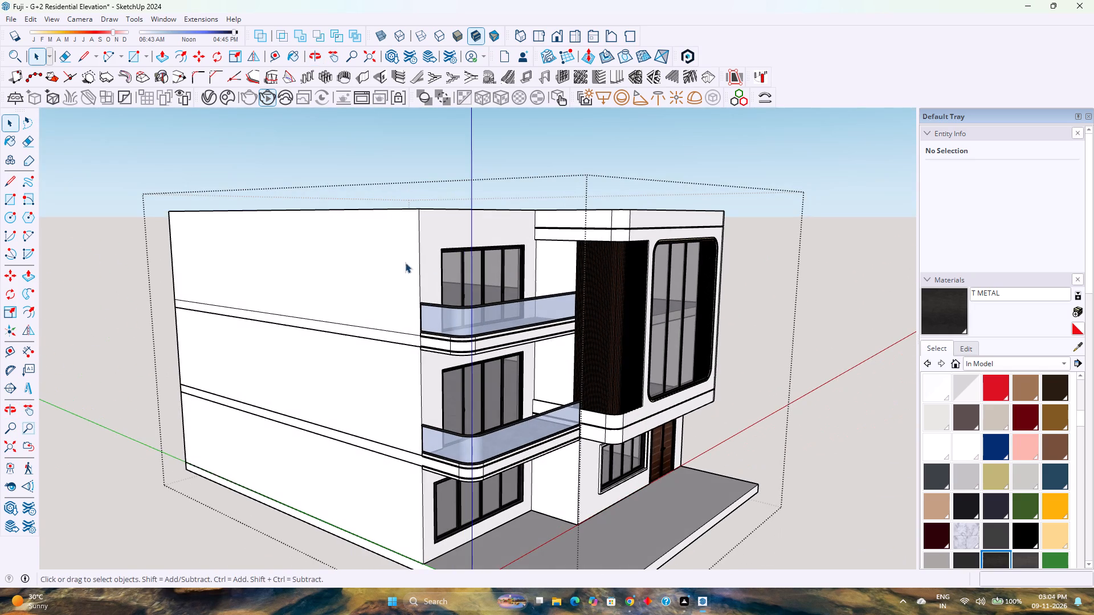
click(278, 58)
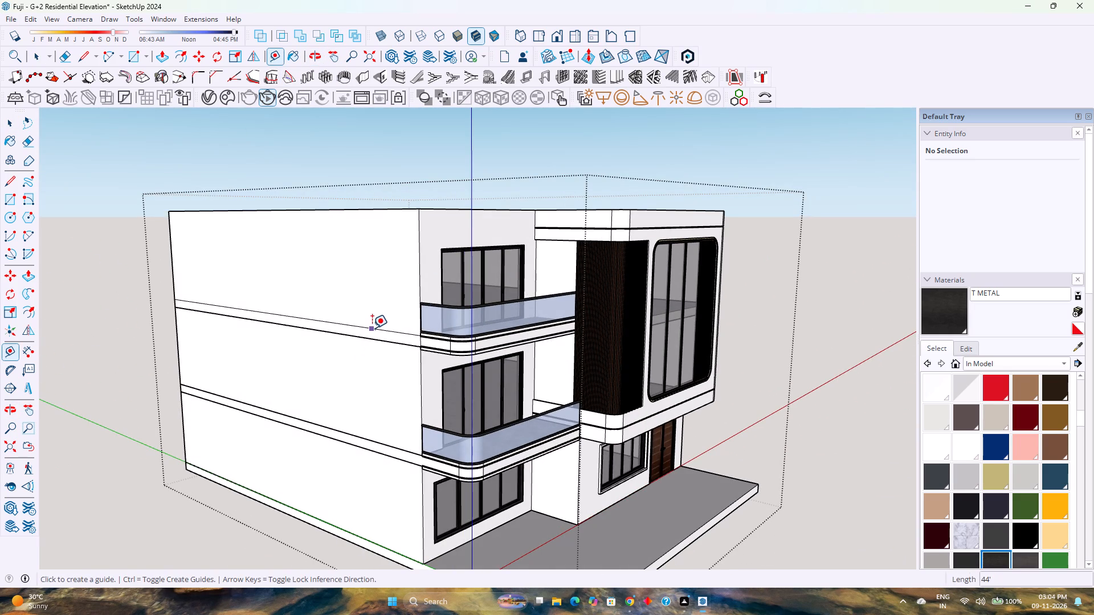
click(372, 328)
text(10')
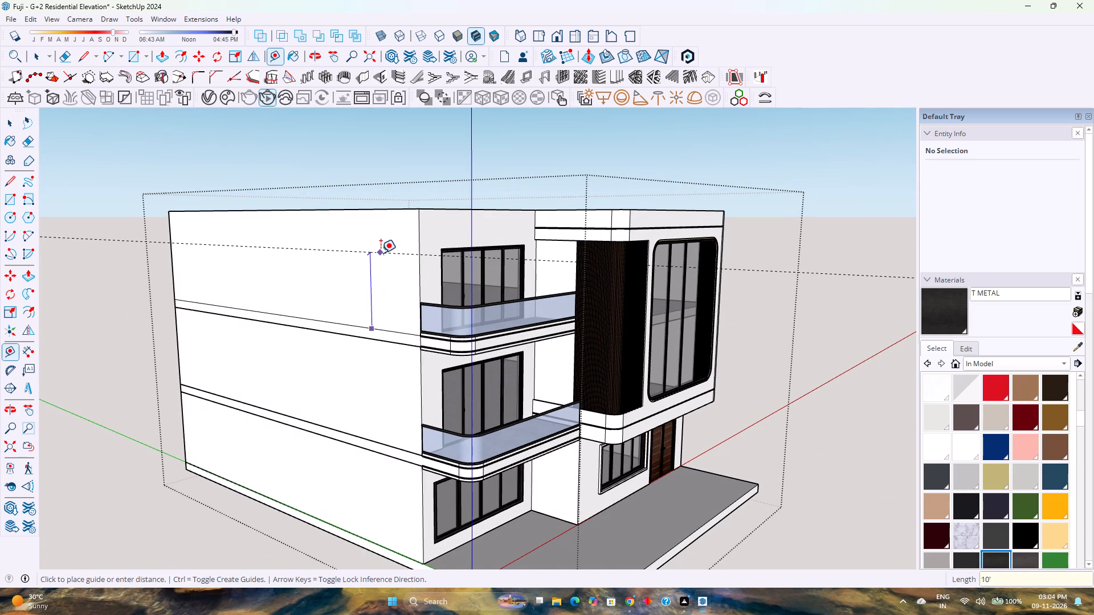
key(Return)
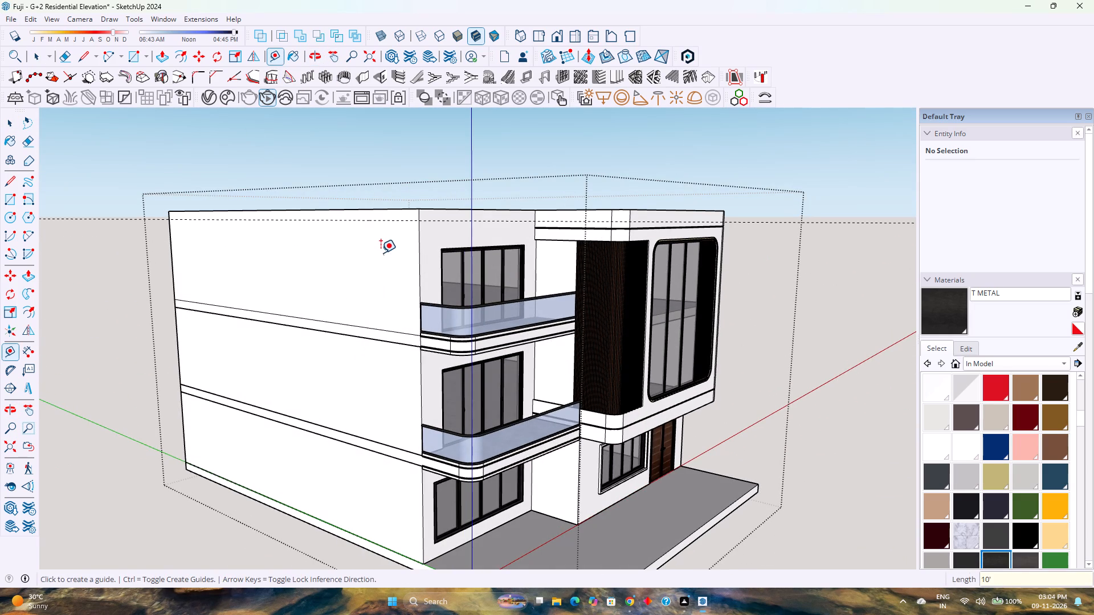
text(10')
text(6")
key(Return)
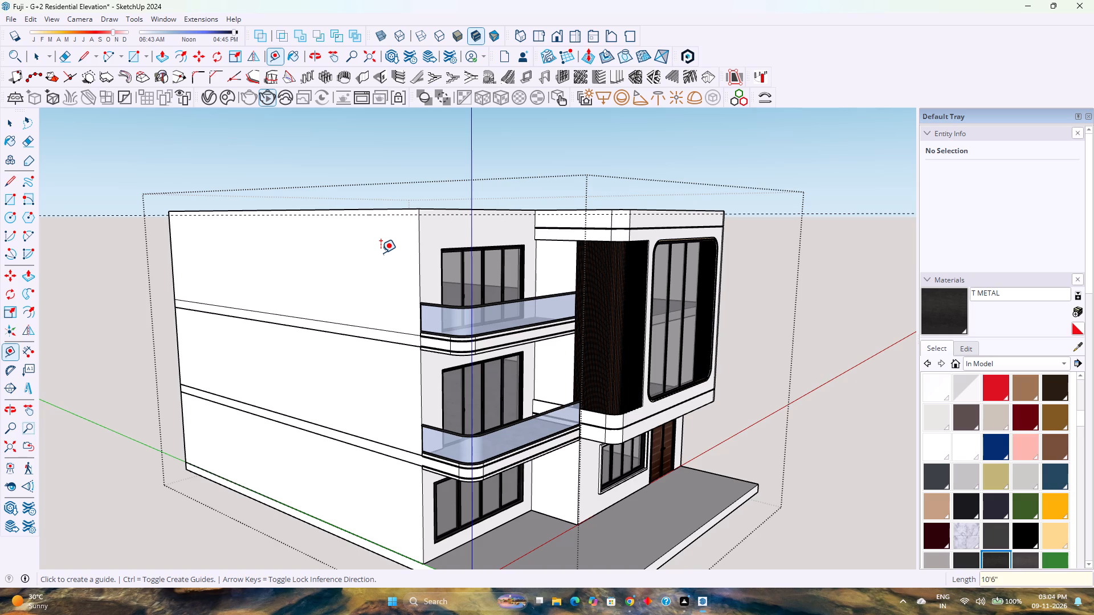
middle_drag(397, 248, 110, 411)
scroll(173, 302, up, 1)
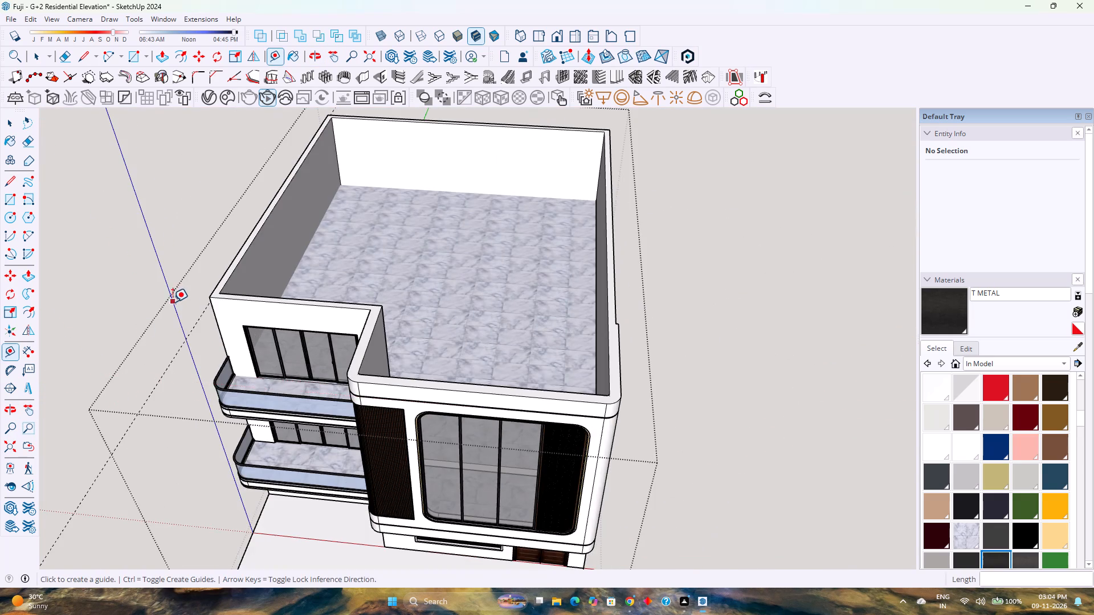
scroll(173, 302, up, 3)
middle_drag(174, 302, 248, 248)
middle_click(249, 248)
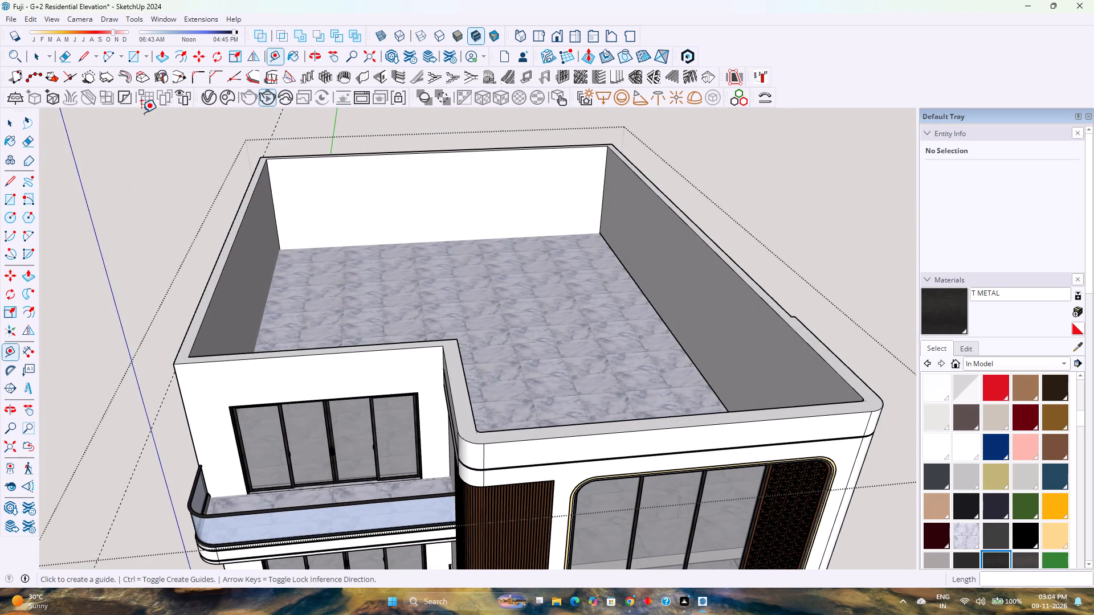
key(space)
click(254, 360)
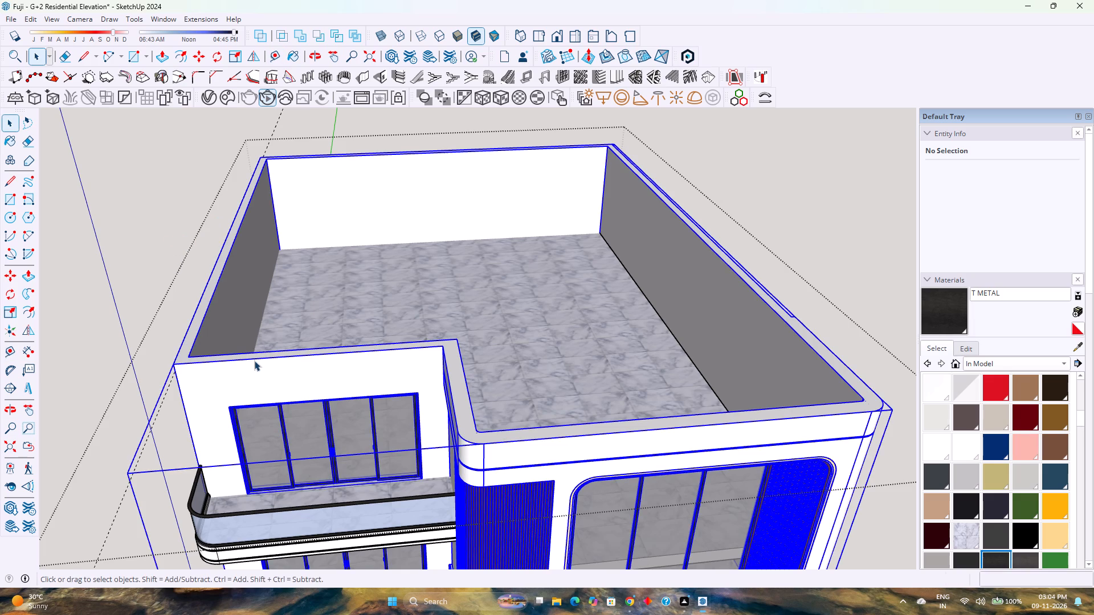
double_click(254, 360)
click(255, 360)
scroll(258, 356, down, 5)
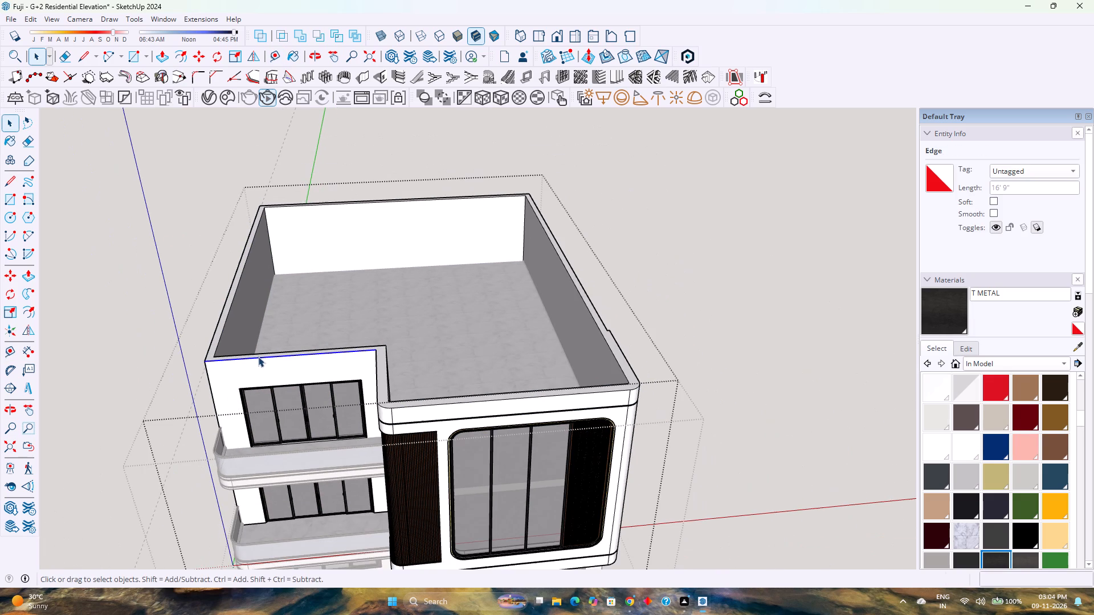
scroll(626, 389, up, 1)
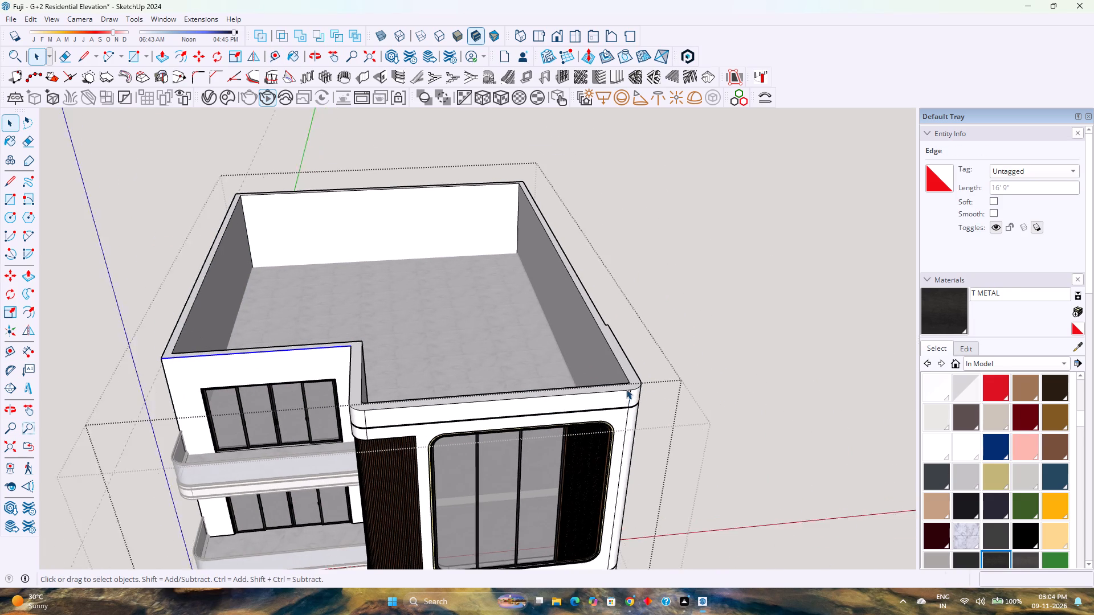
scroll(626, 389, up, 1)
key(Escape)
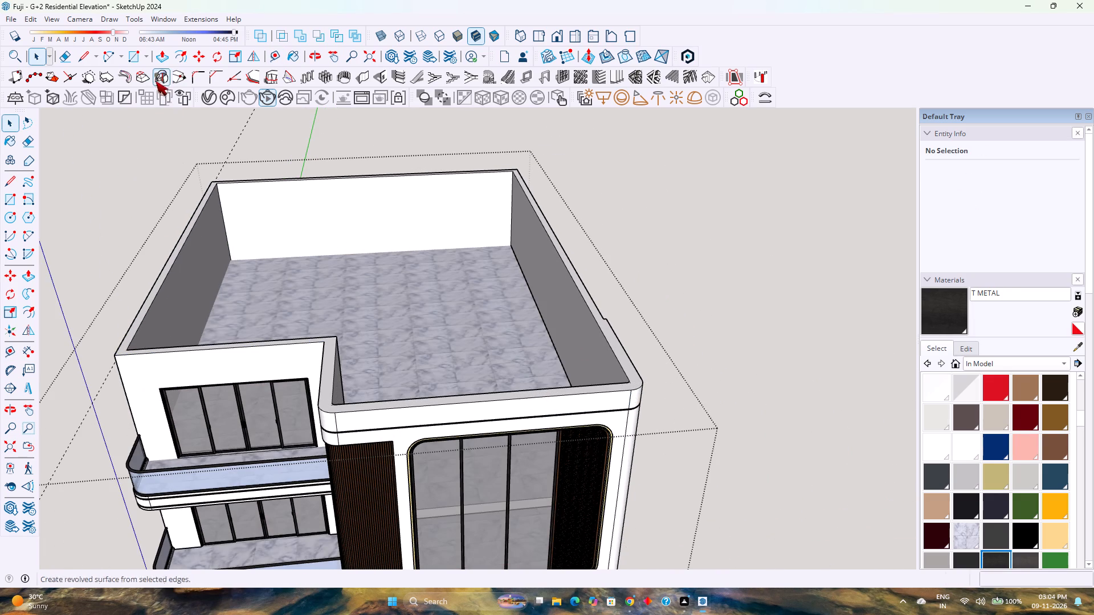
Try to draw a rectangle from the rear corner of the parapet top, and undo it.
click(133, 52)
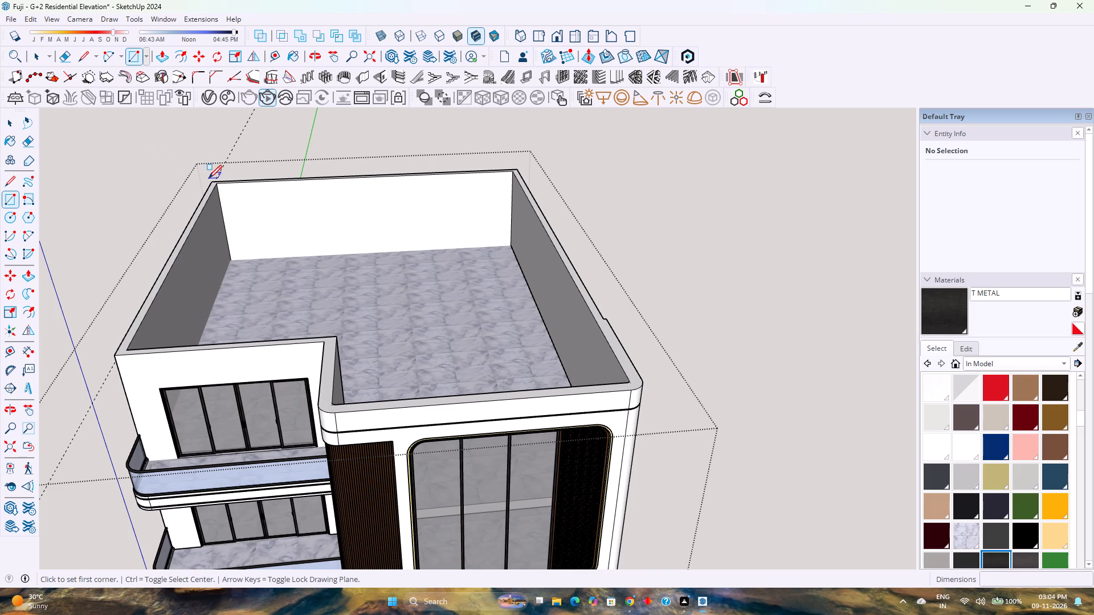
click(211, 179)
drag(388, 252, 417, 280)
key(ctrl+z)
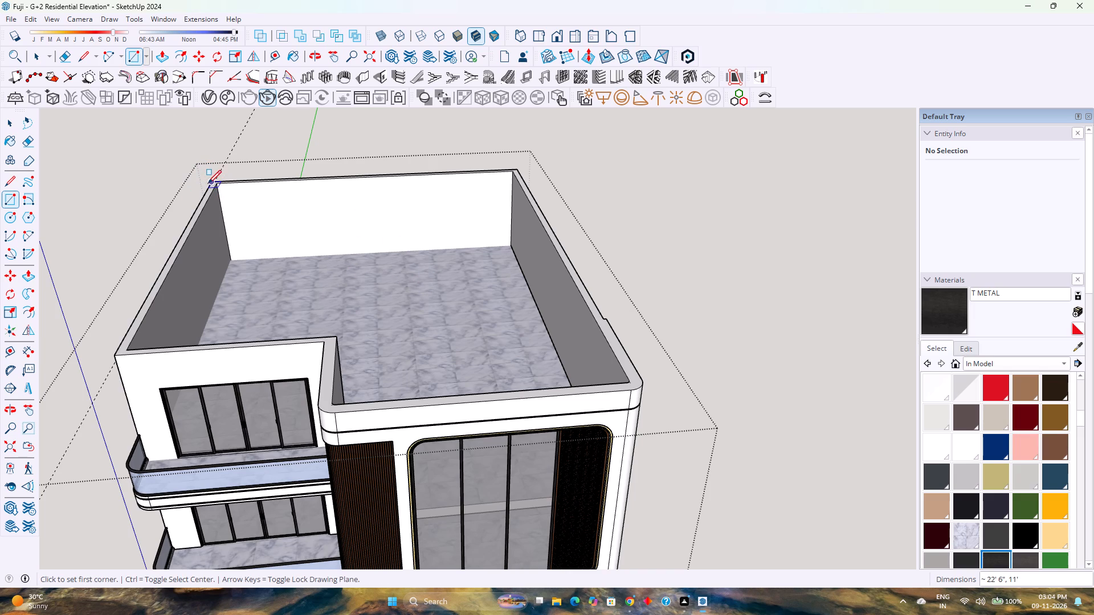
Draw a horizontal rectangle about 40'3" by 54'3" over the parapet top from its rear corner, and make it a group.
click(212, 182)
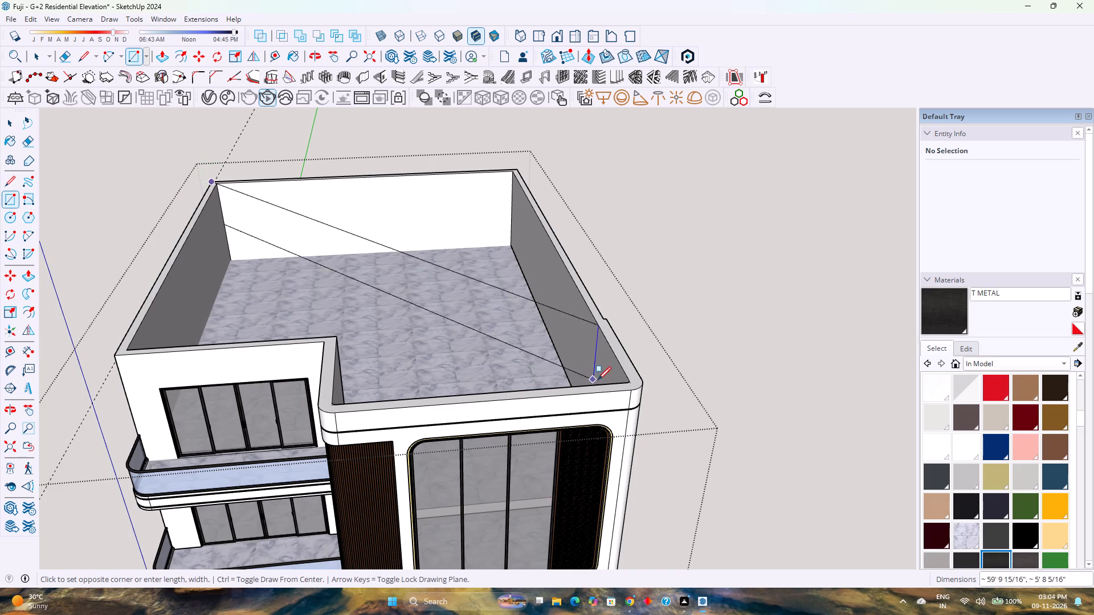
key(Up)
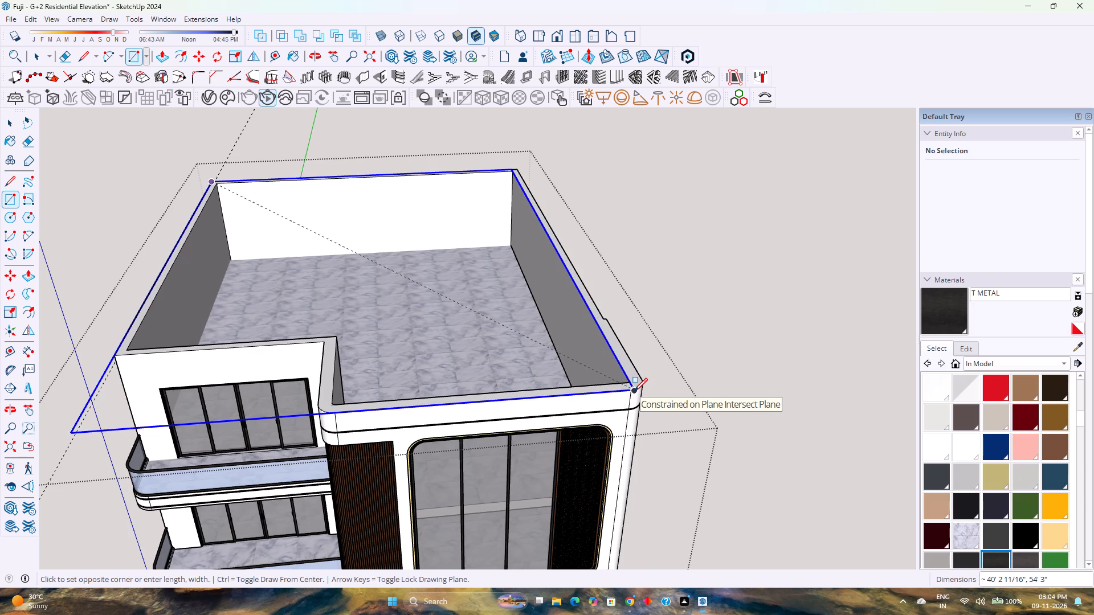
click(634, 391)
key(space)
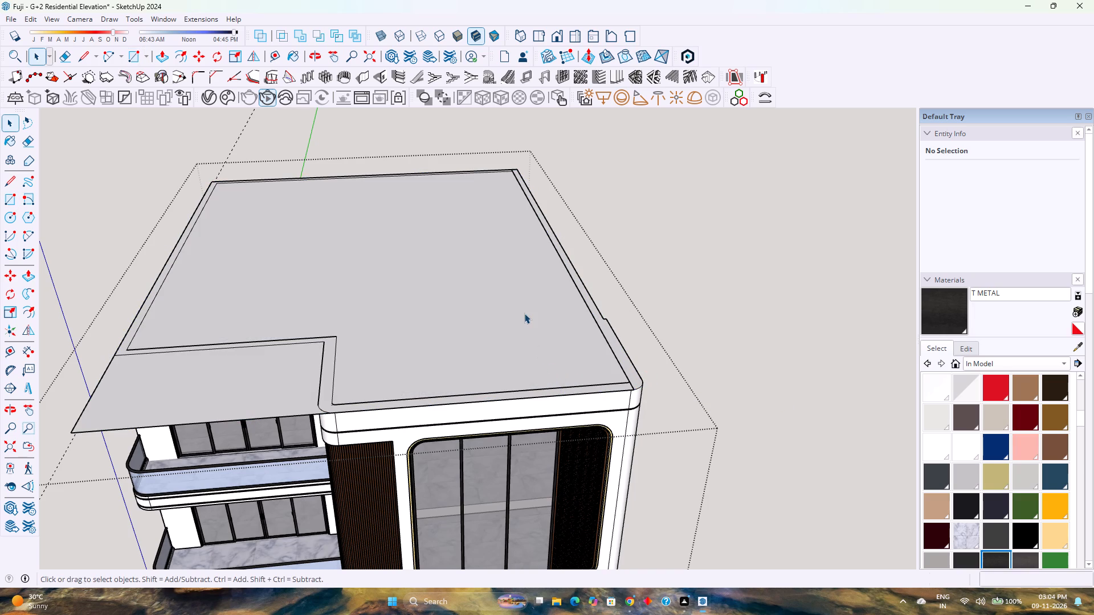
double_click(522, 305)
right_click(522, 305)
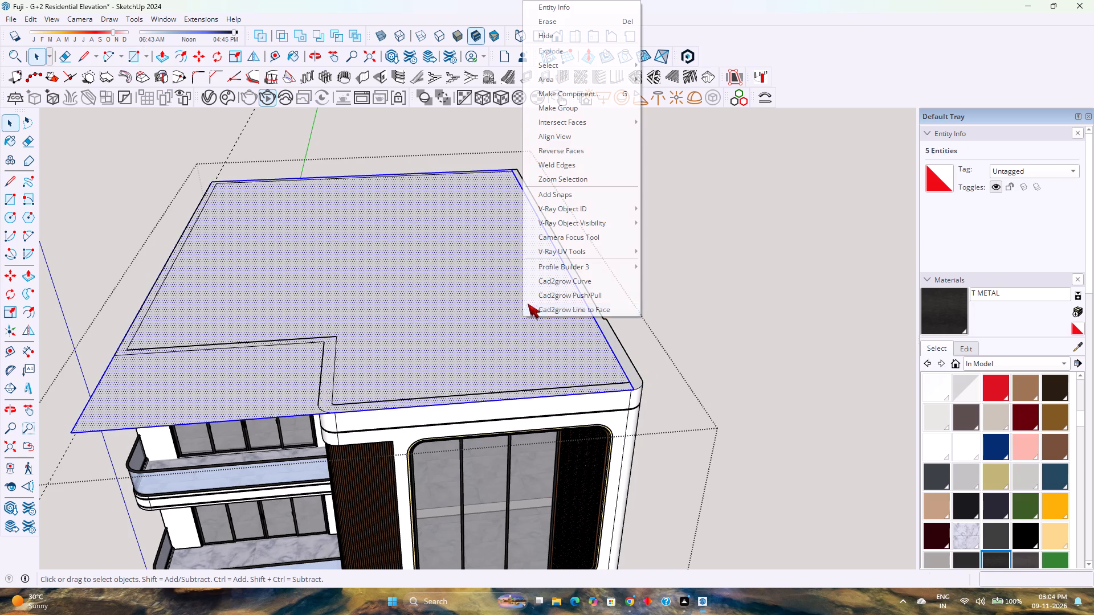
click(595, 114)
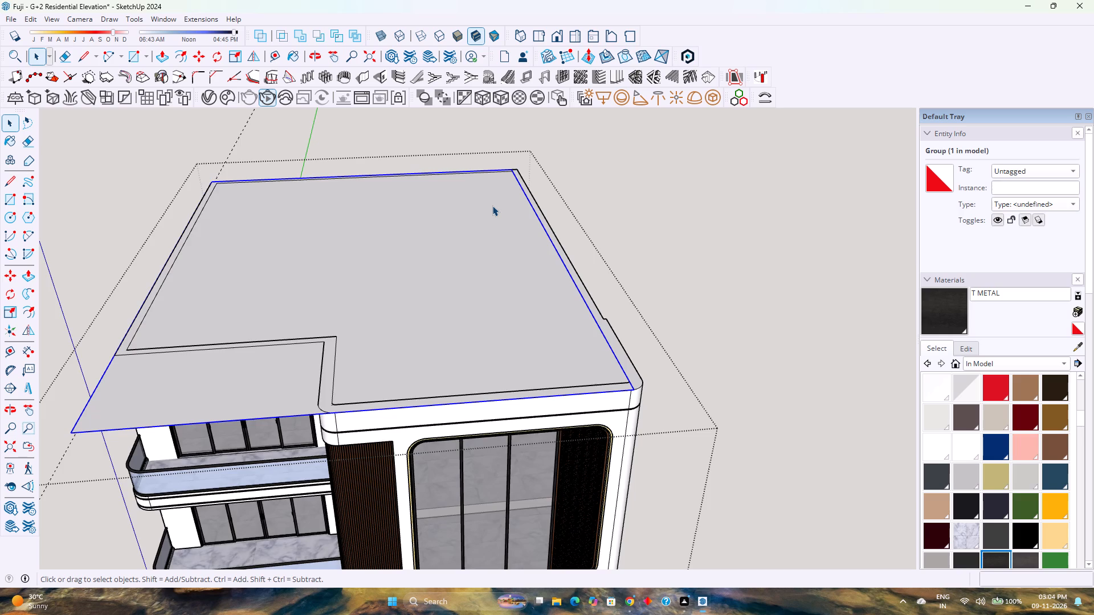
Extrude the grouped roof rectangle upward by 1' to form a slab.
double_click(492, 206)
key(p)
click(474, 270)
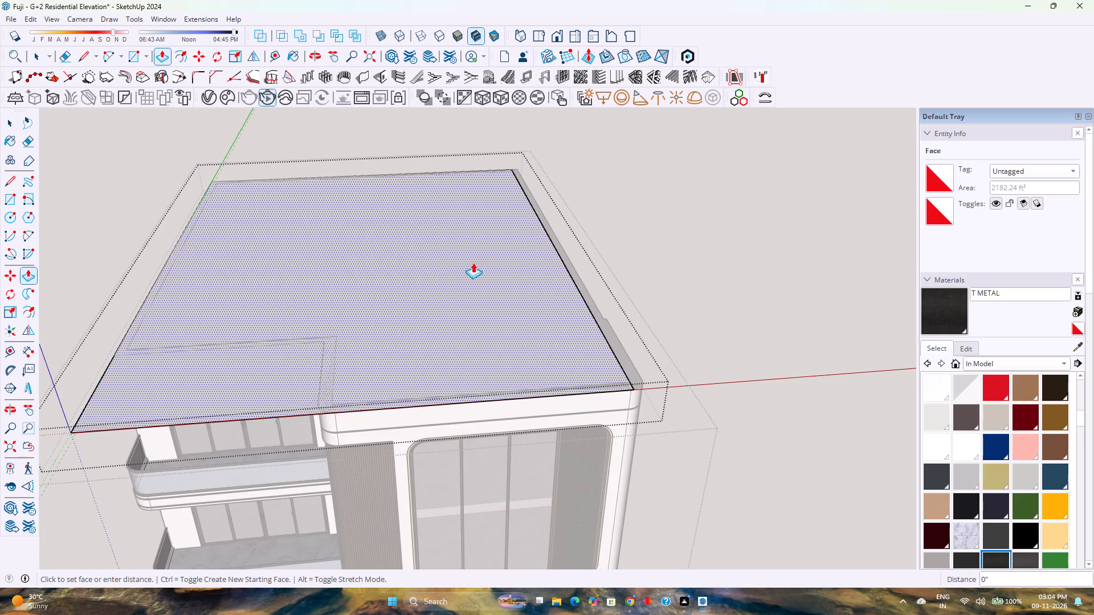
text(1')
key(Return)
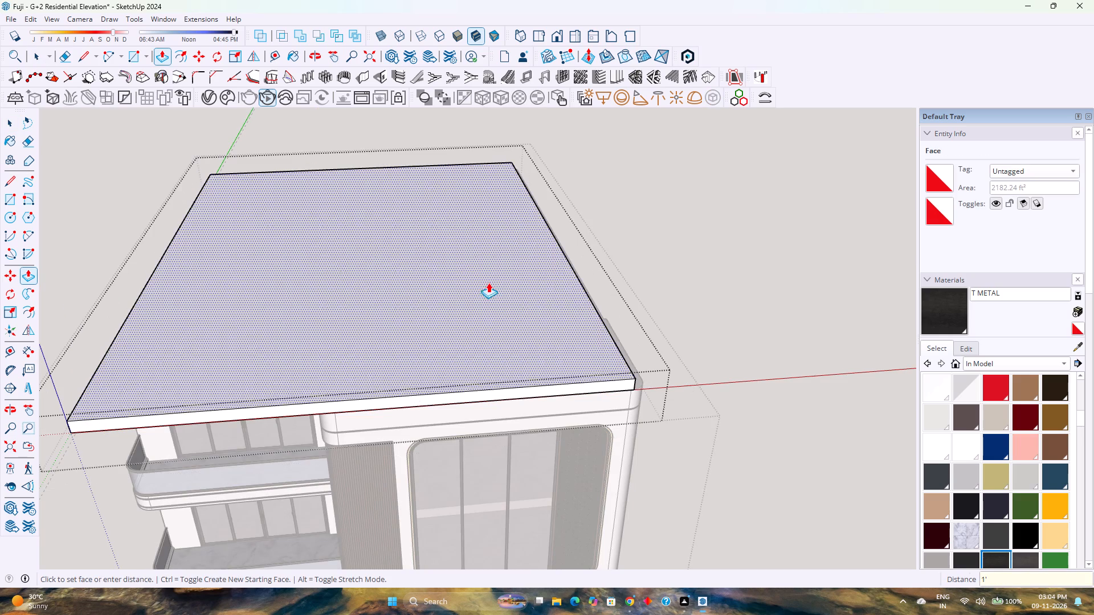
Extend the roof slab's entrance-side face outward by about 1' to line up with the outer wall face.
middle_drag(484, 282, 305, 268)
middle_click(305, 268)
scroll(351, 344, up, 4)
click(344, 340)
click(354, 359)
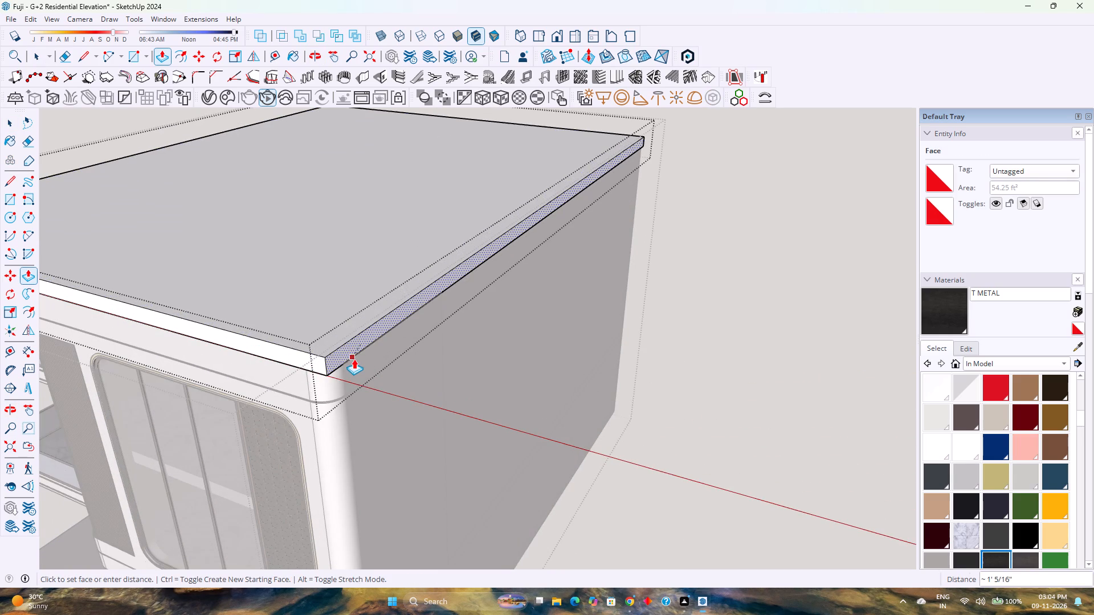
Examine the roof slab's overhang and edges around the balcony side and front of the house.
scroll(351, 344, down, 4)
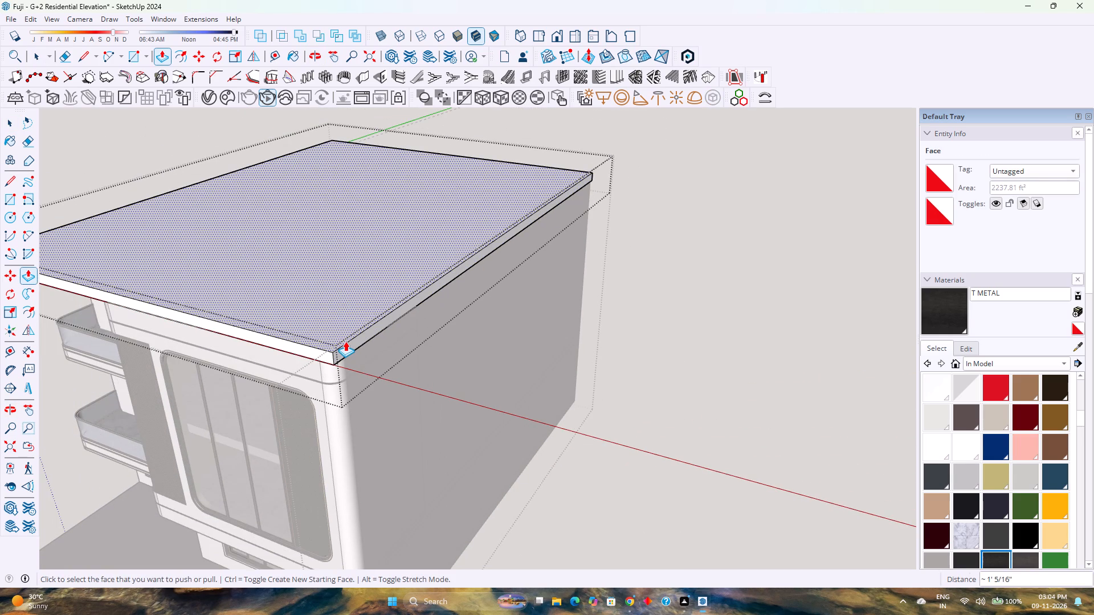
scroll(345, 341, down, 3)
shift+middle_drag(284, 341, 463, 298)
middle_drag(250, 297, 267, 292)
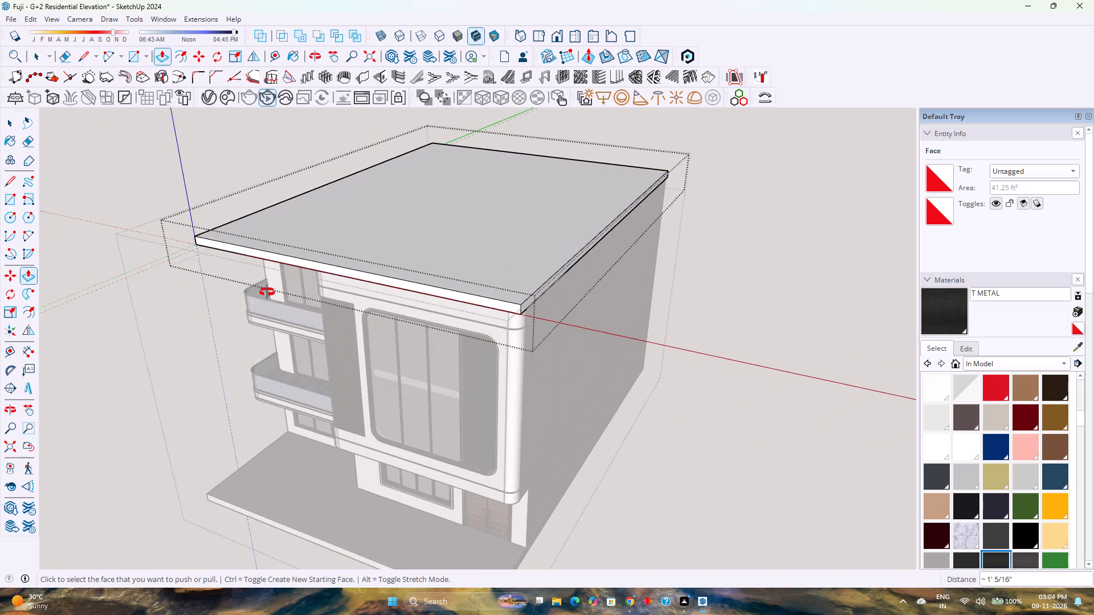
middle_drag(267, 292, 669, 238)
scroll(479, 266, up, 3)
scroll(520, 224, up, 3)
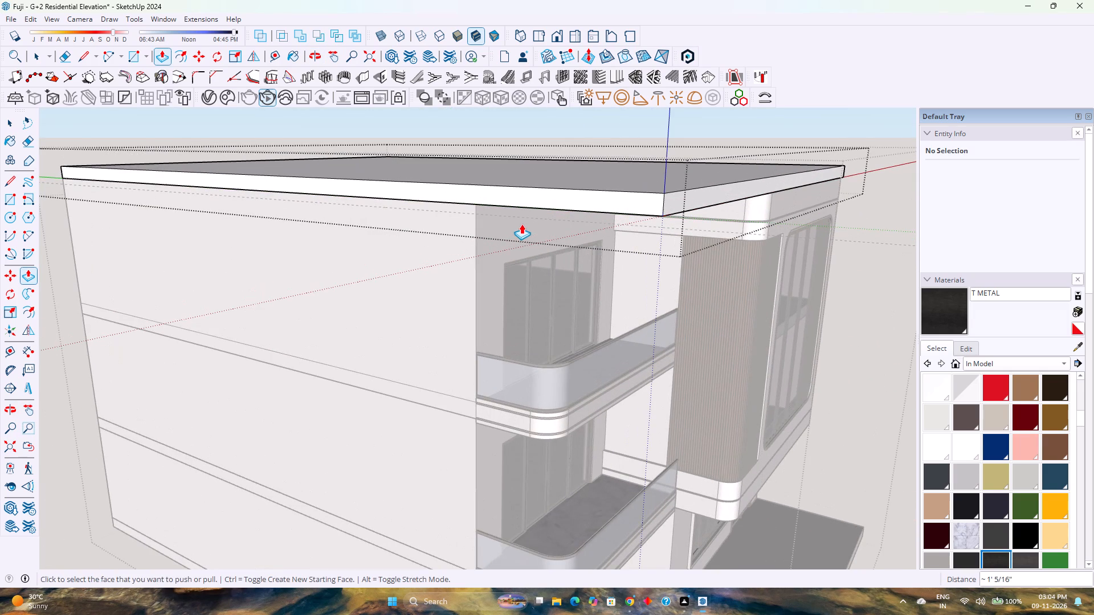
key(space)
key(Escape)
click(499, 198)
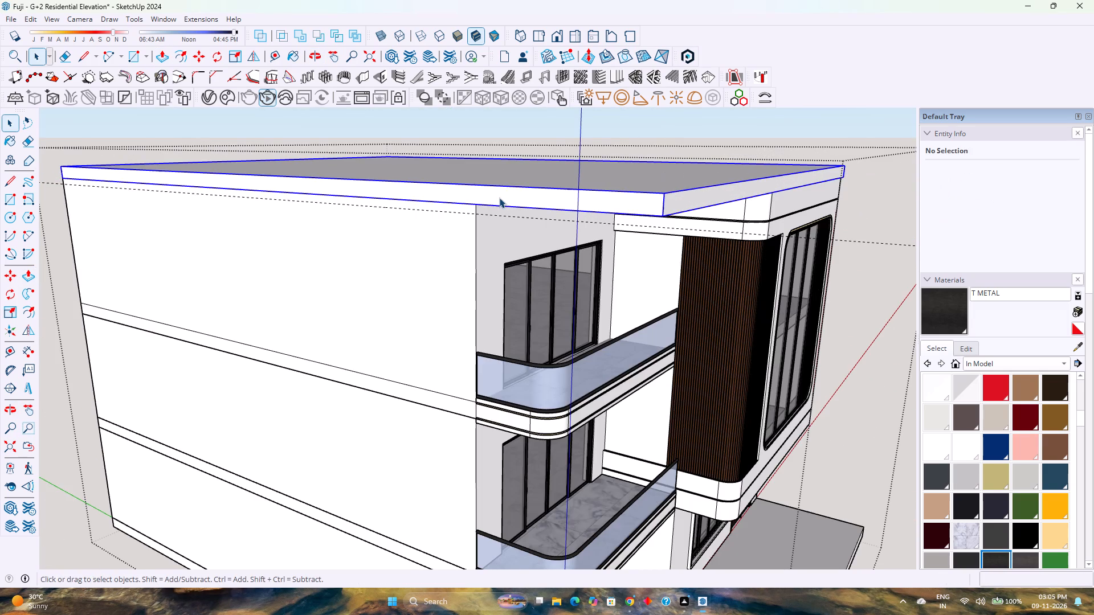
scroll(481, 229, up, 3)
middle_drag(481, 229, 407, 199)
middle_drag(405, 198, 388, 188)
middle_click(388, 188)
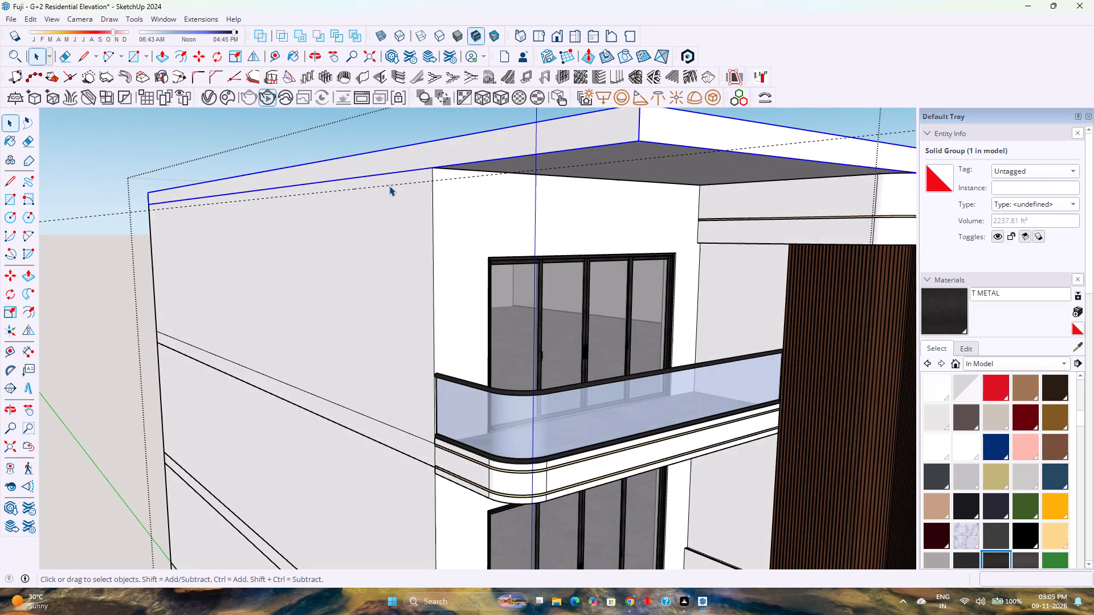
scroll(395, 180, up, 3)
middle_drag(395, 180, 574, 210)
scroll(499, 190, up, 2)
key(Escape)
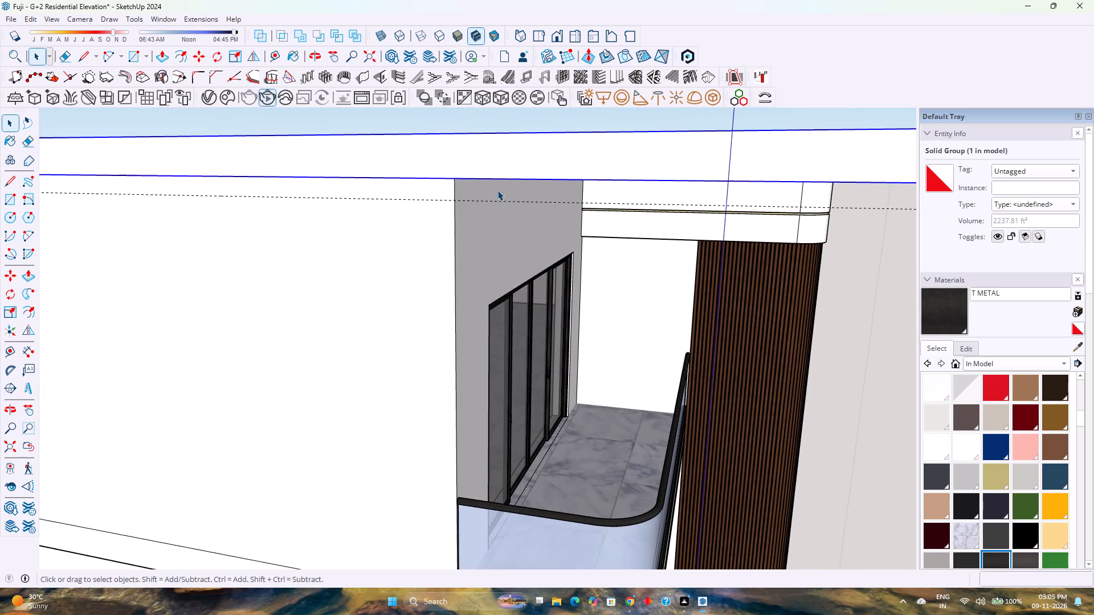
right_click(497, 156)
scroll(386, 226, down, 4)
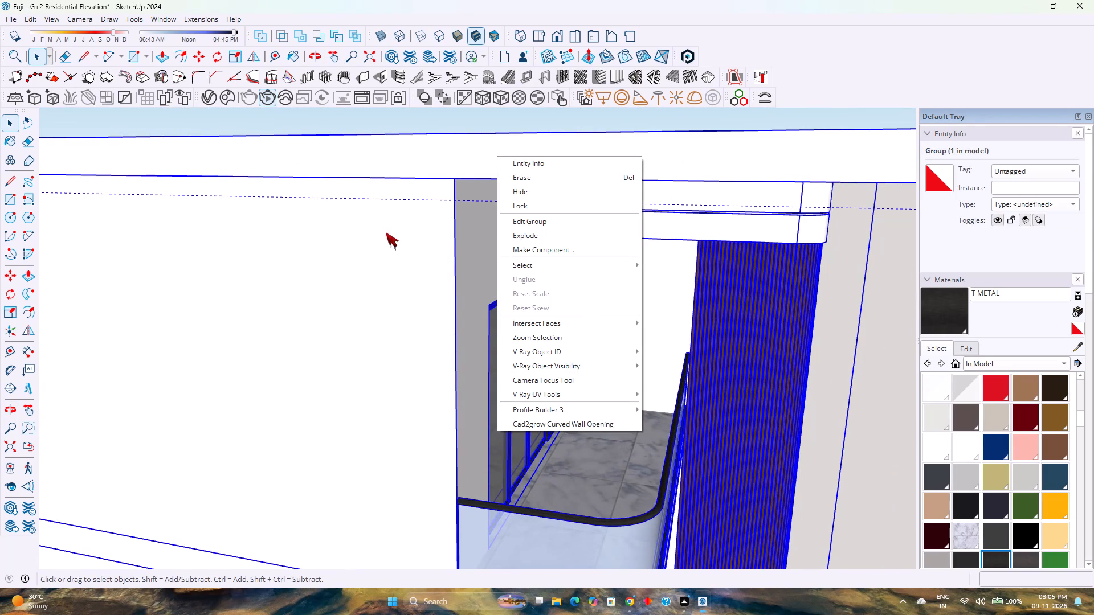
click(811, 274)
scroll(595, 280, down, 8)
click(802, 340)
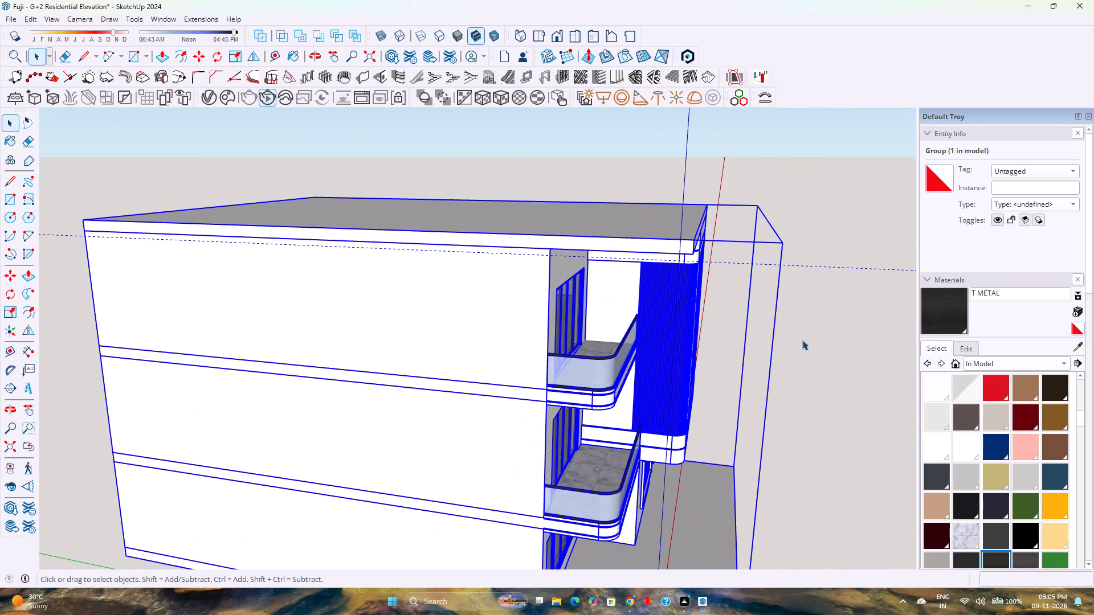
scroll(801, 333, up, 1)
middle_click(799, 333)
middle_click(798, 332)
middle_drag(795, 331, 722, 318)
middle_drag(719, 317, 712, 315)
middle_click(712, 315)
middle_click(712, 315)
scroll(708, 310, down, 3)
scroll(626, 291, down, 4)
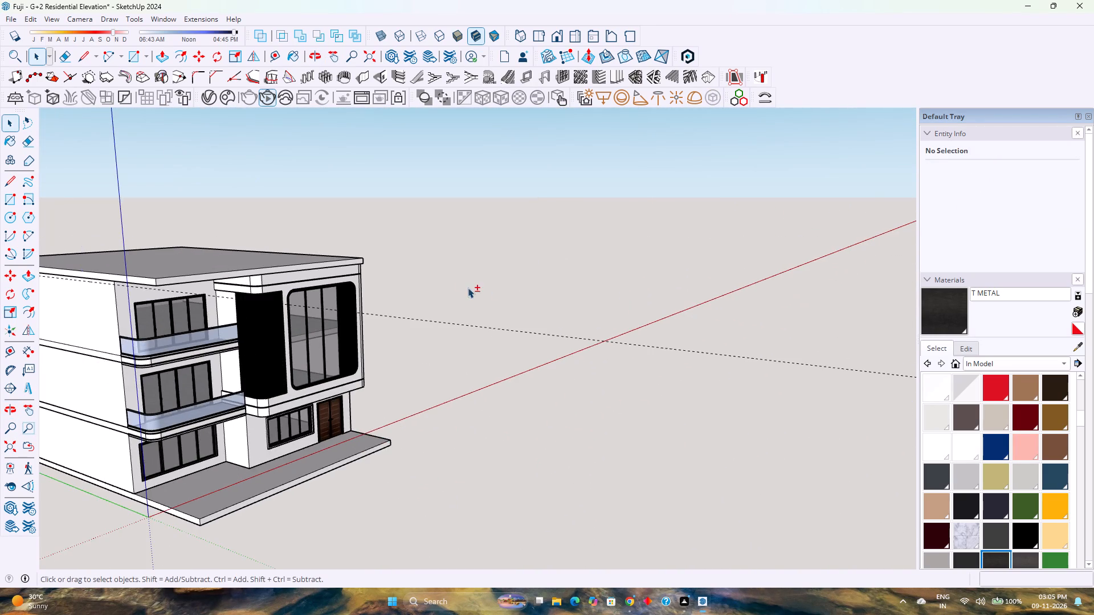
shift+middle_drag(468, 288, 699, 309)
scroll(526, 288, up, 8)
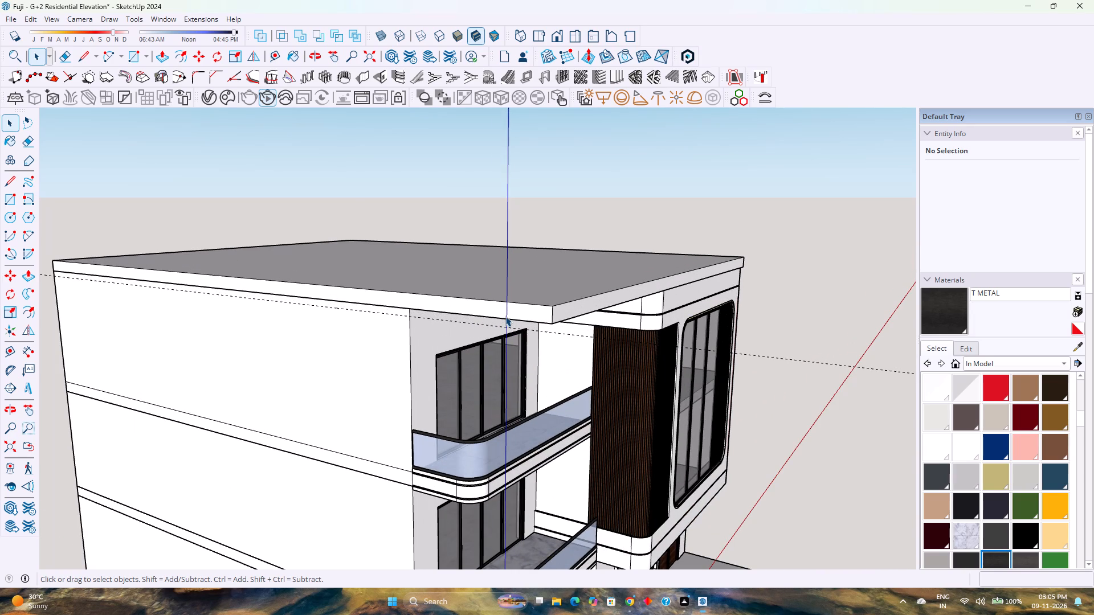
Move the roof slab group down by 6" at the parapet's balcony-side corner.
click(372, 292)
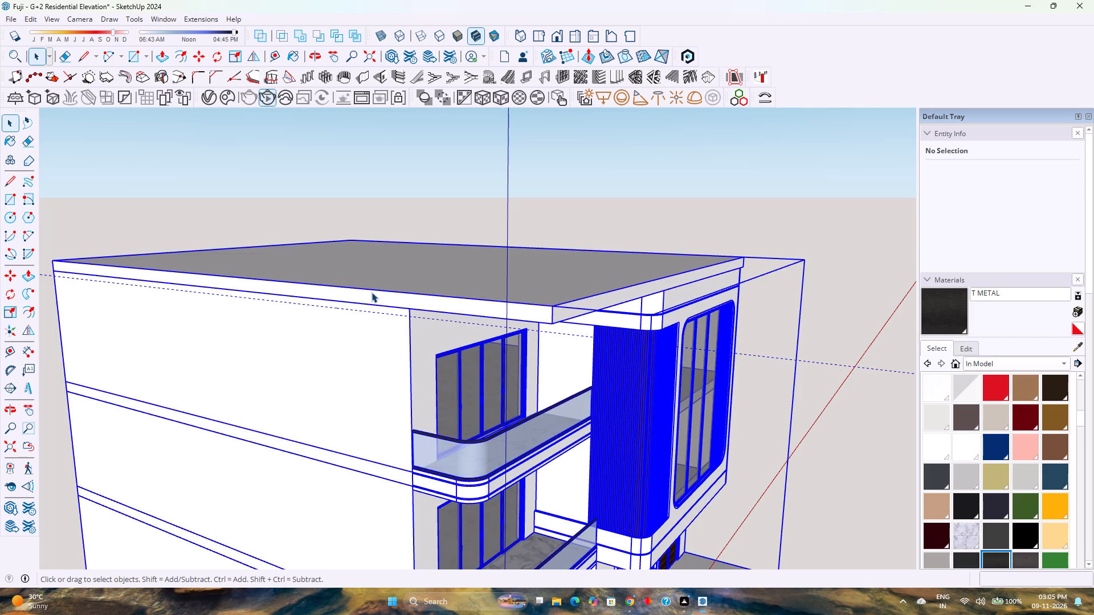
scroll(397, 298, up, 3)
double_click(397, 297)
click(398, 298)
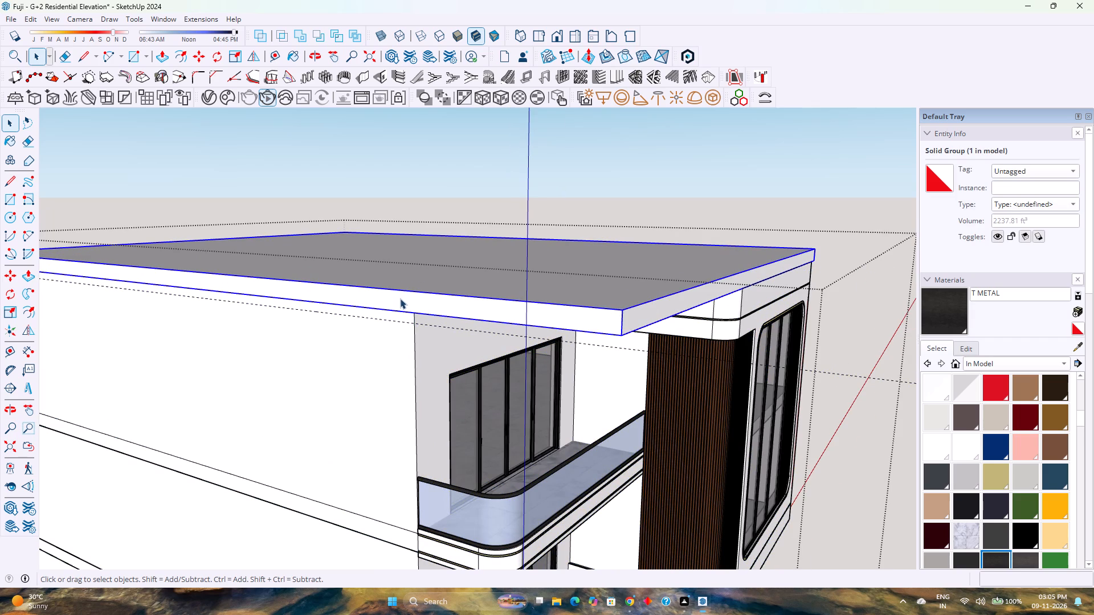
key(m)
click(412, 313)
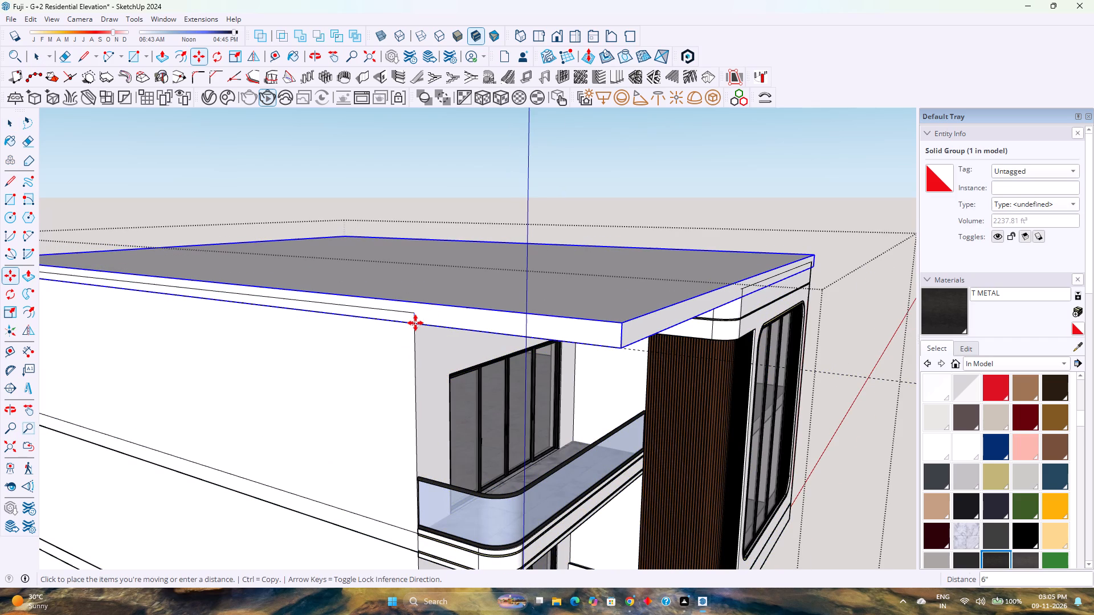
click(416, 323)
Hide the roof slab group to expose the parapet top.
key(space)
scroll(415, 325, up, 4)
middle_drag(406, 326, 374, 277)
right_click(424, 308)
click(477, 346)
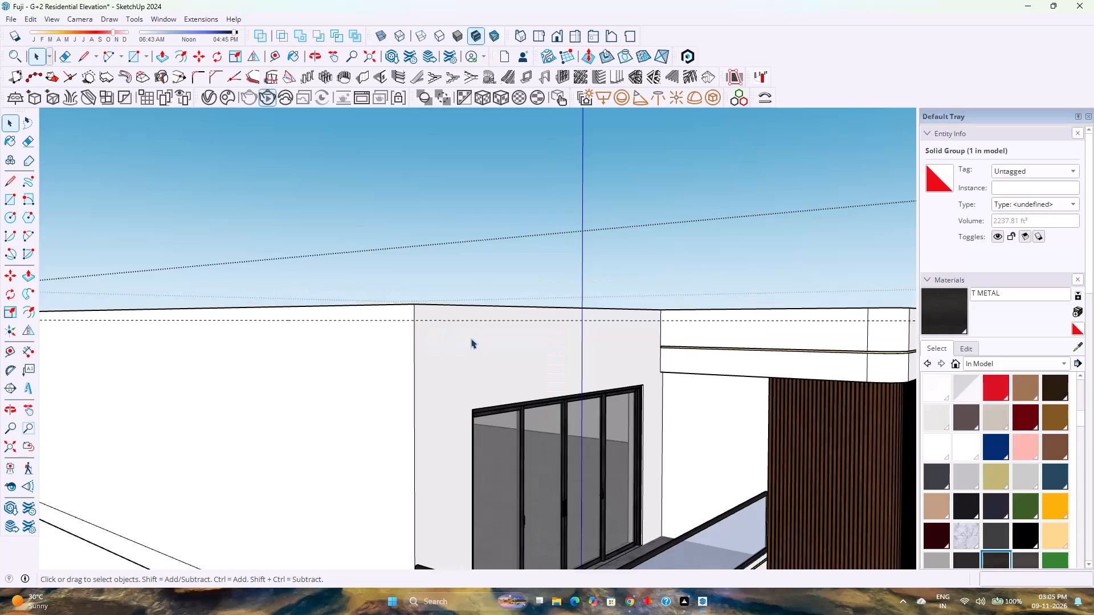
Push the parapet wall's top face down by 6" inside the wall group.
middle_drag(420, 305, 448, 381)
middle_click(448, 381)
scroll(419, 314, up, 4)
click(421, 290)
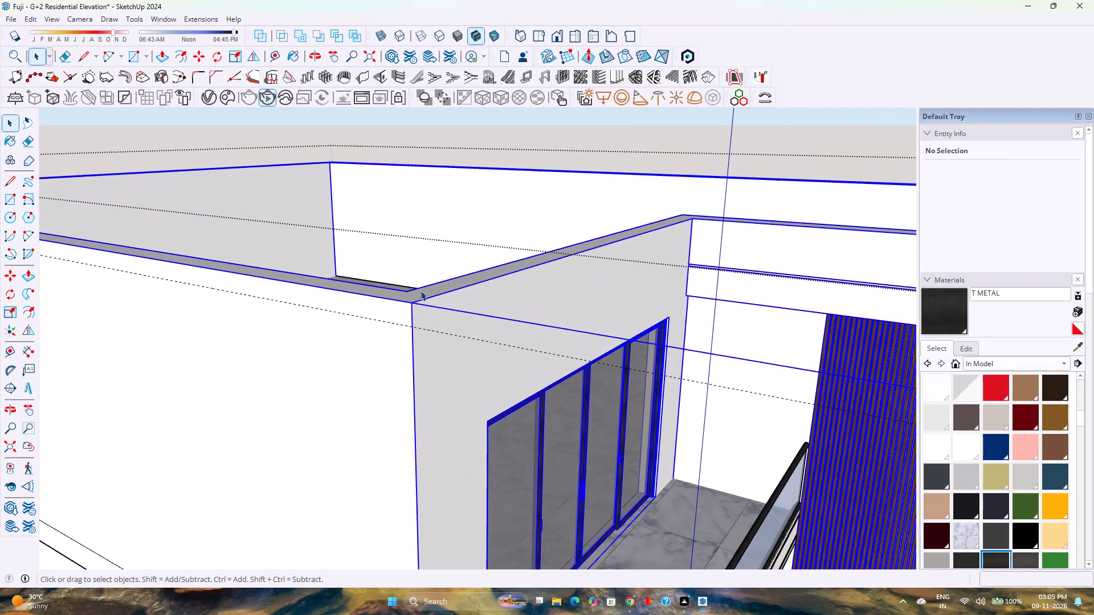
double_click(421, 290)
click(421, 294)
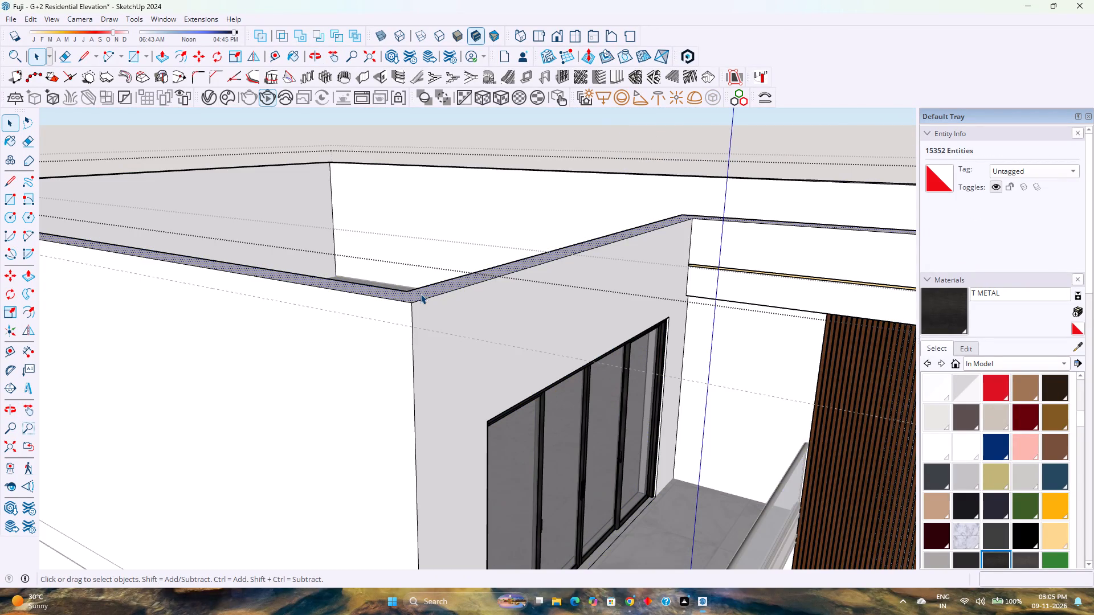
key(p)
click(421, 294)
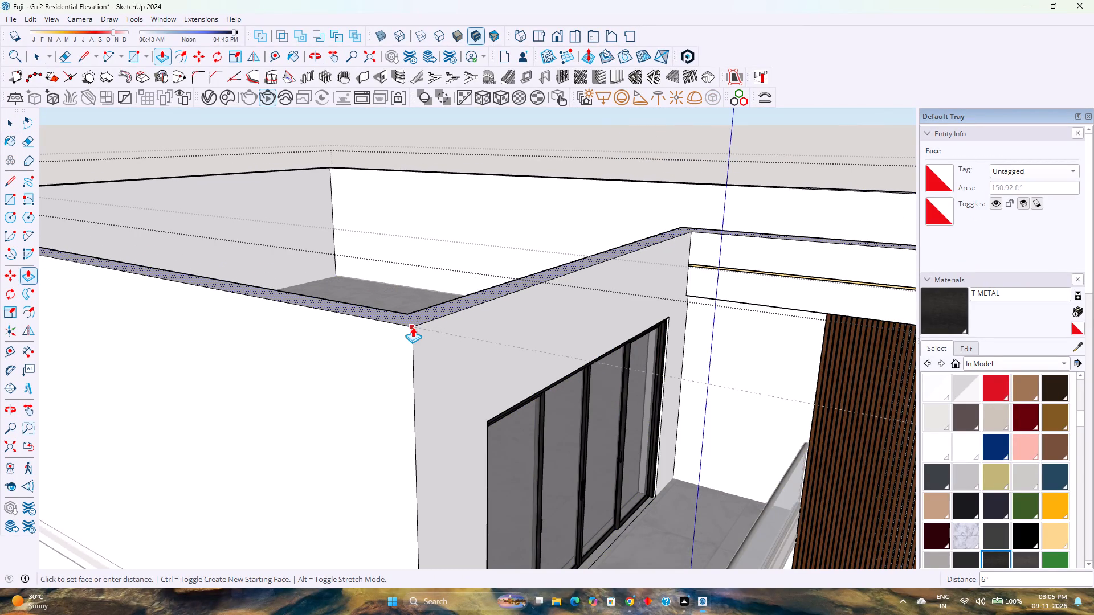
click(413, 327)
key(space)
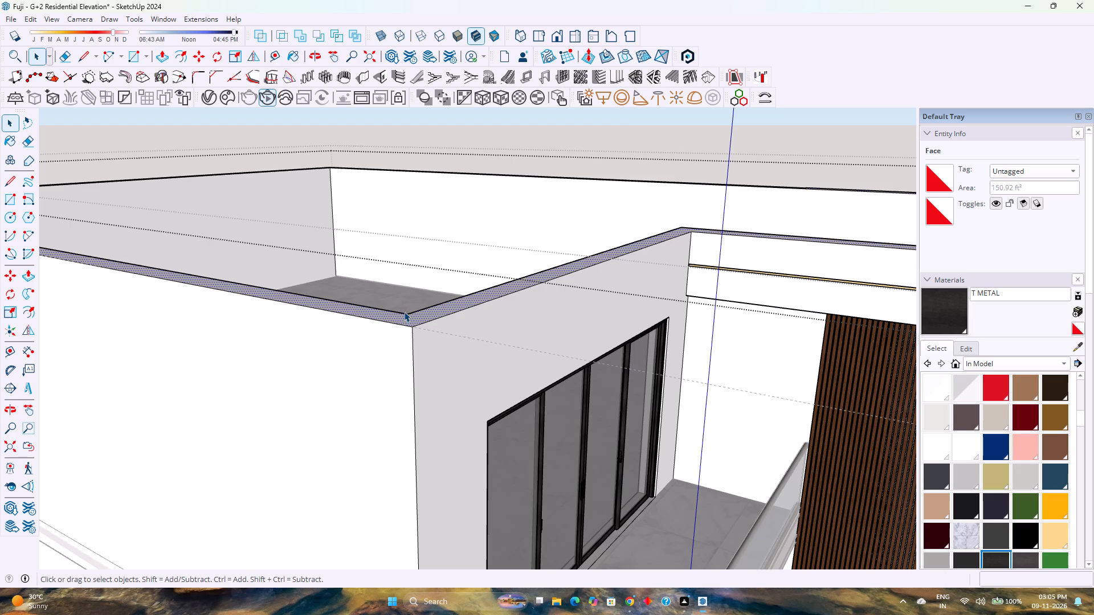
key(Escape)
Unhide the roof slab.
click(23, 17)
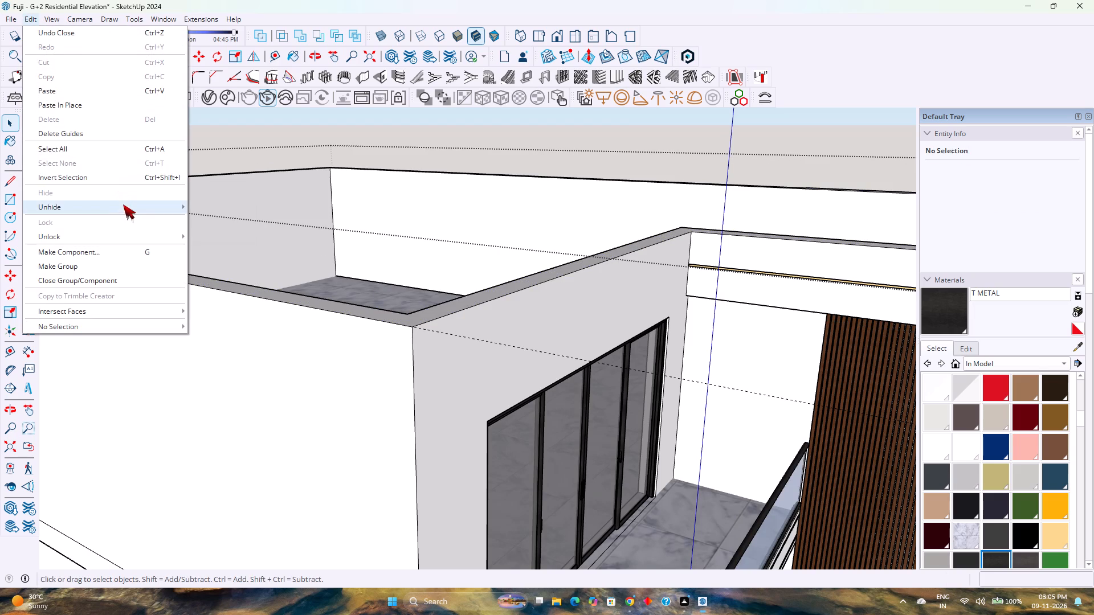
click(211, 232)
Examine the lowered roof slab and parapet from the front, both sides and above.
scroll(341, 280, down, 9)
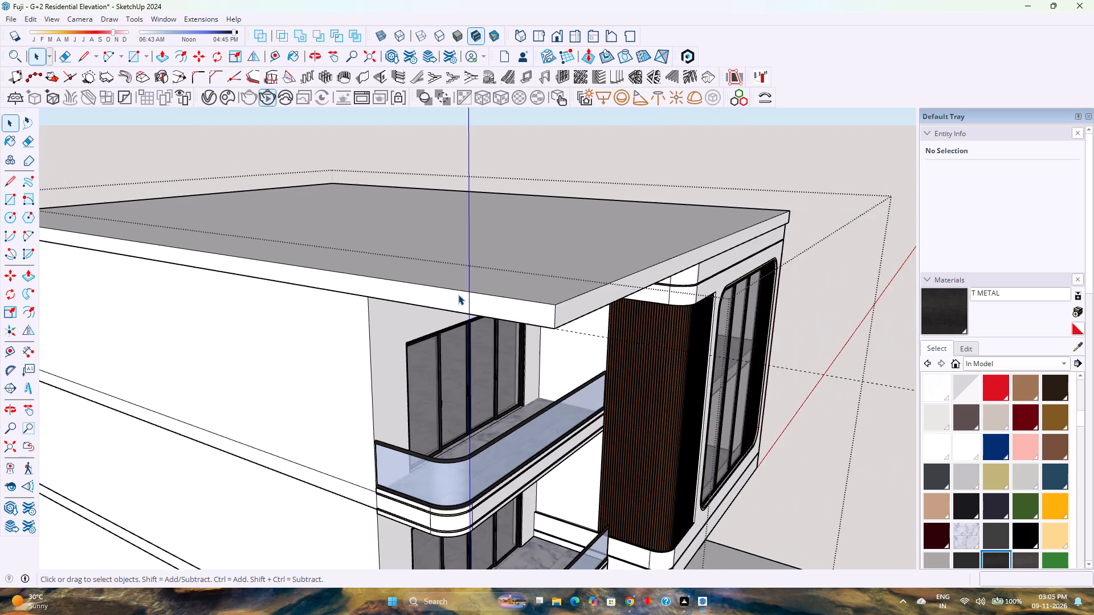
middle_drag(459, 295, 340, 254)
middle_drag(326, 249, 297, 241)
scroll(292, 237, down, 5)
scroll(493, 260, down, 2)
middle_drag(609, 272, 341, 279)
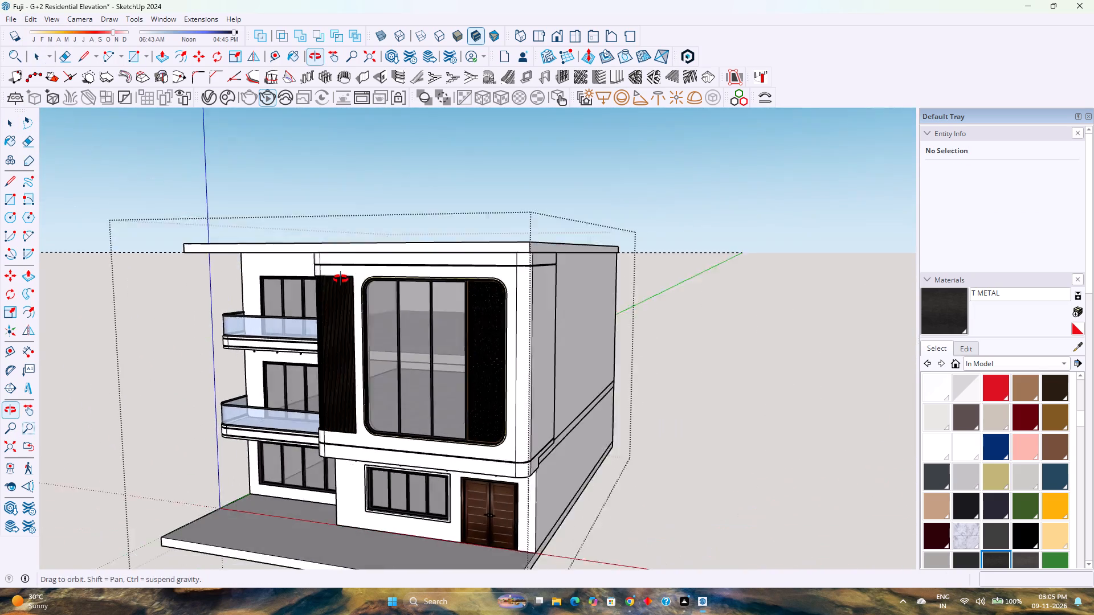
middle_drag(341, 279, 326, 283)
scroll(475, 249, up, 3)
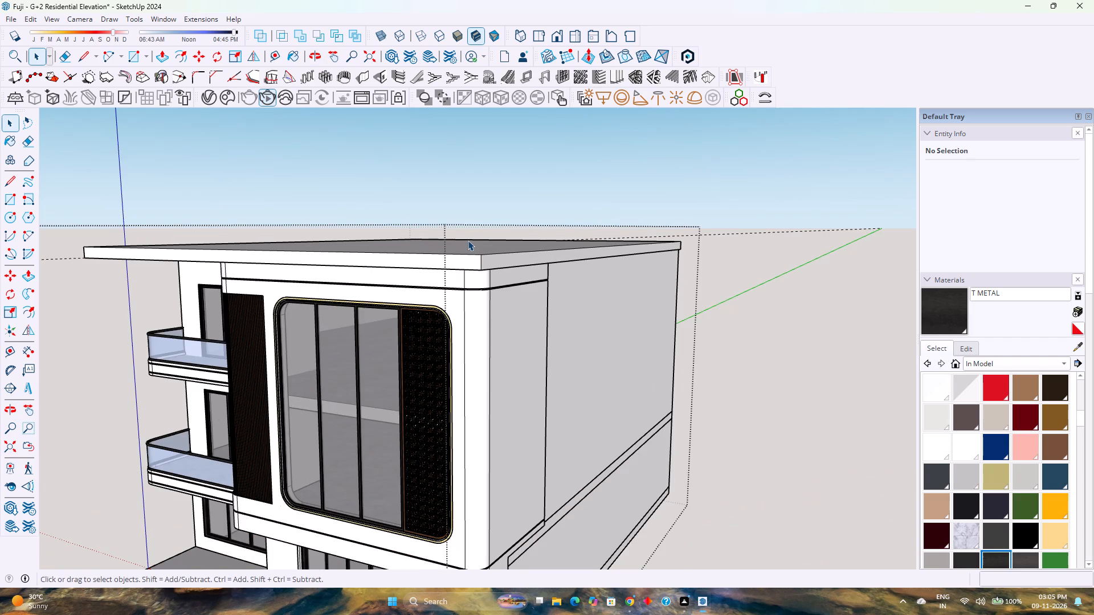
middle_drag(477, 232, 729, 215)
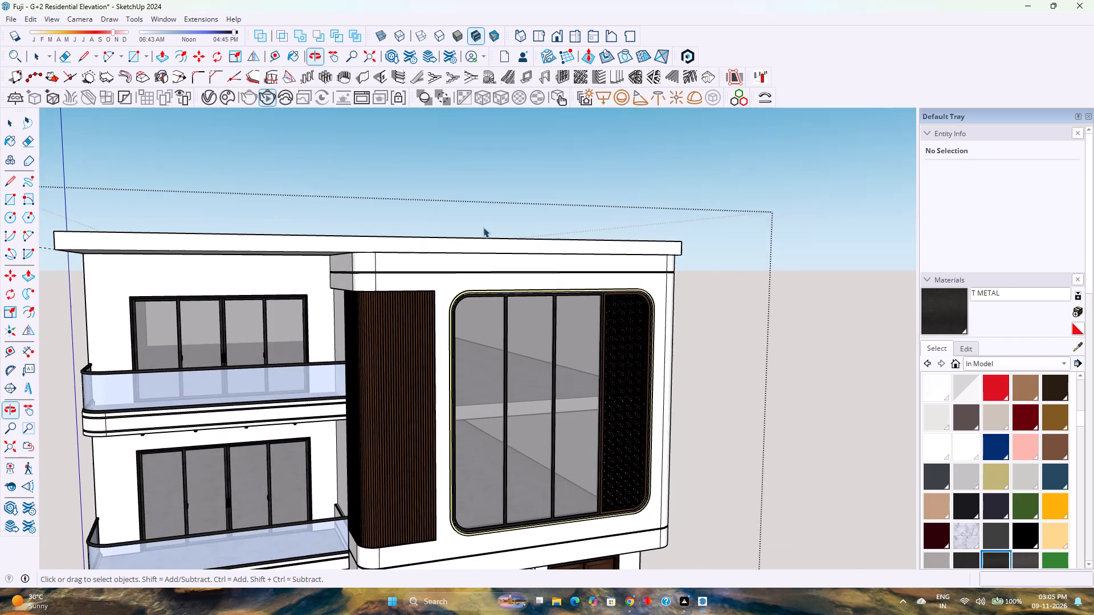
scroll(339, 264, up, 2)
middle_drag(339, 264, 432, 243)
scroll(432, 243, down, 5)
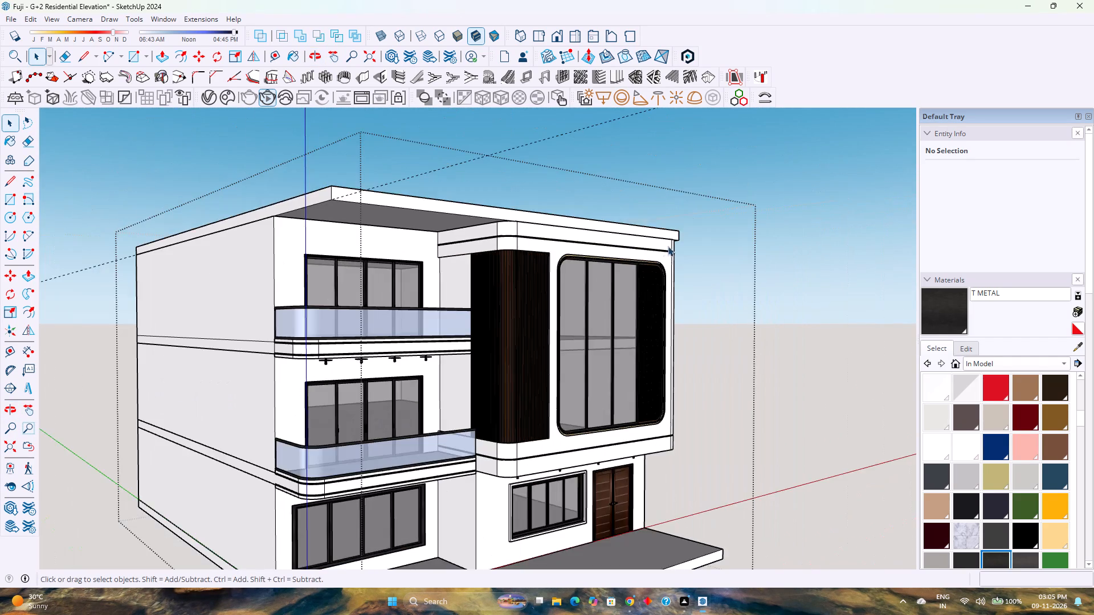
middle_click(666, 246)
middle_drag(665, 246, 593, 267)
scroll(579, 265, down, 3)
middle_drag(432, 277, 455, 369)
scroll(479, 352, up, 1)
scroll(553, 309, up, 1)
middle_drag(545, 304, 481, 358)
middle_click(480, 358)
Inside the roof slab group, place guides 1'6" in from the side and front top edges at the entrance-side front corner.
click(415, 348)
scroll(415, 348, up, 3)
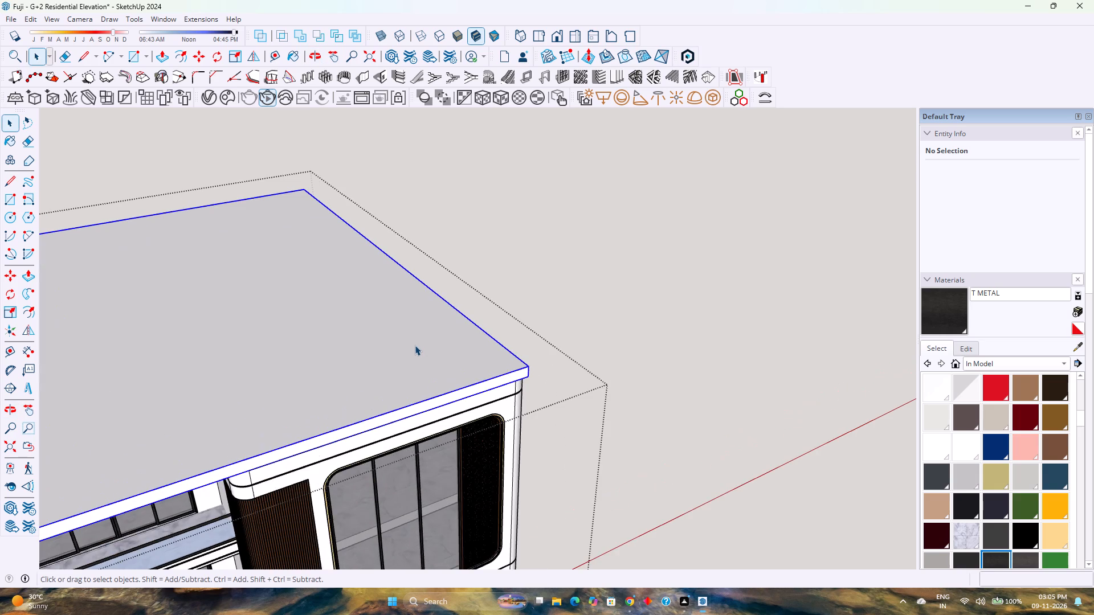
double_click(415, 345)
click(273, 48)
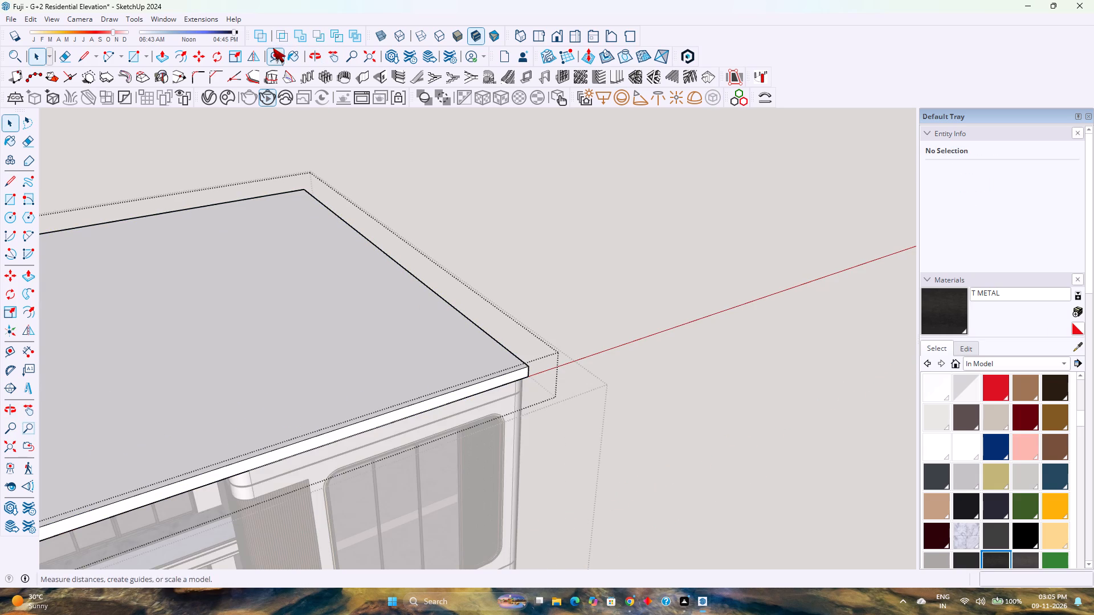
click(481, 330)
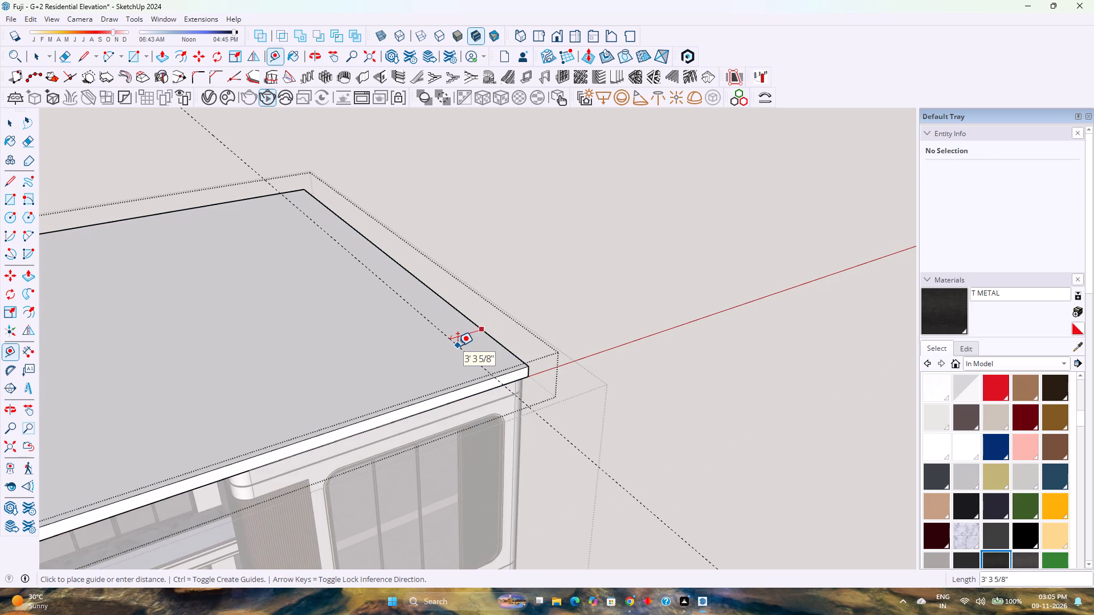
text(1'6")
key(Return)
click(467, 386)
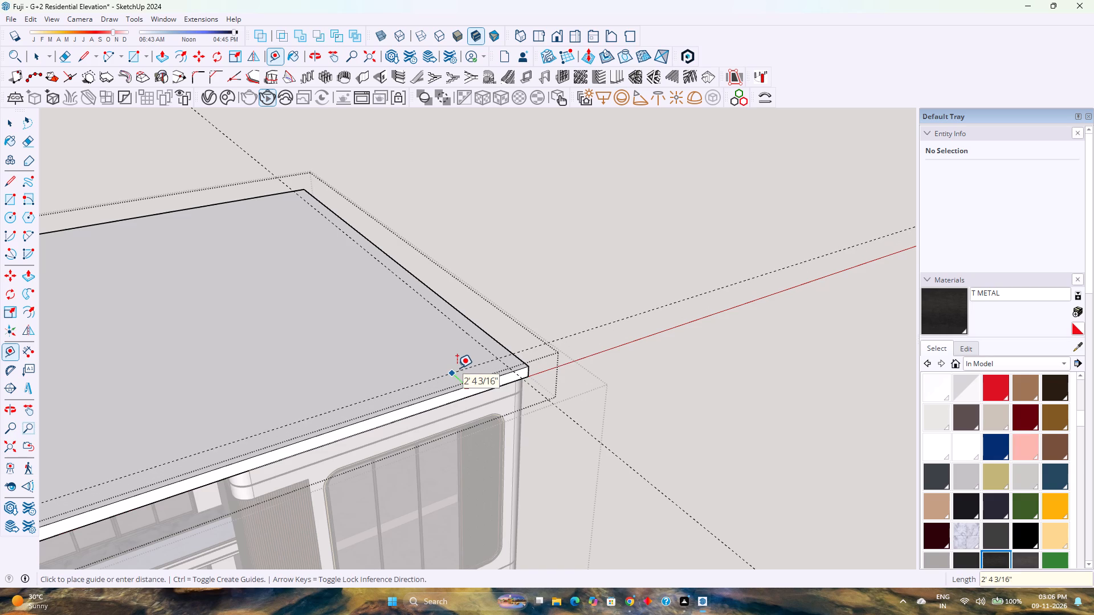
text(1'6)
key(shift+quotedbl)
key(Return)
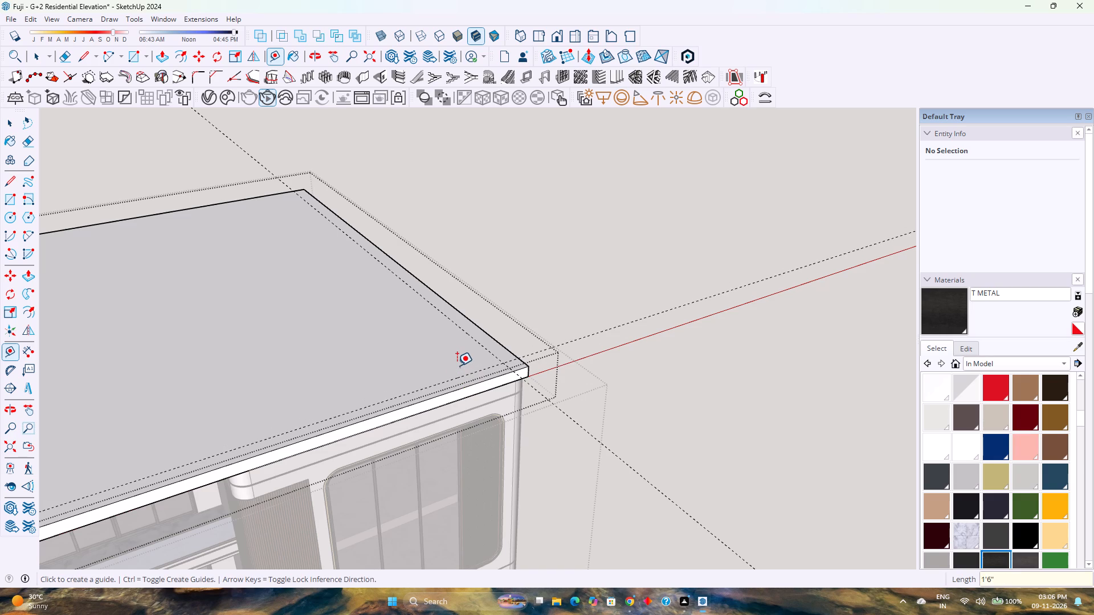
Draw a tangent arc of 1'6" radius across the slab's entrance-side front corner between the guide points, and select it.
key(a)
scroll(468, 368, down, 3)
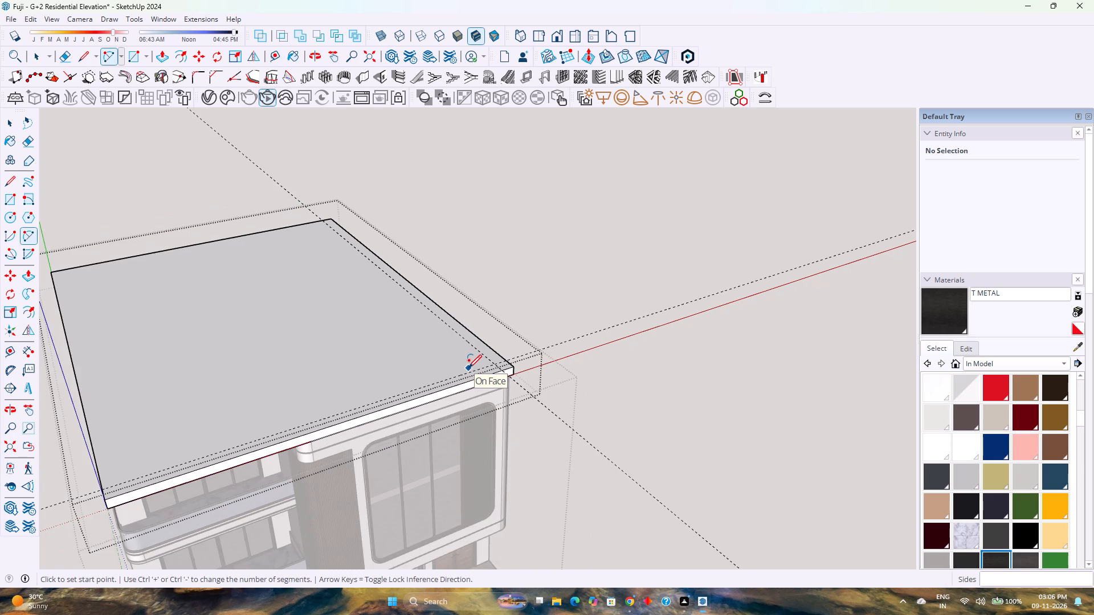
scroll(468, 368, down, 3)
middle_drag(501, 365, 478, 398)
scroll(493, 387, up, 13)
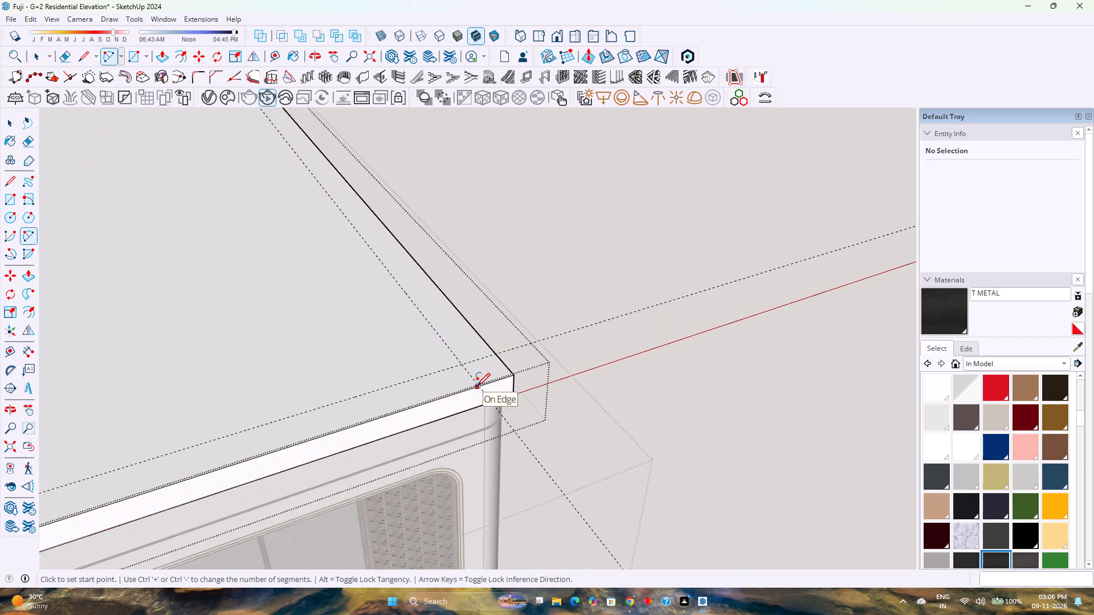
scroll(477, 386, up, 9)
click(476, 391)
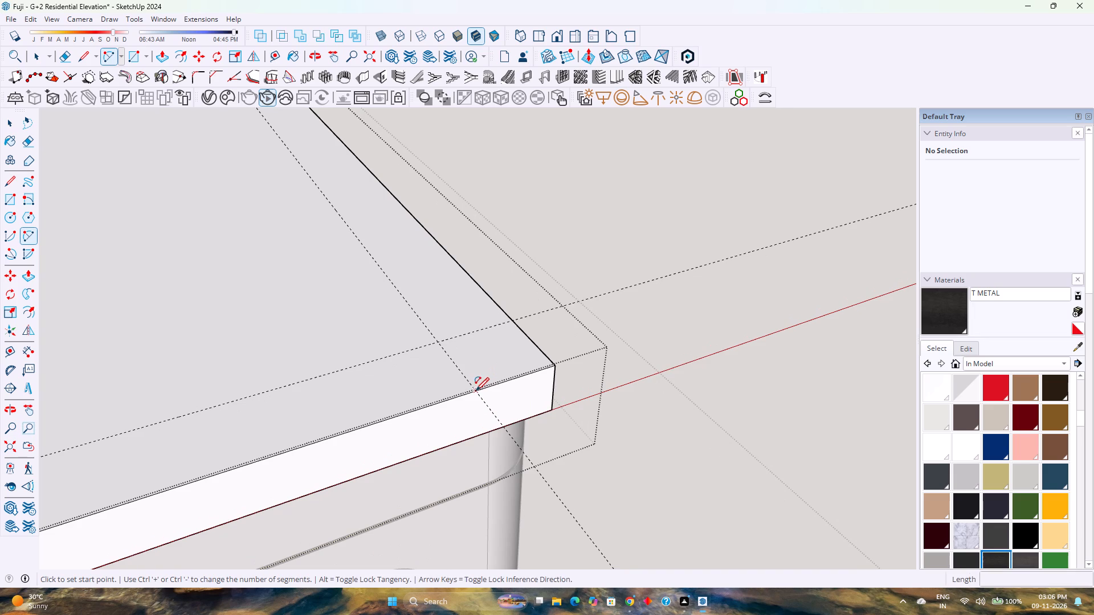
double_click(515, 319)
key(space)
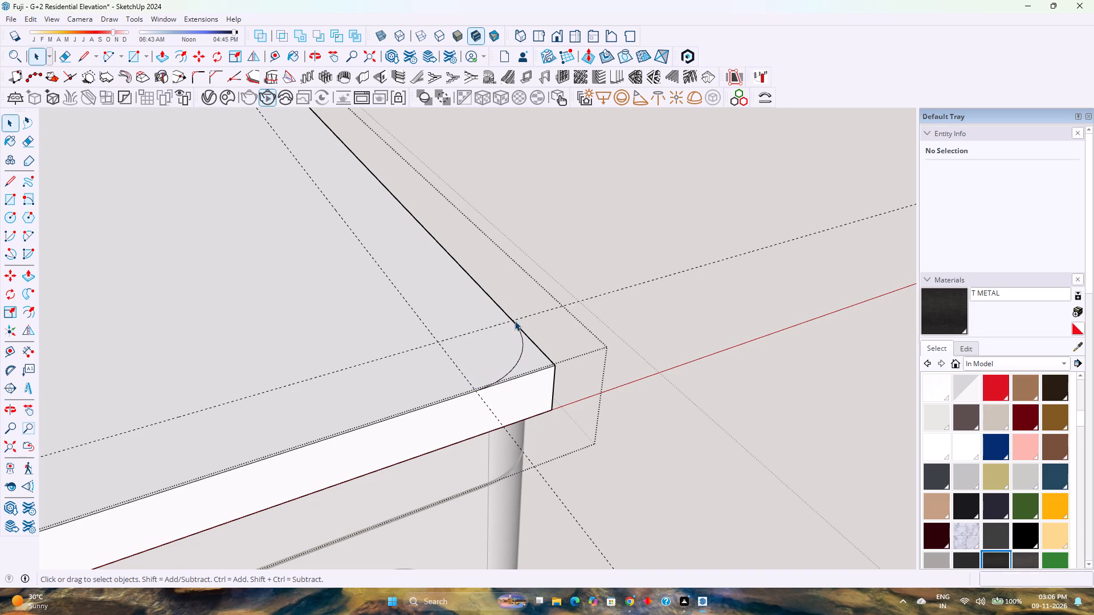
click(519, 358)
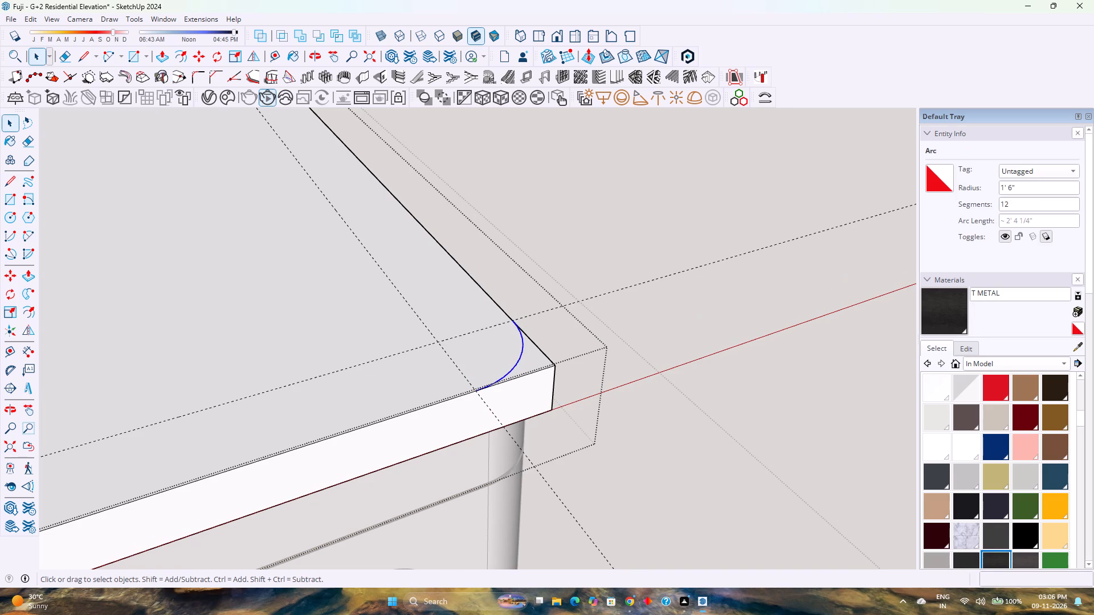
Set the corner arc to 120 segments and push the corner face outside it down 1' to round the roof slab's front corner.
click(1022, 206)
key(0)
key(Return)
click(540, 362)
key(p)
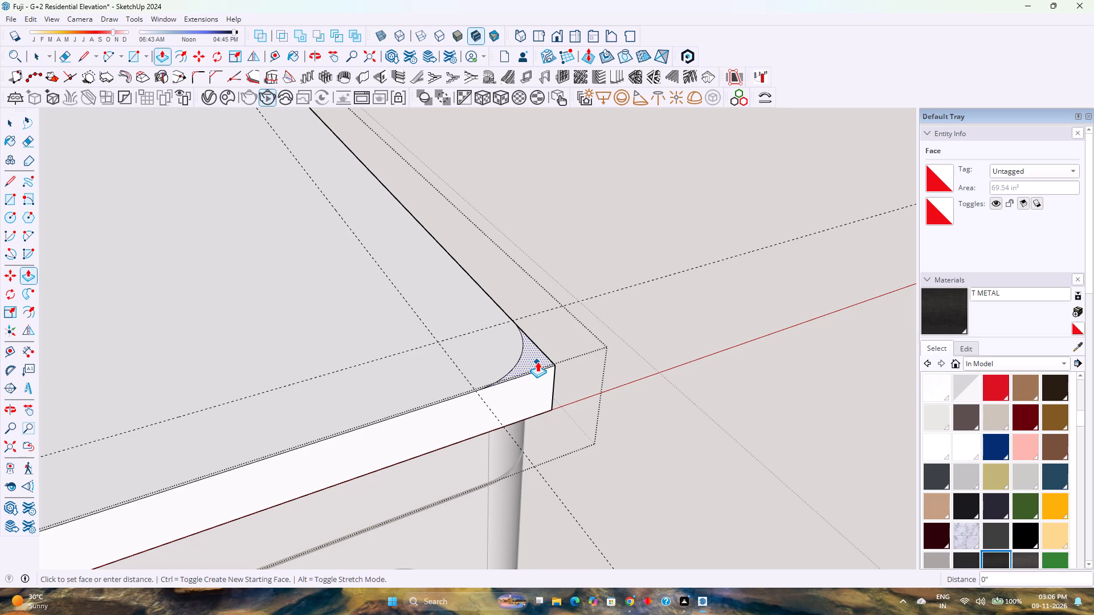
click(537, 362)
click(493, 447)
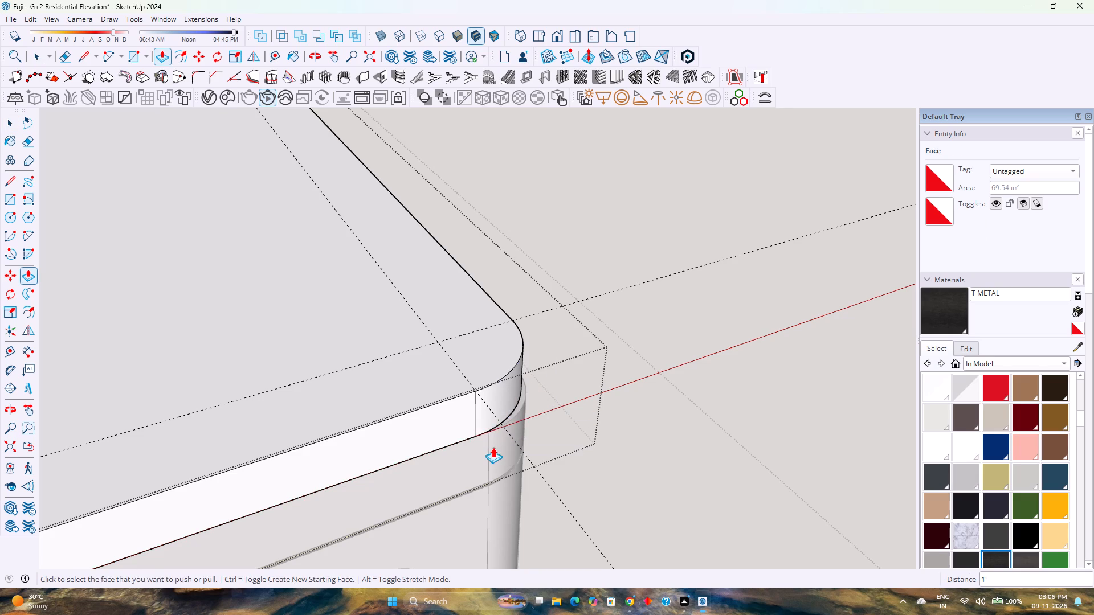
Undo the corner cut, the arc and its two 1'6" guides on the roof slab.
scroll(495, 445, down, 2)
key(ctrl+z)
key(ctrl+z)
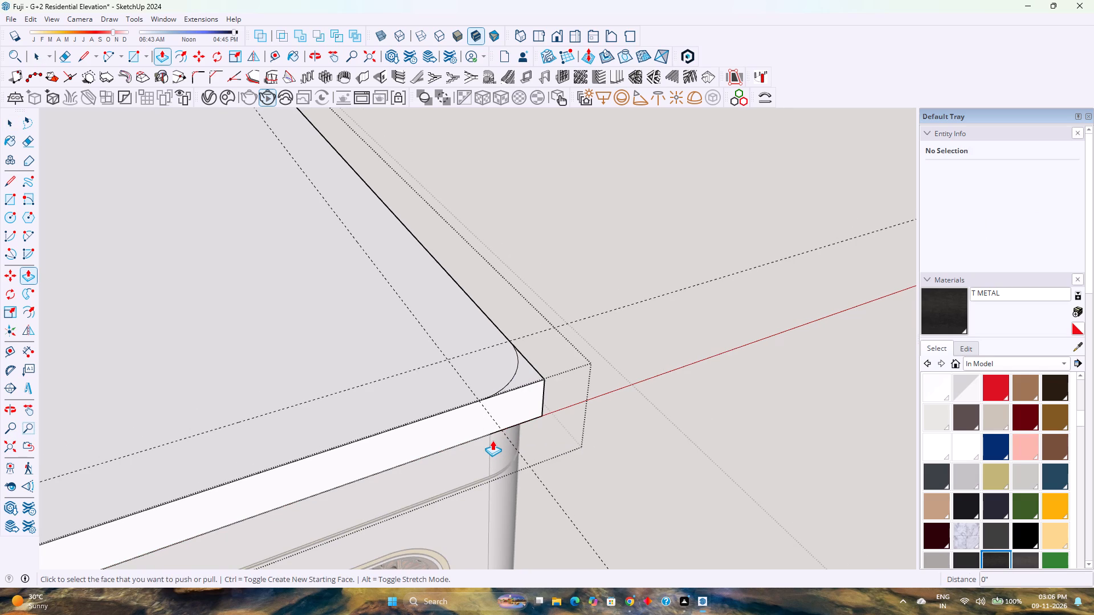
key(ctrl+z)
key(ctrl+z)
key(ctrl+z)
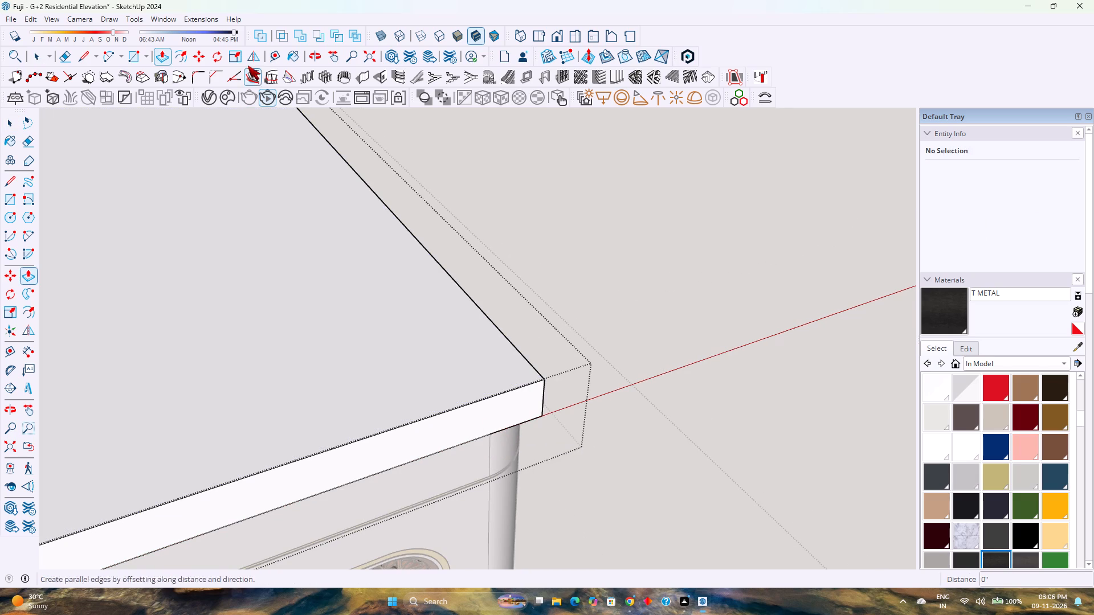
Place guides 1' in from the side and front top edges at the roof slab's entrance-side front corner.
click(275, 55)
click(451, 277)
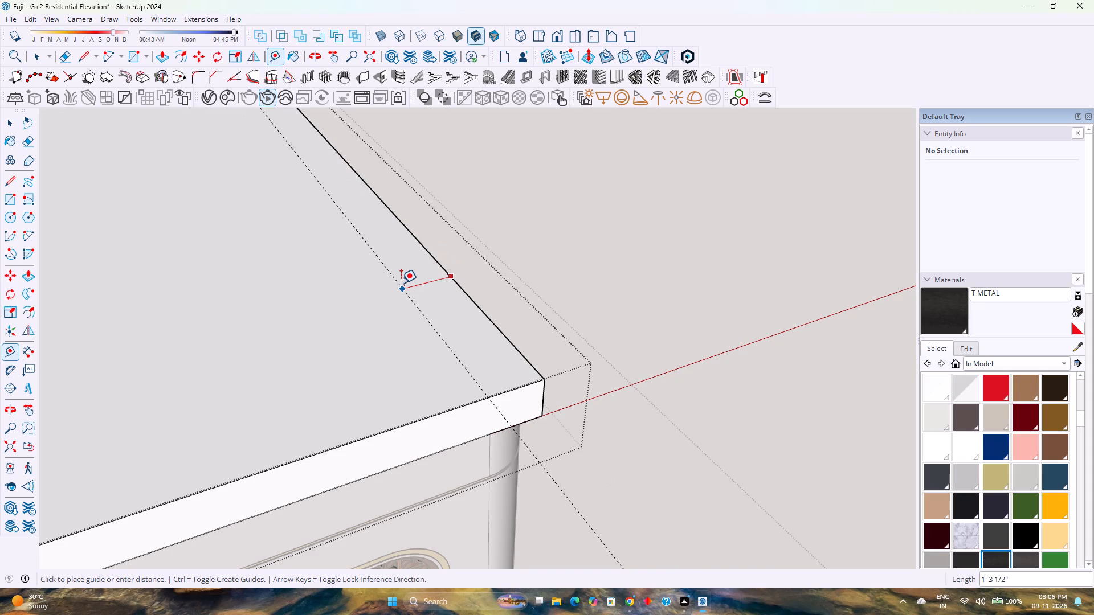
text(1')
key(Return)
click(439, 409)
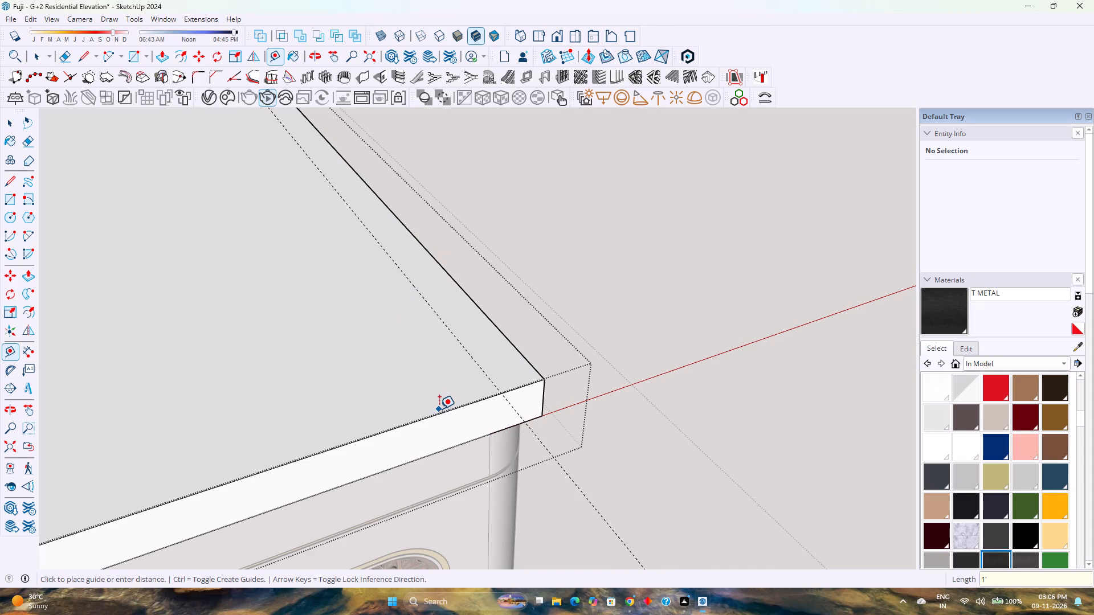
key(Escape)
click(447, 415)
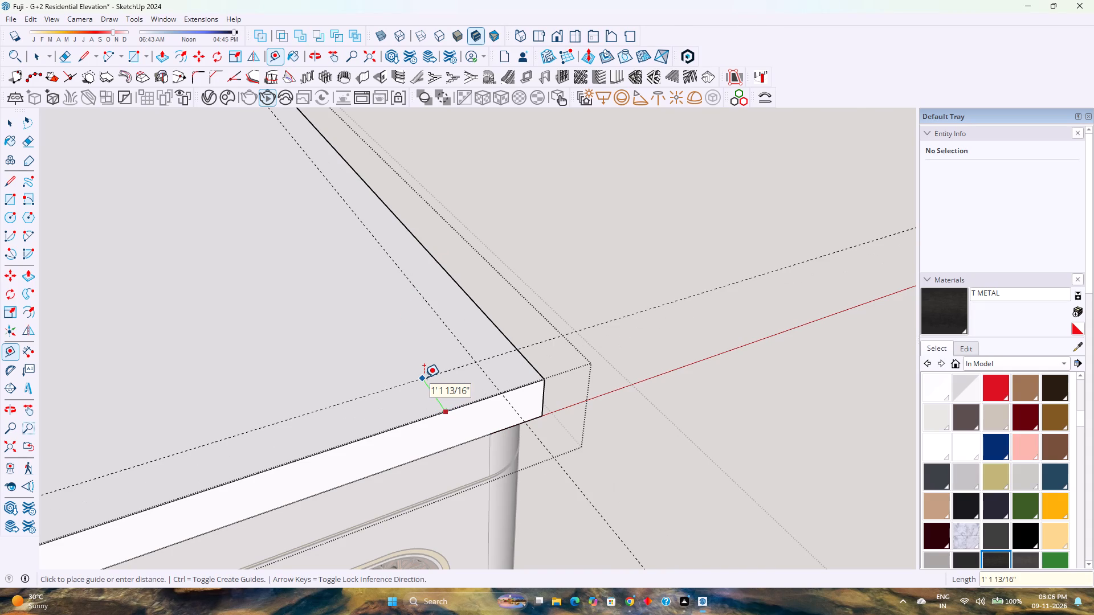
text(1')
key(Return)
Draw a tangent arc across the slab's top front corner between the points where the 1' guides meet the edges.
key(a)
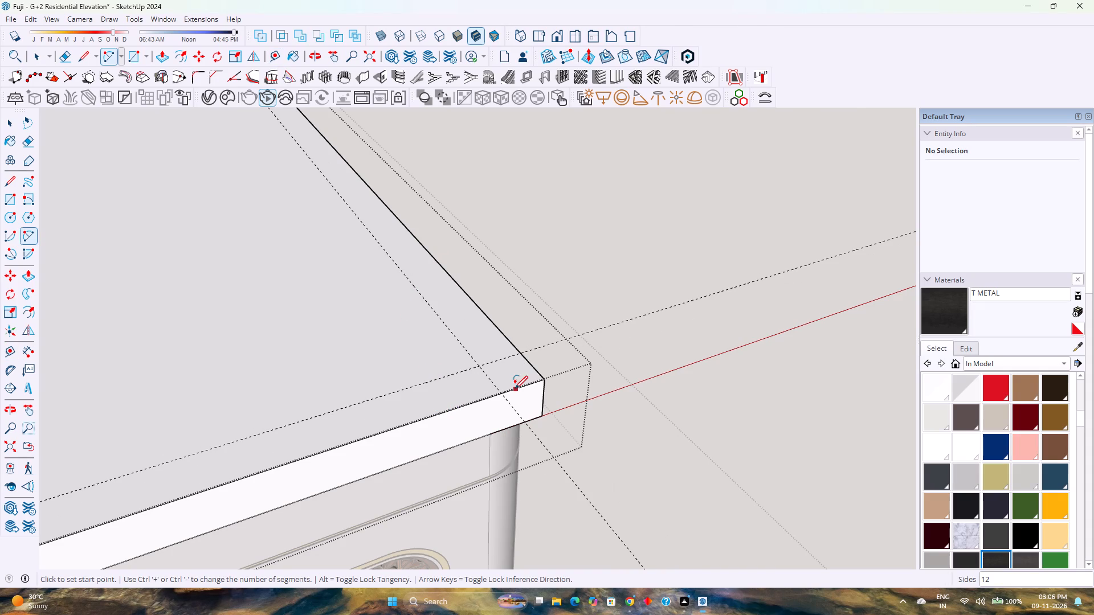
click(503, 394)
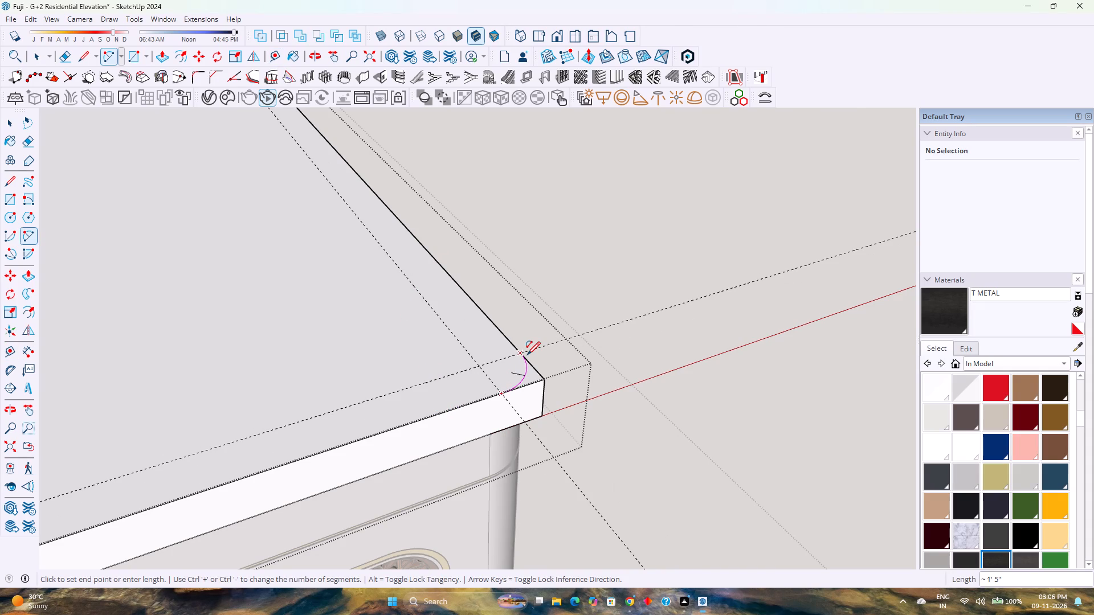
double_click(527, 355)
Draw a tangent arc of about 1'3" radius across the corner of the slab's underside, following the rounded wall corner below.
middle_drag(521, 403, 467, 339)
middle_click(465, 337)
scroll(461, 325, down, 4)
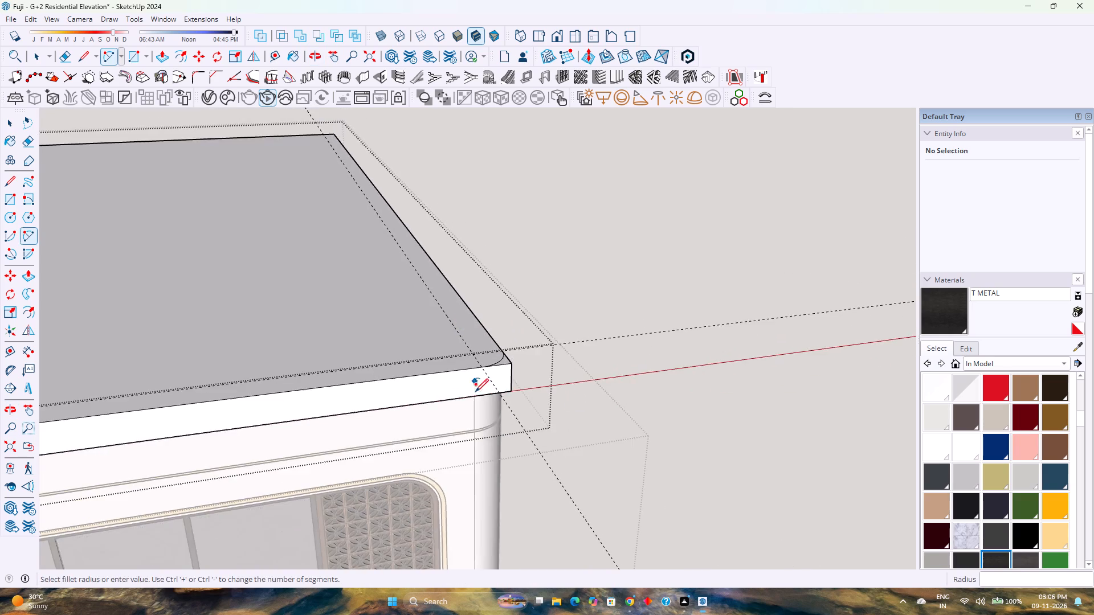
middle_drag(470, 399, 473, 256)
scroll(470, 477, up, 3)
middle_drag(467, 477, 430, 346)
middle_click(430, 346)
scroll(464, 468, down, 3)
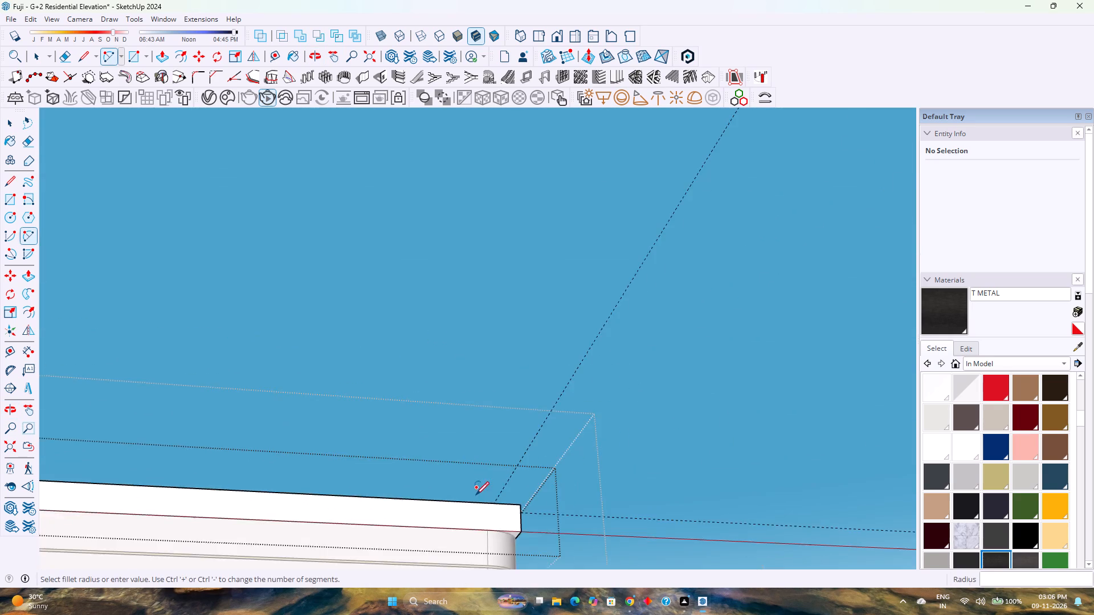
middle_drag(476, 495, 449, 421)
scroll(459, 440, down, 4)
scroll(503, 525, up, 9)
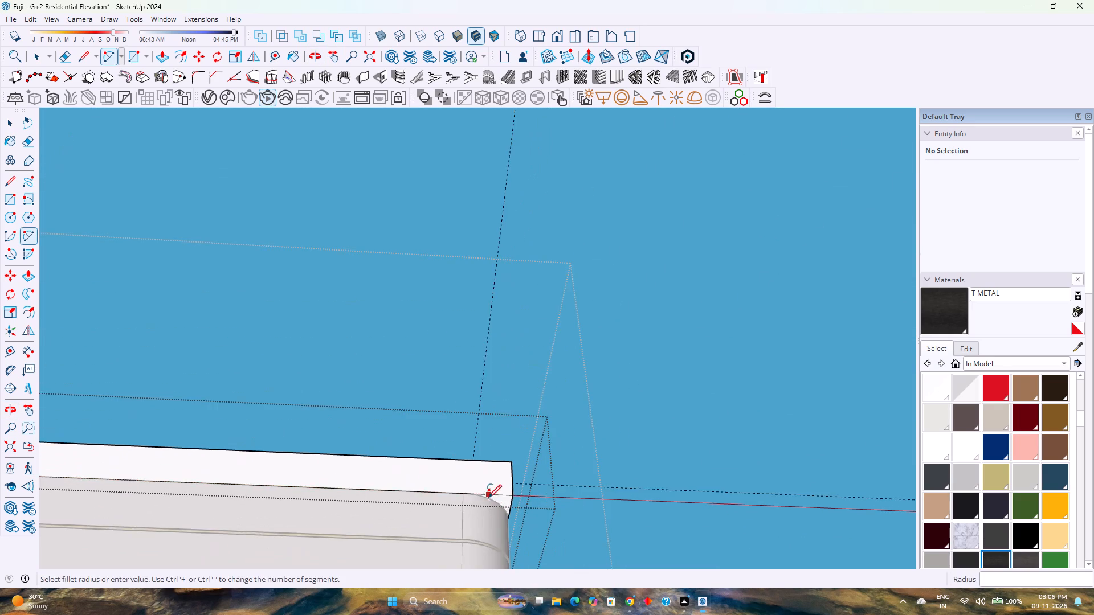
scroll(495, 508, up, 3)
middle_drag(495, 508, 458, 487)
middle_click(458, 487)
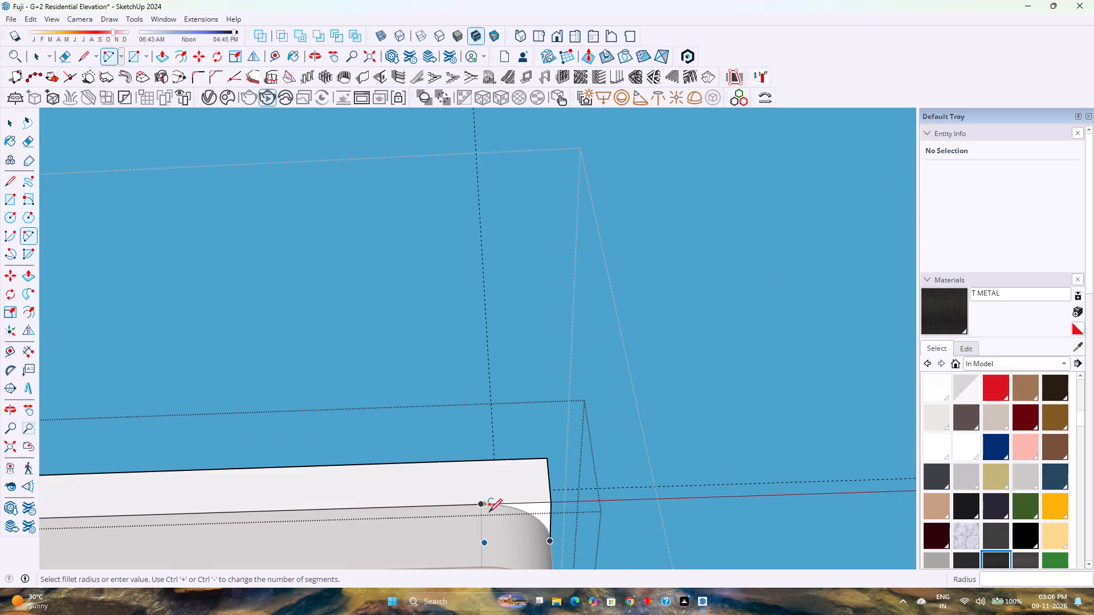
click(481, 502)
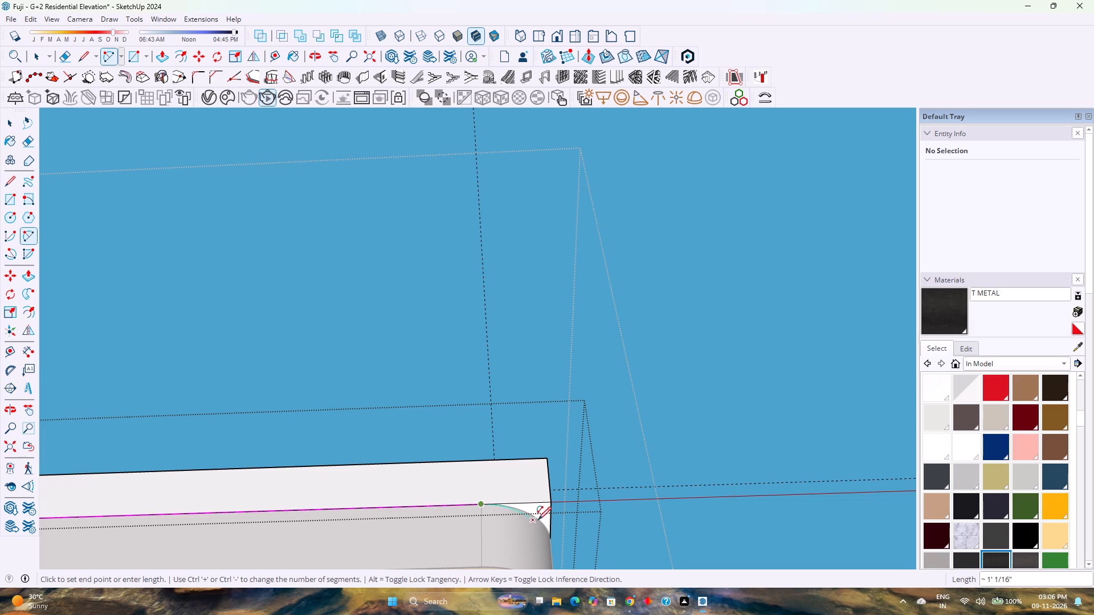
middle_click(538, 520)
middle_drag(507, 491, 471, 471)
middle_click(471, 471)
scroll(473, 476, down, 3)
middle_drag(542, 523, 487, 531)
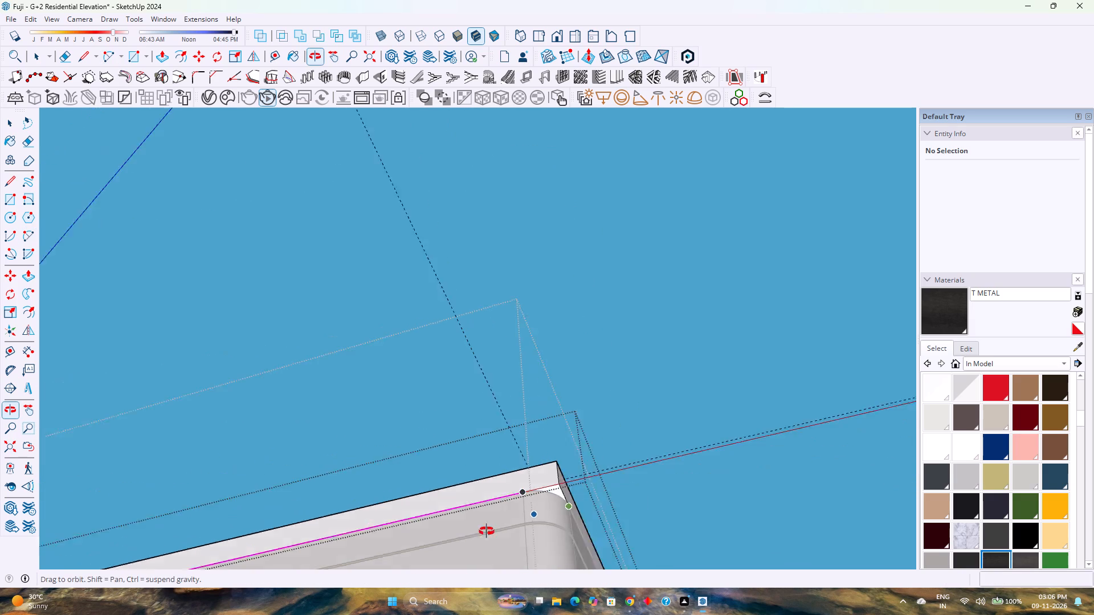
middle_drag(487, 531, 342, 551)
scroll(659, 453, up, 12)
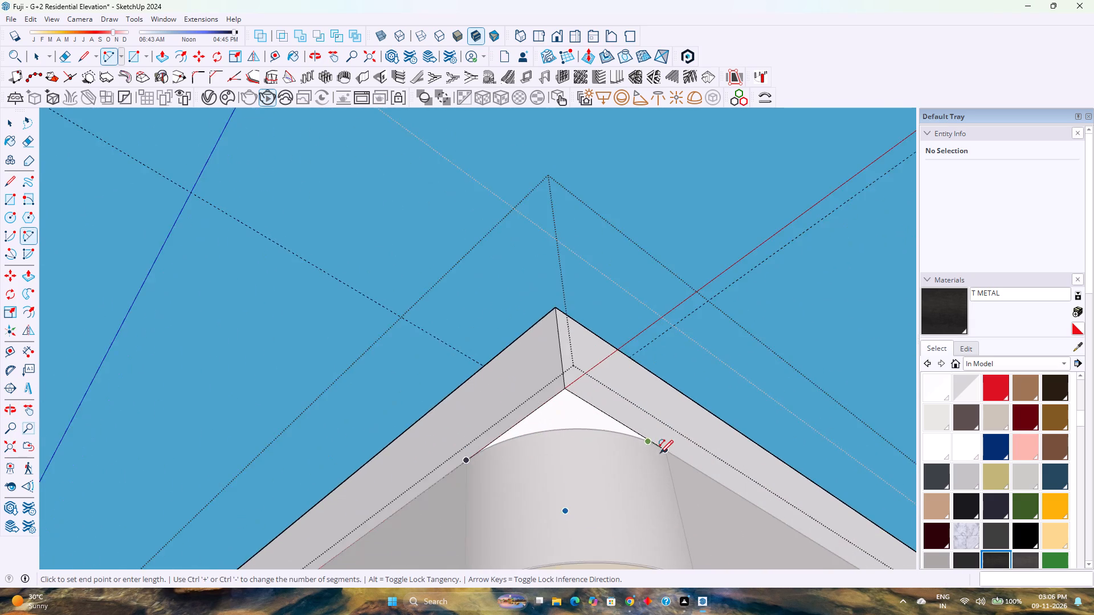
scroll(660, 453, up, 4)
double_click(670, 448)
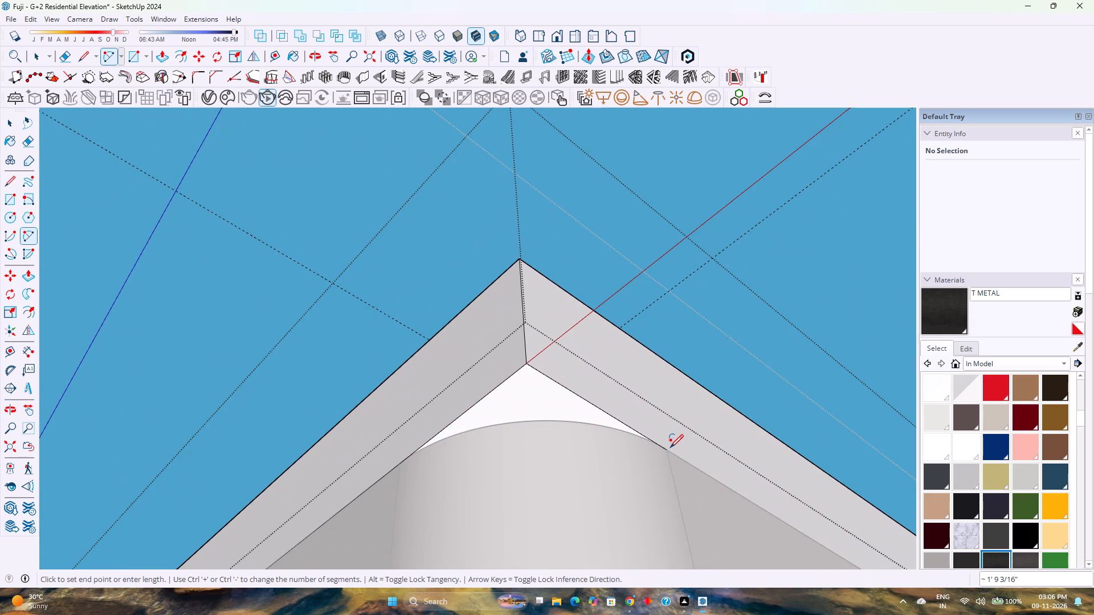
Show back edges and select the new arc on the slab's underside corner.
key(space)
click(497, 406)
triple_click(517, 405)
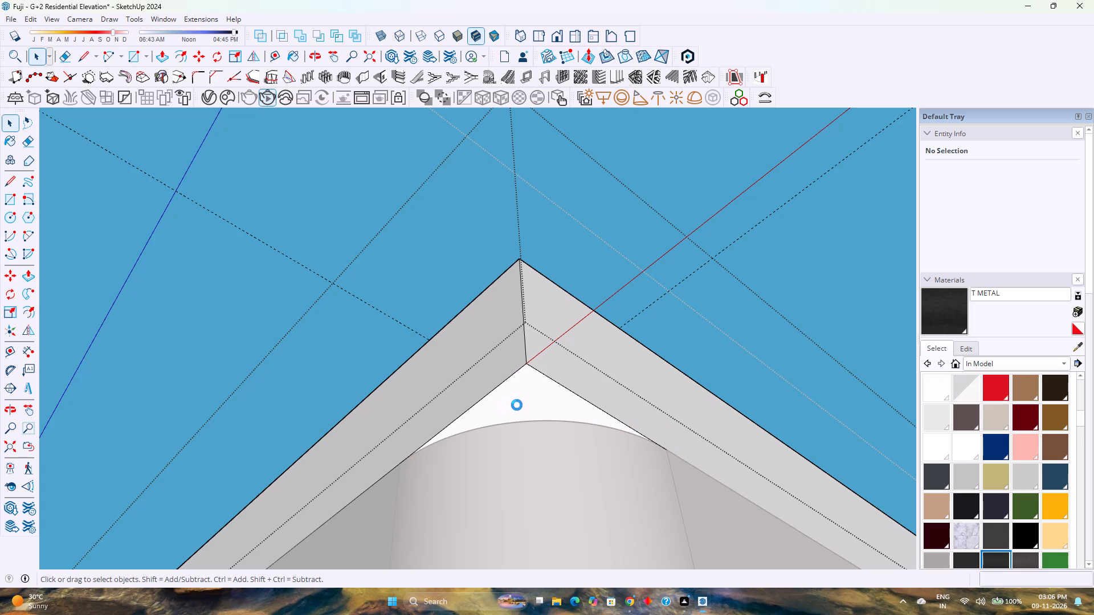
click(517, 405)
scroll(581, 442, up, 11)
click(594, 424)
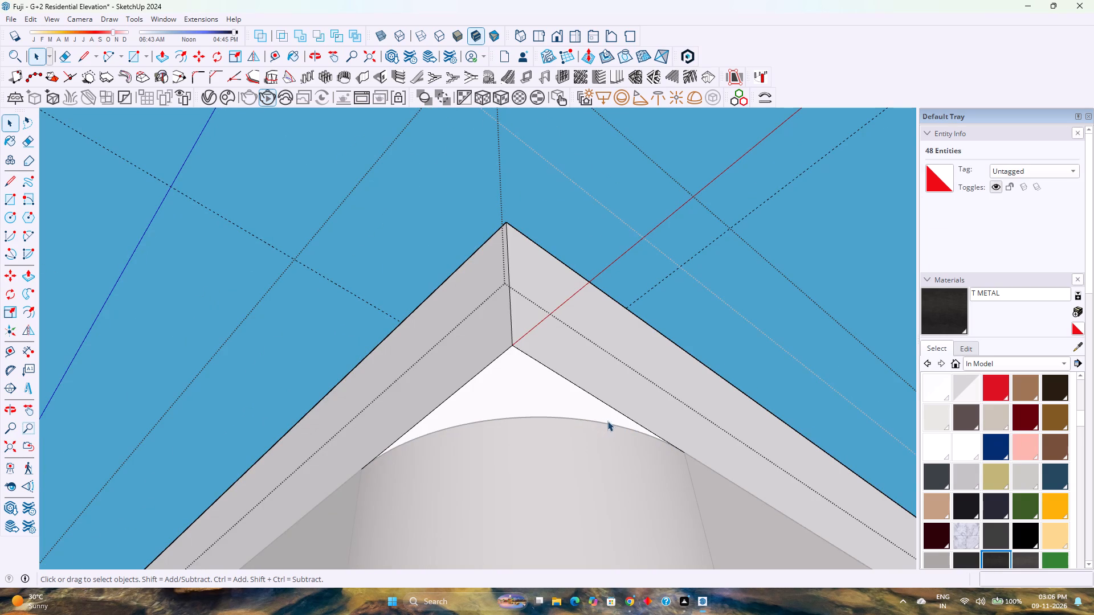
click(614, 454)
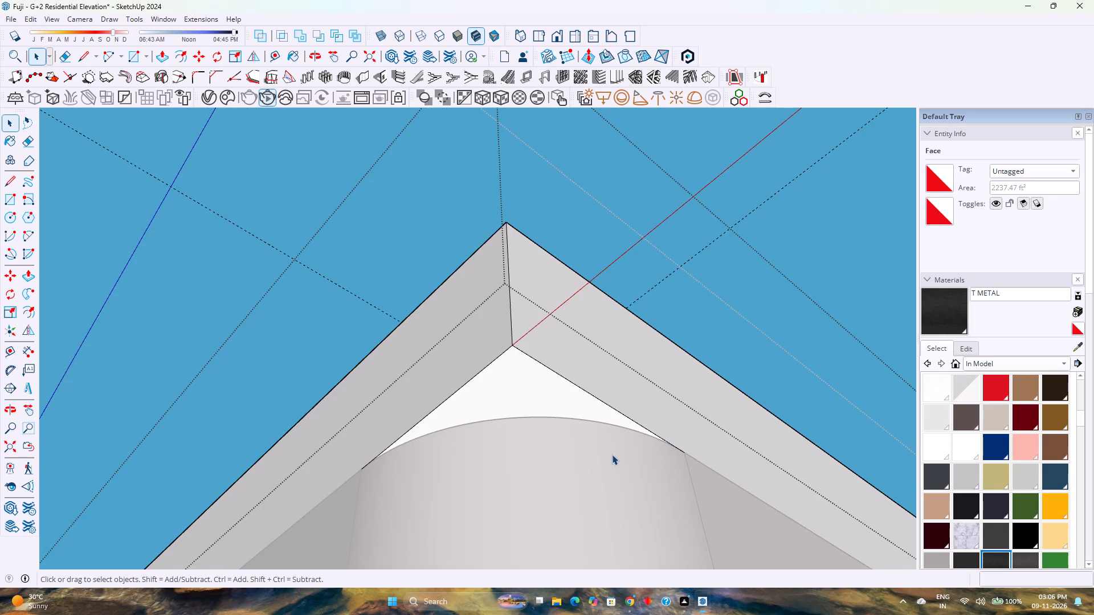
key(k)
click(622, 428)
scroll(622, 428, up, 9)
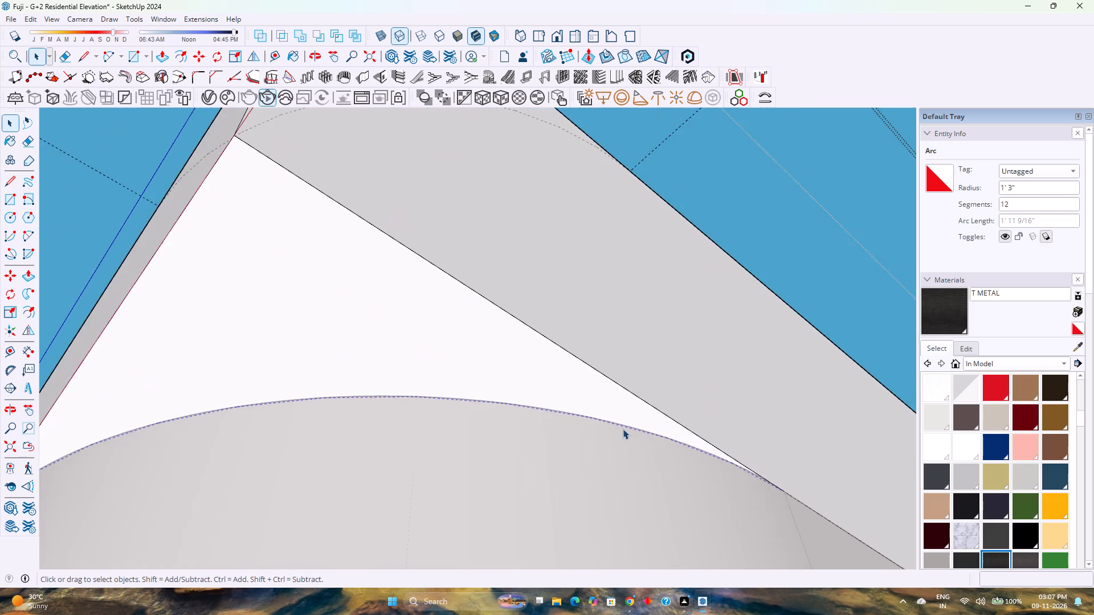
scroll(623, 429, up, 16)
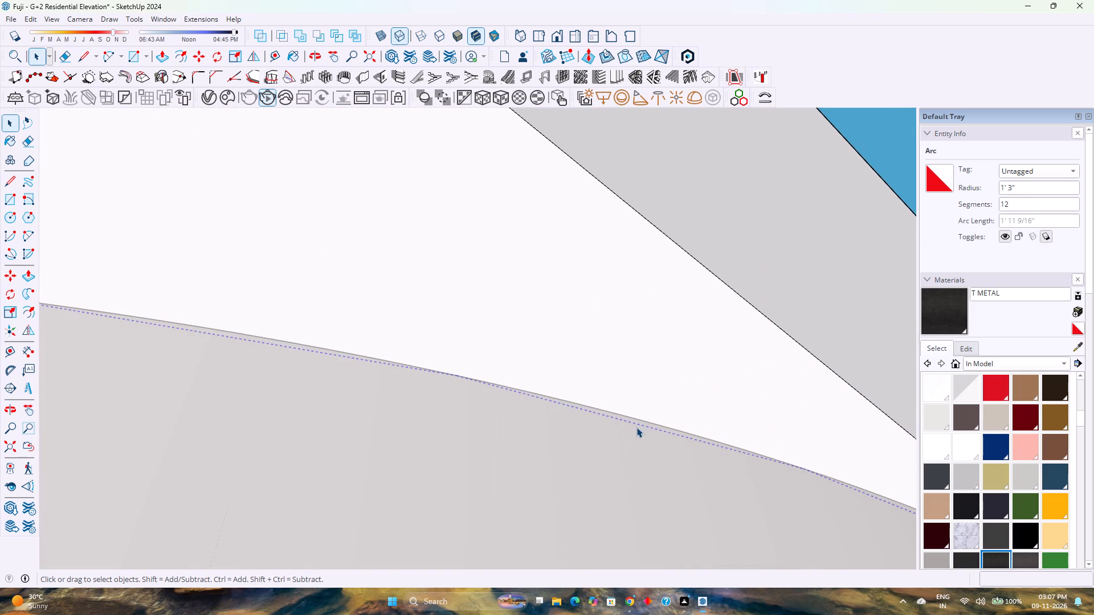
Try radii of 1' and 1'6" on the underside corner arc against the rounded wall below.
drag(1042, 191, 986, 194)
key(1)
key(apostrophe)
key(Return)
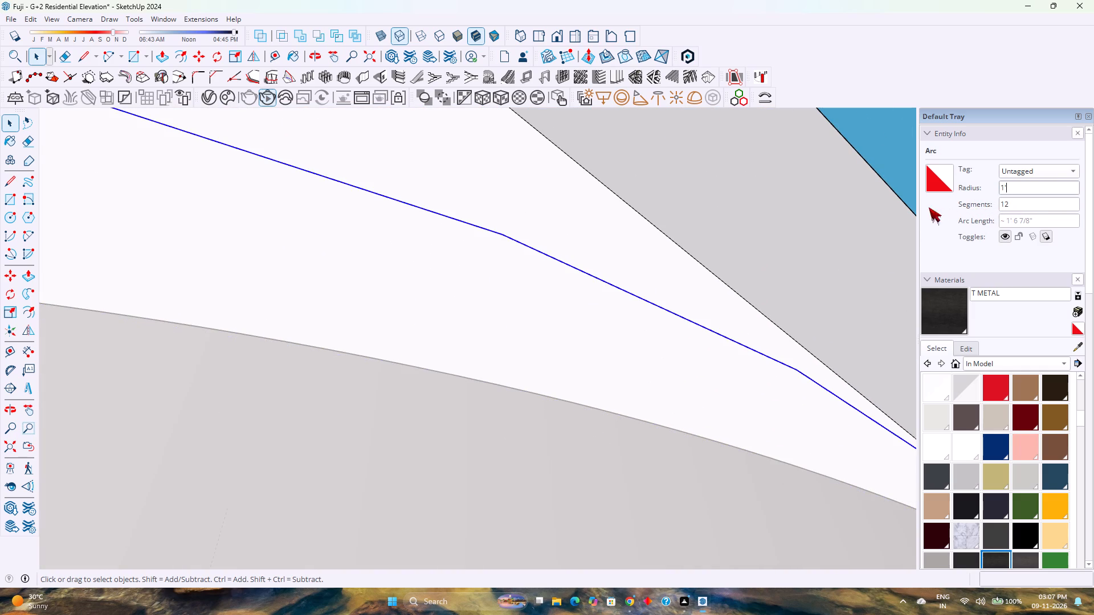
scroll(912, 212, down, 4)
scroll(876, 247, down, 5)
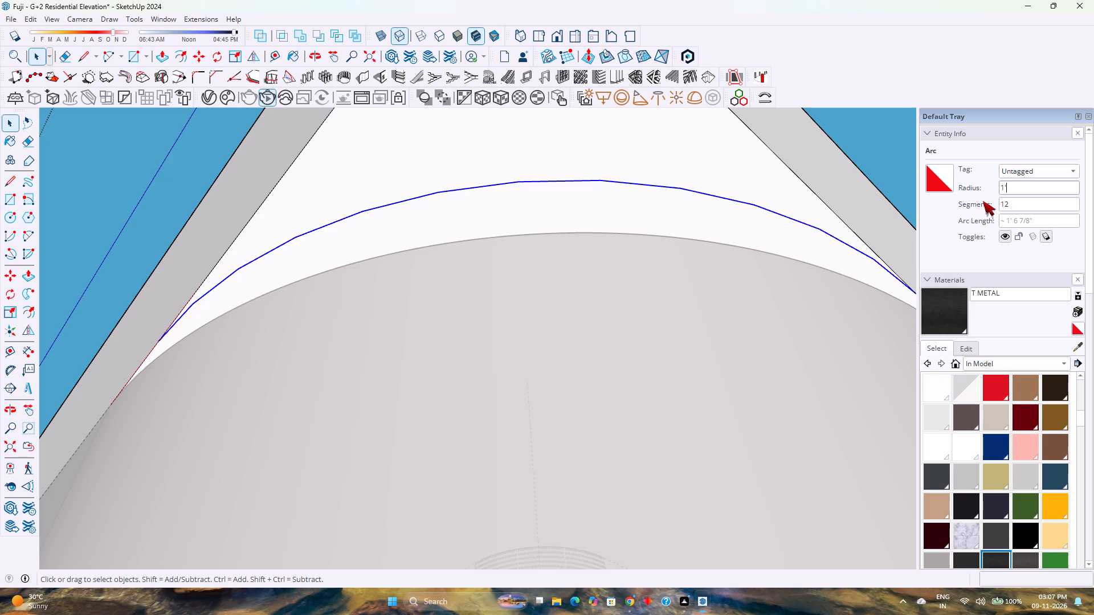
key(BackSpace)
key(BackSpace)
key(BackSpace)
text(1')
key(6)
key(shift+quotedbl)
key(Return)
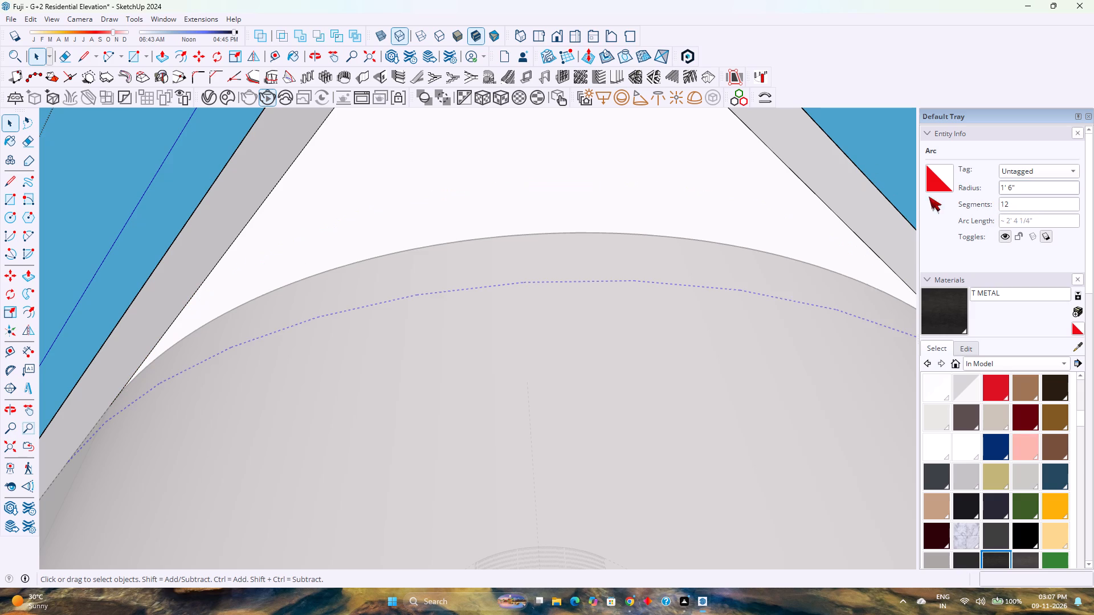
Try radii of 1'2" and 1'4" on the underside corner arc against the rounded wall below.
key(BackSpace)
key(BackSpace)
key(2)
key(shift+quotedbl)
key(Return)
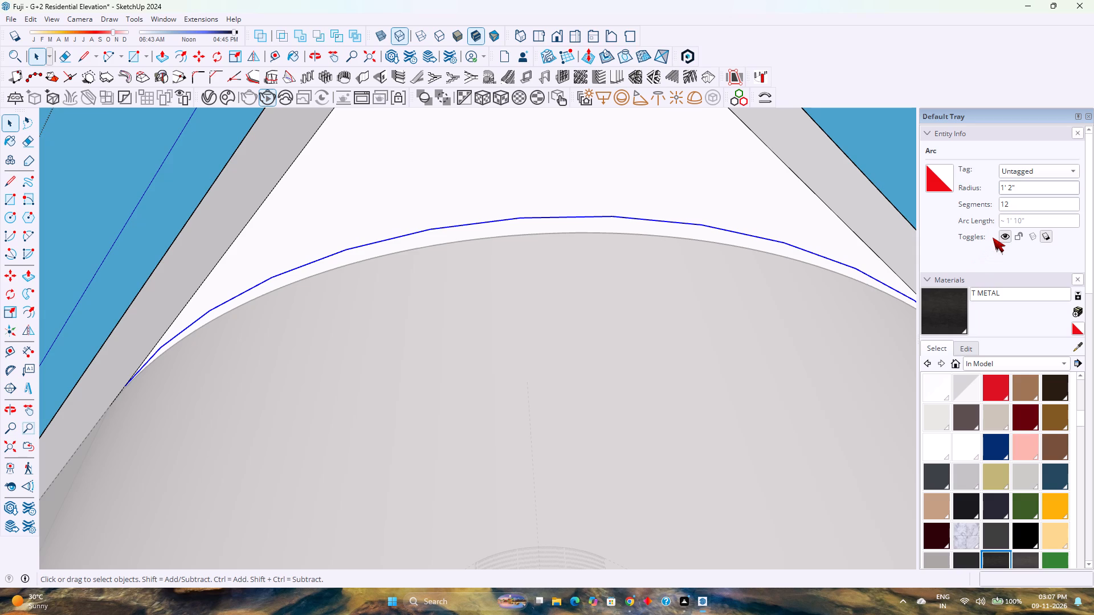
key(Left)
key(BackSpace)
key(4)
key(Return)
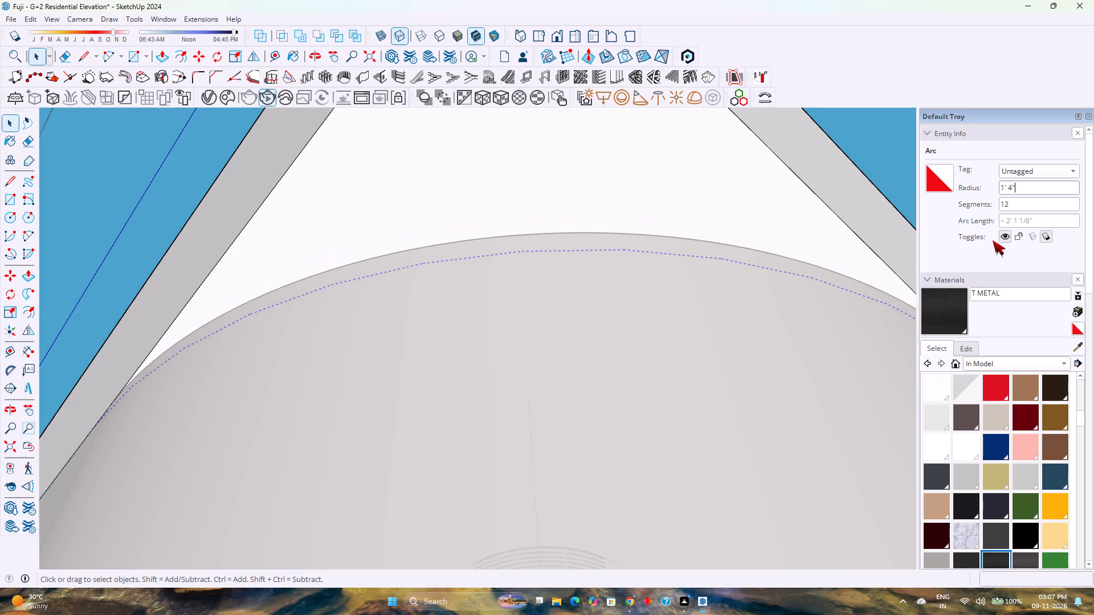
Set the underside corner arc's radius to 1'3" and its segments to 120.
key(Left)
key(BackSpace)
key(3)
key(Return)
click(1024, 210)
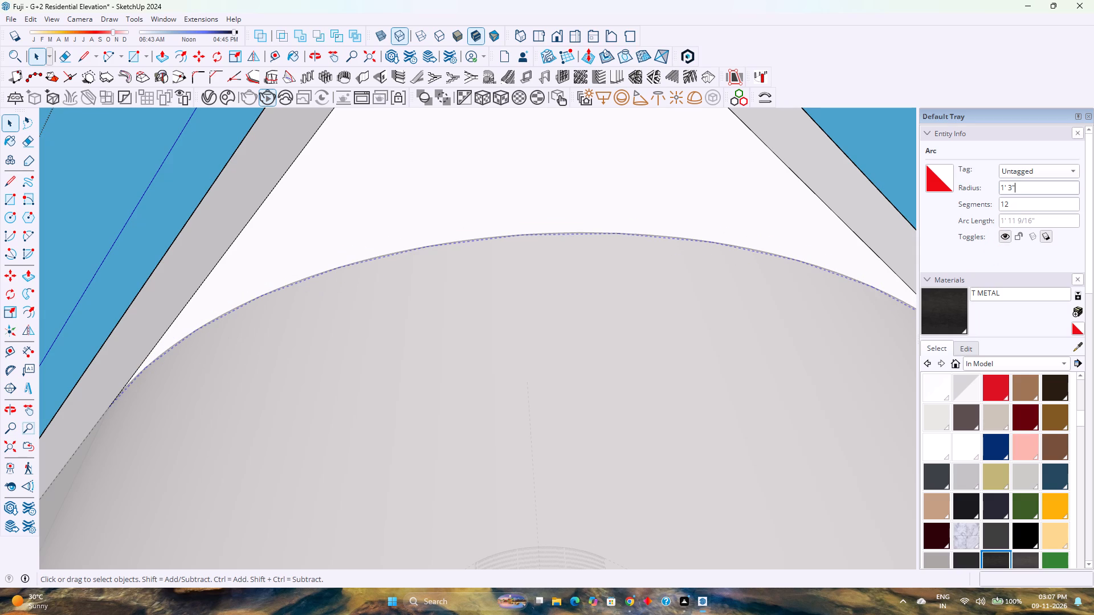
key(0)
key(Return)
Push the leftover corner piece outside the arc 1' through the roof slab and delete its remaining face and edges.
click(783, 236)
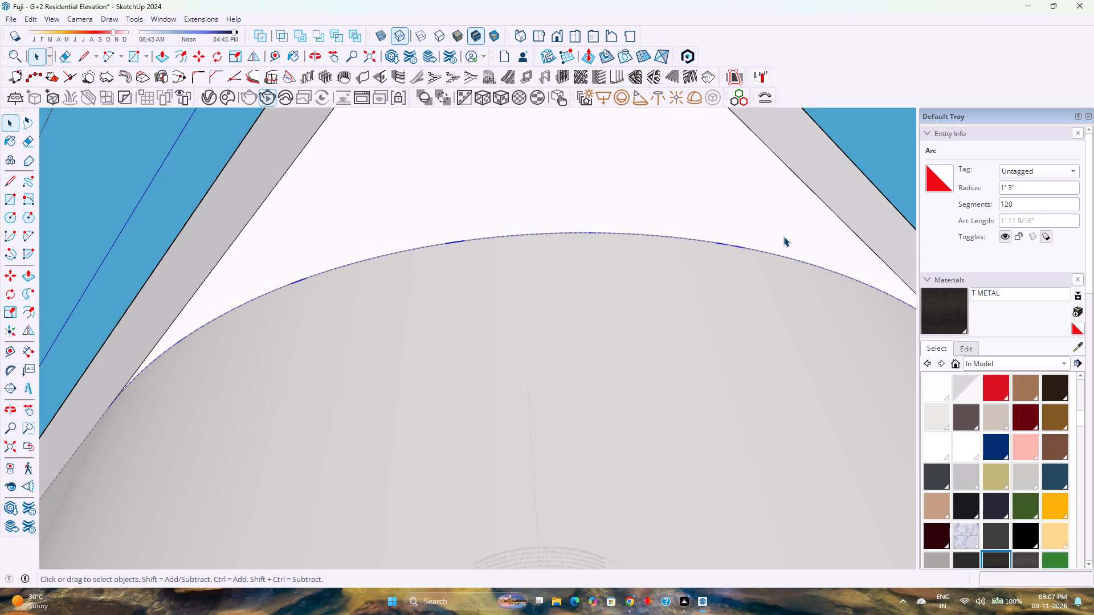
scroll(758, 276, down, 7)
key(p)
click(700, 207)
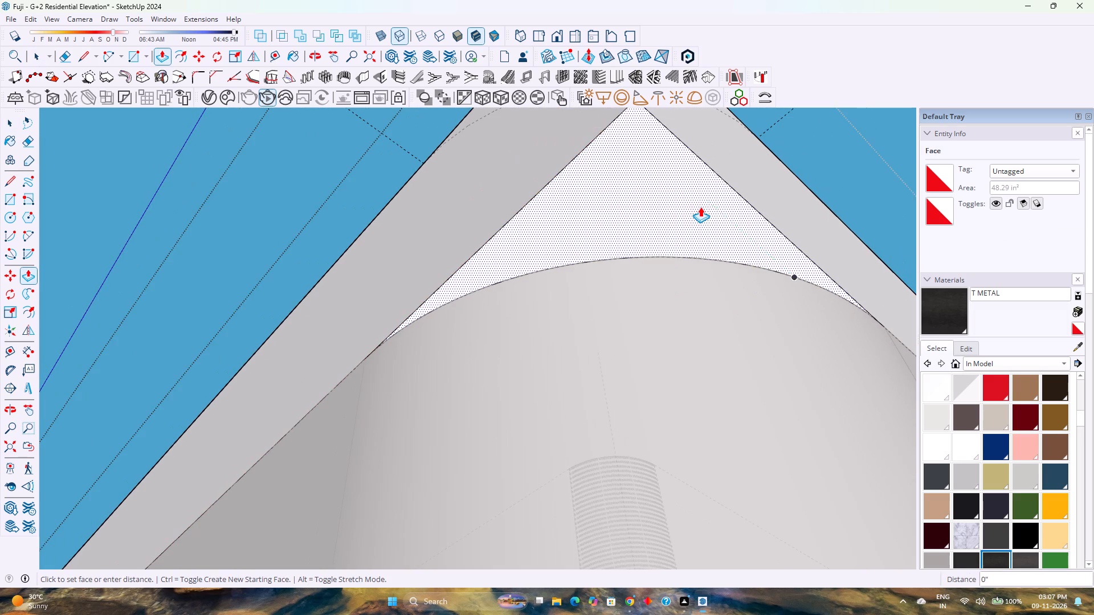
scroll(697, 177, down, 2)
middle_drag(697, 177, 700, 382)
middle_click(700, 382)
scroll(683, 337, down, 4)
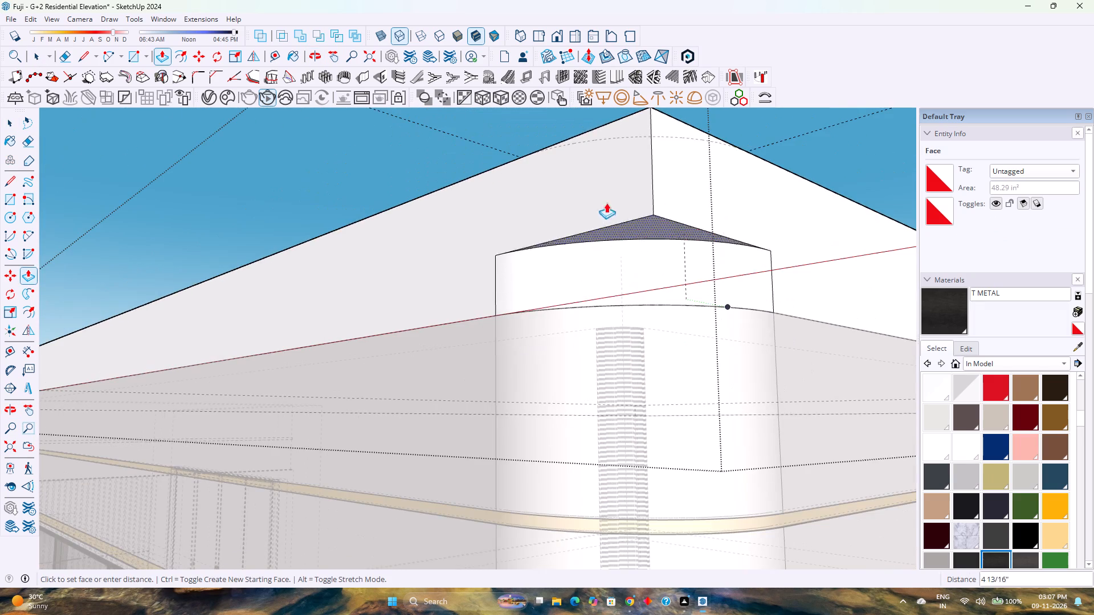
scroll(618, 169, down, 1)
middle_drag(618, 169, 717, 439)
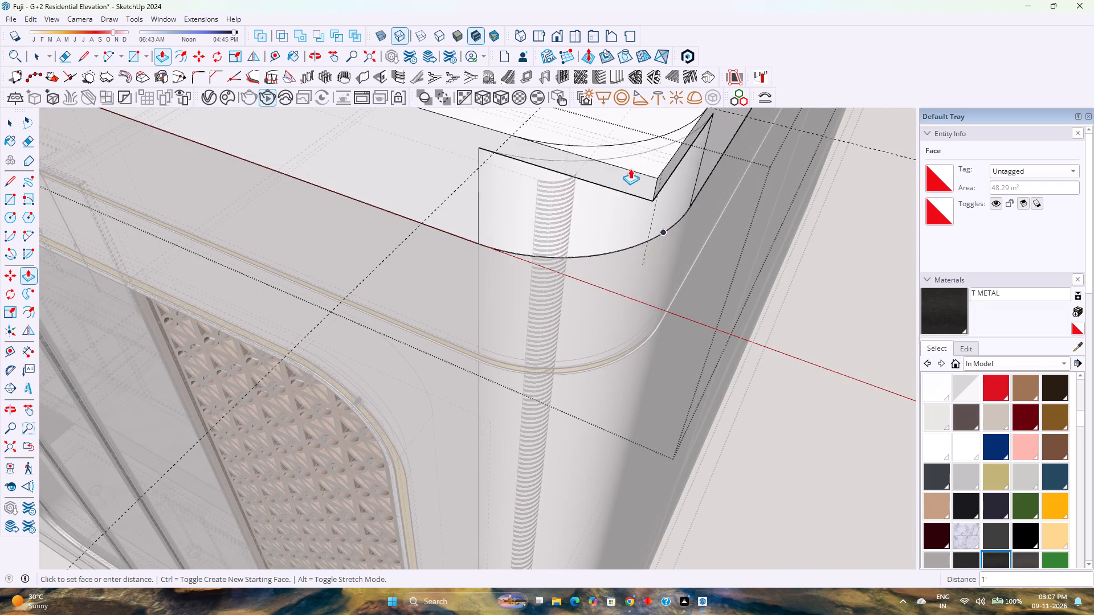
click(473, 123)
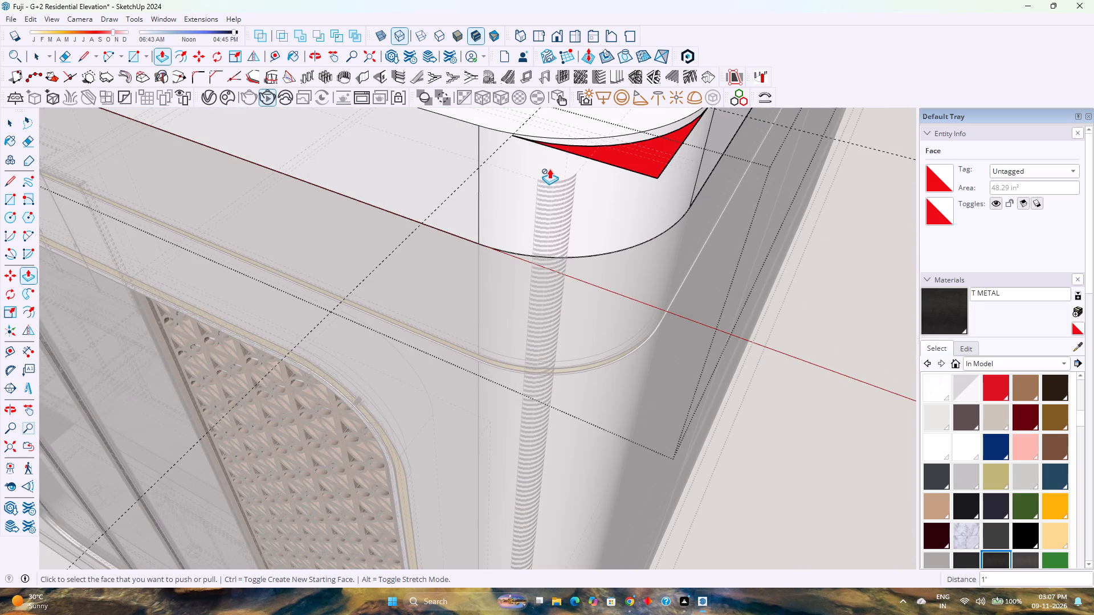
shift+middle_drag(563, 181, 624, 272)
key(space)
double_click(698, 263)
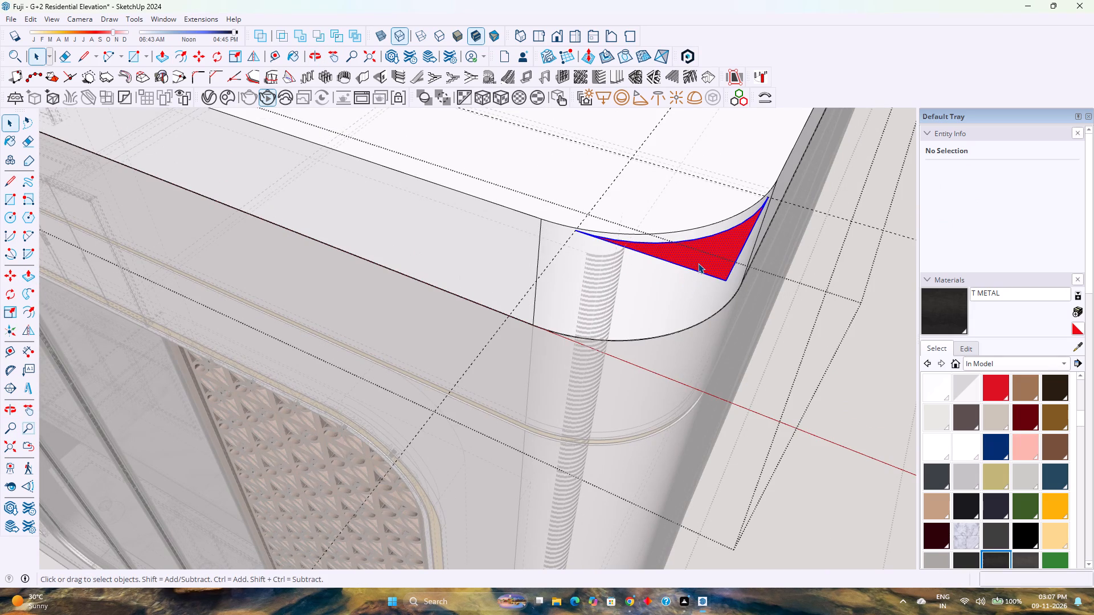
key(Delete)
Turn off the display of back edges.
scroll(685, 263, down, 4)
middle_drag(578, 329, 586, 334)
middle_drag(589, 336, 667, 369)
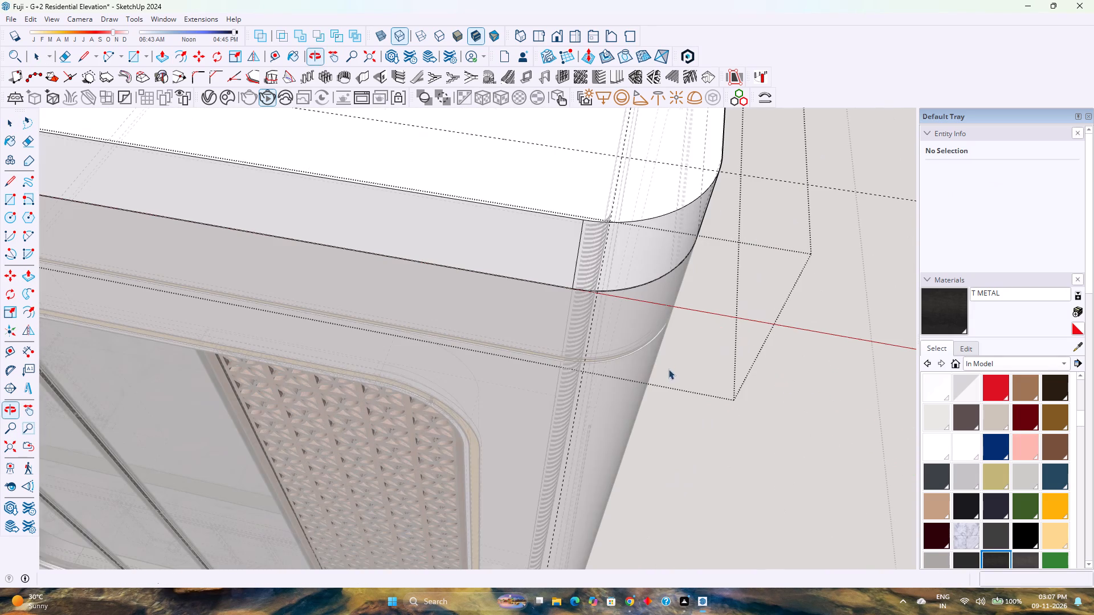
key(k)
scroll(658, 349, down, 11)
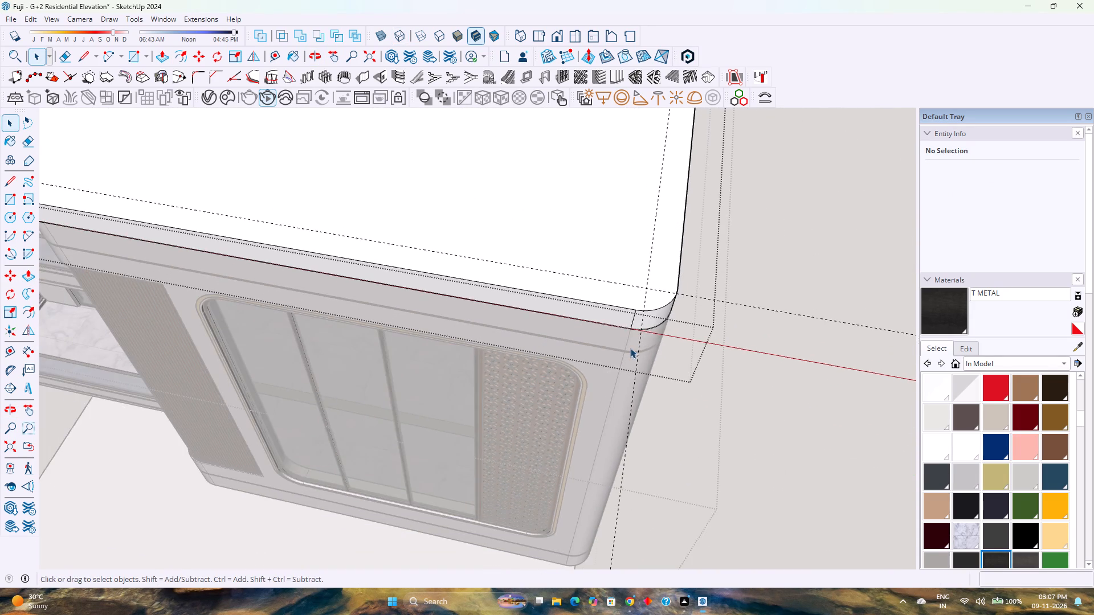
Delete the guides used for the corner arc and leave the roof slab group.
scroll(630, 348, down, 9)
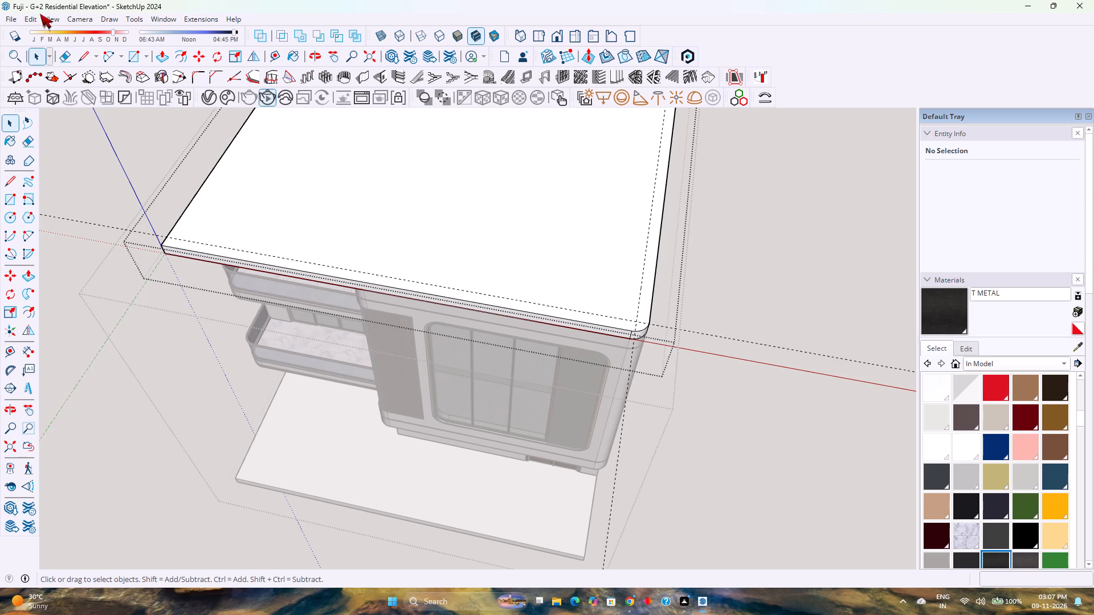
click(25, 20)
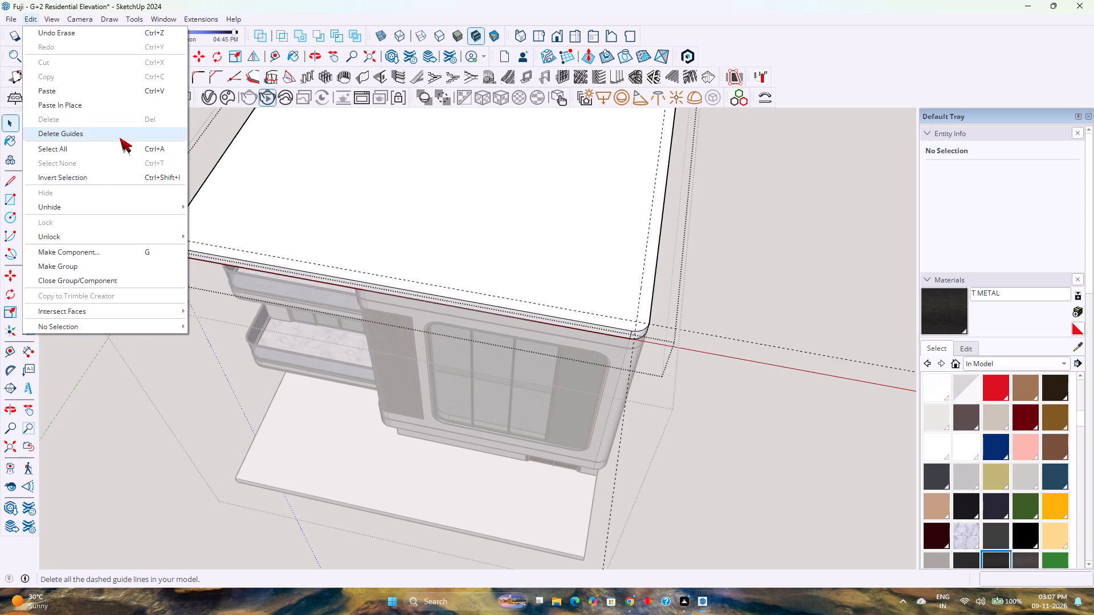
click(120, 138)
click(757, 364)
Examine the whole elevation and the roof slab's underside where it meets the projecting frame beside the balconies.
scroll(656, 333, down, 3)
middle_drag(581, 319, 734, 194)
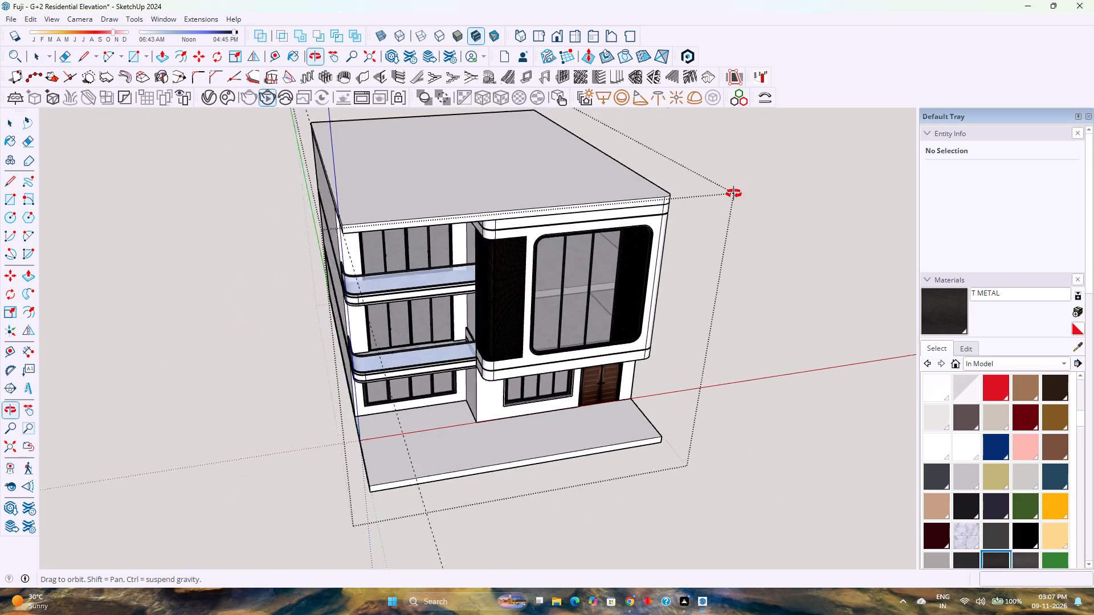
middle_drag(734, 194, 739, 193)
scroll(719, 241, up, 4)
shift+middle_drag(586, 242, 728, 404)
shift+middle_click(729, 408)
middle_click(613, 438)
middle_drag(613, 438, 609, 400)
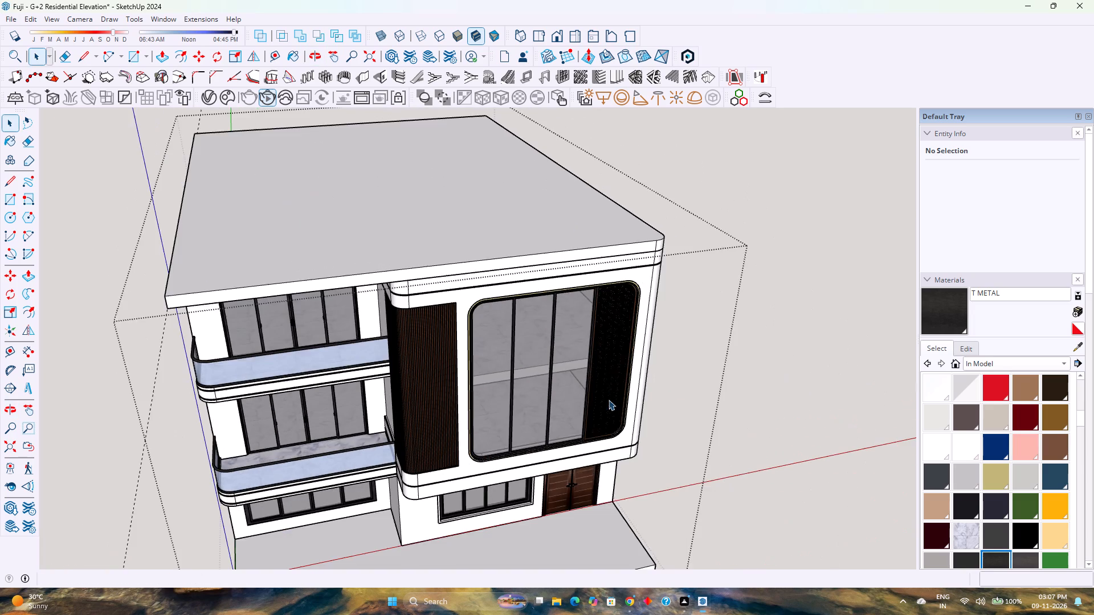
middle_drag(609, 400, 628, 331)
middle_click(634, 322)
middle_click(638, 319)
scroll(644, 311, down, 3)
shift+middle_click(610, 317)
shift+middle_click(611, 318)
shift+middle_click(613, 318)
shift+middle_drag(613, 318, 618, 322)
shift+middle_click(637, 337)
shift+middle_drag(683, 412, 685, 420)
scroll(450, 377, down, 4)
shift+middle_drag(404, 374, 423, 388)
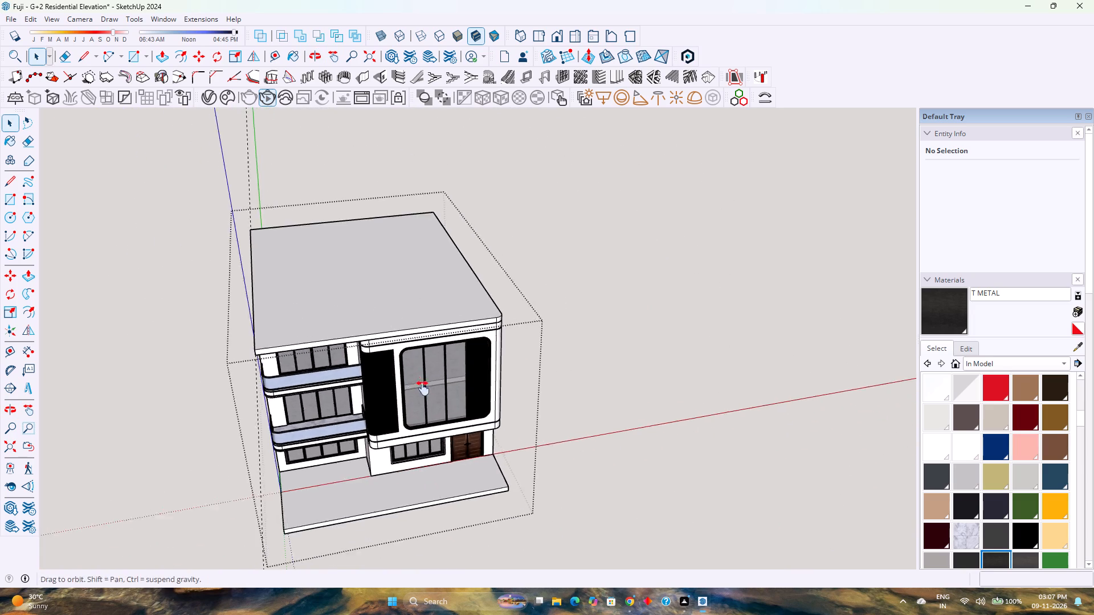
shift+middle_drag(423, 388, 531, 489)
shift+middle_click(535, 493)
middle_drag(489, 465, 670, 252)
scroll(623, 277, up, 6)
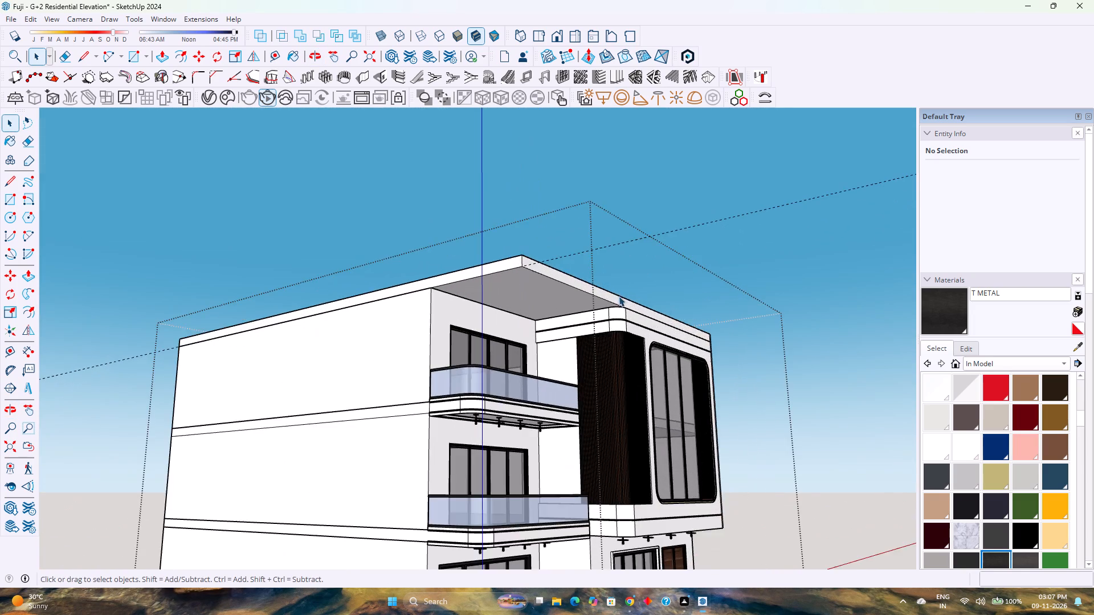
scroll(619, 296, up, 1)
middle_click(619, 296)
middle_drag(619, 296, 524, 308)
middle_click(524, 309)
scroll(521, 310, down, 4)
scroll(435, 350, up, 8)
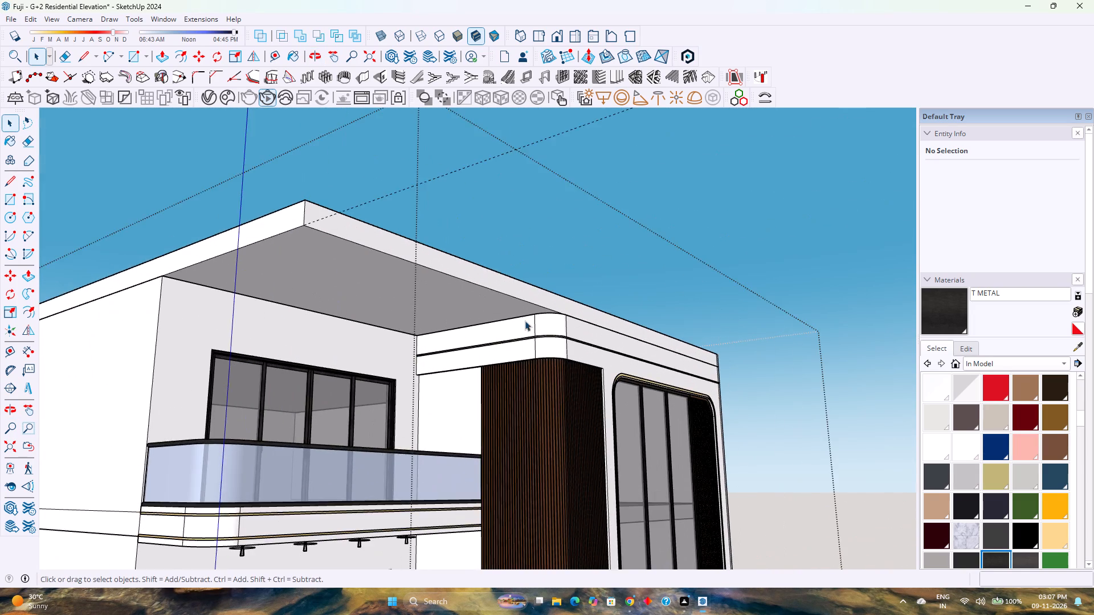
scroll(525, 320, up, 5)
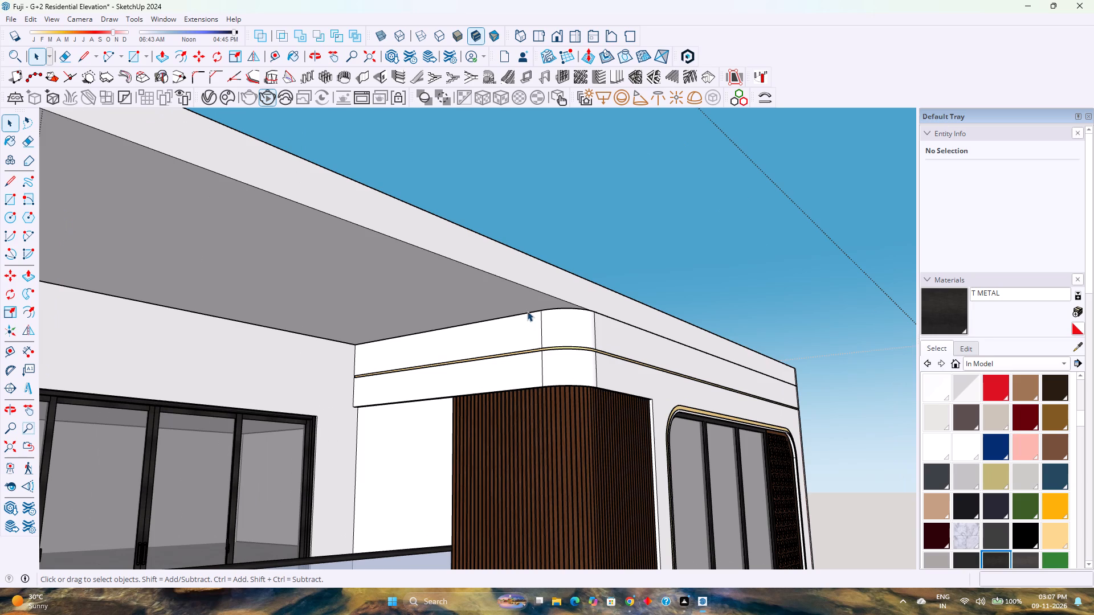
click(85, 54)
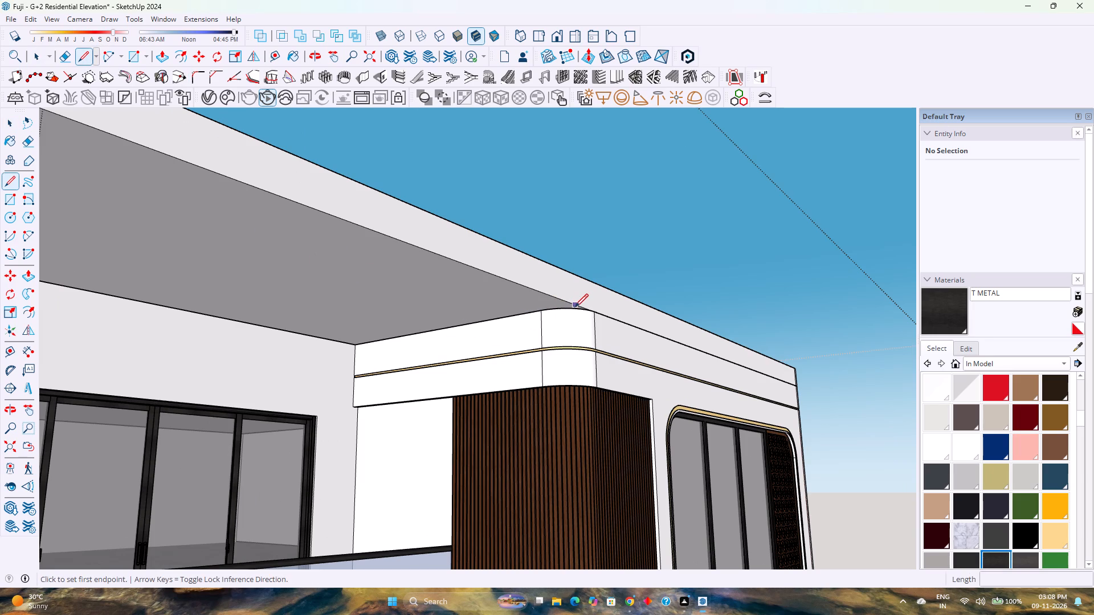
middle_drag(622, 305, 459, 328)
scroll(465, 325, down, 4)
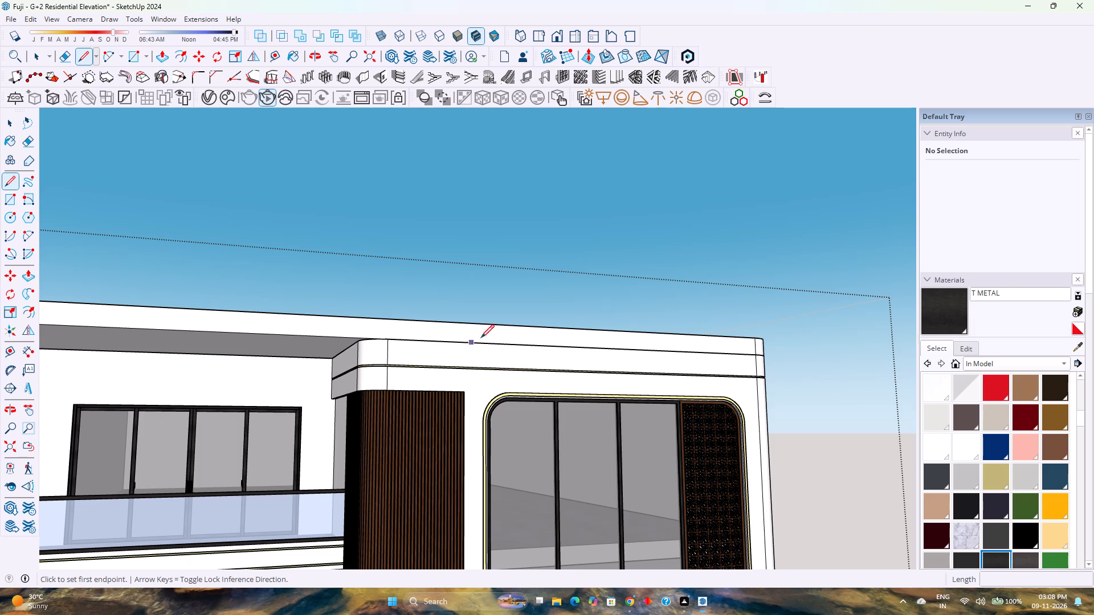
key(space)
Open the roof slab group and inspect its rounded corner surface and adjoining front face against the wall below.
click(756, 347)
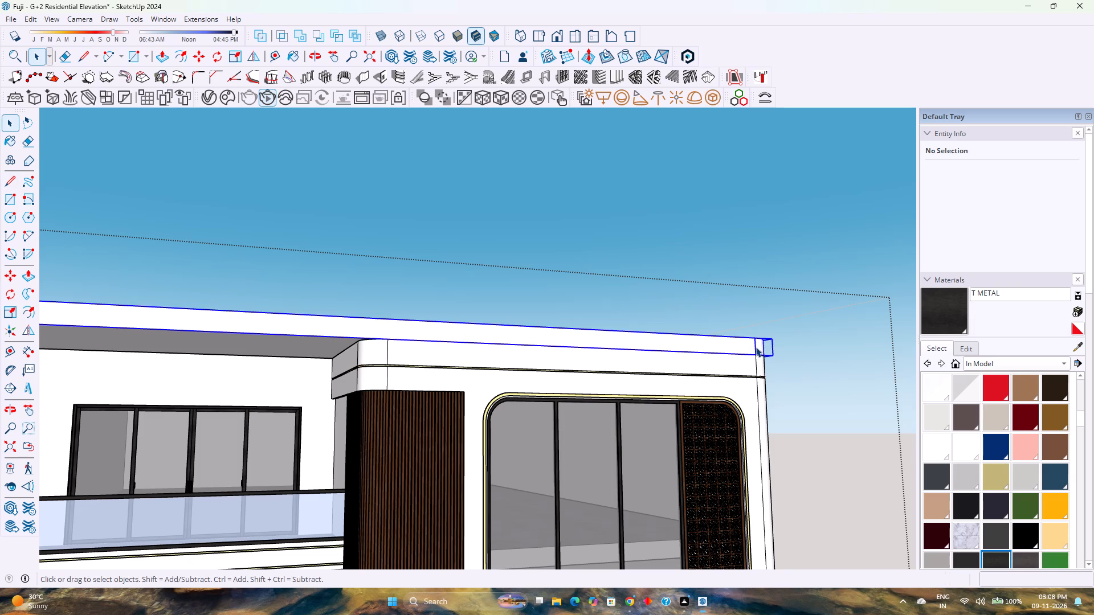
click(756, 347)
click(756, 347)
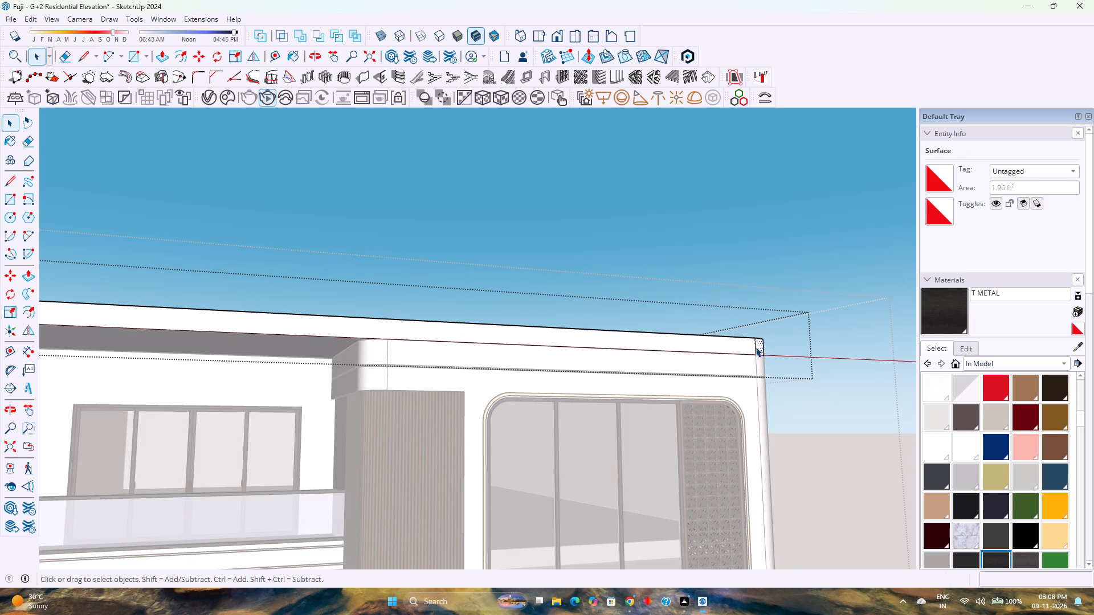
click(756, 347)
click(756, 346)
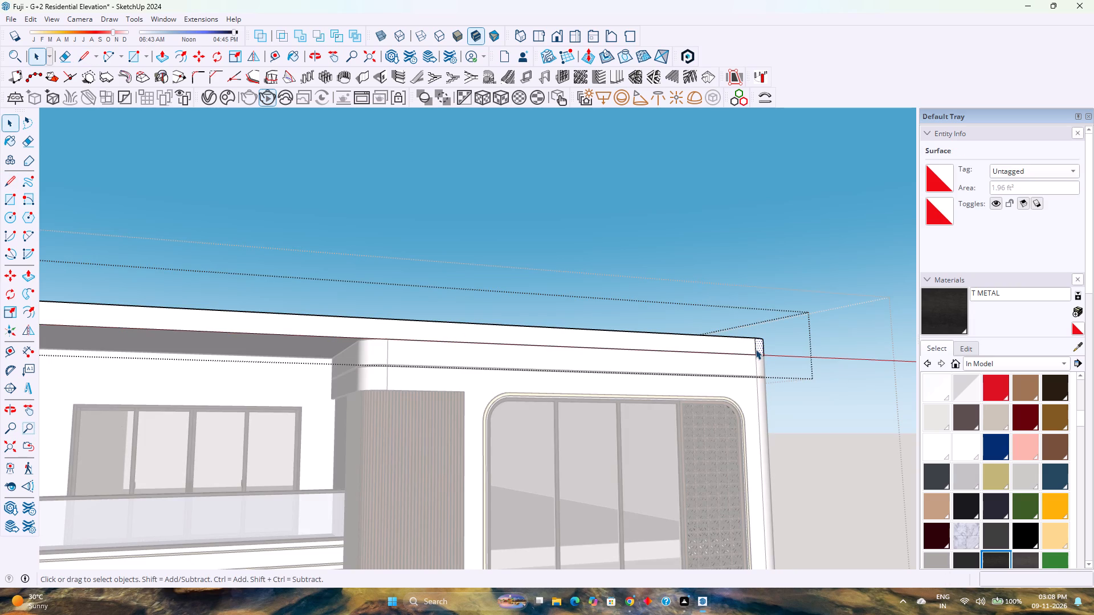
click(756, 349)
click(755, 349)
scroll(758, 349, up, 6)
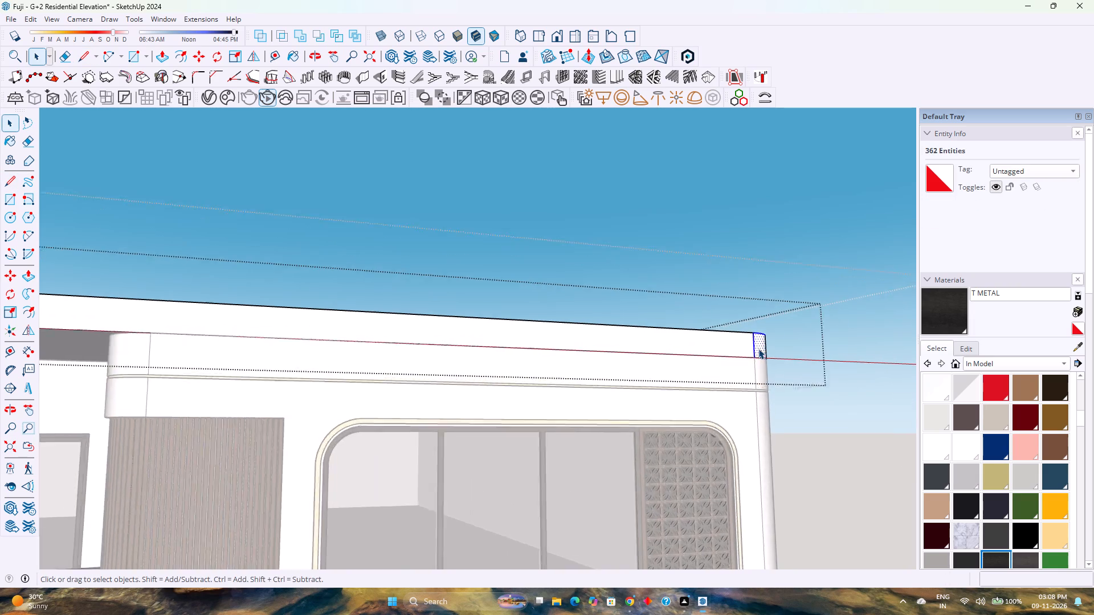
scroll(758, 348, up, 13)
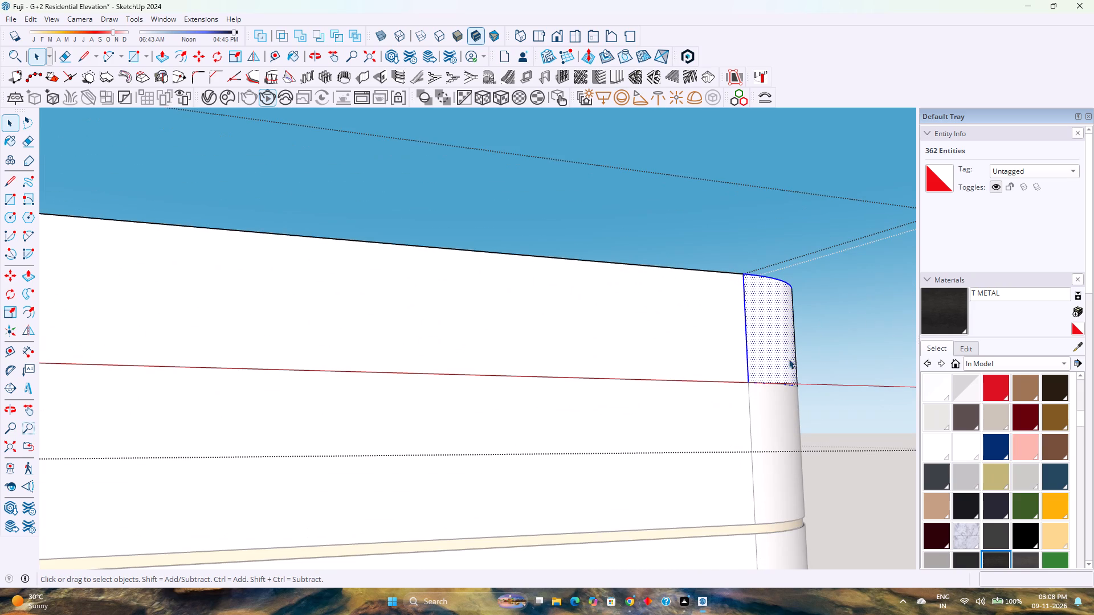
click(717, 314)
click(745, 307)
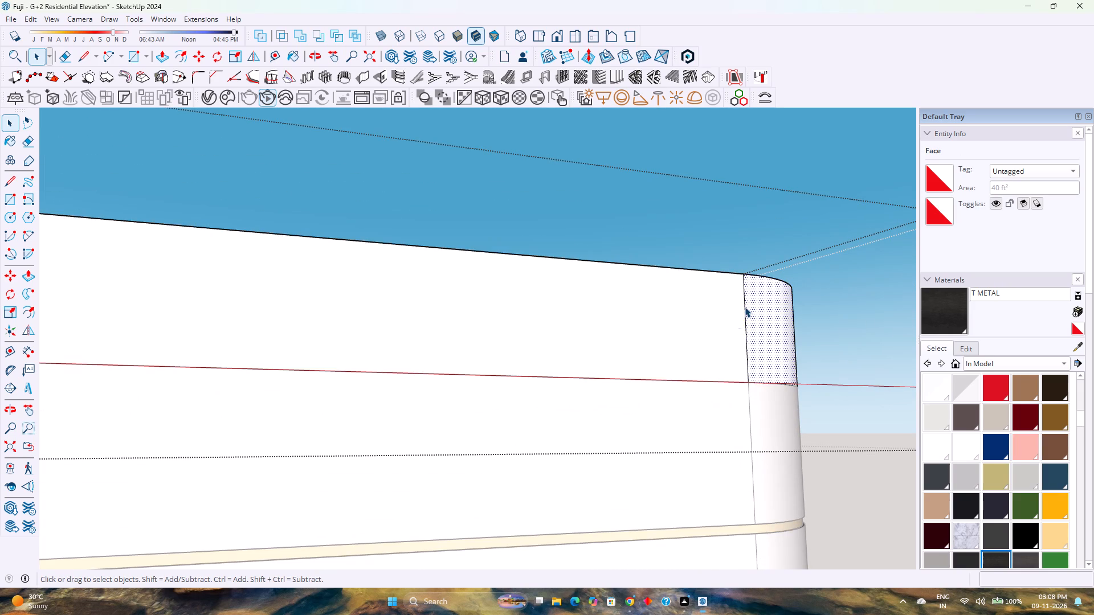
scroll(719, 351, down, 14)
middle_drag(566, 375, 707, 332)
scroll(697, 334, down, 5)
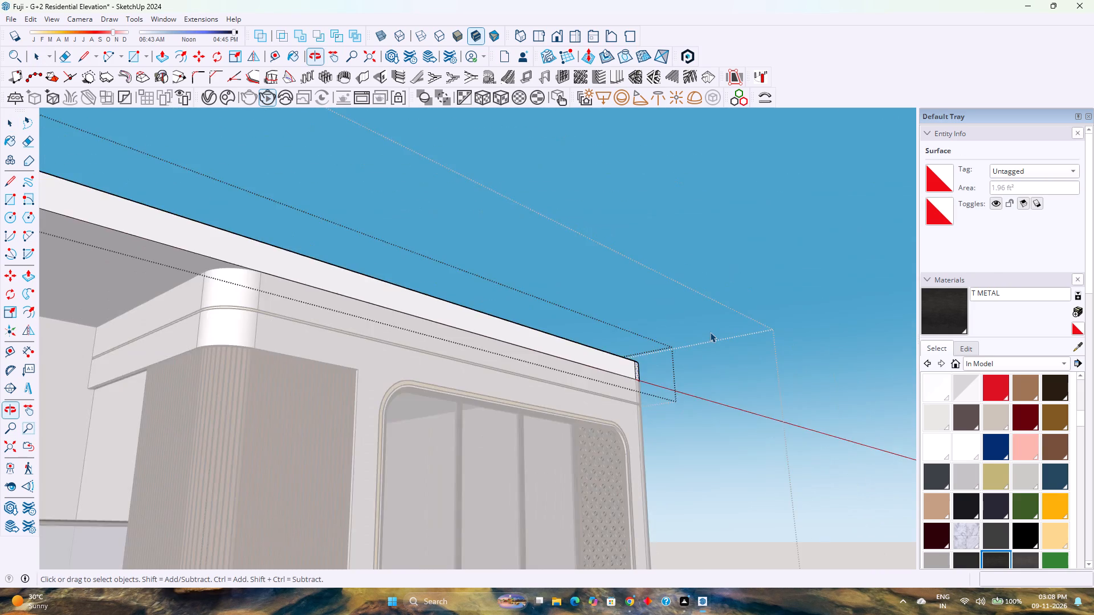
scroll(710, 332, down, 4)
key(Escape)
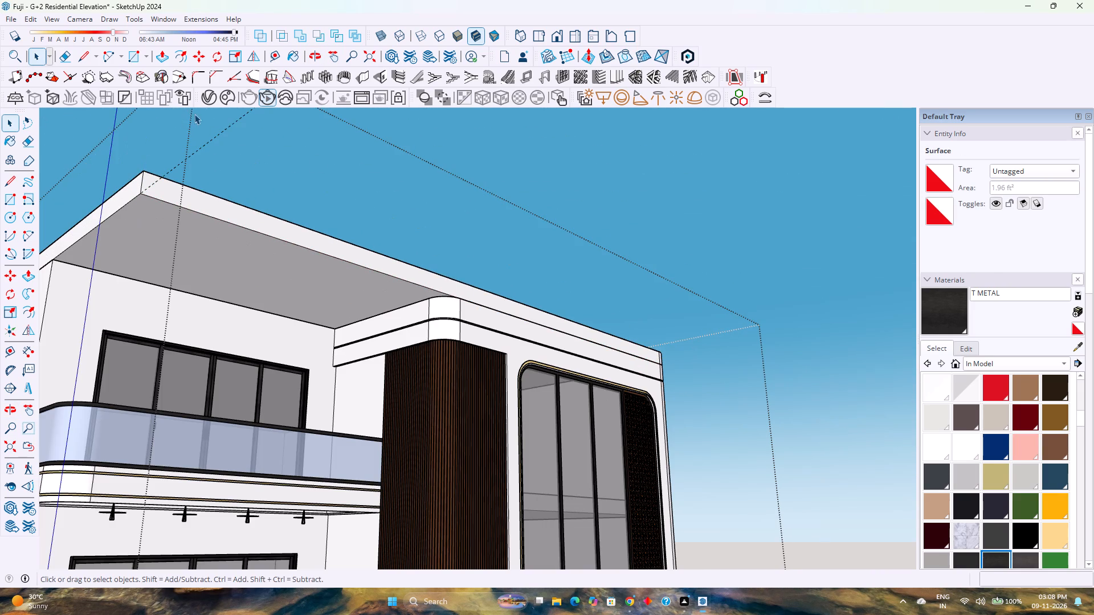
Place a guide along the projecting frame's balcony-side top edge, extending it past the roof slab's front edge.
click(275, 58)
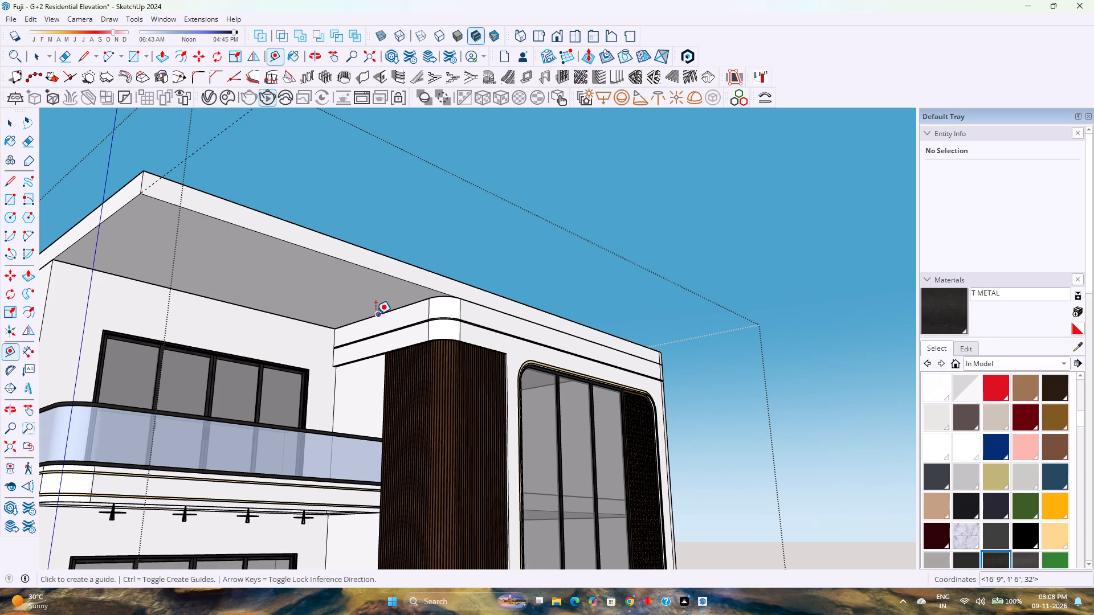
click(375, 314)
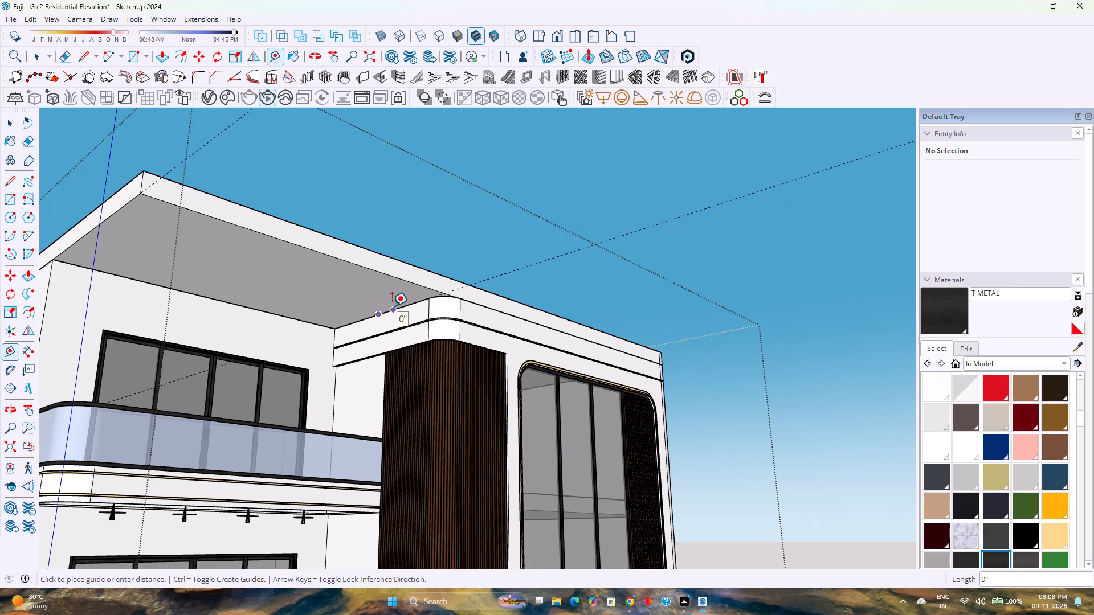
click(392, 306)
scroll(449, 307, up, 4)
middle_drag(446, 295, 421, 415)
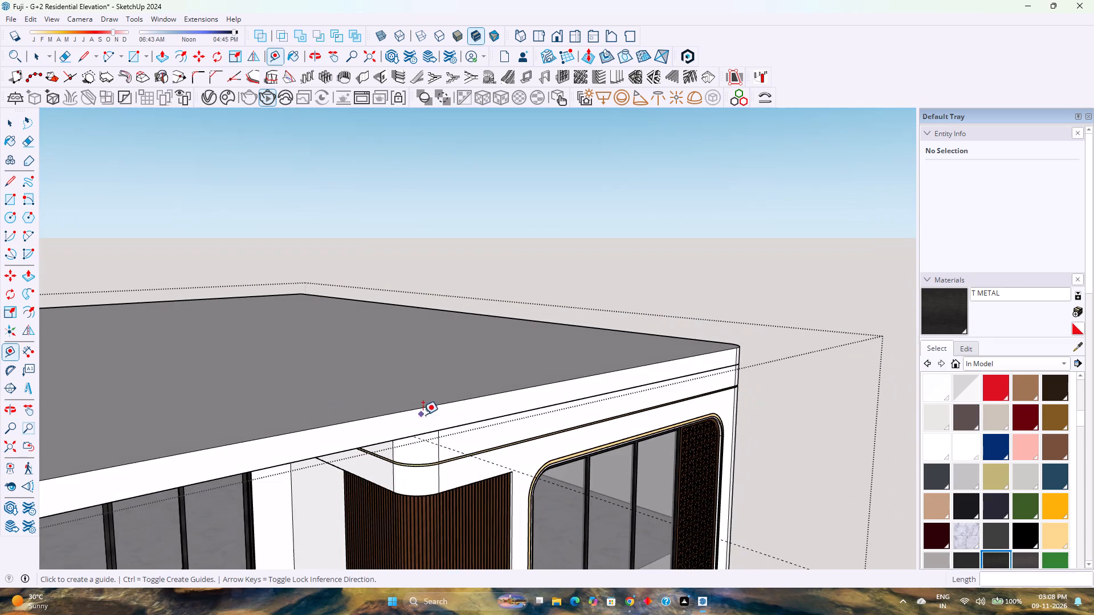
Open the roof slab group and draw a 1' vertical line across its front face where the guide meets it.
key(space)
click(424, 423)
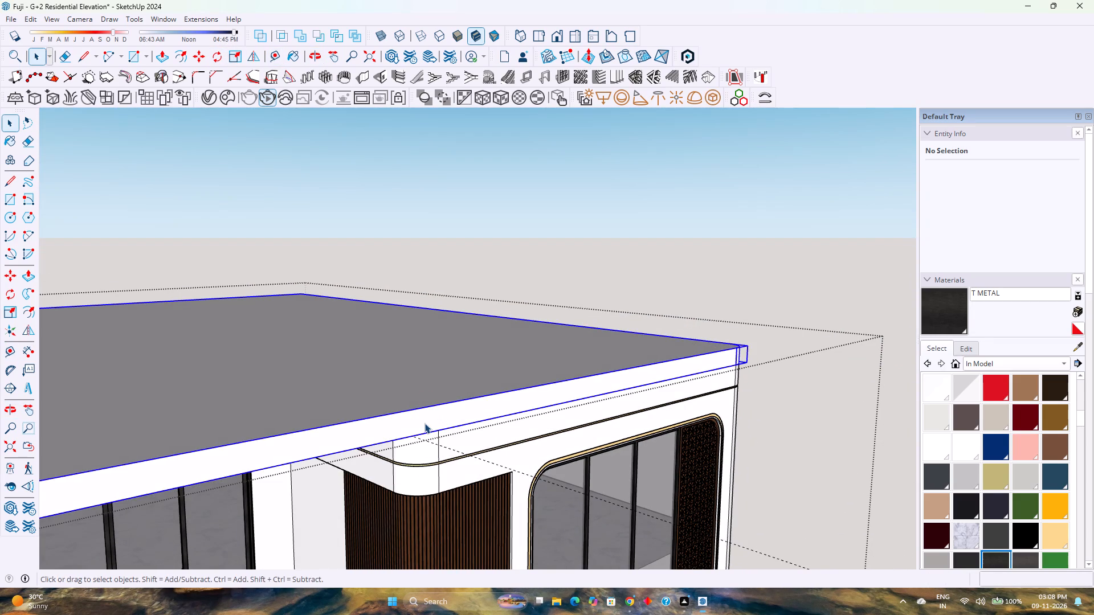
click(424, 423)
key(l)
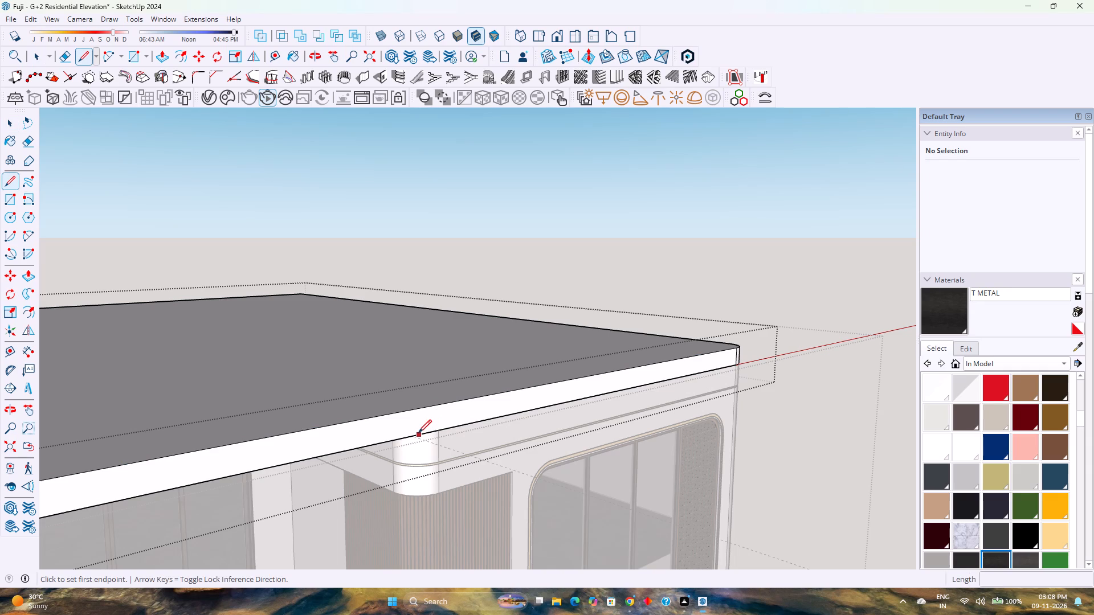
click(413, 434)
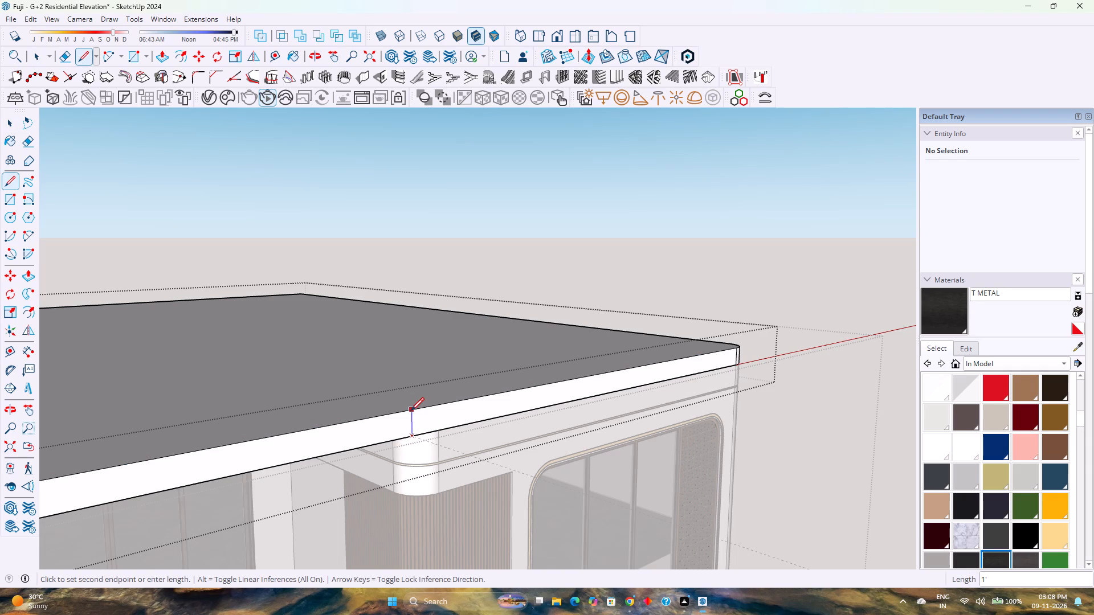
click(411, 410)
scroll(403, 452, up, 1)
middle_drag(402, 452, 375, 404)
right_drag(399, 452, 386, 434)
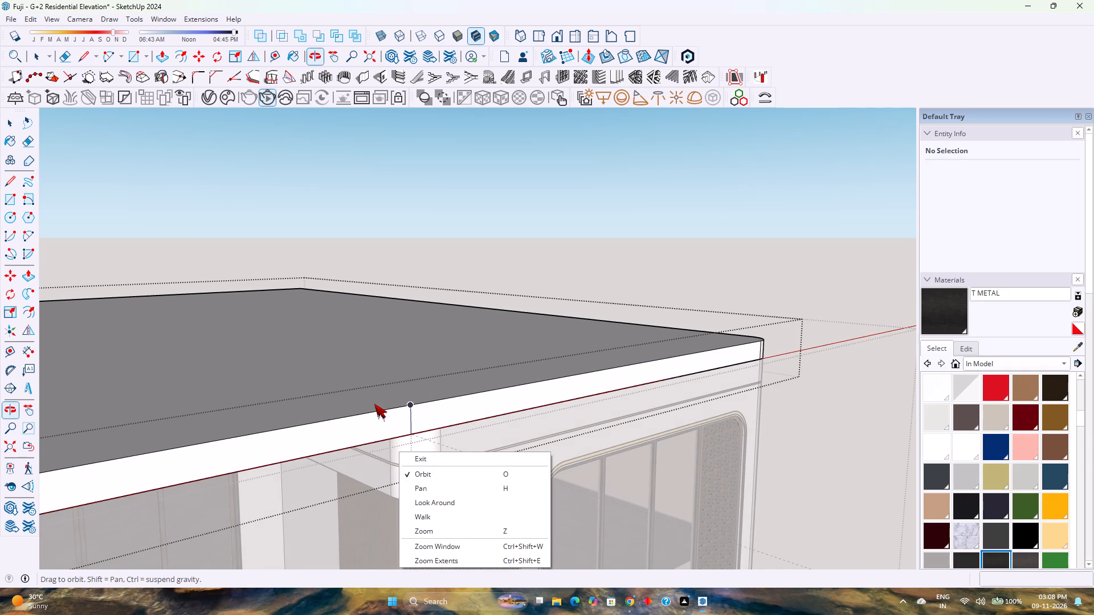
key(space)
Recess the roof slab's front face over the balconies with Push/Pull, trying 5' and settling on 4'.
scroll(374, 408, down, 2)
click(697, 331)
scroll(433, 417, up, 2)
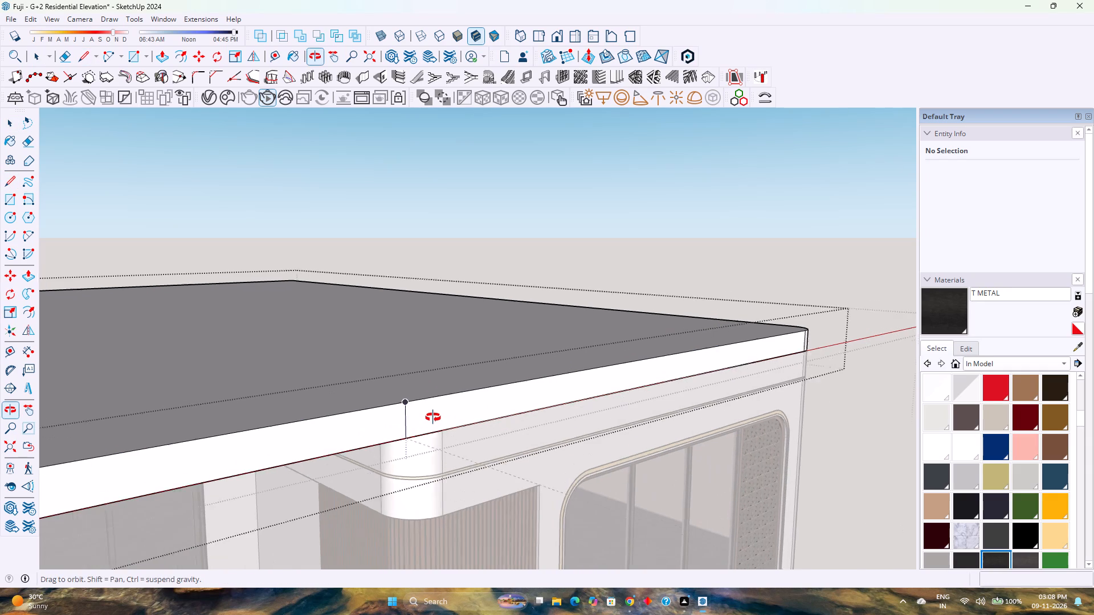
scroll(433, 417, up, 1)
key(space)
key(p)
click(348, 435)
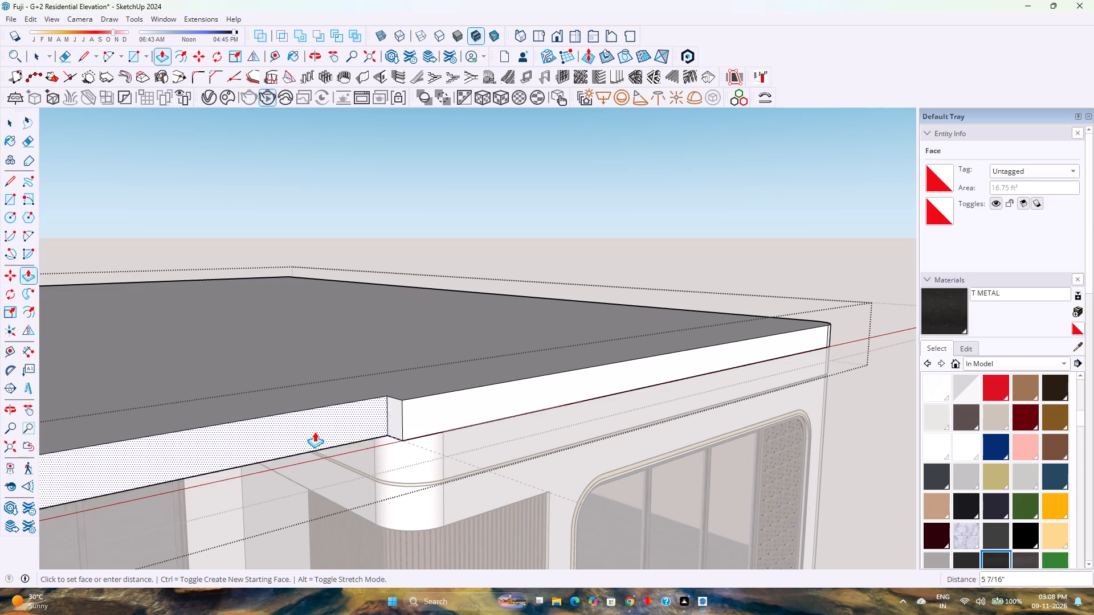
scroll(293, 431, down, 2)
shift+middle_drag(293, 430, 668, 304)
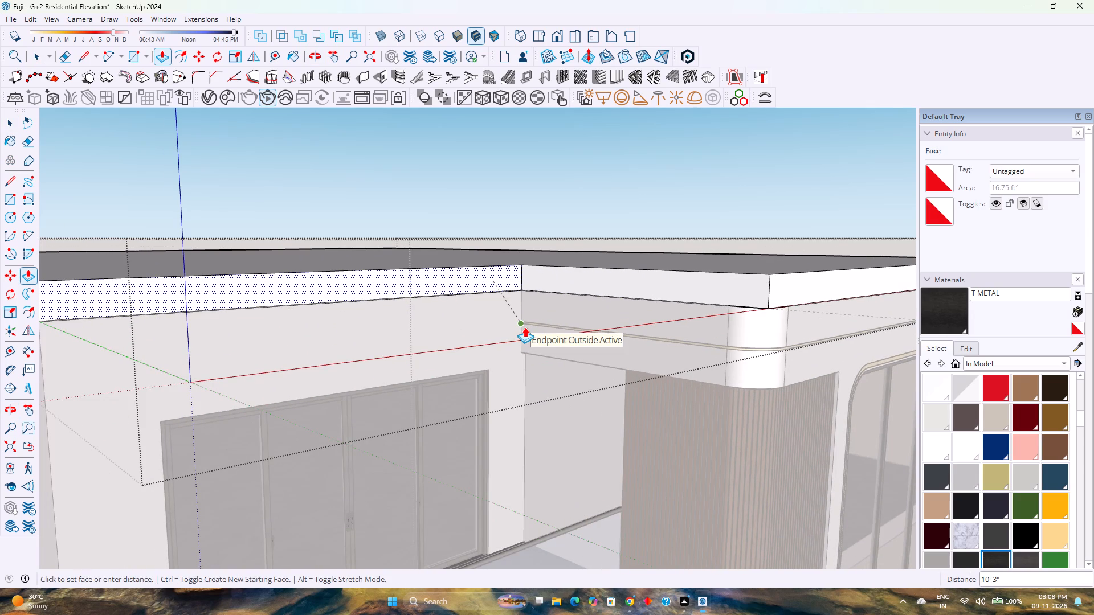
text(5')
key(Return)
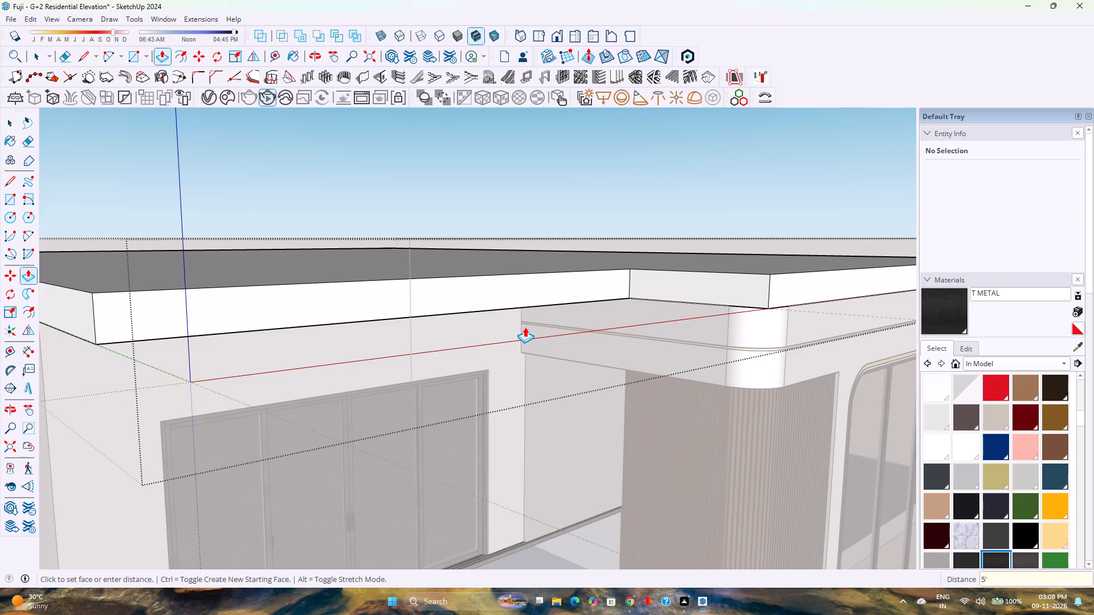
text(4')
key(Return)
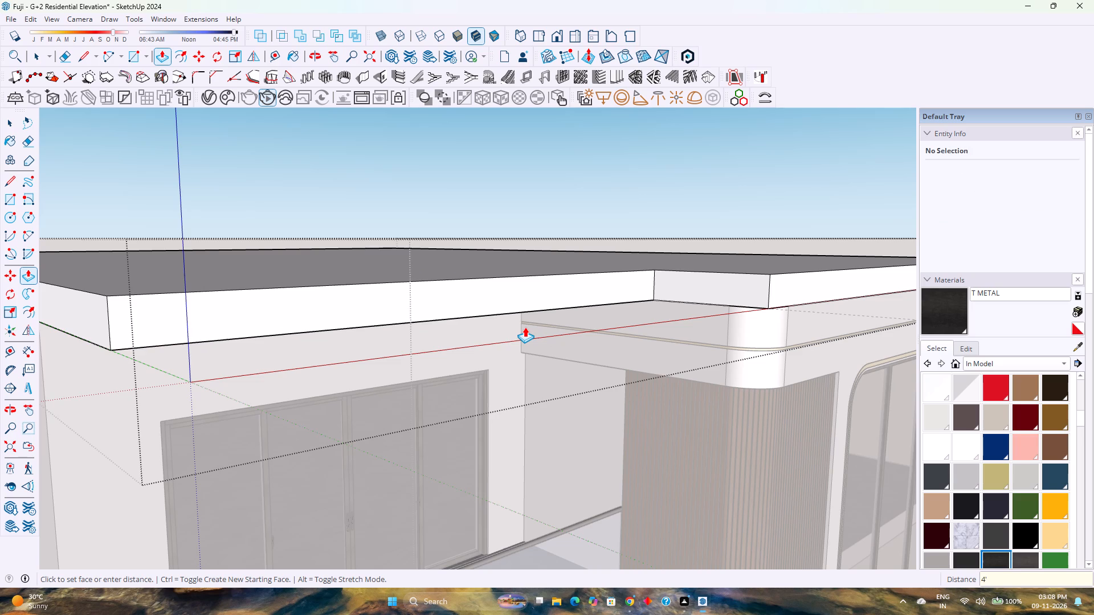
Push/Pull the recessed front face about 1' 2" to align it with the balcony's outer edge, and check the alignment from the side.
scroll(525, 327, down, 6)
click(417, 338)
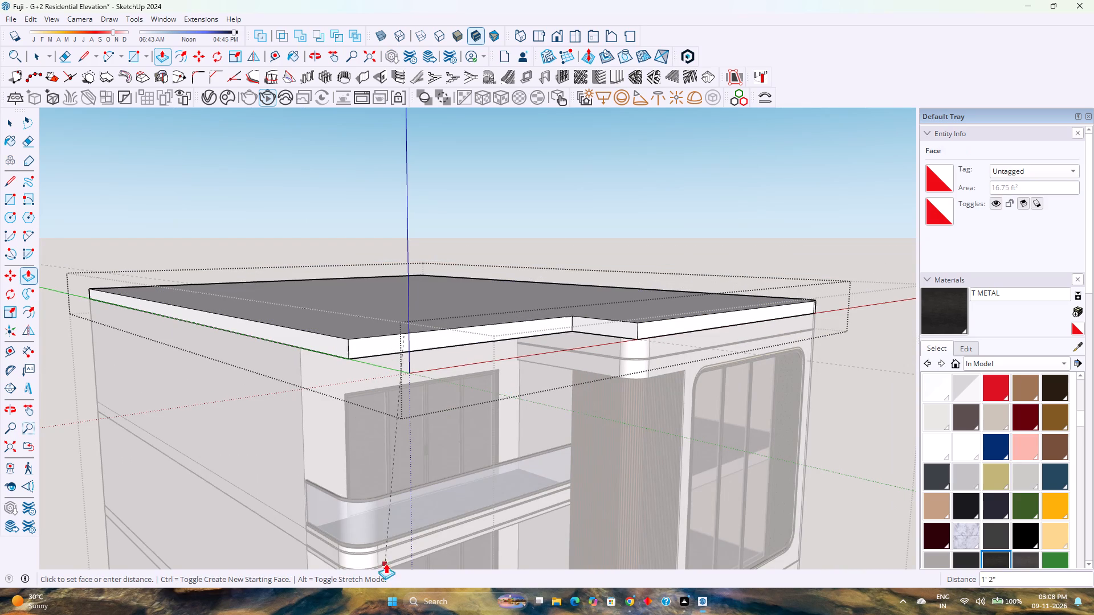
click(388, 555)
middle_drag(383, 534, 394, 521)
middle_drag(402, 514, 685, 397)
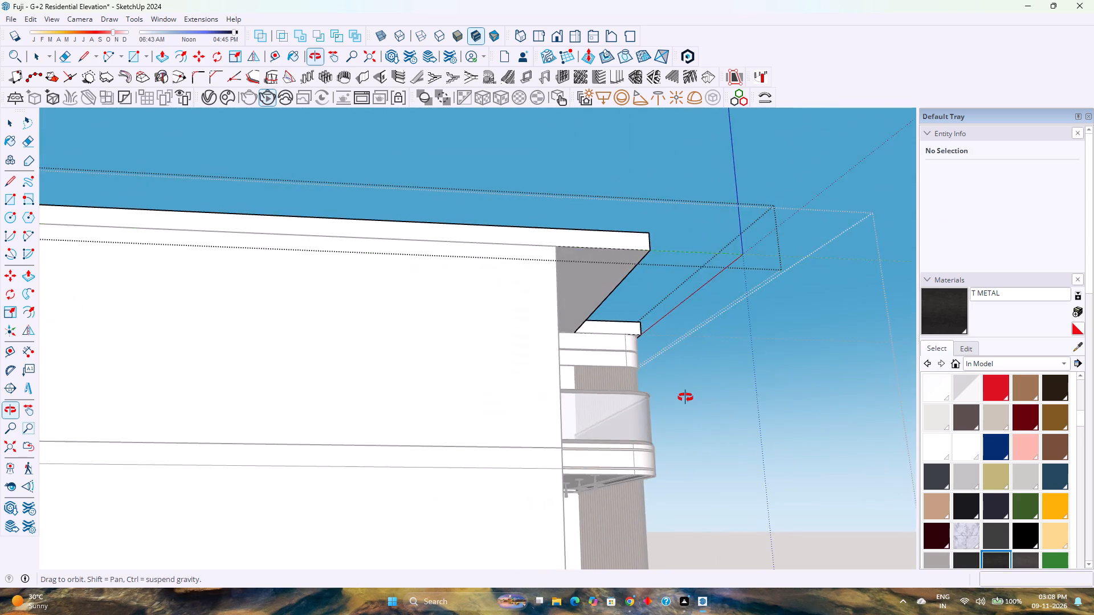
middle_drag(685, 397, 620, 427)
middle_drag(594, 346, 565, 360)
middle_click(565, 360)
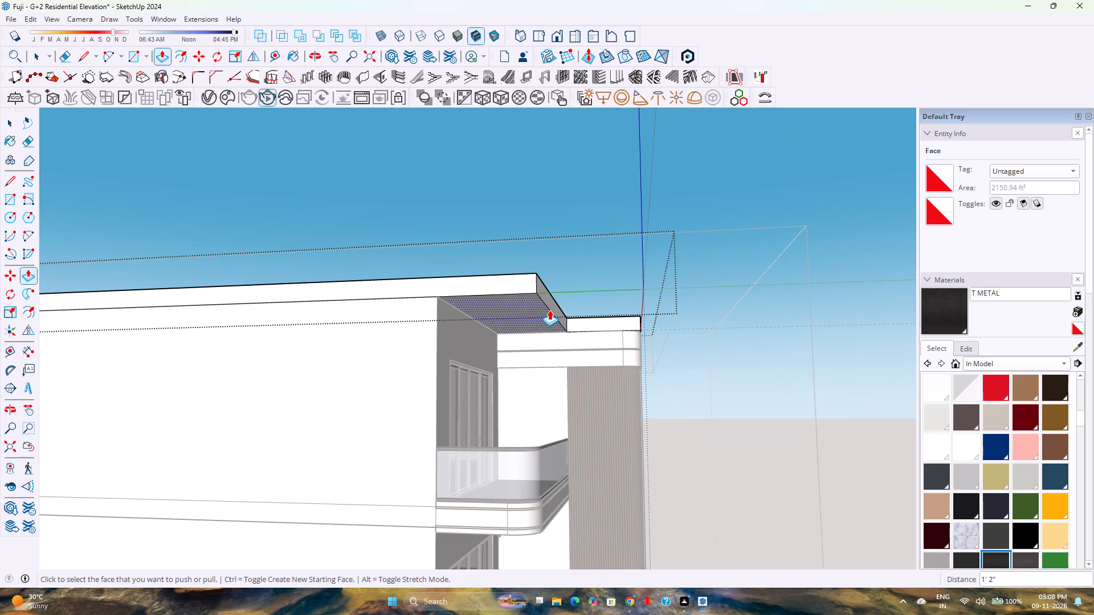
click(552, 307)
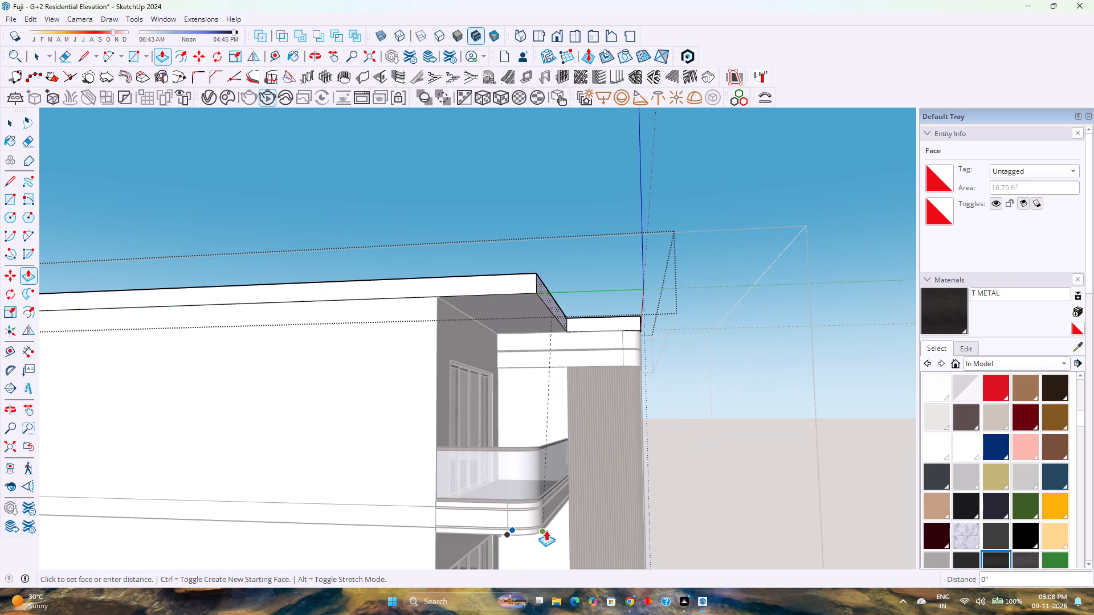
click(546, 530)
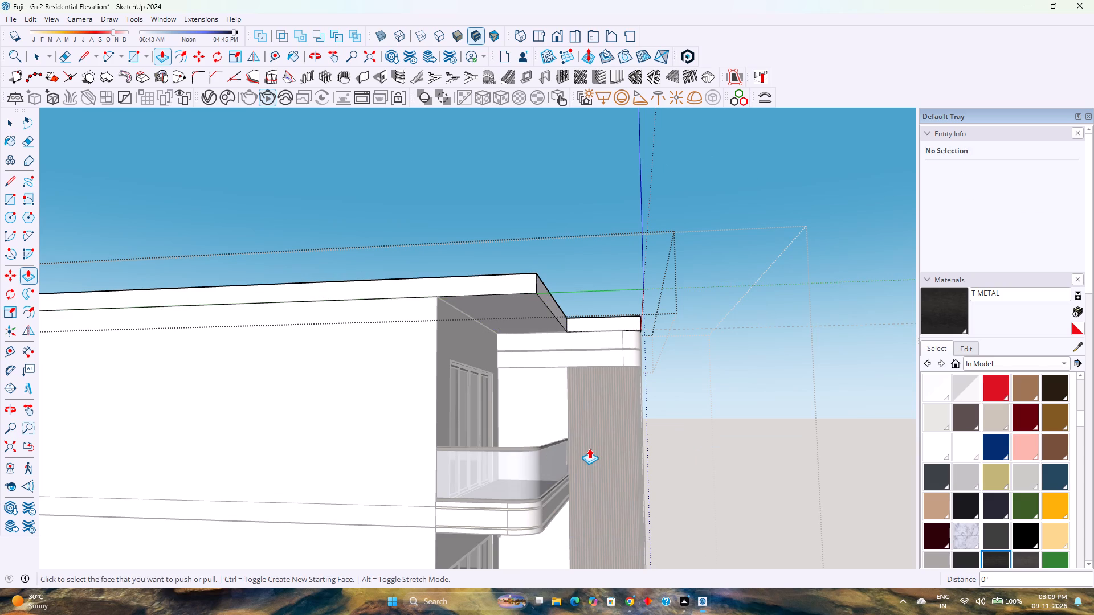
Place a guide on the roof slab's top, 1'3" in from the side edge of the recess and parallel to it.
scroll(628, 333, up, 8)
middle_drag(639, 326, 382, 475)
middle_click(382, 475)
scroll(382, 475, down, 2)
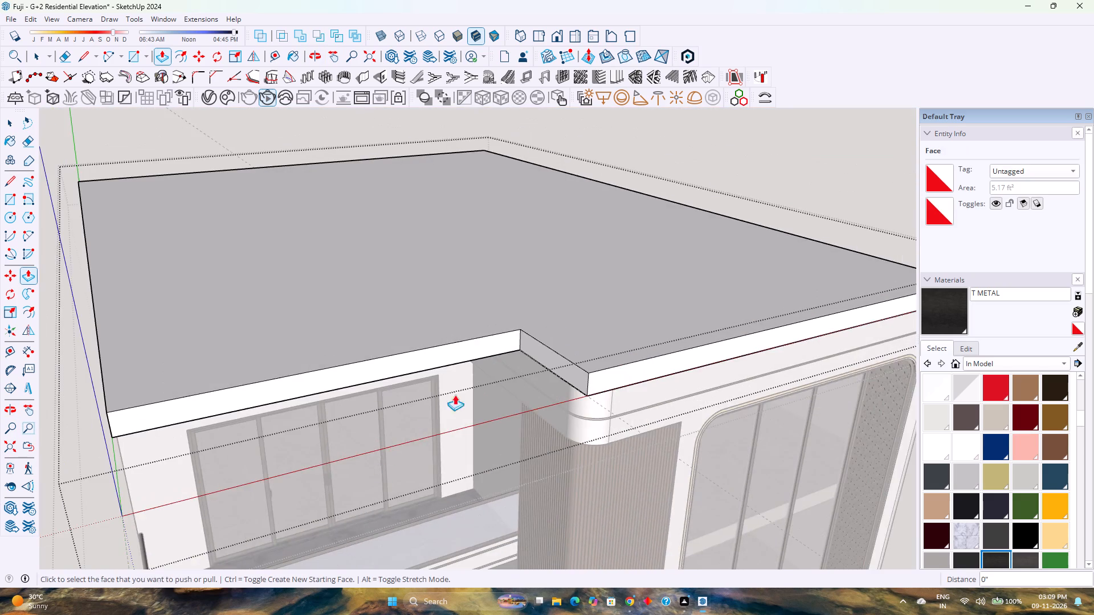
scroll(504, 361, up, 4)
key(space)
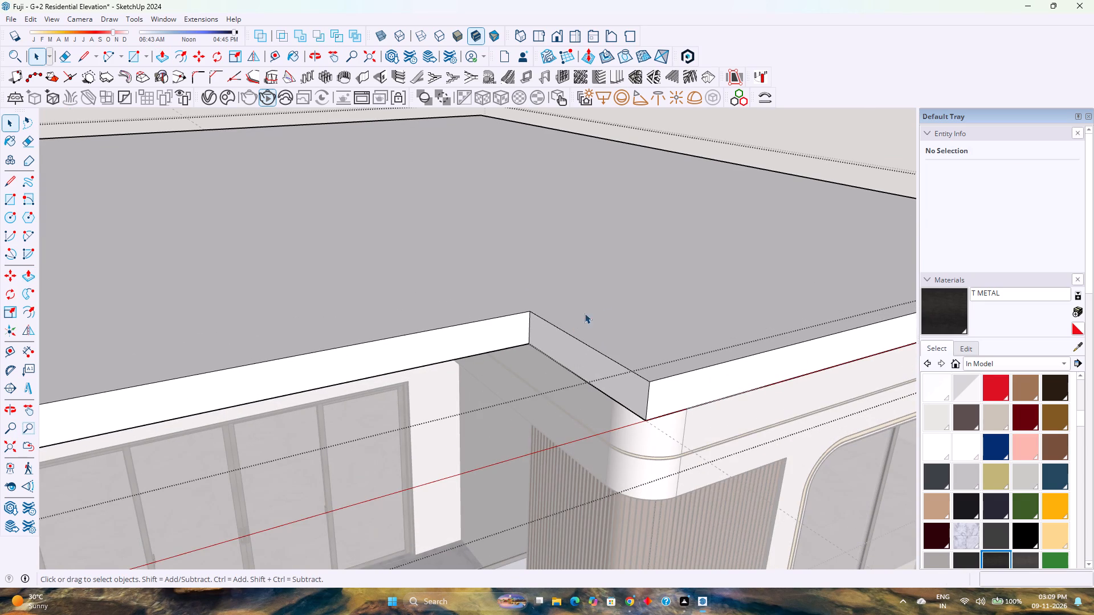
key(space)
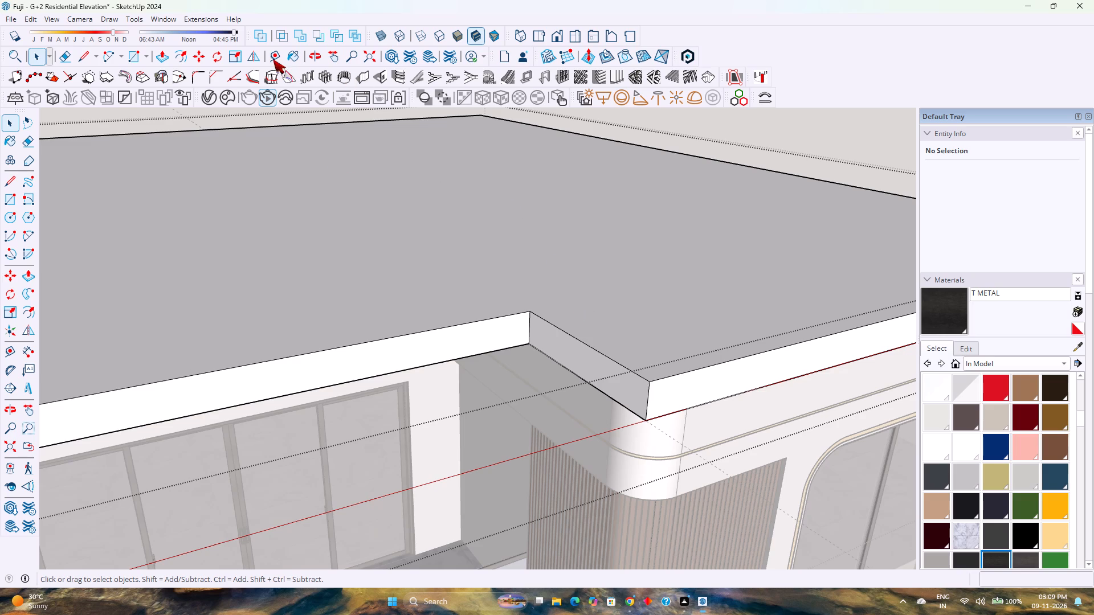
click(273, 59)
click(614, 360)
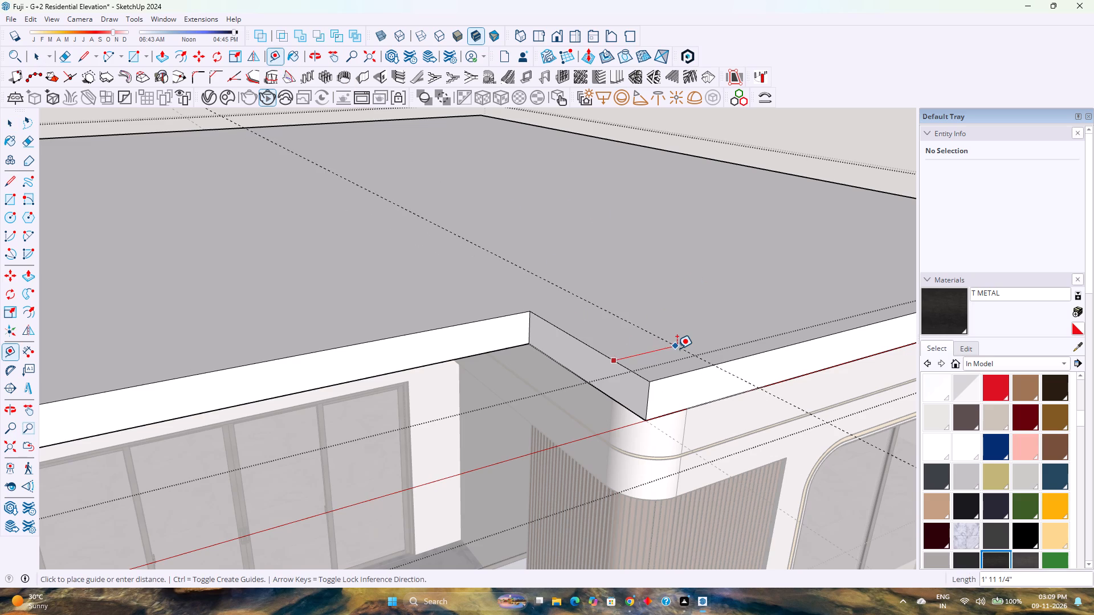
text(1'3")
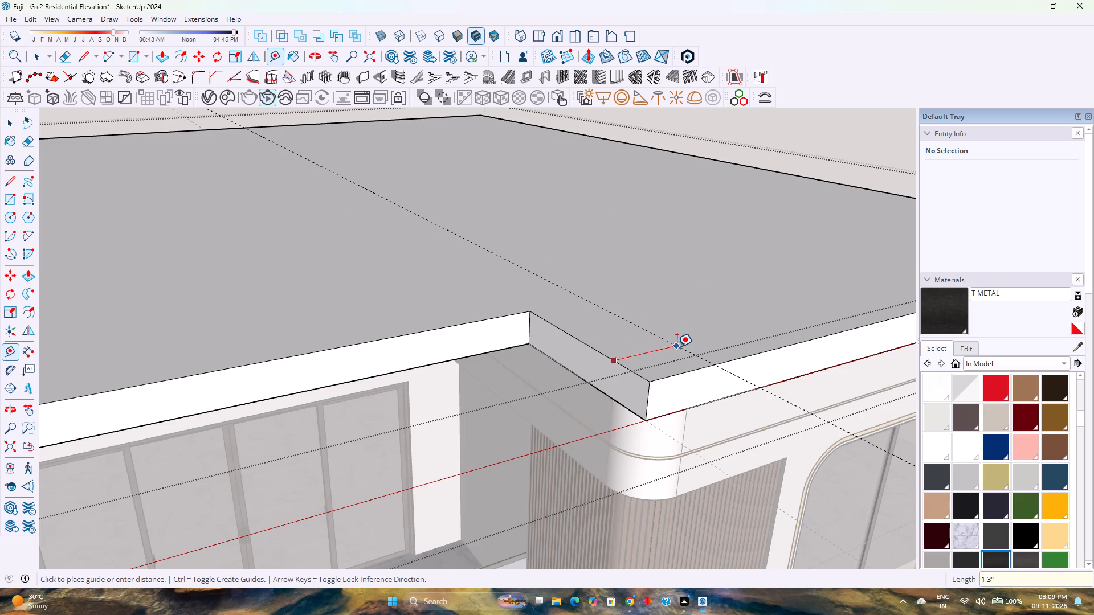
key(Return)
Place a second guide 1'3" back from the front edge of the slab's projecting part.
scroll(677, 347, down, 5)
middle_drag(663, 347, 662, 392)
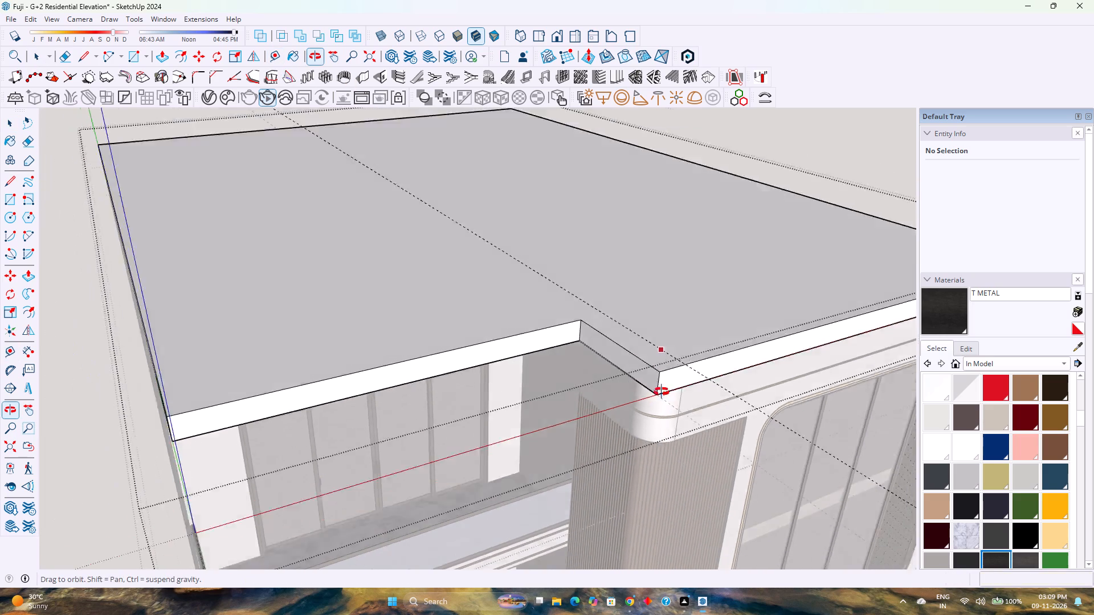
middle_drag(662, 392, 674, 483)
scroll(710, 377, up, 4)
click(699, 351)
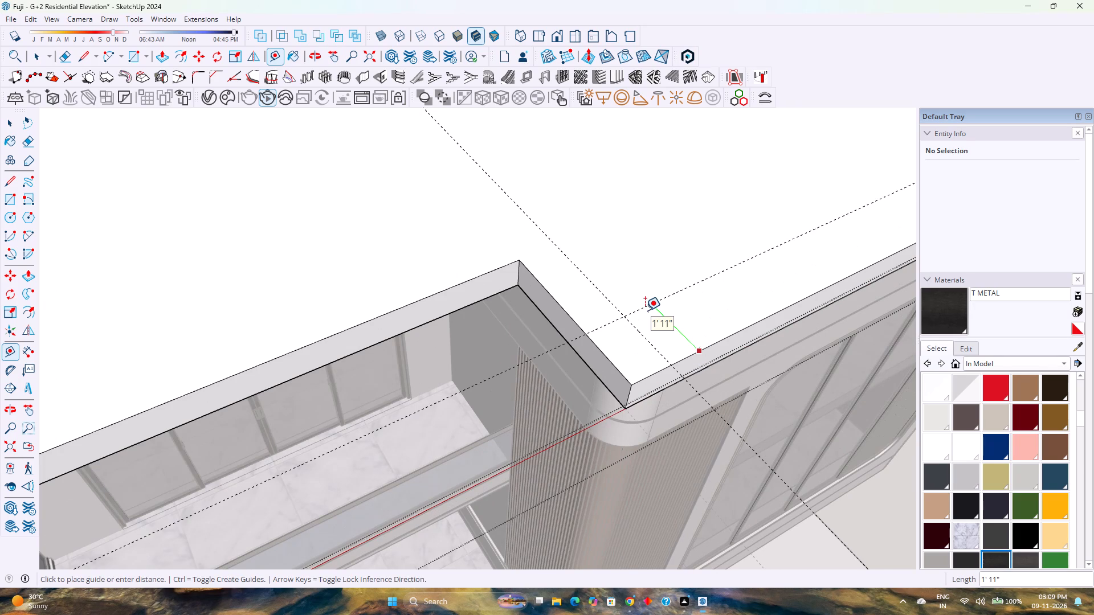
text(1'3")
key(Return)
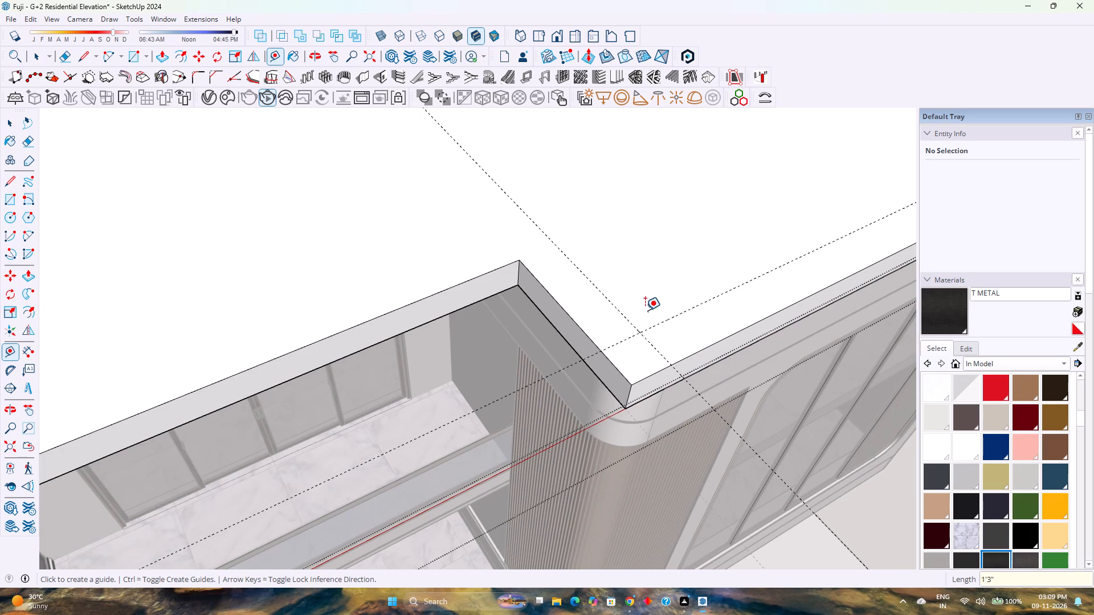
Draw a tangent arc of 1'3" radius across the projecting slab corner between the guide intersections, and set it to 120 segments.
key(a)
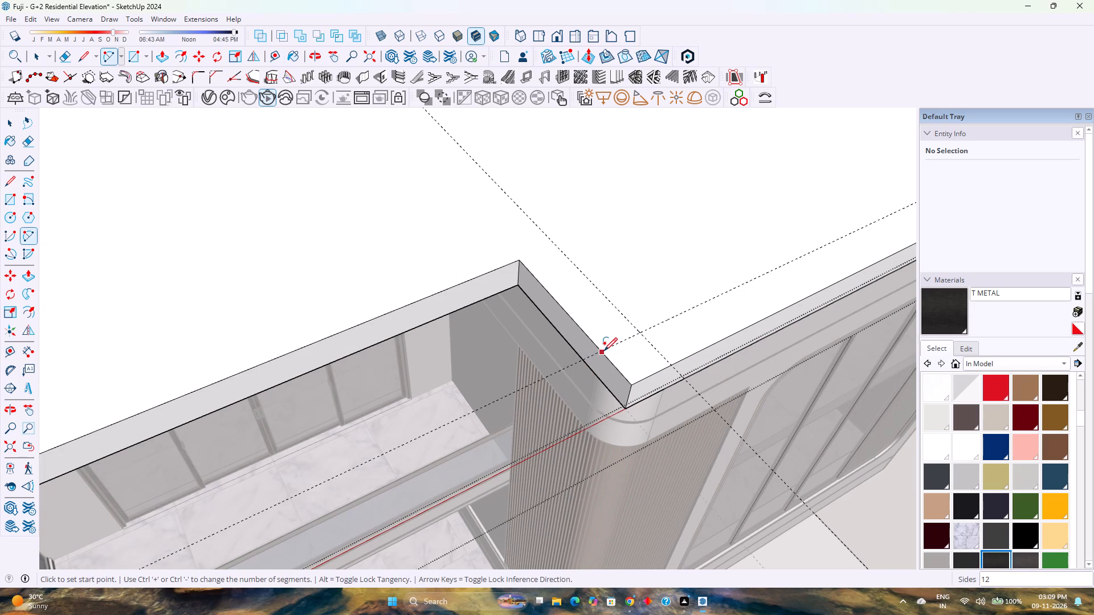
click(602, 351)
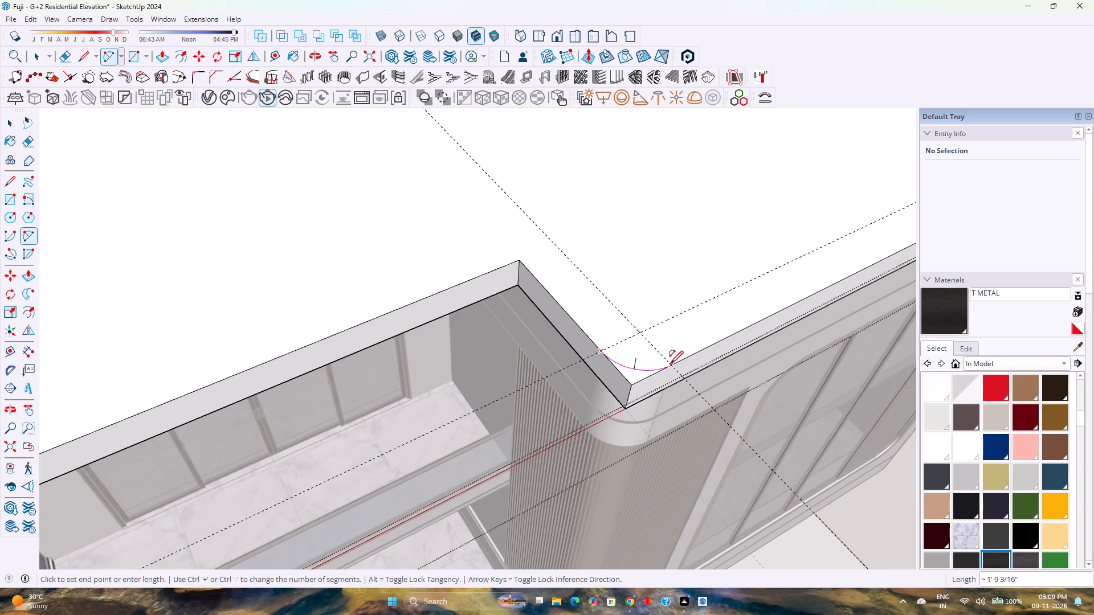
double_click(670, 364)
key(space)
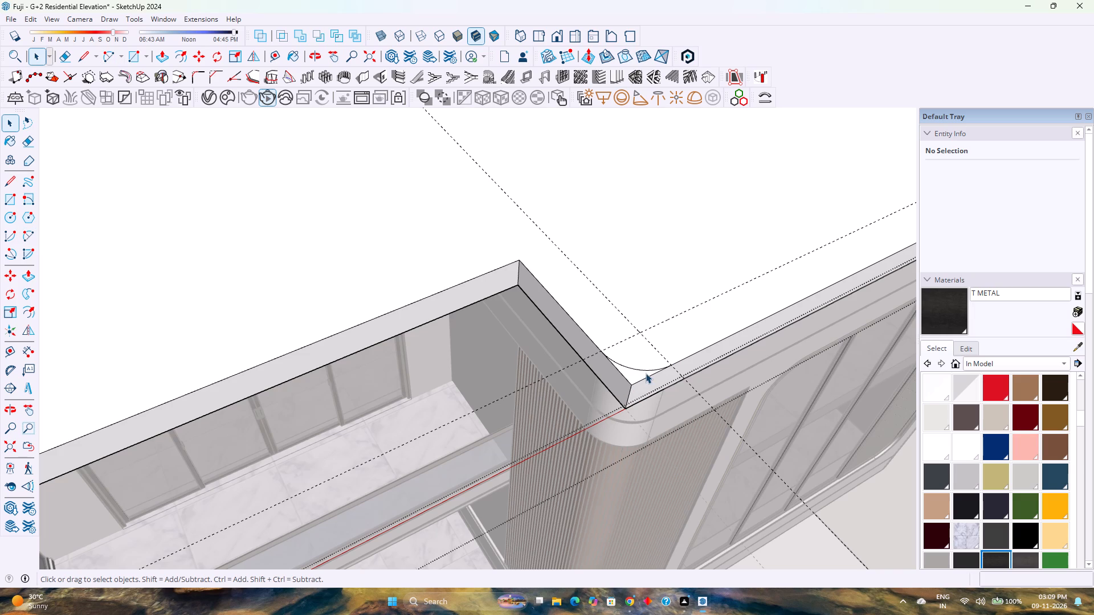
click(646, 370)
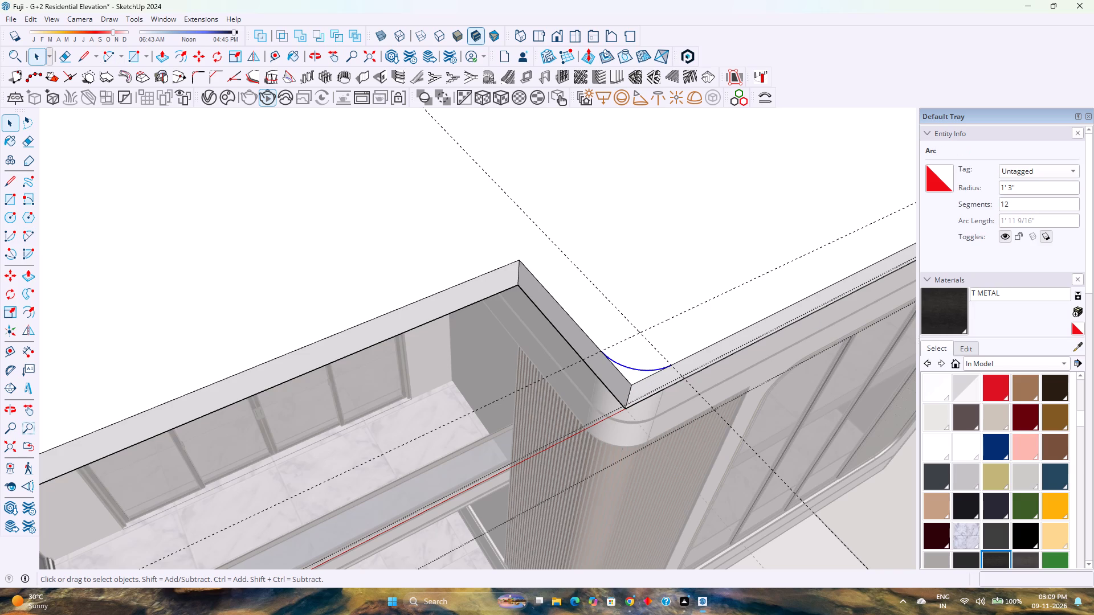
click(1014, 201)
key(0)
key(Return)
Push the corner piece outside the arc down 1' to cut it away, and close the roof slab group.
click(627, 376)
key(p)
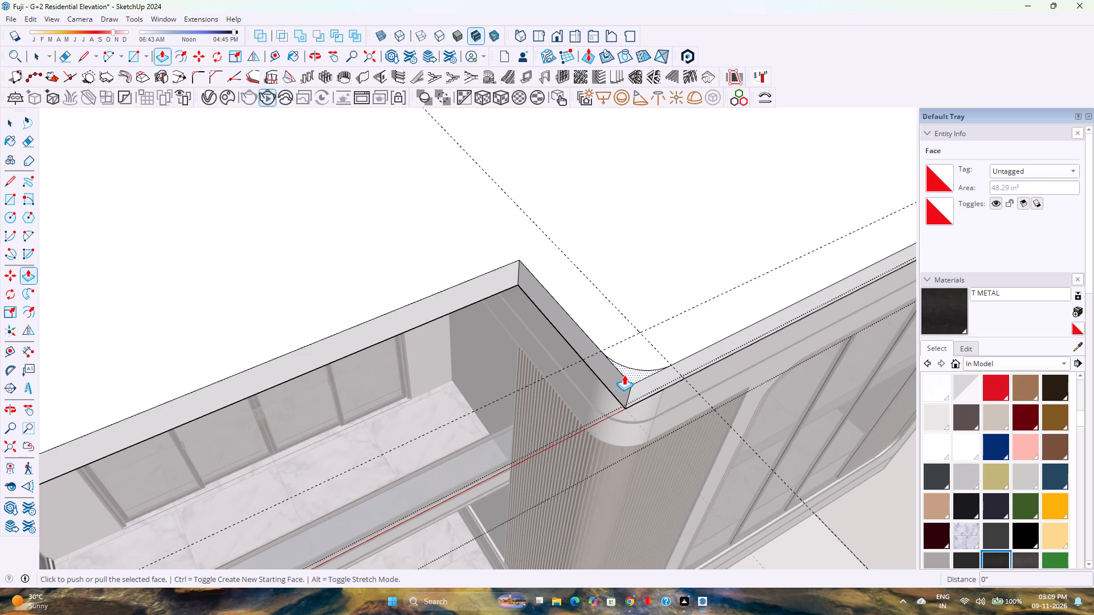
click(624, 375)
click(628, 407)
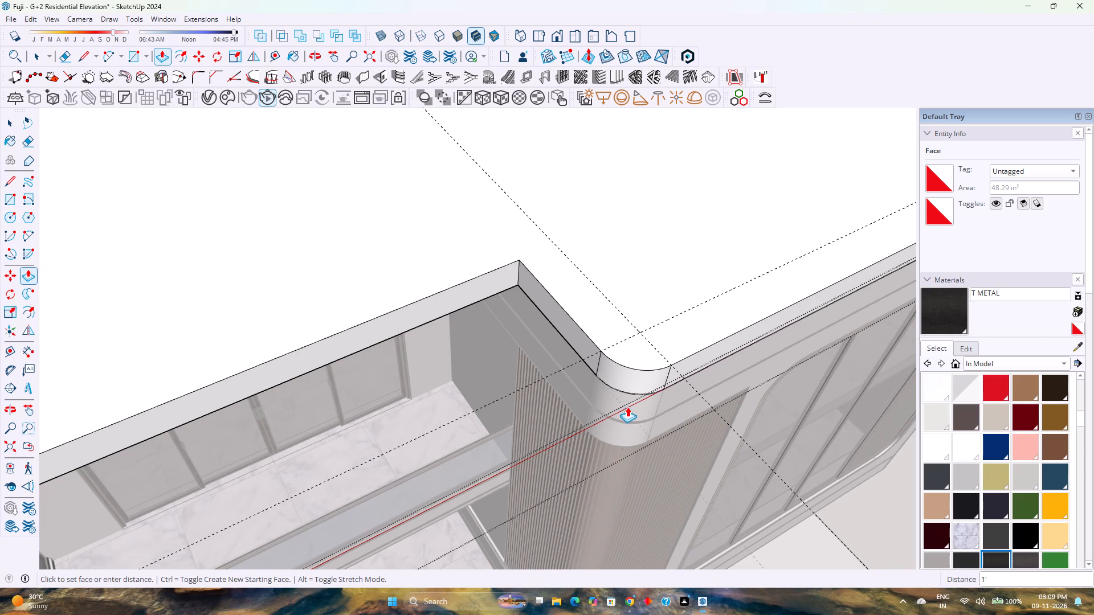
scroll(620, 409, down, 4)
middle_drag(619, 409, 536, 366)
middle_click(536, 366)
key(space)
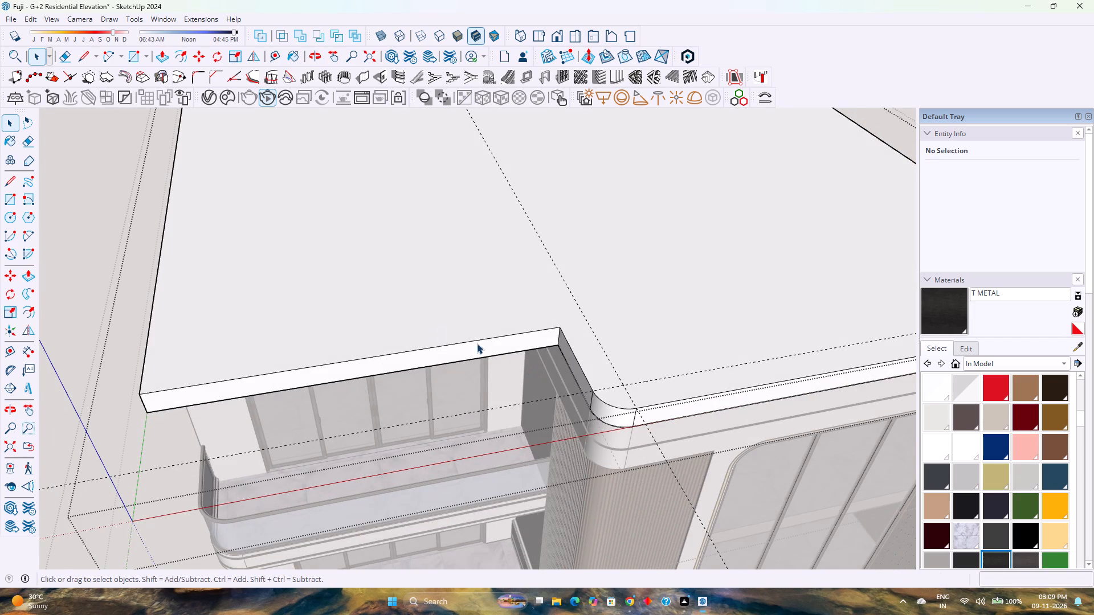
key(Escape)
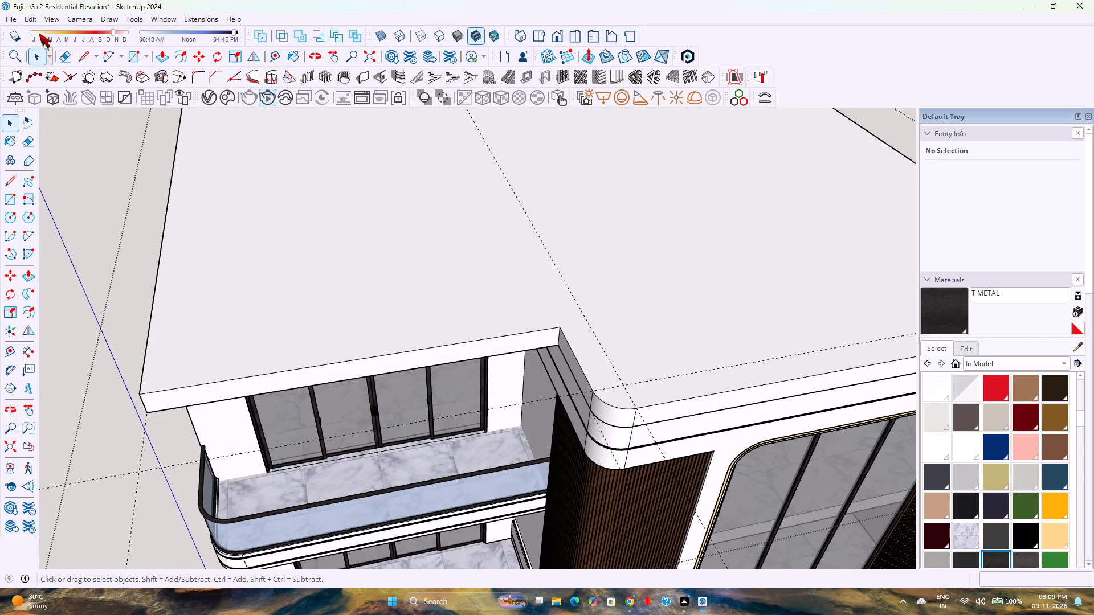
Delete all guides from the model.
click(32, 15)
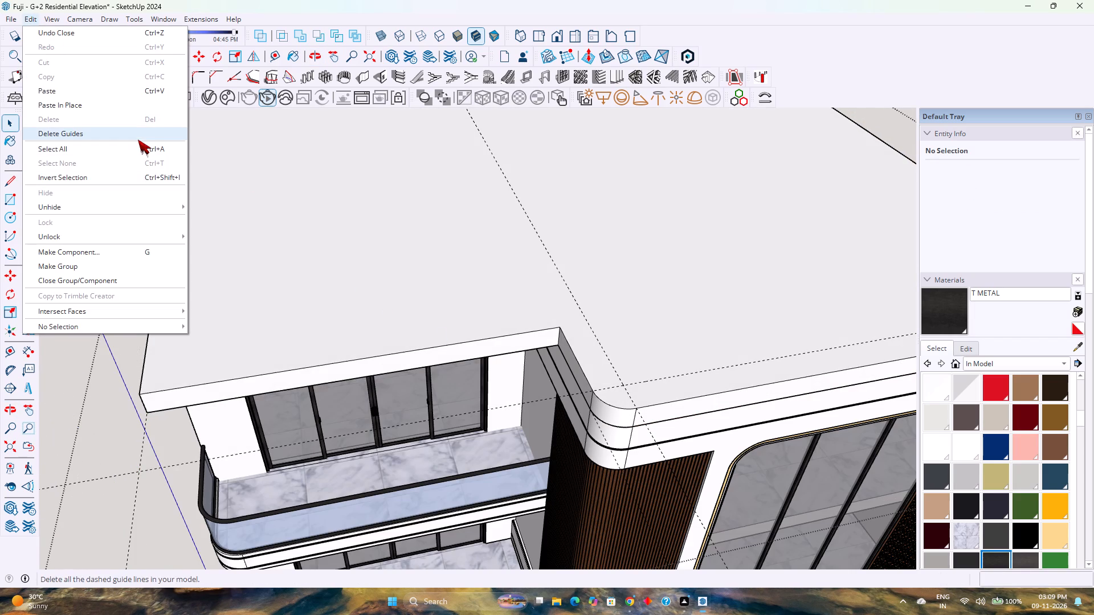
click(138, 140)
Examine the reshaped roof slab over the balconies and projecting frame from the front, above and side.
scroll(463, 366, down, 6)
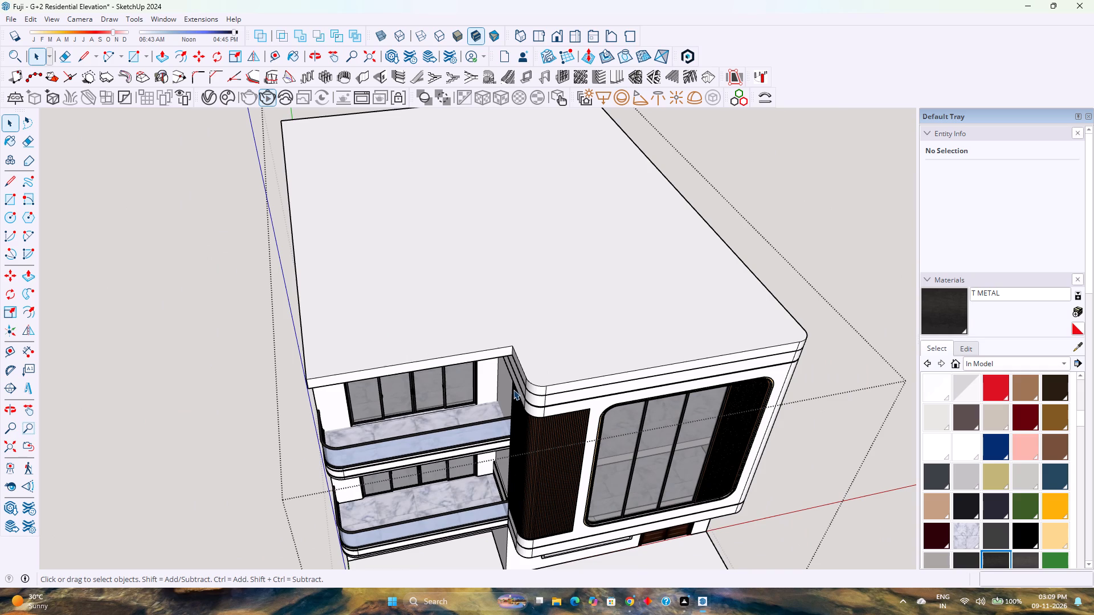
scroll(524, 333, up, 2)
middle_drag(497, 477, 709, 292)
middle_click(709, 292)
middle_click(709, 292)
scroll(689, 293, down, 4)
scroll(561, 215, up, 5)
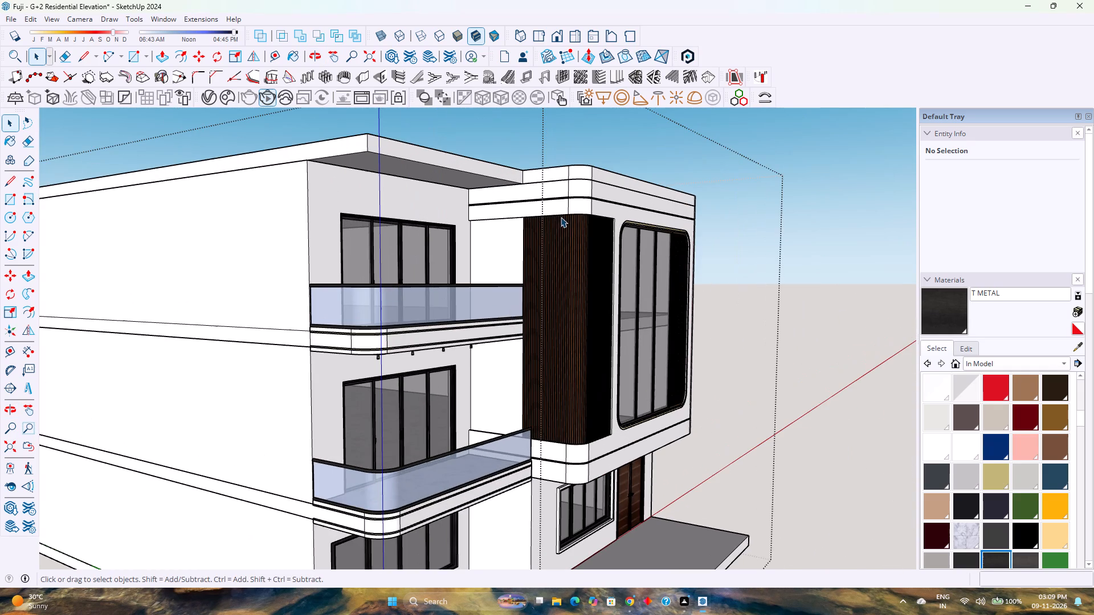
shift+middle_drag(562, 222, 636, 342)
middle_drag(632, 343, 588, 374)
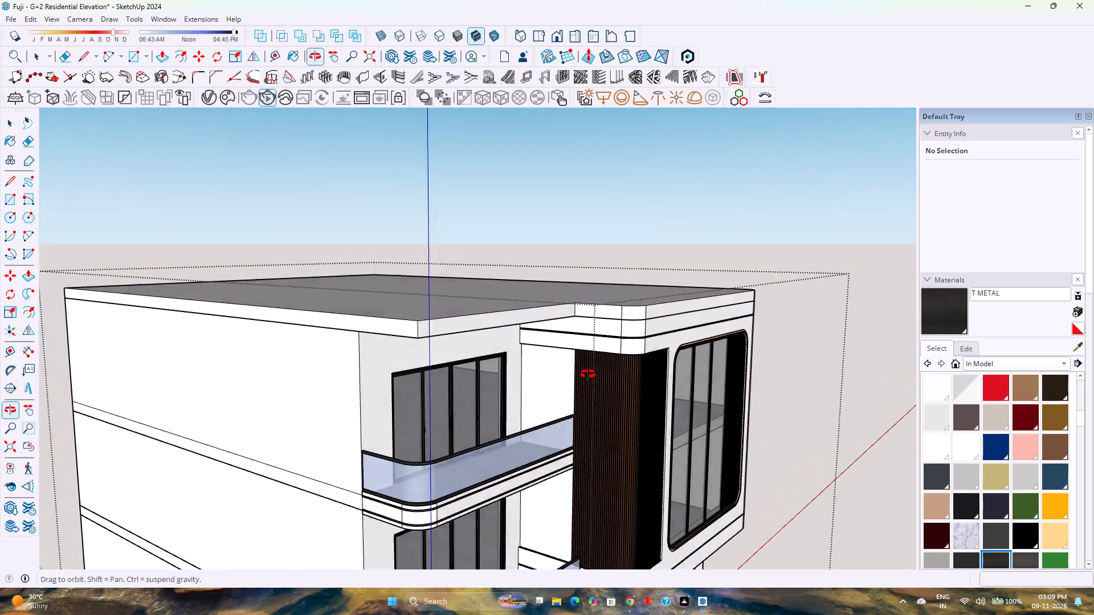
middle_drag(588, 374, 471, 466)
shift+middle_drag(414, 446, 561, 366)
scroll(500, 370, up, 3)
middle_drag(485, 371, 684, 281)
middle_click(685, 280)
middle_click(686, 279)
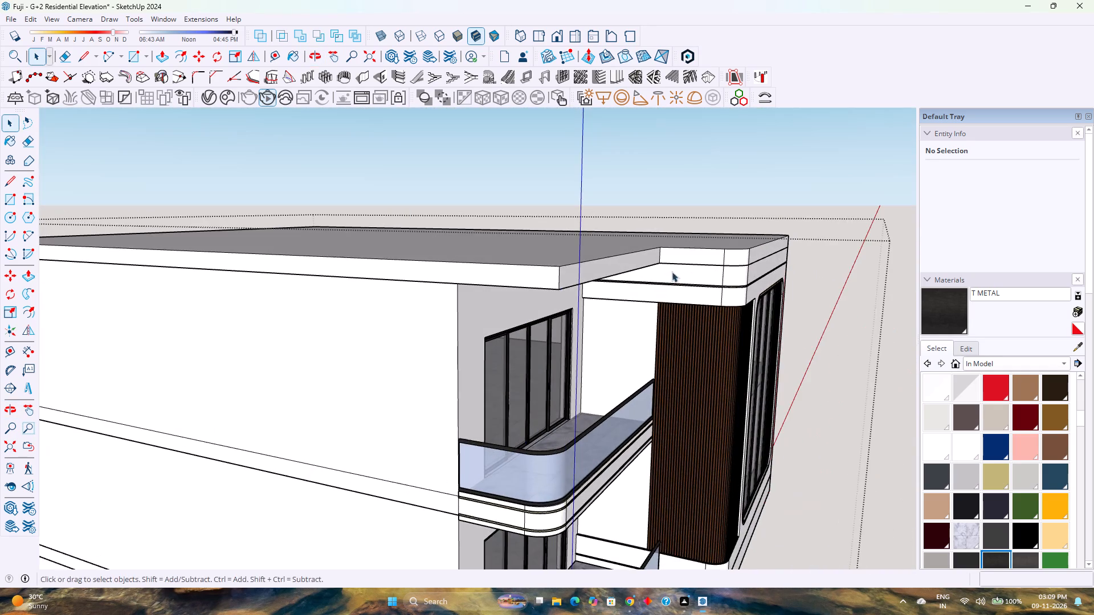
scroll(582, 285, up, 3)
middle_drag(545, 297, 585, 275)
scroll(574, 248, up, 2)
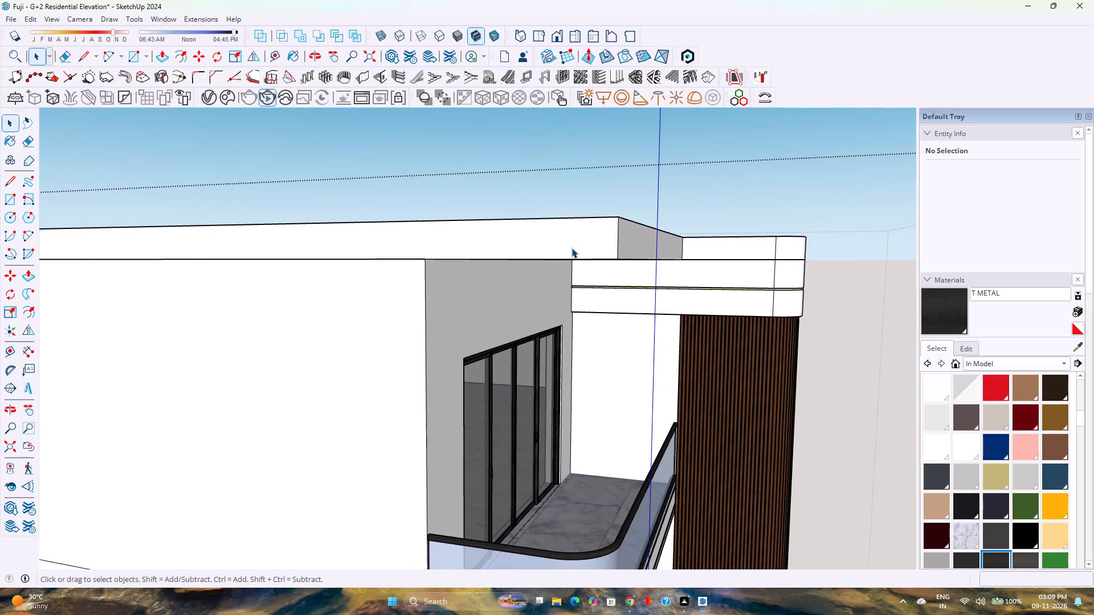
Open the roof slab group and draw a line on its underside along the top of the recessed balcony wall, corner to corner.
click(572, 248)
scroll(564, 249, up, 1)
double_click(544, 255)
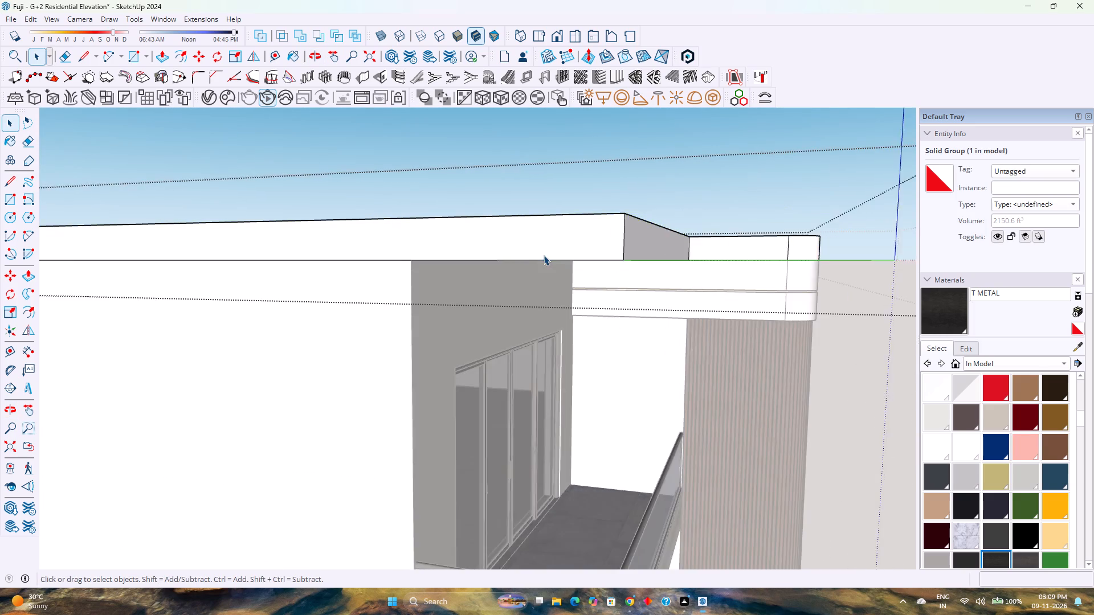
scroll(544, 255, up, 4)
middle_click(558, 243)
middle_drag(561, 241, 657, 157)
middle_click(663, 153)
middle_click(667, 150)
click(503, 335)
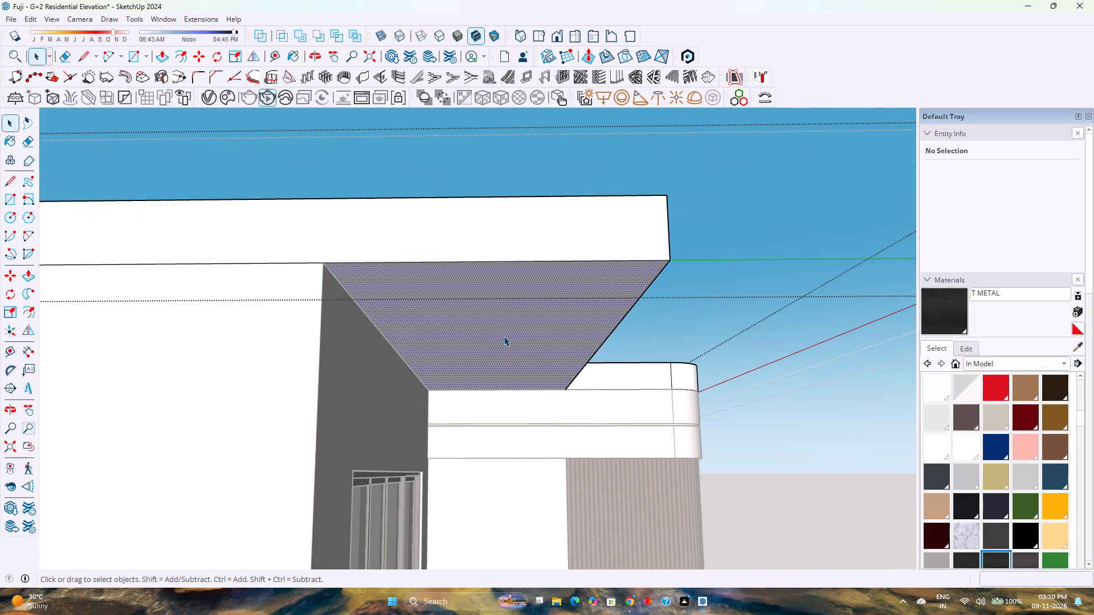
click(80, 50)
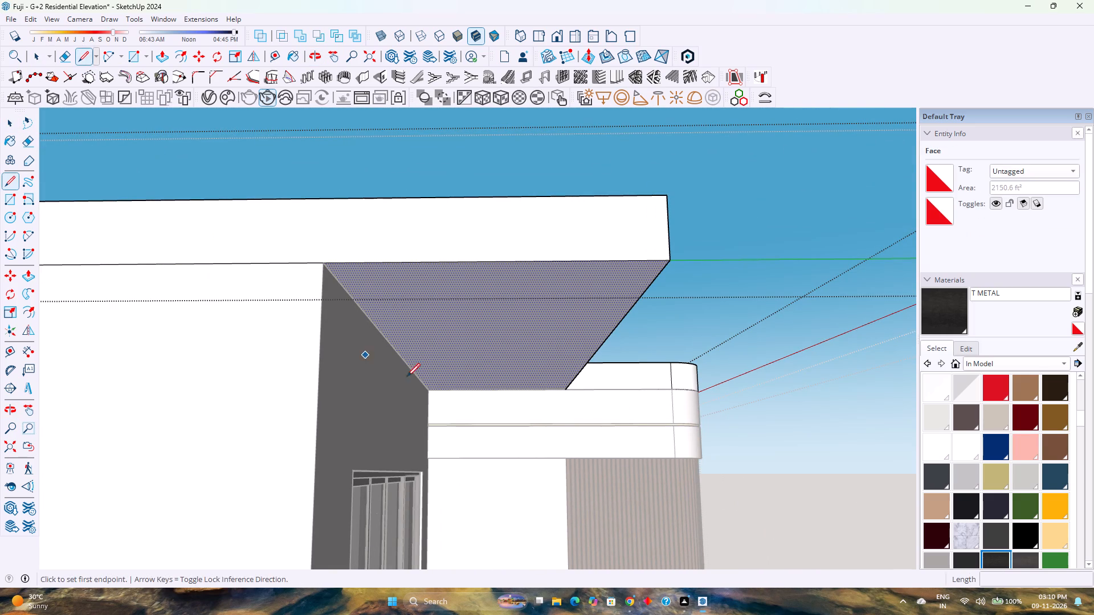
click(431, 391)
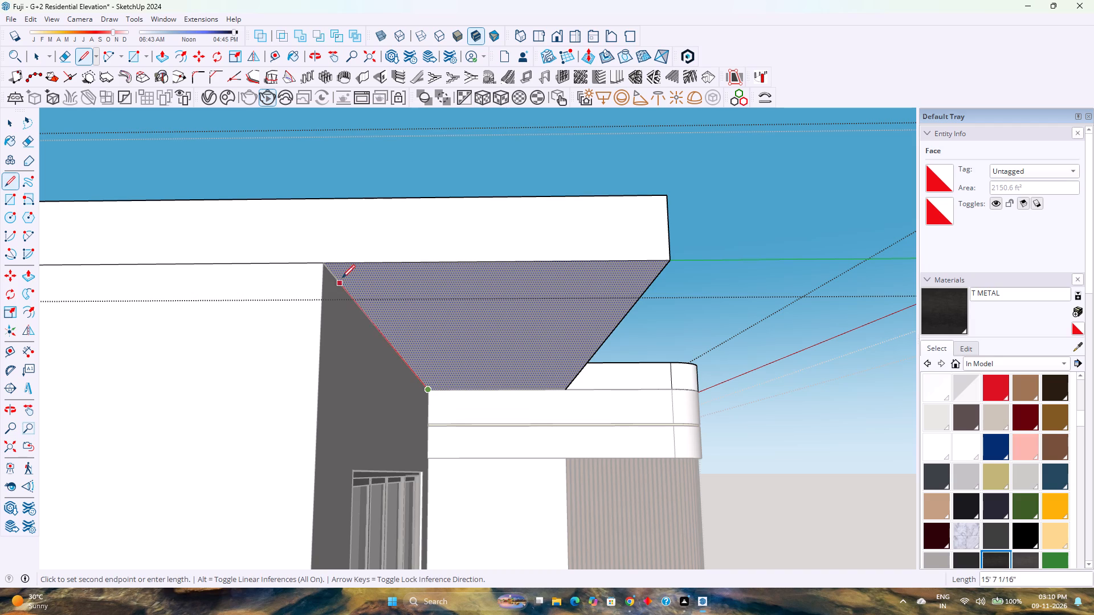
click(325, 260)
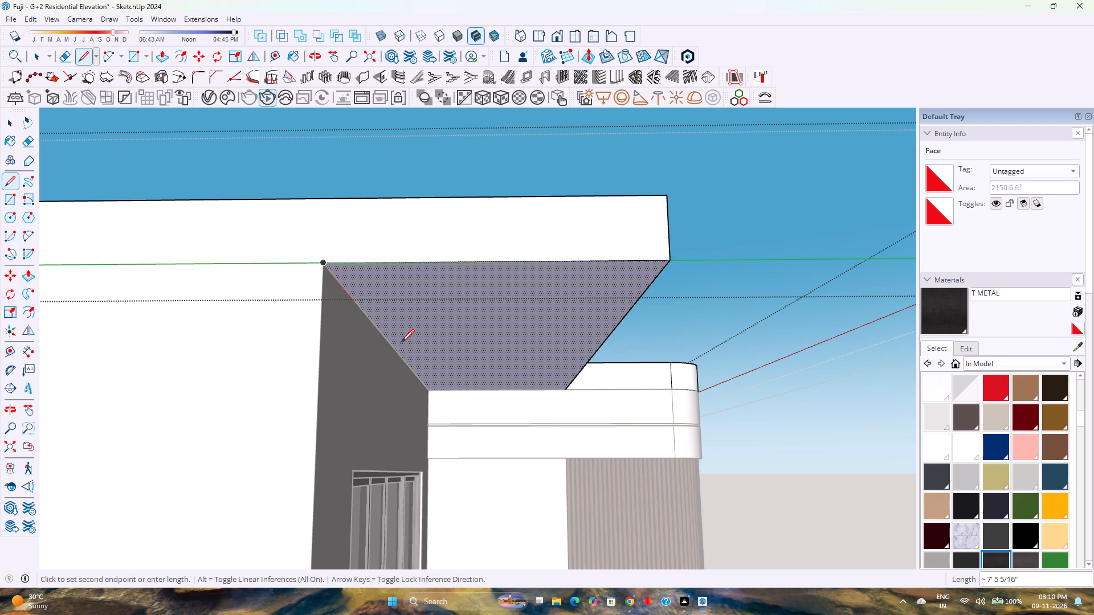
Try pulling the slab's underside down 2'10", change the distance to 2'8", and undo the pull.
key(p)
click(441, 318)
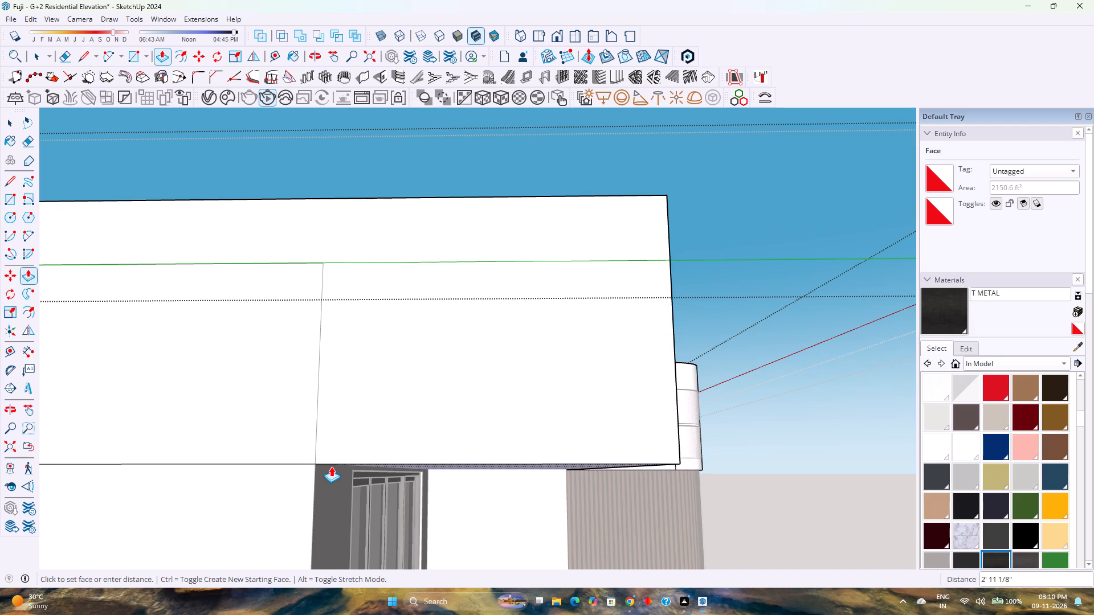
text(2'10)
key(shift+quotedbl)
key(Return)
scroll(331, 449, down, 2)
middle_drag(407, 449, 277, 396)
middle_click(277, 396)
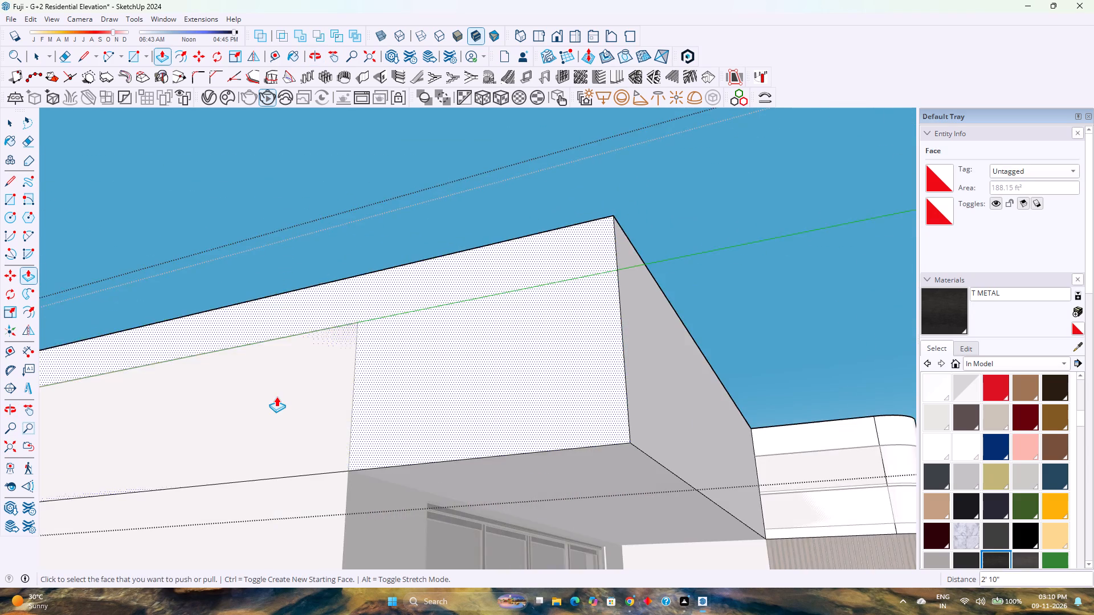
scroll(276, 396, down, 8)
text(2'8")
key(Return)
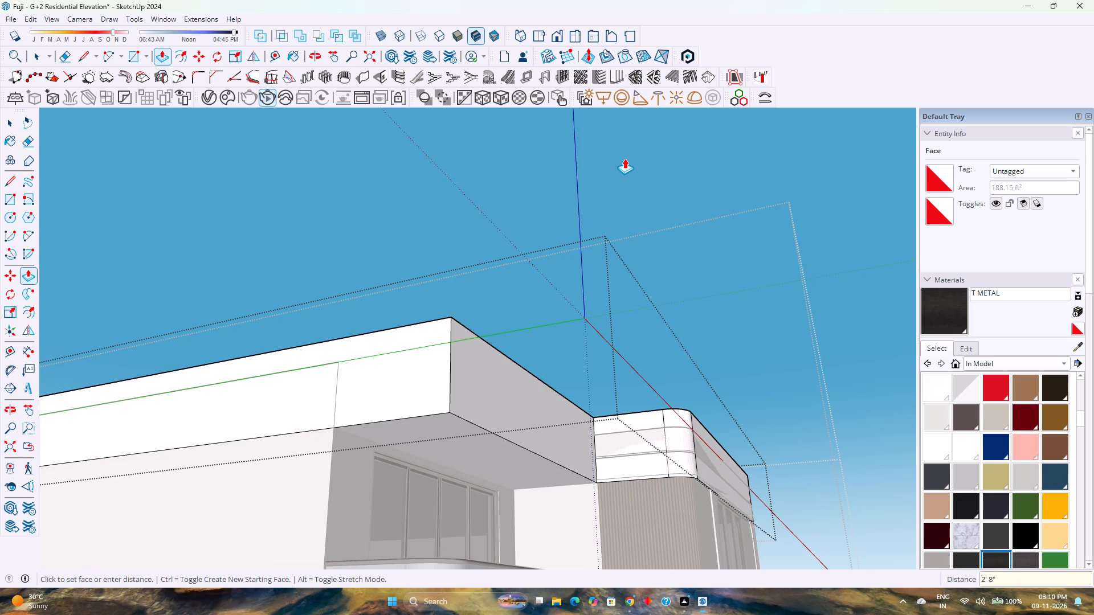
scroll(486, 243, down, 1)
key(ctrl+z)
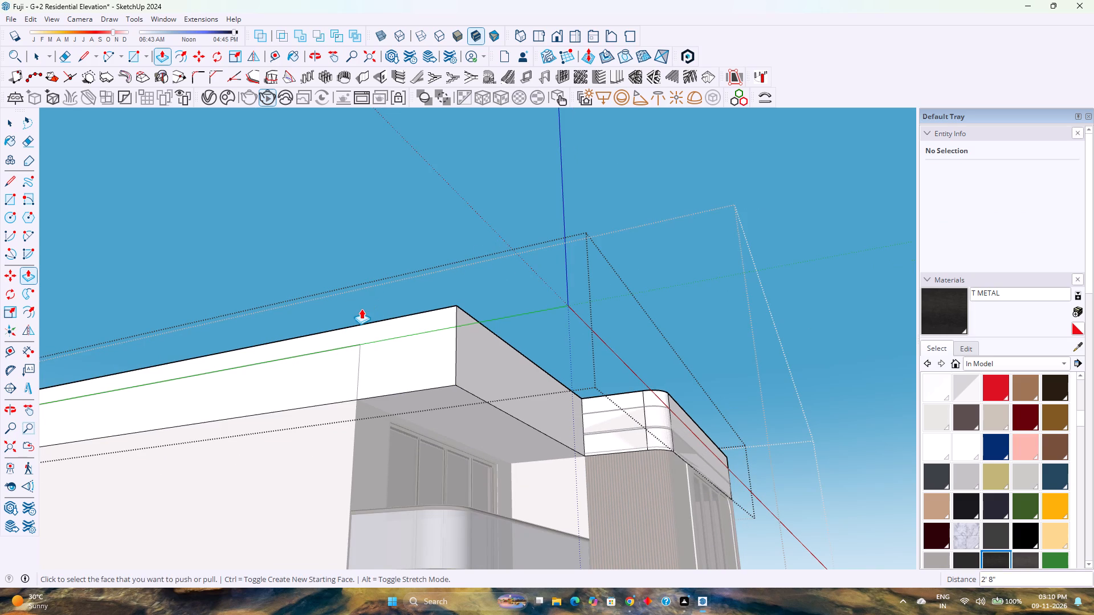
Draw a 5'1" line on the slab's underside from the balcony wall's inner corner to the slab's front edge beside the projecting frame.
key(space)
middle_drag(470, 384, 437, 382)
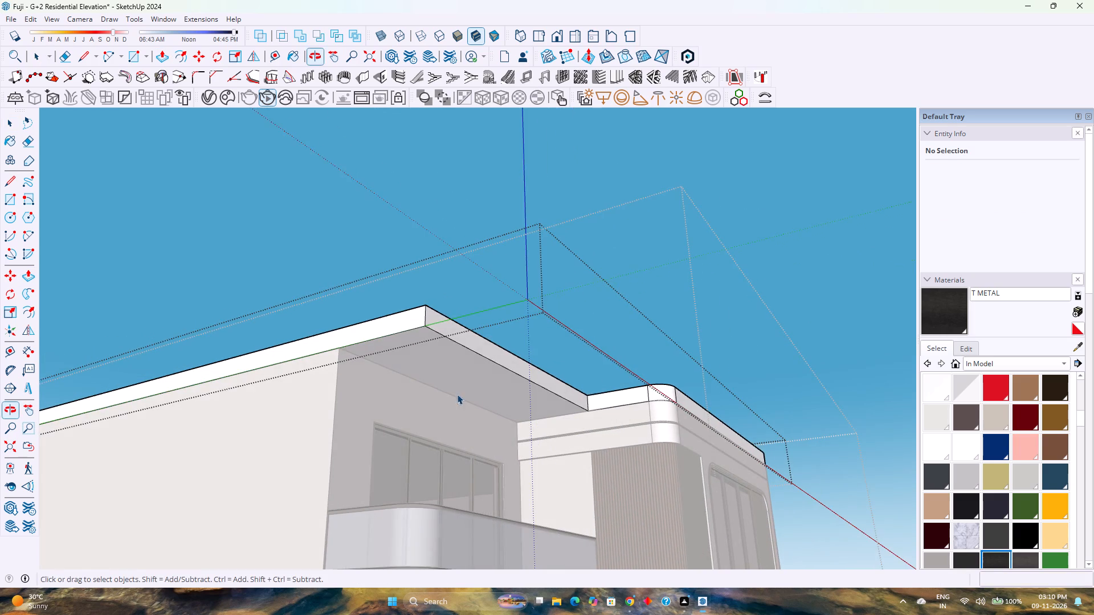
scroll(505, 420, up, 5)
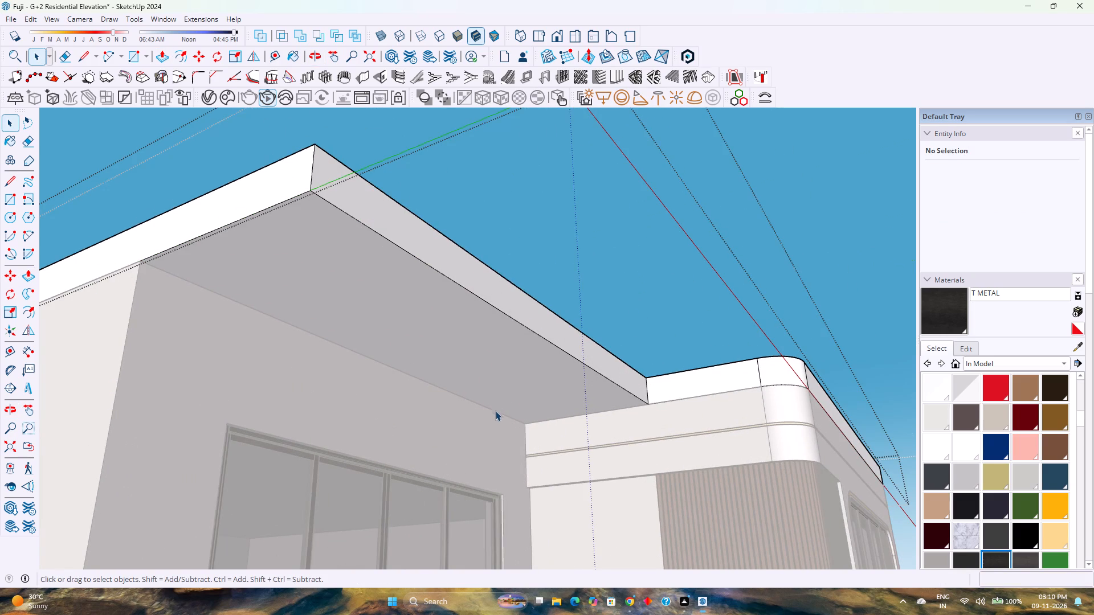
key(l)
key(space)
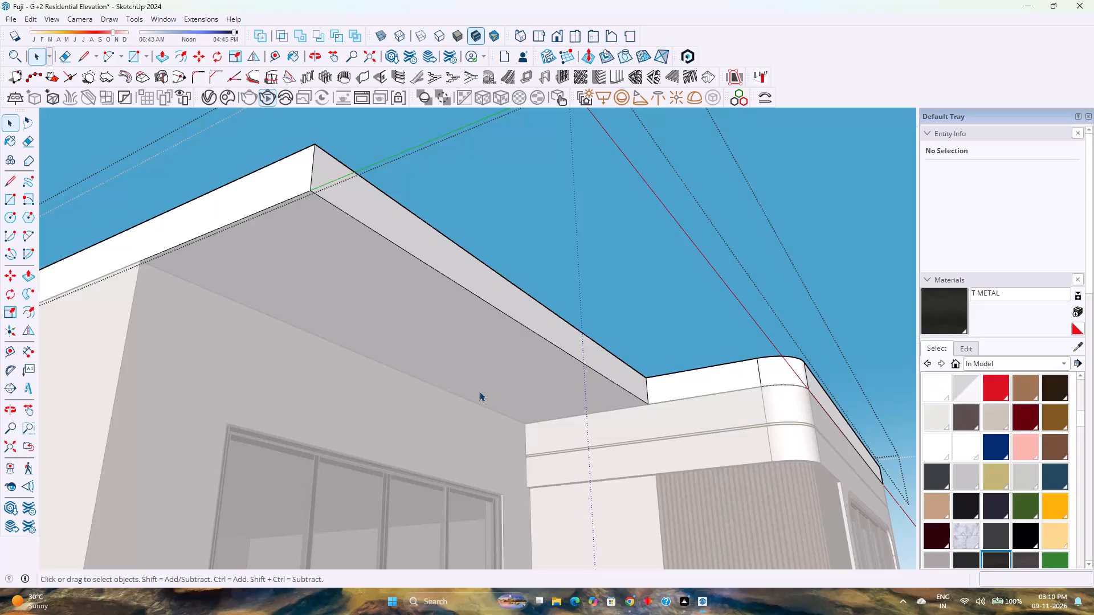
click(479, 391)
key(l)
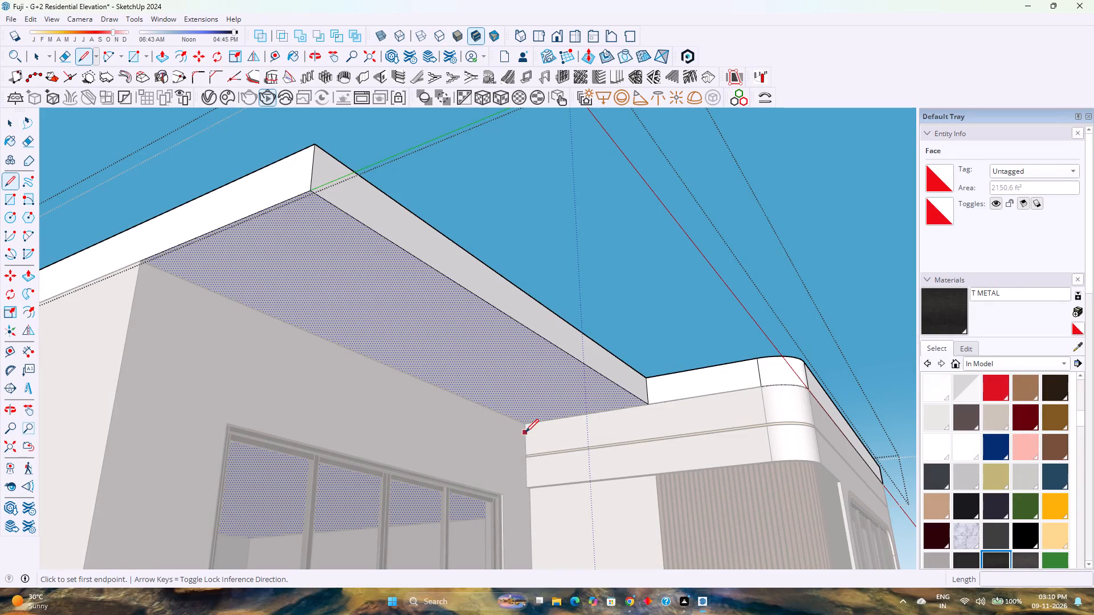
click(522, 425)
click(652, 405)
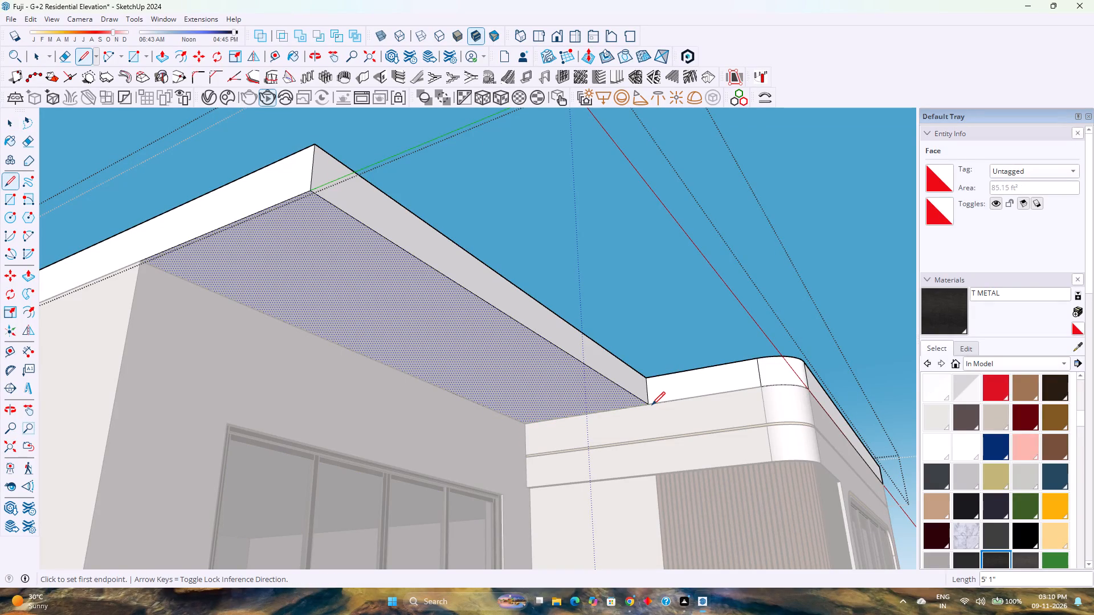
key(space)
Pull the underside face over the balcony down, trying 2'6" and 2'3" before setting the drop to 2'.
key(p)
click(421, 364)
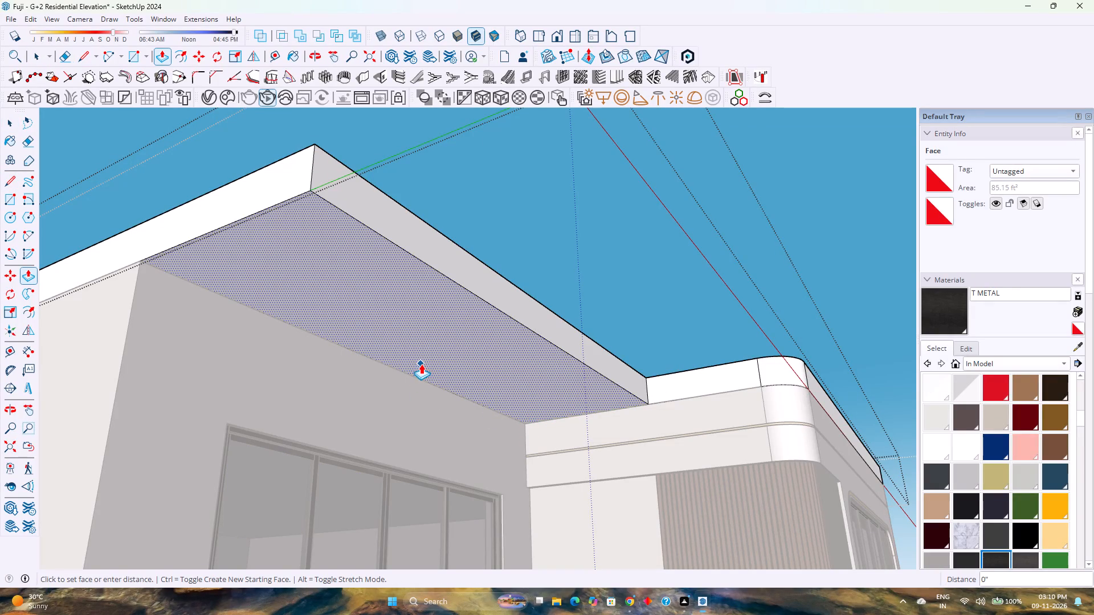
text(2'6")
key(Return)
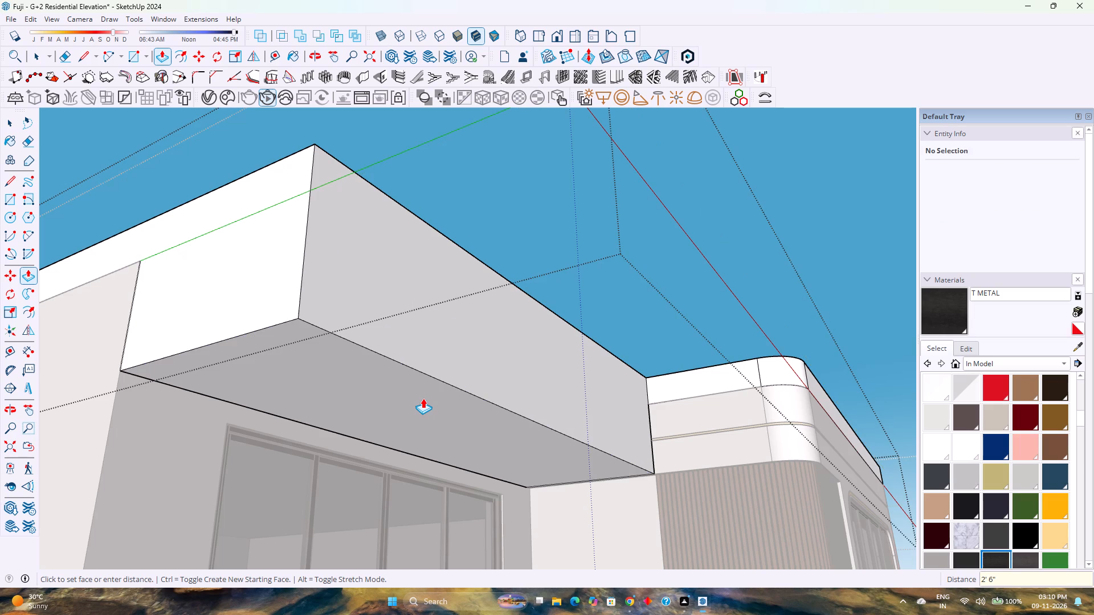
text(2'3")
key(Return)
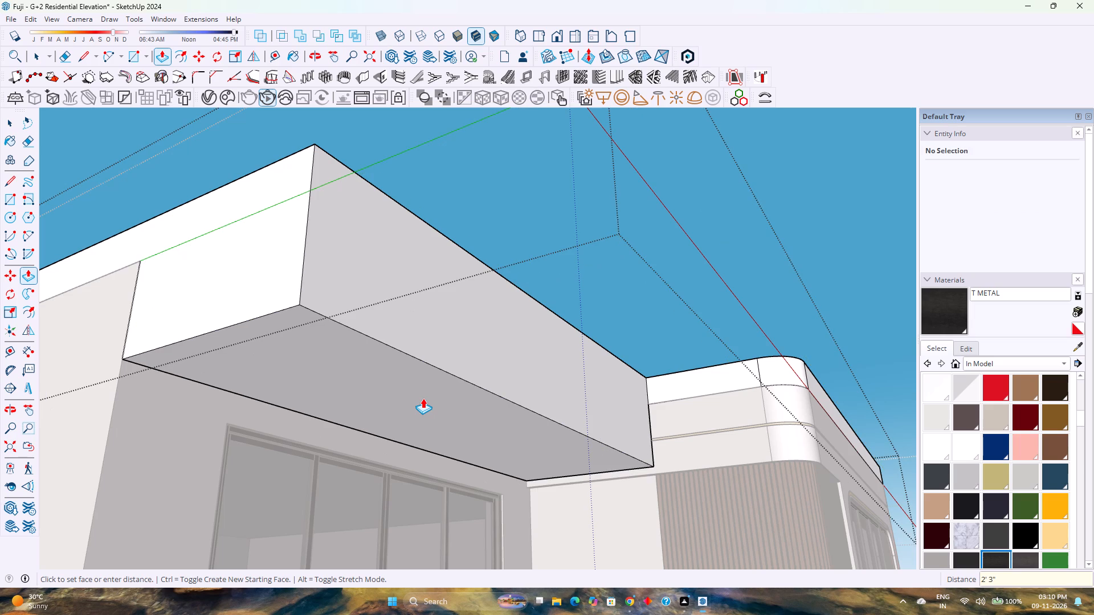
text(2')
key(Return)
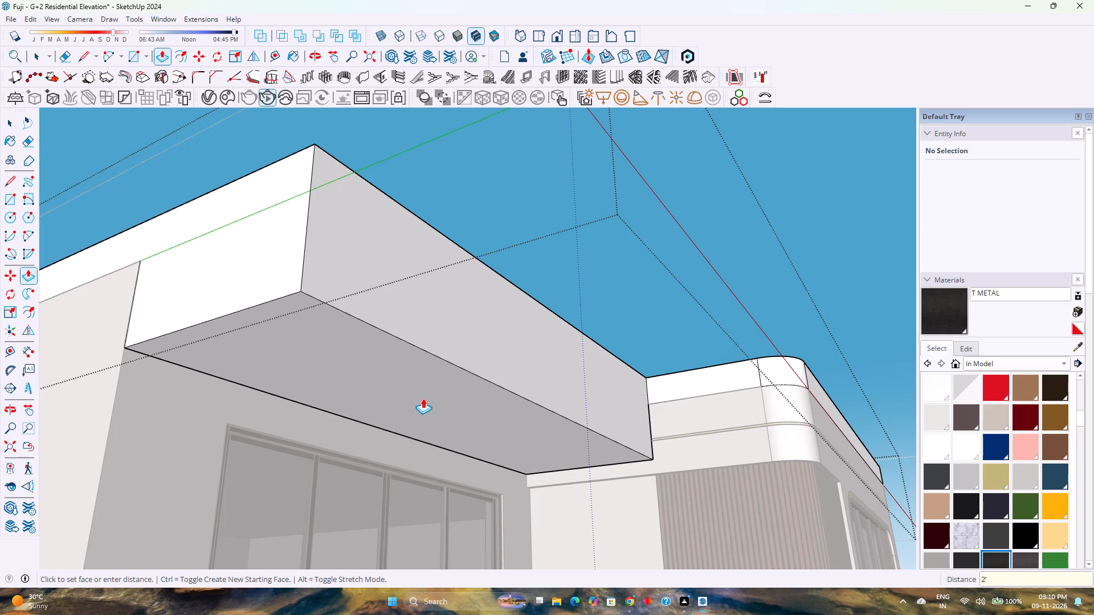
Examine the deepened roof edge over the balcony from the front, below, side and above.
scroll(423, 399, down, 11)
middle_drag(557, 417, 459, 437)
middle_drag(436, 441, 323, 469)
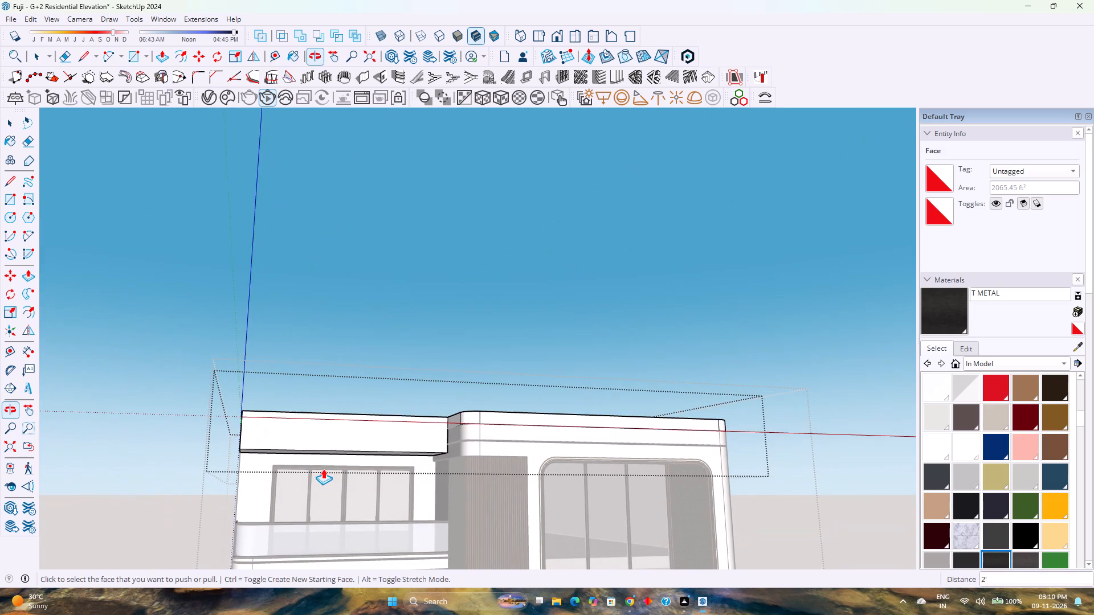
key(space)
scroll(321, 465, up, 4)
middle_drag(241, 469, 533, 376)
middle_click(533, 376)
scroll(531, 378, down, 5)
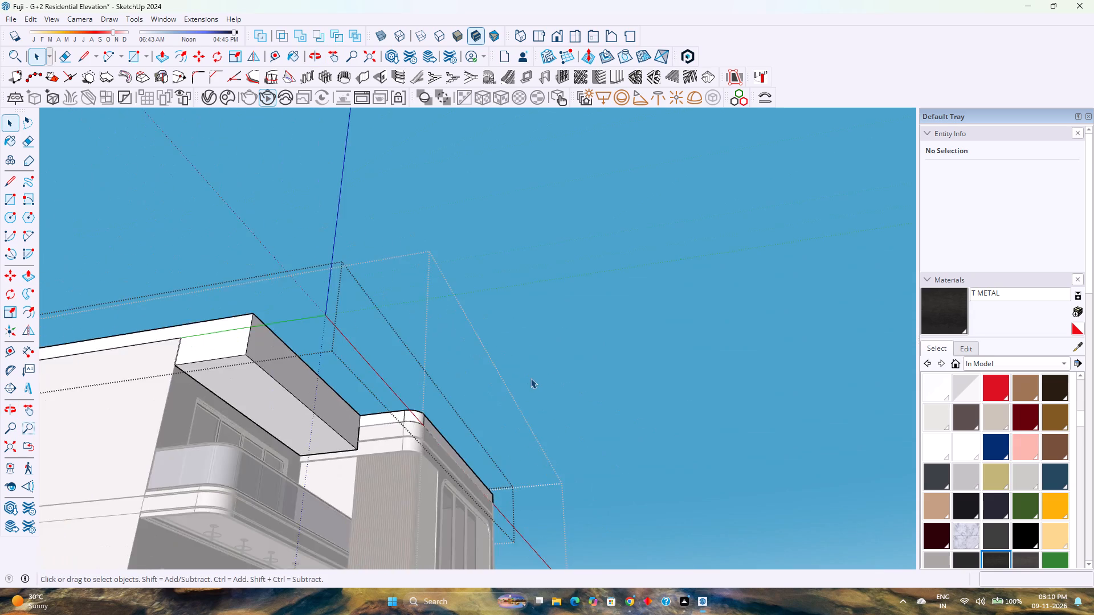
scroll(530, 378, down, 3)
middle_drag(381, 405, 197, 513)
middle_click(197, 513)
middle_drag(266, 475, 367, 450)
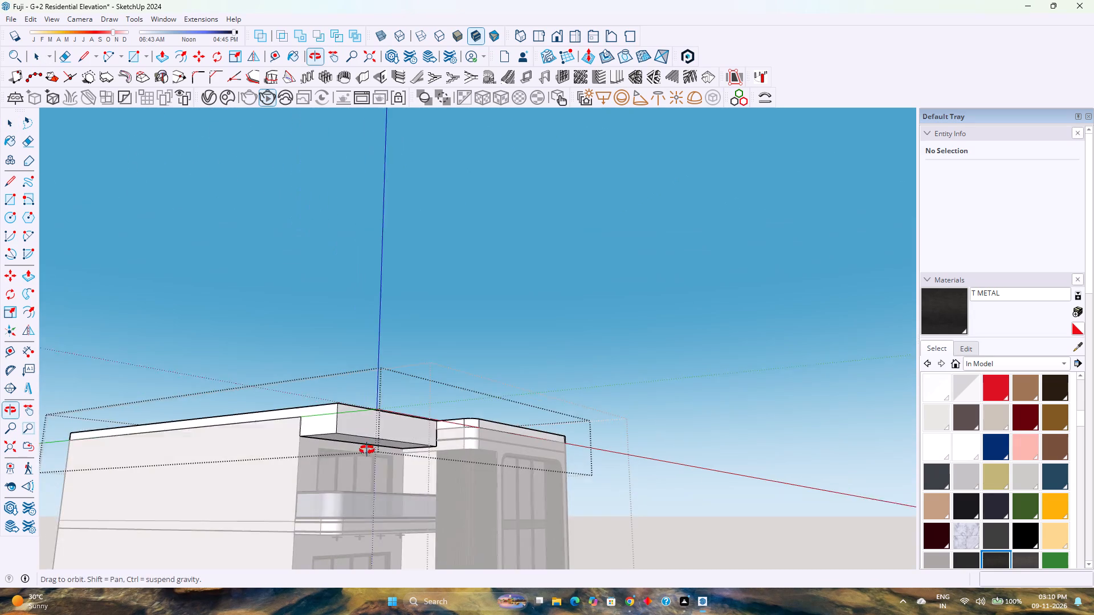
middle_drag(367, 450, 368, 450)
scroll(382, 449, down, 5)
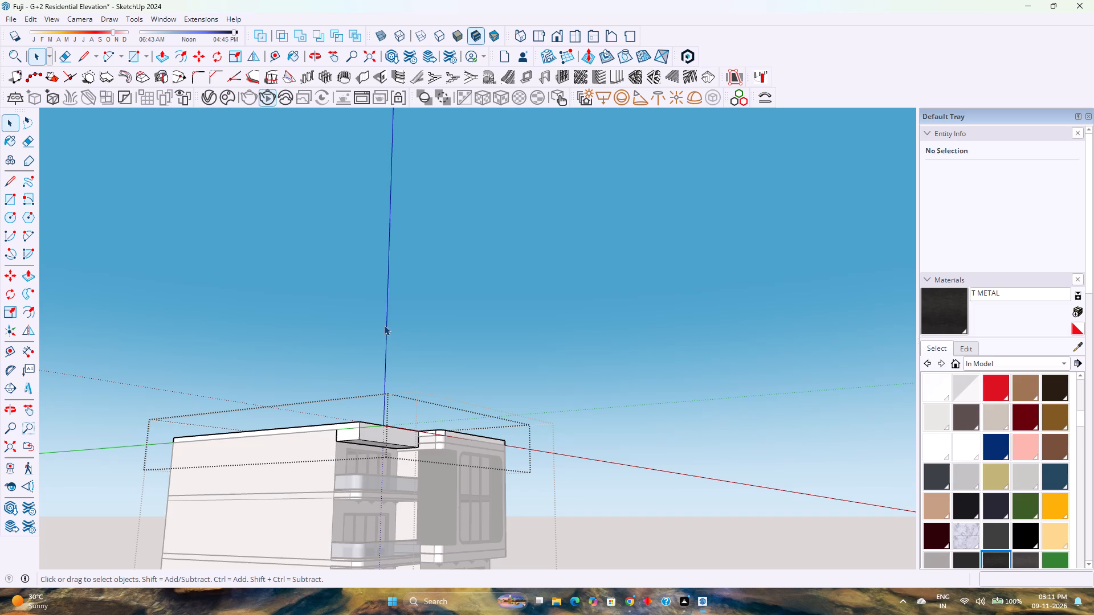
scroll(450, 301, up, 3)
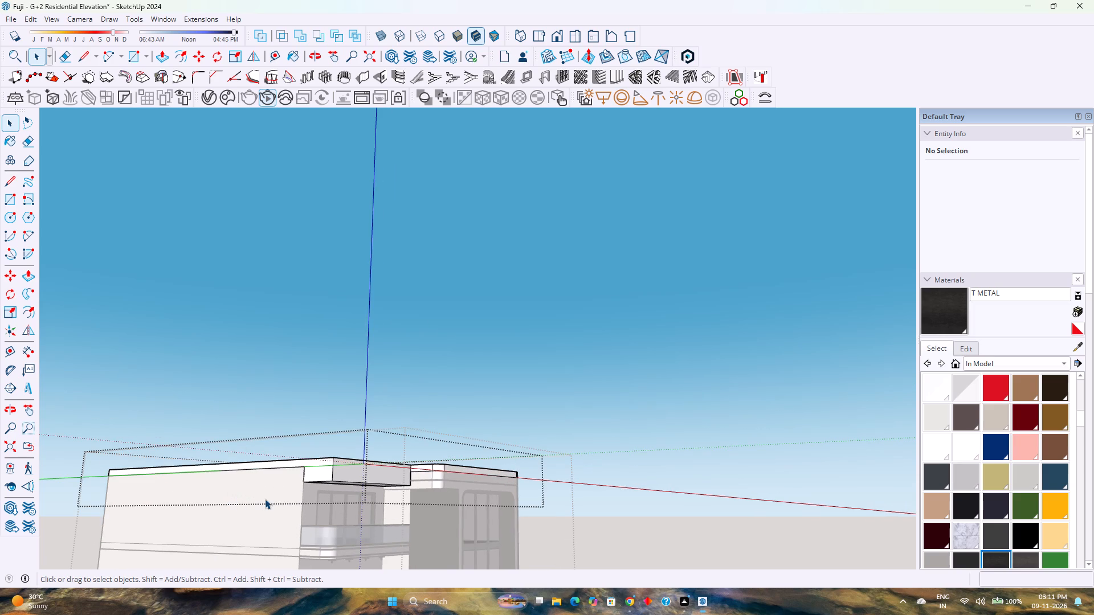
scroll(269, 499, down, 3)
middle_drag(283, 495, 256, 540)
middle_click(256, 540)
scroll(381, 430, down, 1)
scroll(338, 498, up, 2)
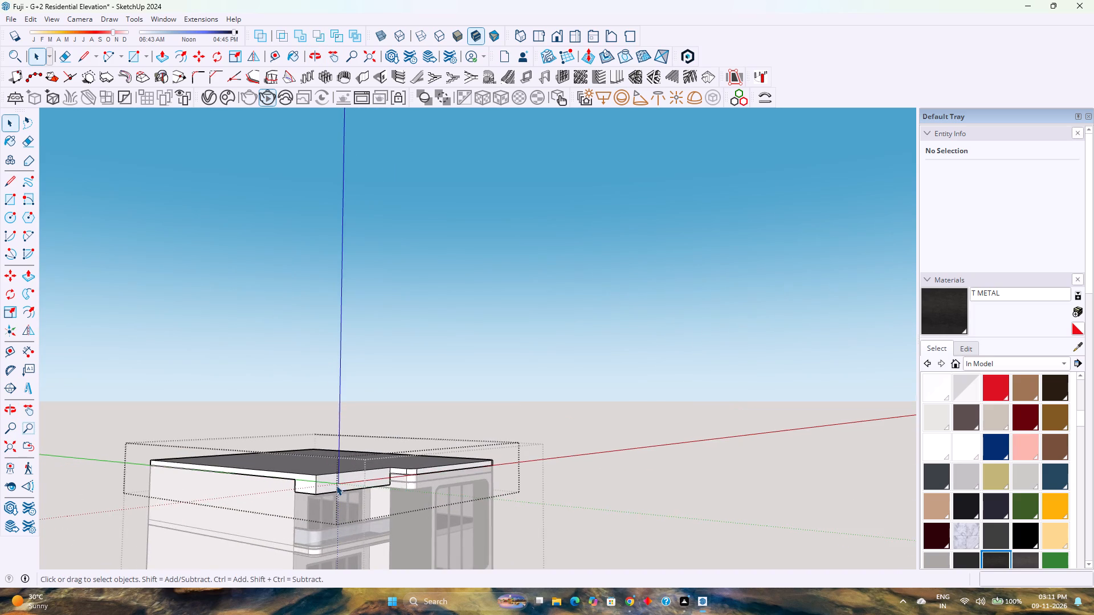
scroll(336, 485, down, 6)
middle_drag(336, 485, 164, 576)
scroll(368, 412, up, 8)
scroll(303, 479, down, 1)
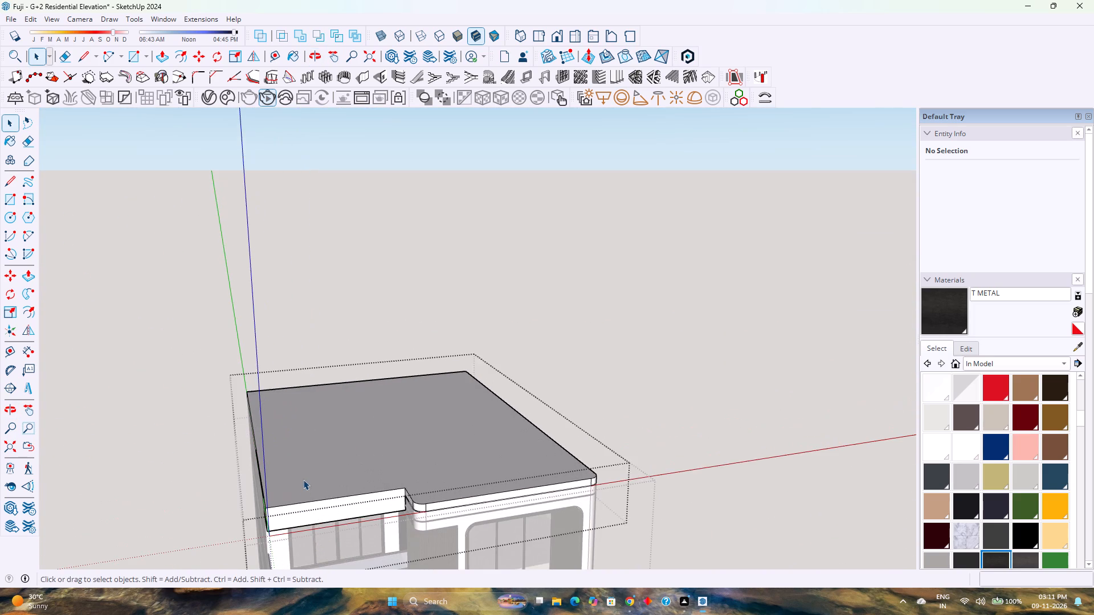
shift+middle_drag(303, 479, 509, 370)
middle_drag(520, 368, 354, 475)
middle_click(354, 475)
Place guides 1'6" in from the roof slab's side edge and from its front edge over the balcony.
scroll(364, 450, up, 4)
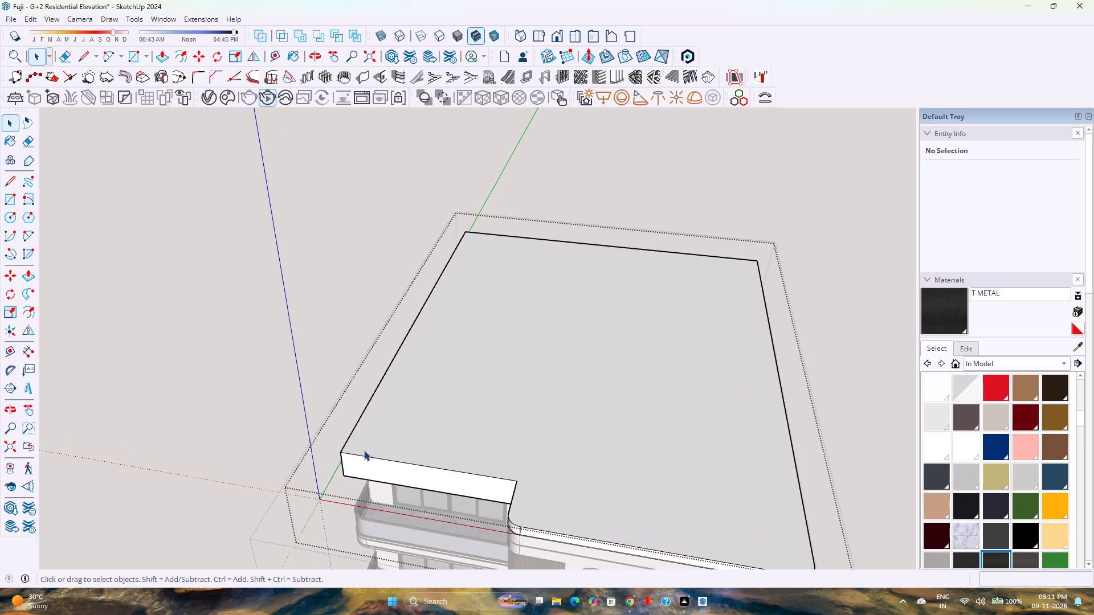
click(278, 53)
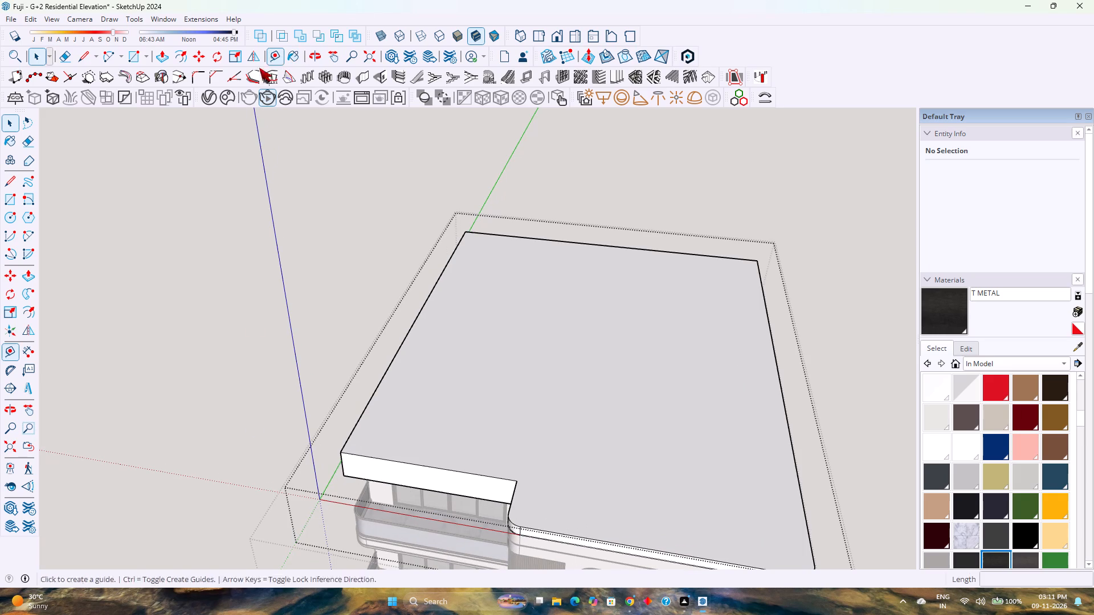
click(382, 383)
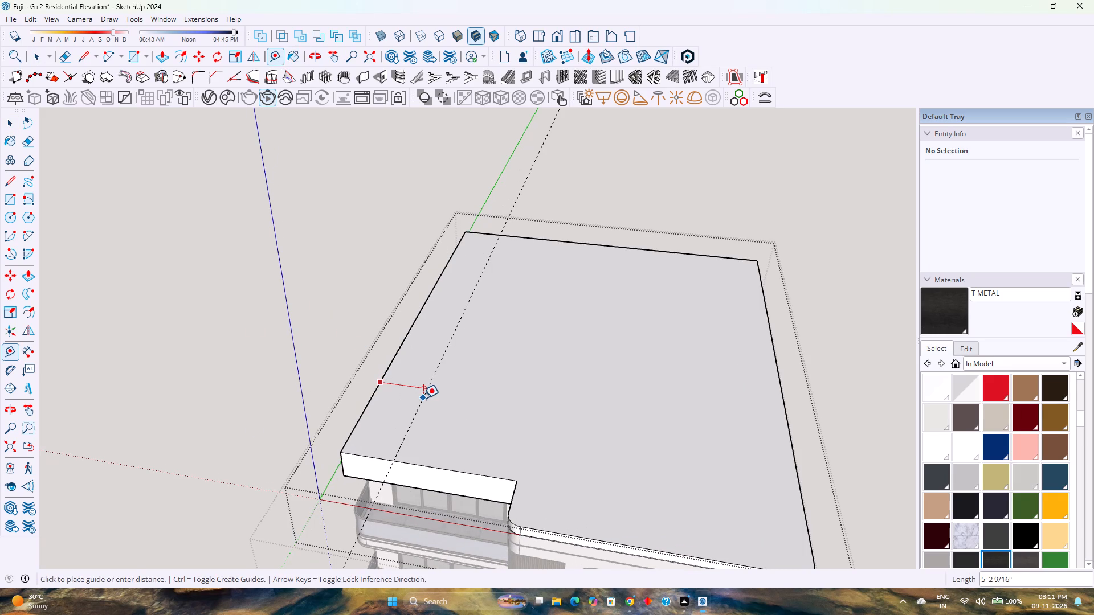
text(1'6")
key(Return)
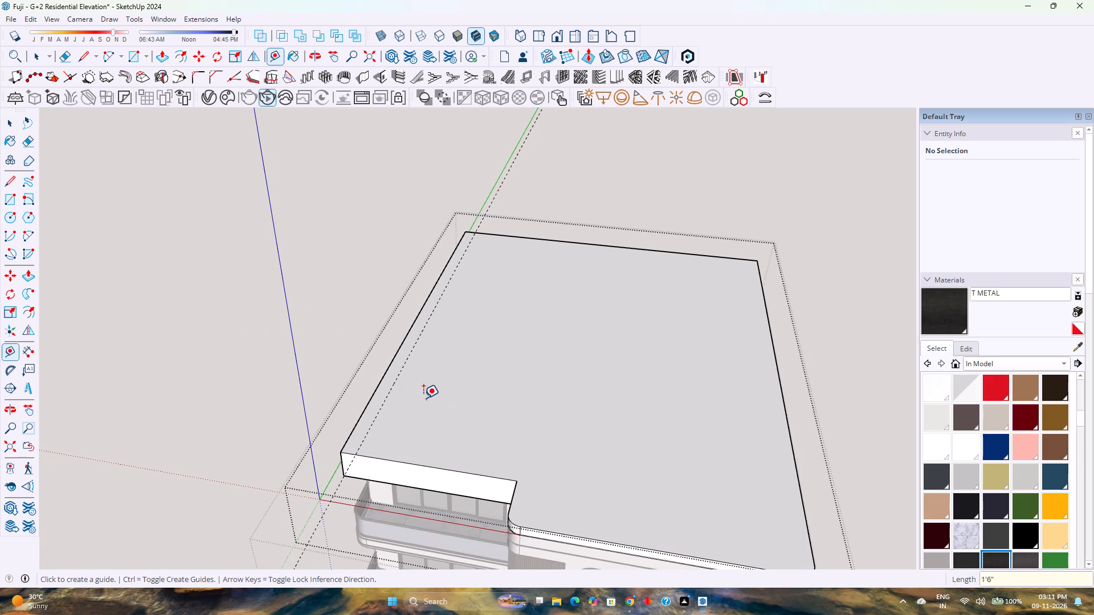
click(399, 462)
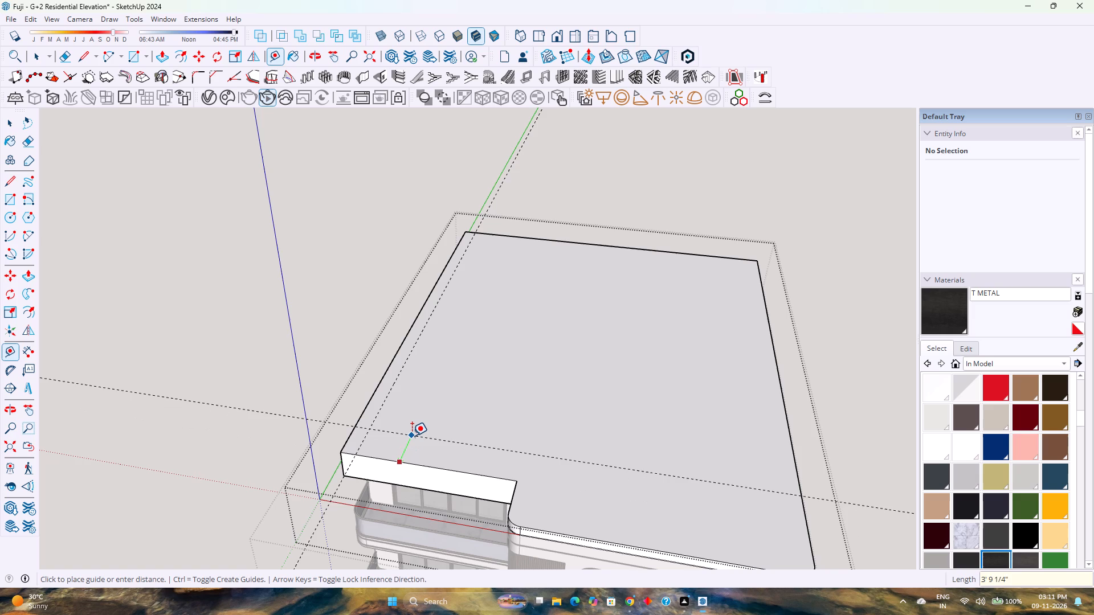
text(1'6")
key(Return)
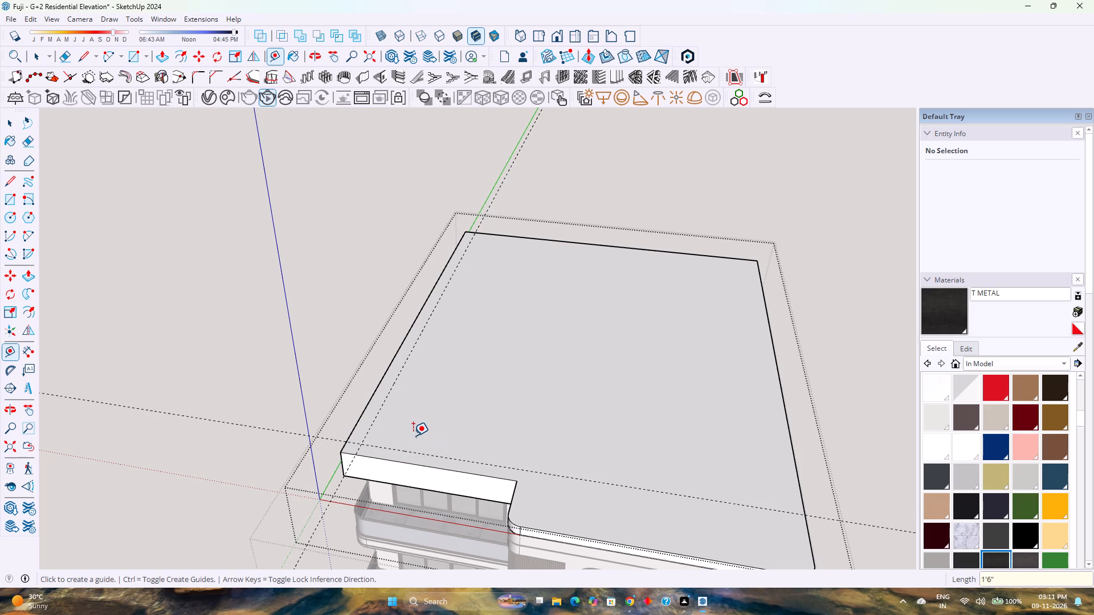
Draw a tangent arc spanning about 2'1" across the slab's outer balcony corner, between the points where the guides meet its edges.
key(a)
scroll(332, 457, up, 5)
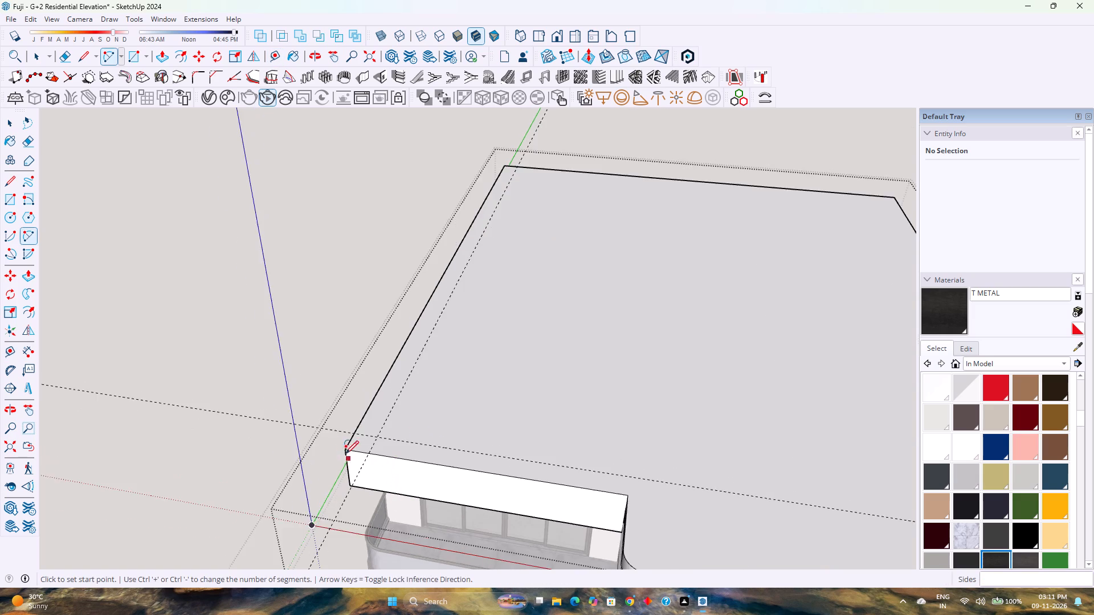
scroll(345, 454, up, 2)
middle_drag(346, 453, 376, 495)
middle_click(378, 495)
middle_click(378, 495)
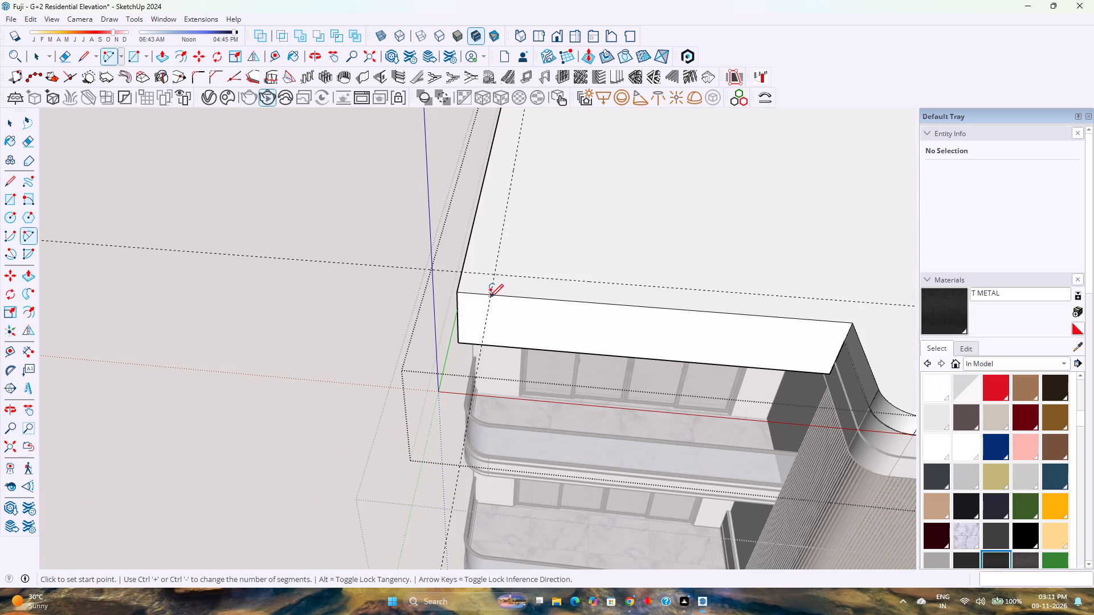
click(490, 297)
double_click(462, 270)
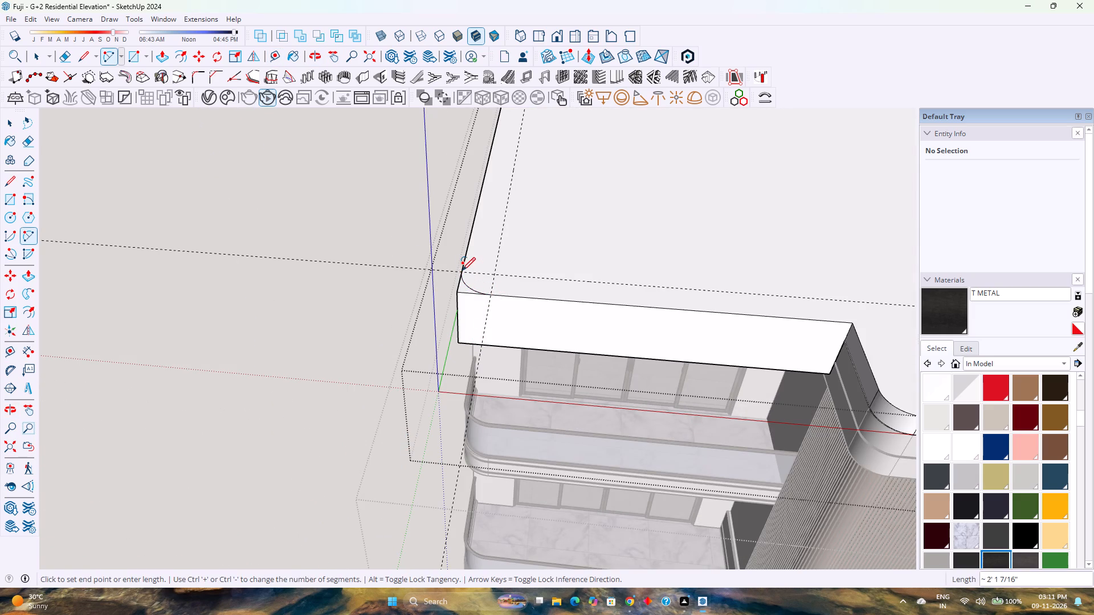
Set the corner arc on the roof slab to 120 segments.
key(space)
click(473, 289)
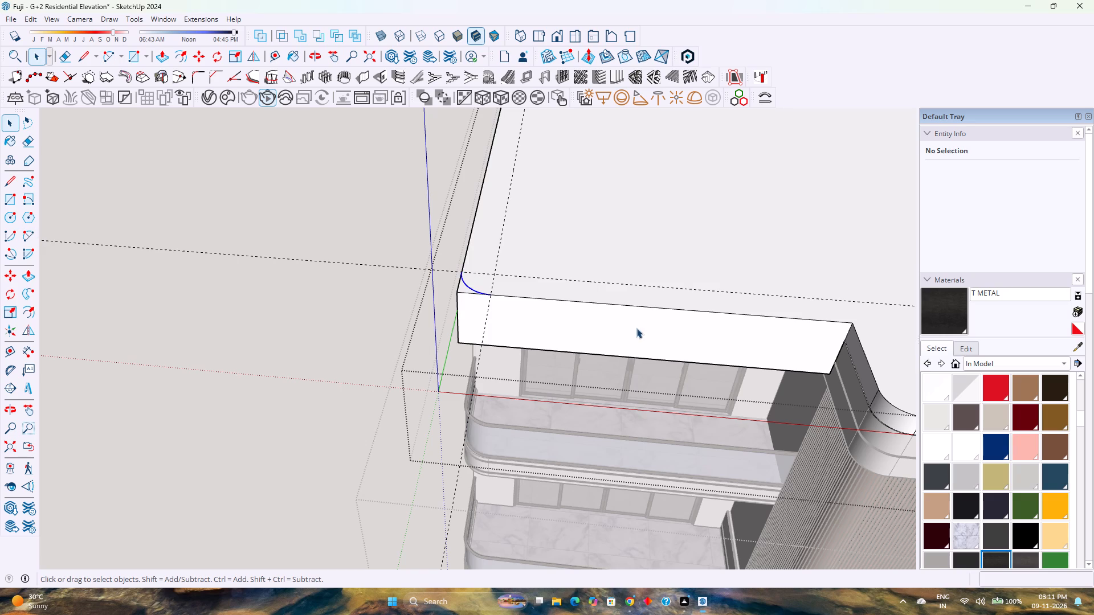
click(1020, 208)
key(0)
key(Return)
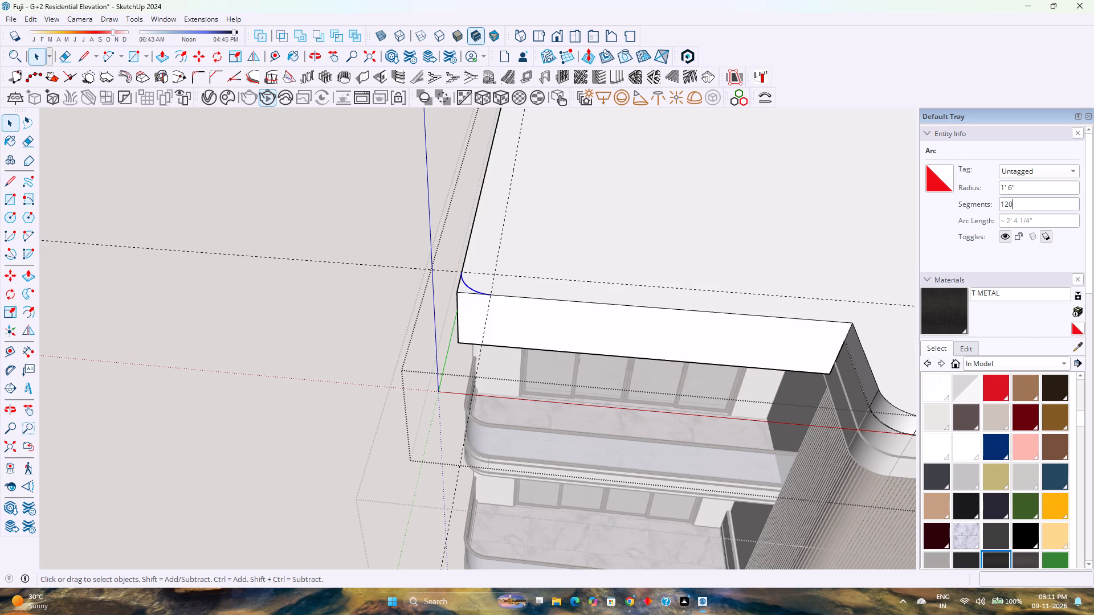
Push the sliver outside the corner arc down 3' to cut it away and round the deepened roof corner.
click(463, 290)
key(p)
click(460, 289)
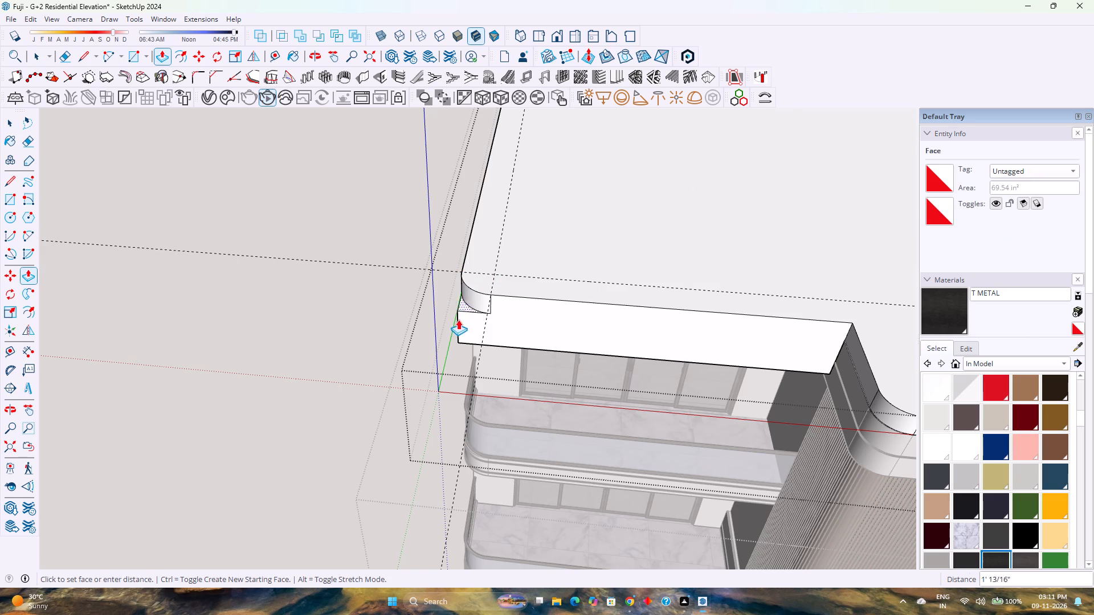
click(455, 354)
scroll(448, 360, down, 1)
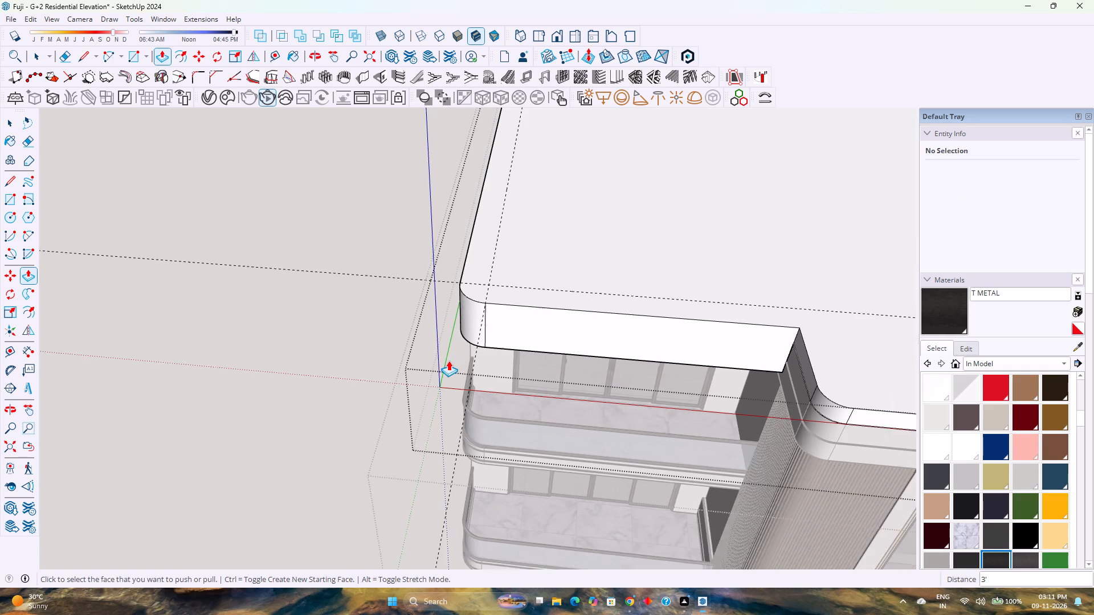
scroll(448, 360, down, 1)
key(space)
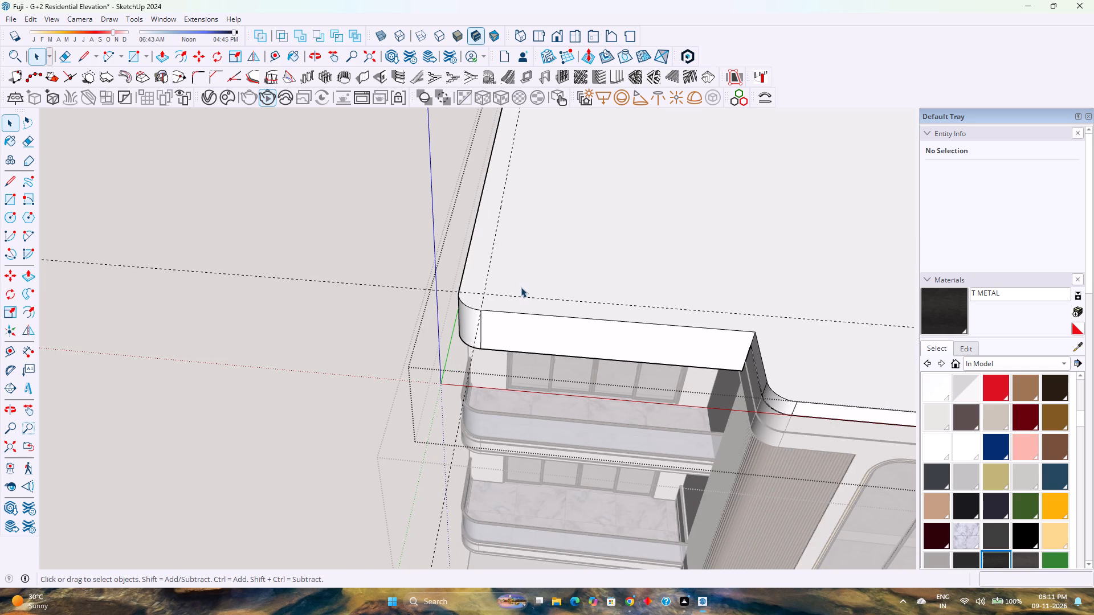
Draw a vertical line on the roof's side face from the inner end of the deepened edge up to the slab's top edge.
middle_drag(525, 277, 726, 225)
scroll(406, 347, up, 2)
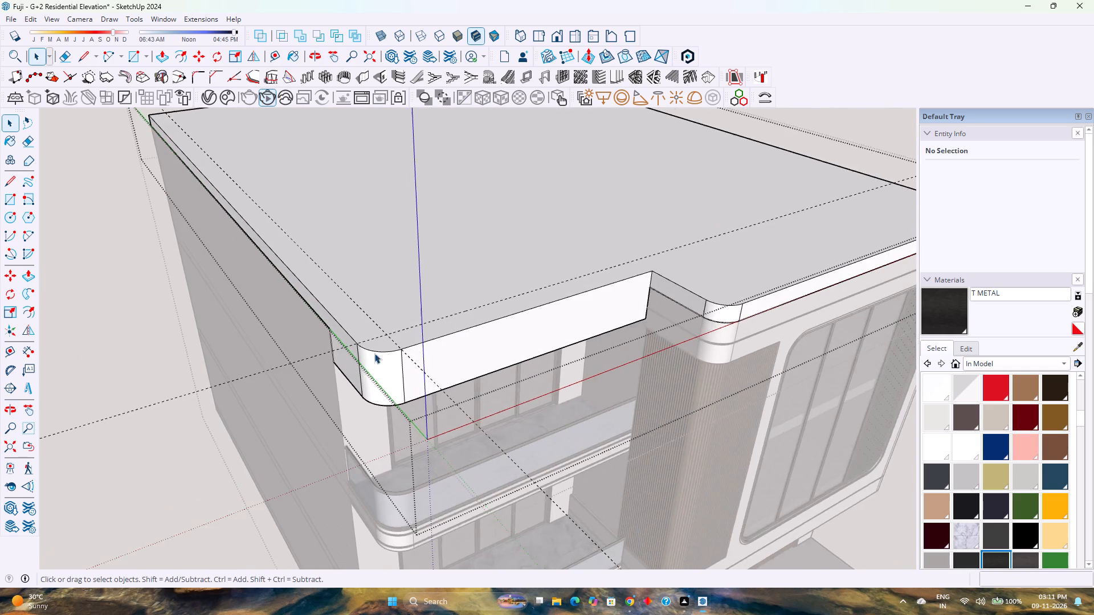
scroll(374, 353, up, 1)
scroll(326, 354, up, 2)
middle_drag(326, 354, 572, 255)
scroll(572, 255, up, 1)
scroll(482, 338, up, 3)
scroll(477, 335, down, 2)
scroll(474, 333, up, 1)
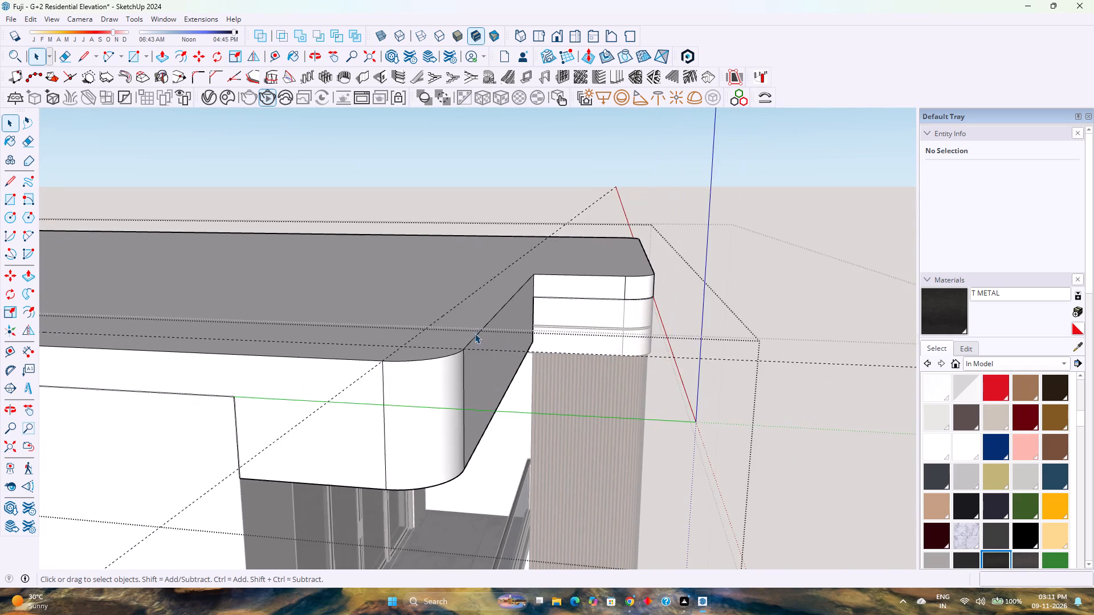
scroll(474, 332, down, 2)
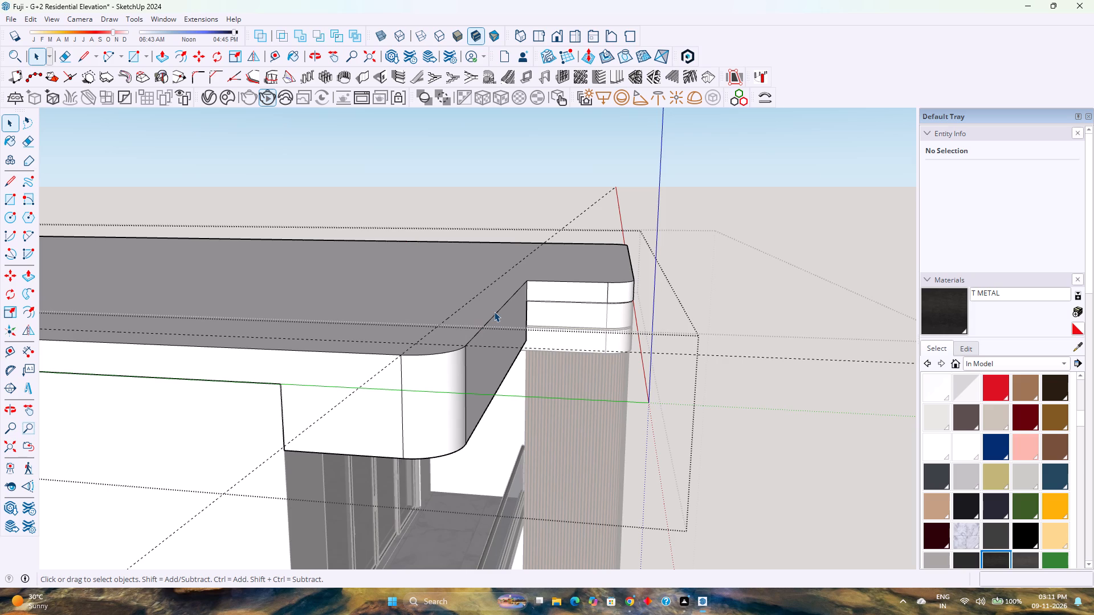
click(432, 354)
scroll(432, 358, up, 5)
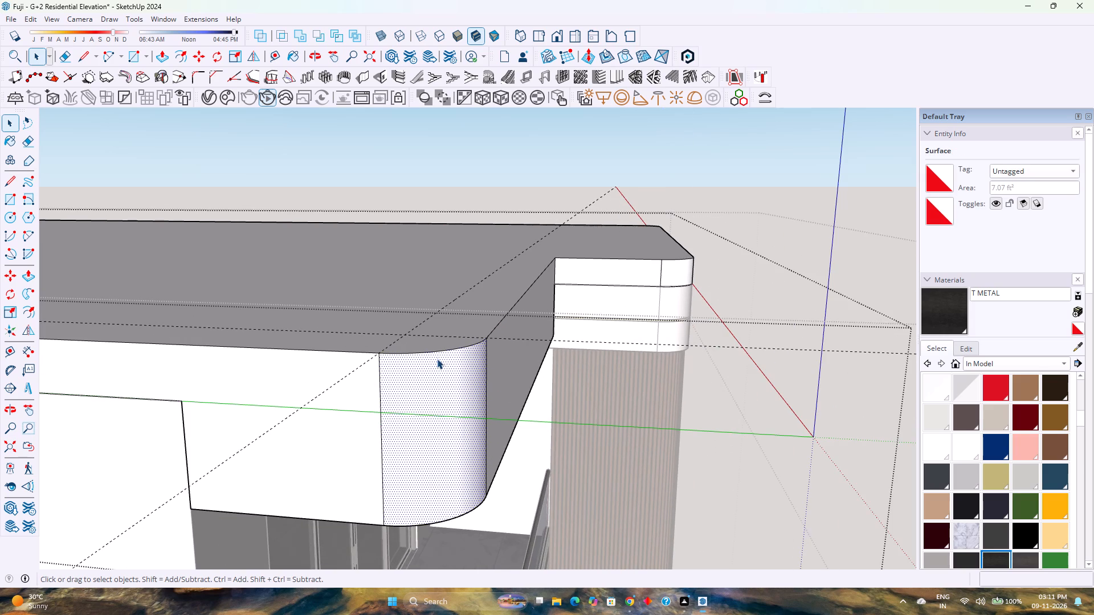
click(442, 353)
key(l)
click(623, 167)
key(Escape)
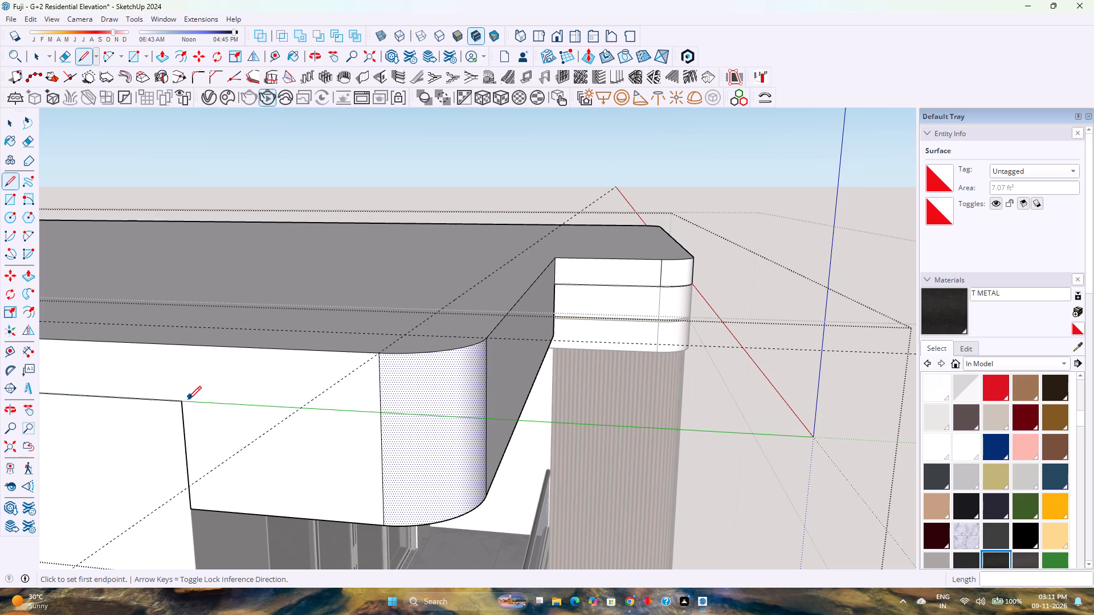
click(179, 401)
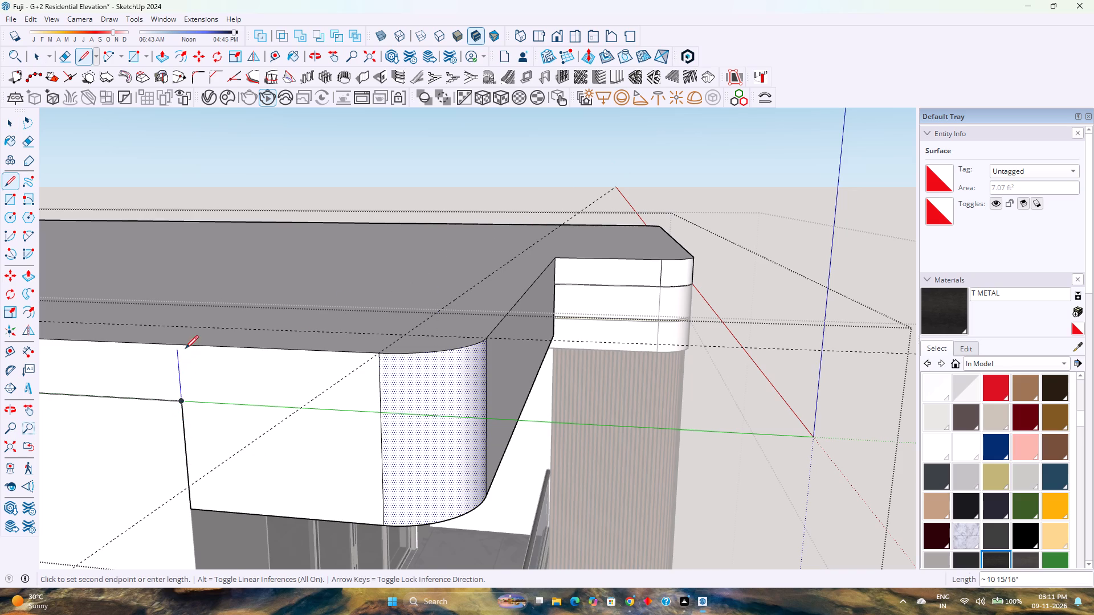
click(181, 346)
Copy the deepened edge's side face, rounded corner and front face together 13' out in front of the building.
key(space)
click(227, 424)
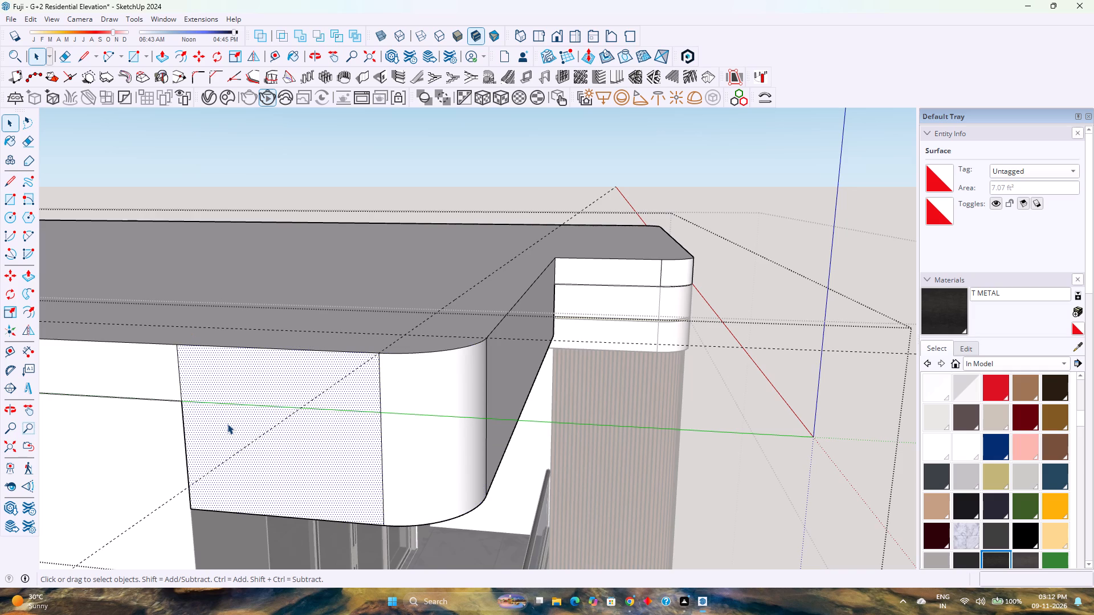
ctrl+click(456, 424)
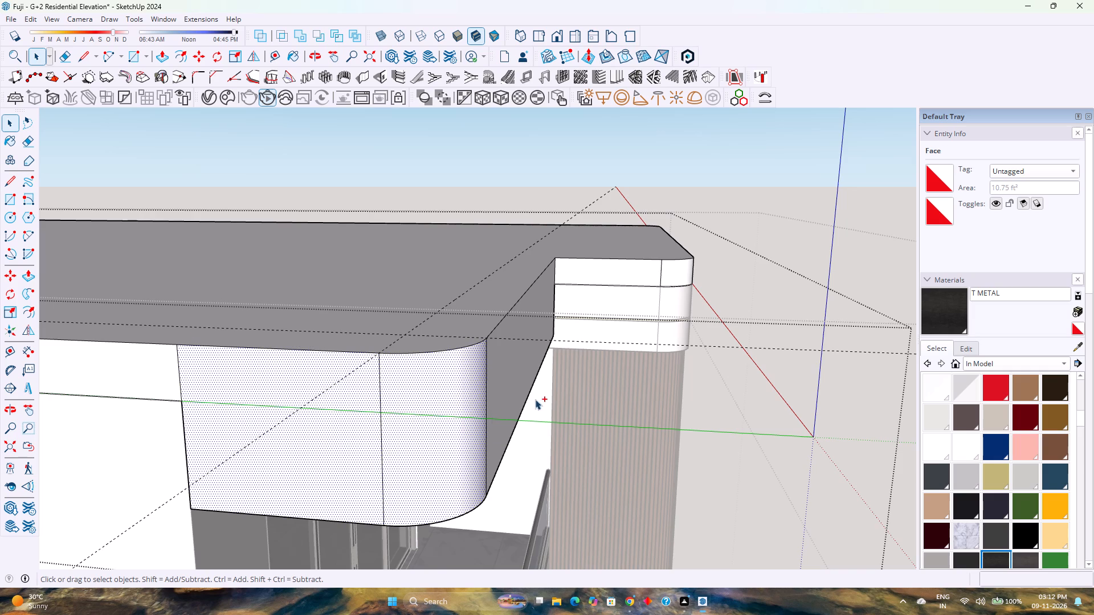
ctrl+click(507, 397)
scroll(505, 397, down, 7)
key(m)
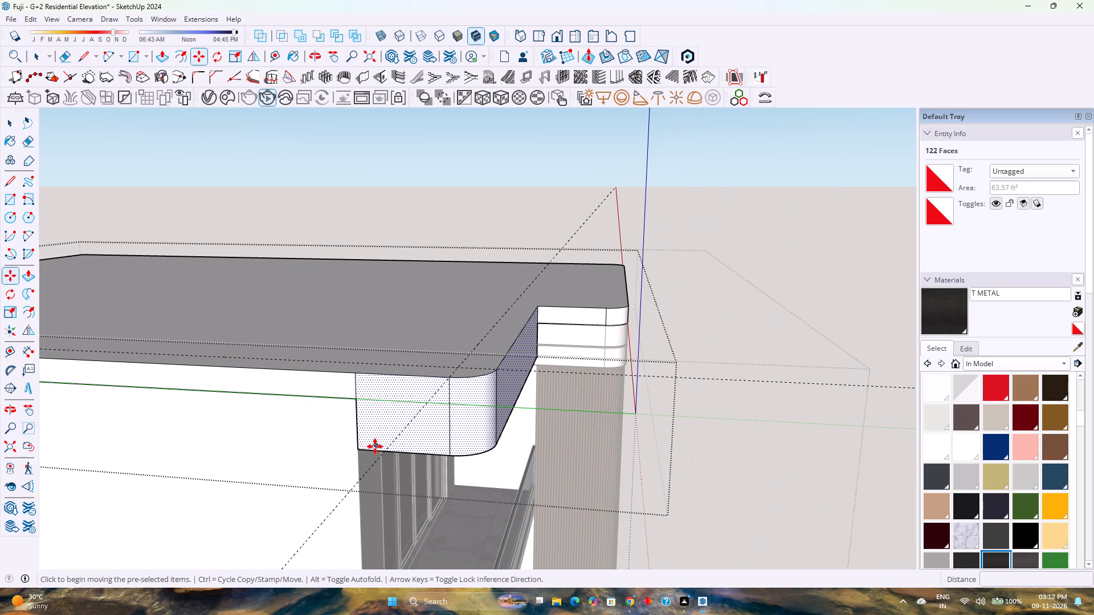
click(356, 452)
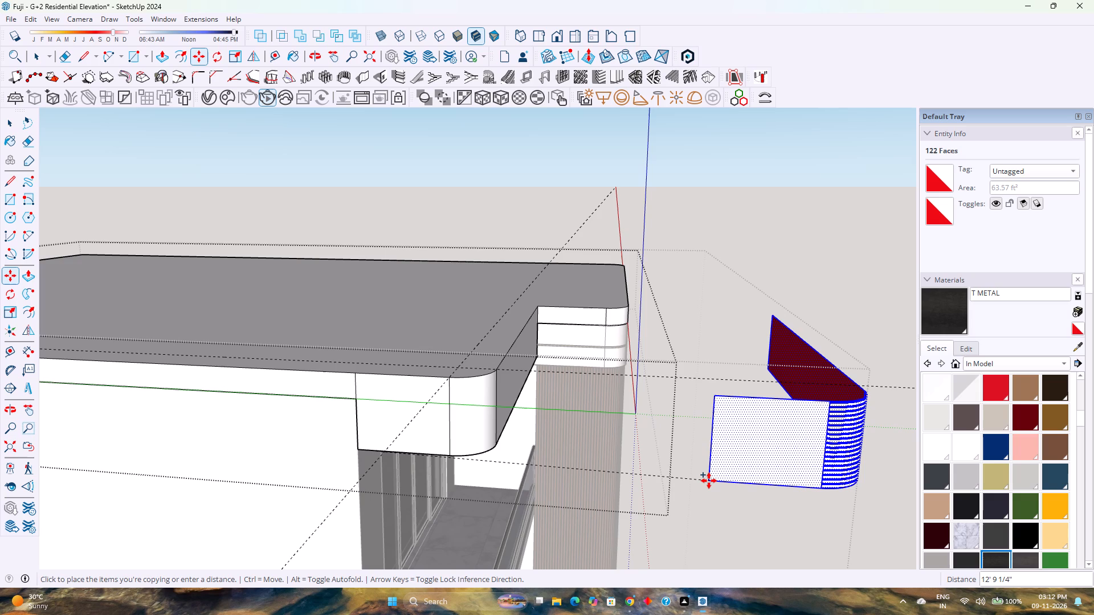
text(13')
key(Return)
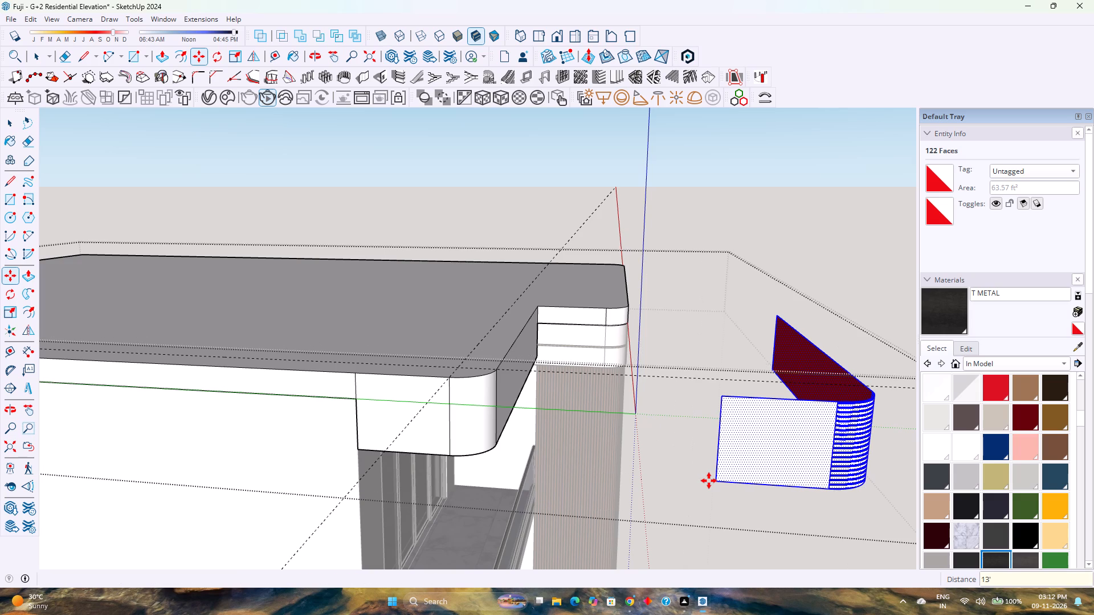
key(space)
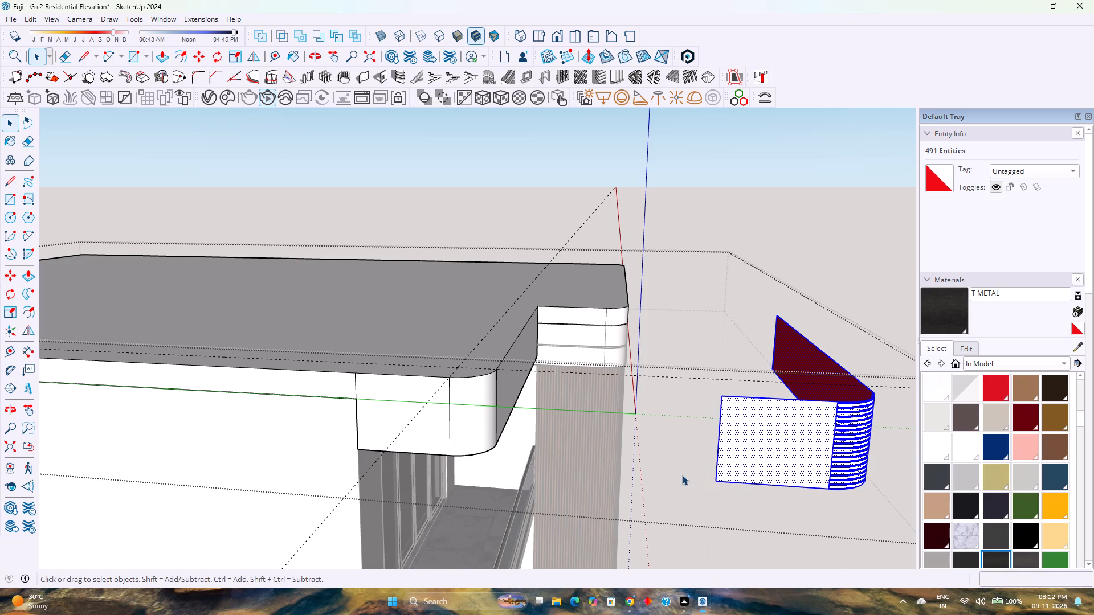
Examine the copied edge faces and the roof corner from the side and the front.
scroll(676, 475, down, 4)
middle_drag(694, 473, 679, 470)
middle_drag(660, 465, 426, 444)
middle_click(424, 444)
scroll(284, 429, up, 1)
middle_drag(284, 429, 504, 441)
middle_click(504, 441)
middle_click(504, 441)
middle_click(504, 441)
scroll(501, 441, down, 2)
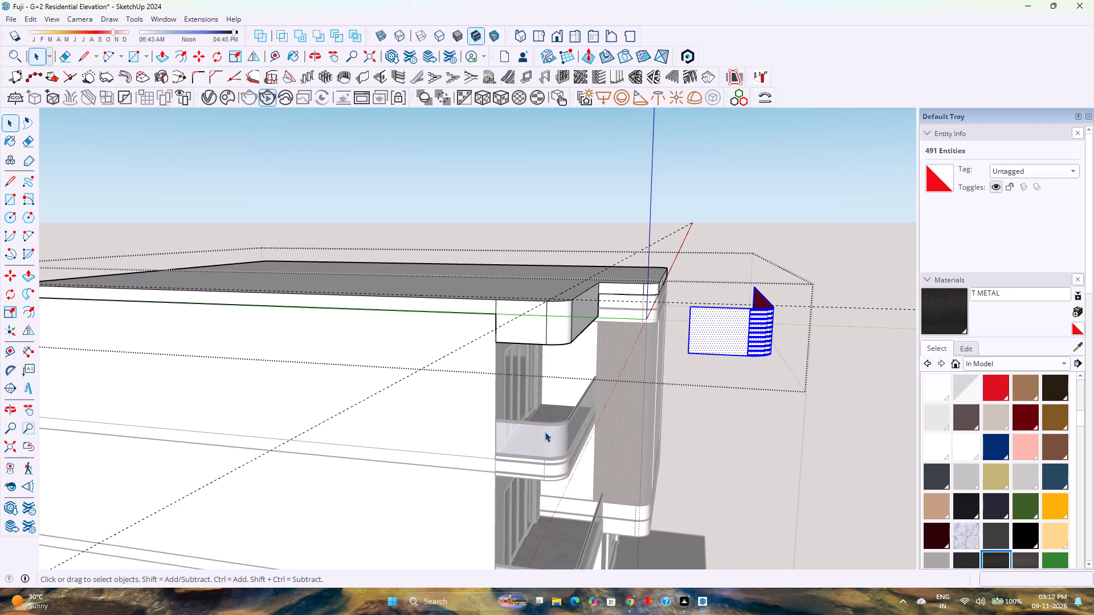
scroll(743, 345, up, 2)
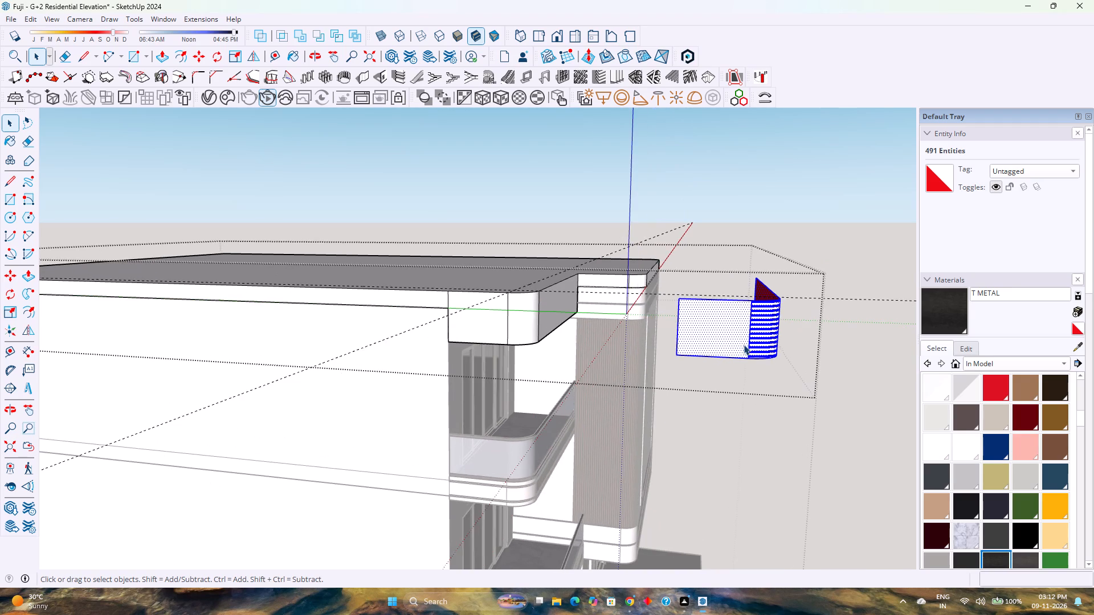
middle_drag(742, 347, 462, 379)
middle_click(454, 379)
scroll(454, 374, down, 3)
scroll(576, 407, down, 2)
scroll(599, 428, up, 2)
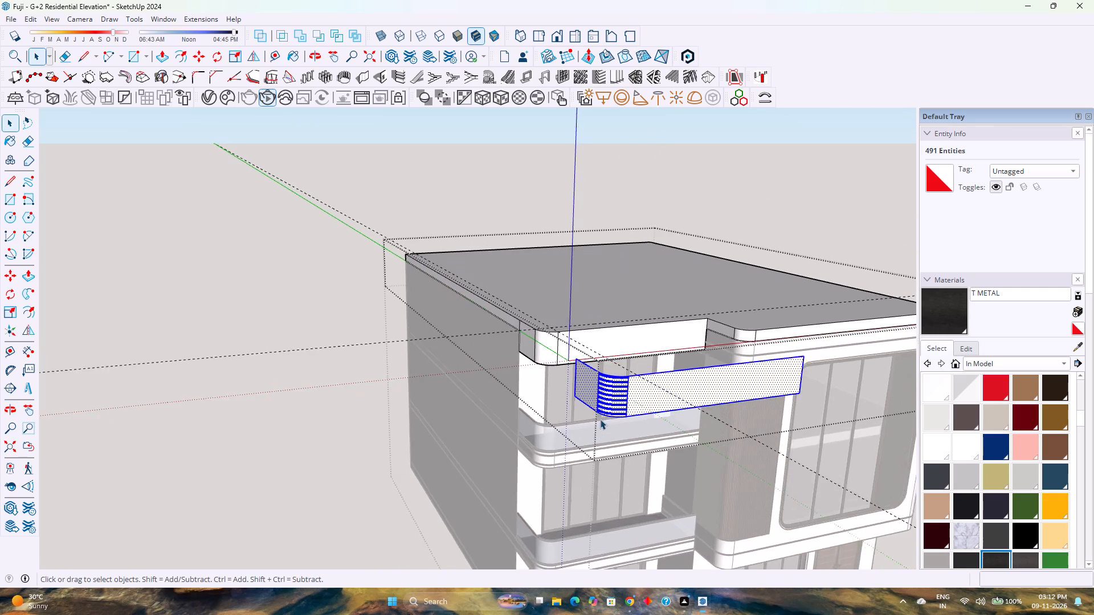
scroll(649, 407, up, 4)
Start horizontal louvres on the copied rounded corner surface, trying a louvre depth of 5" and then 0.5'.
click(647, 403)
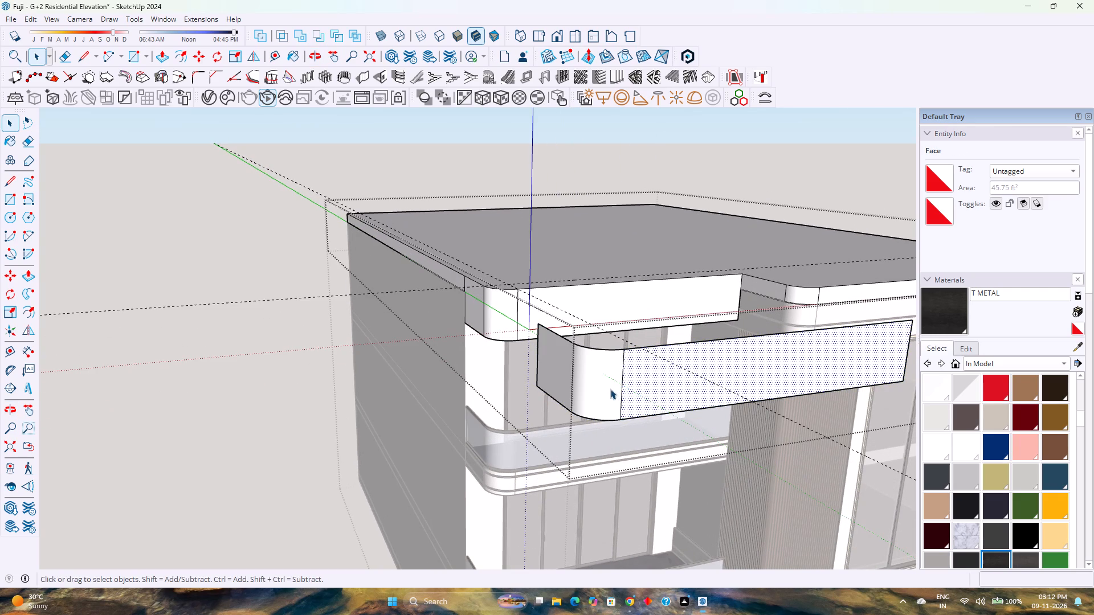
click(610, 389)
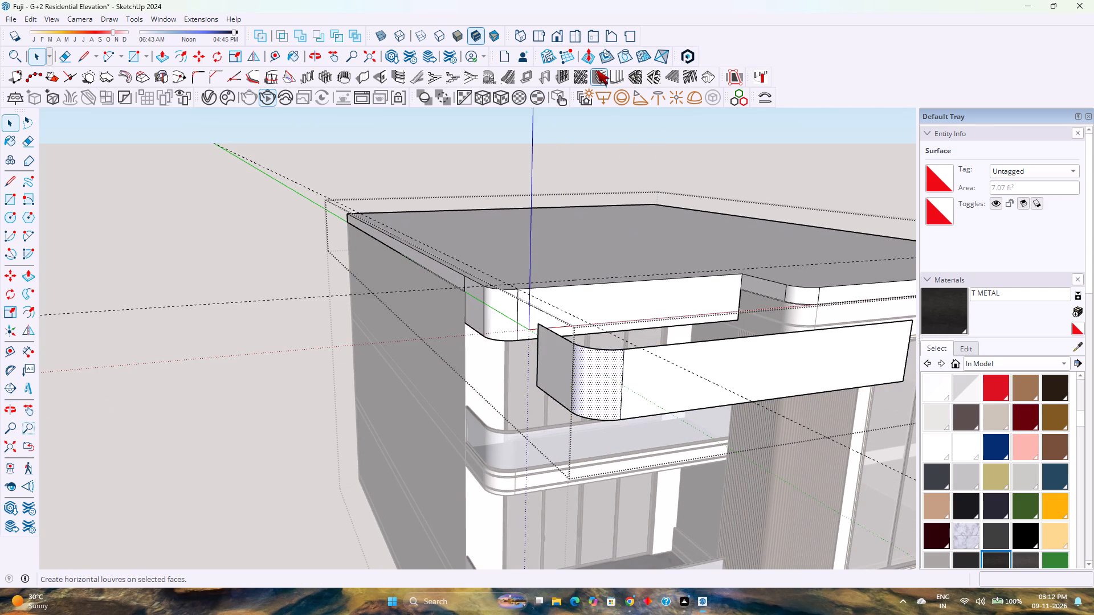
click(597, 70)
drag(204, 206, 168, 205)
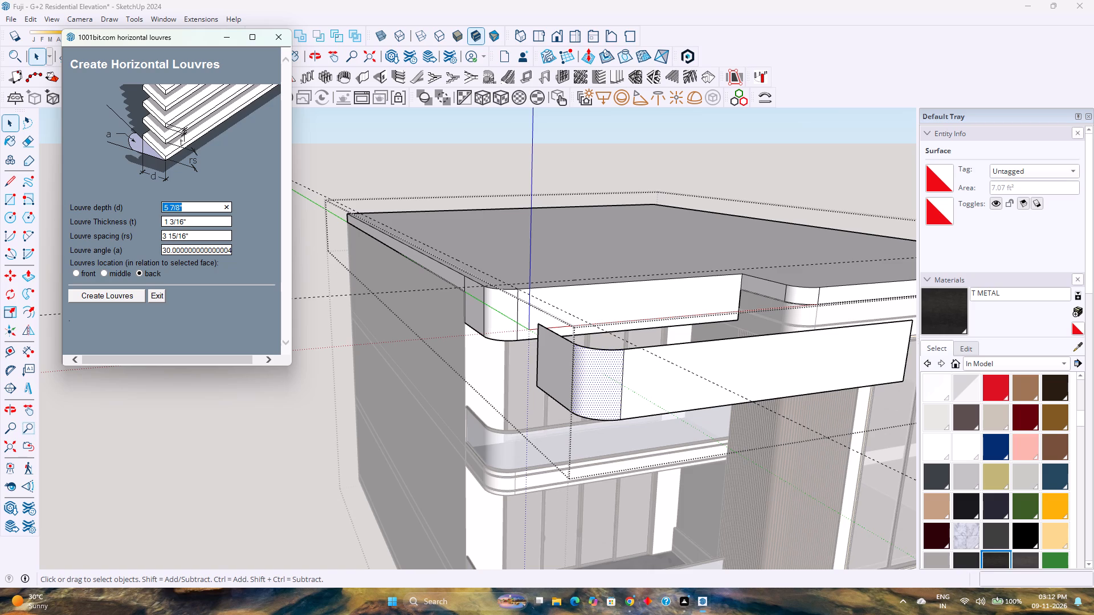
text(5")
key(Return)
click(187, 211)
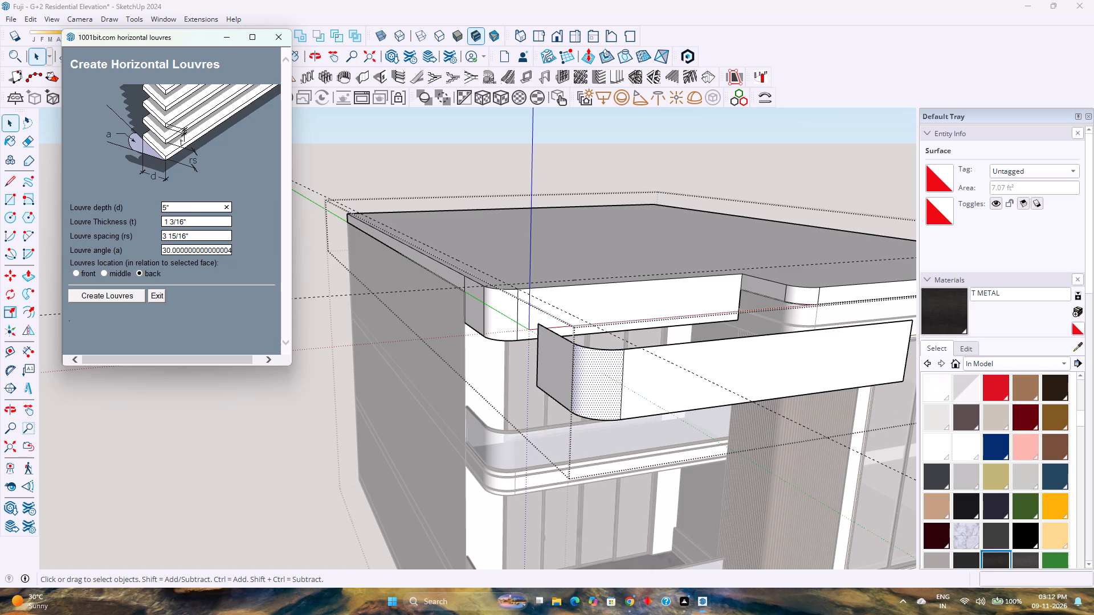
double_click(187, 210)
key(BackSpace)
key(BackSpace)
key(BackSpace)
key(BackSpace)
key(BackSpace)
key(BackSpace)
key(BackSpace)
key(BackSpace)
key(BackSpace)
key(BackSpace)
key(BackSpace)
text(0.5')
key(Return)
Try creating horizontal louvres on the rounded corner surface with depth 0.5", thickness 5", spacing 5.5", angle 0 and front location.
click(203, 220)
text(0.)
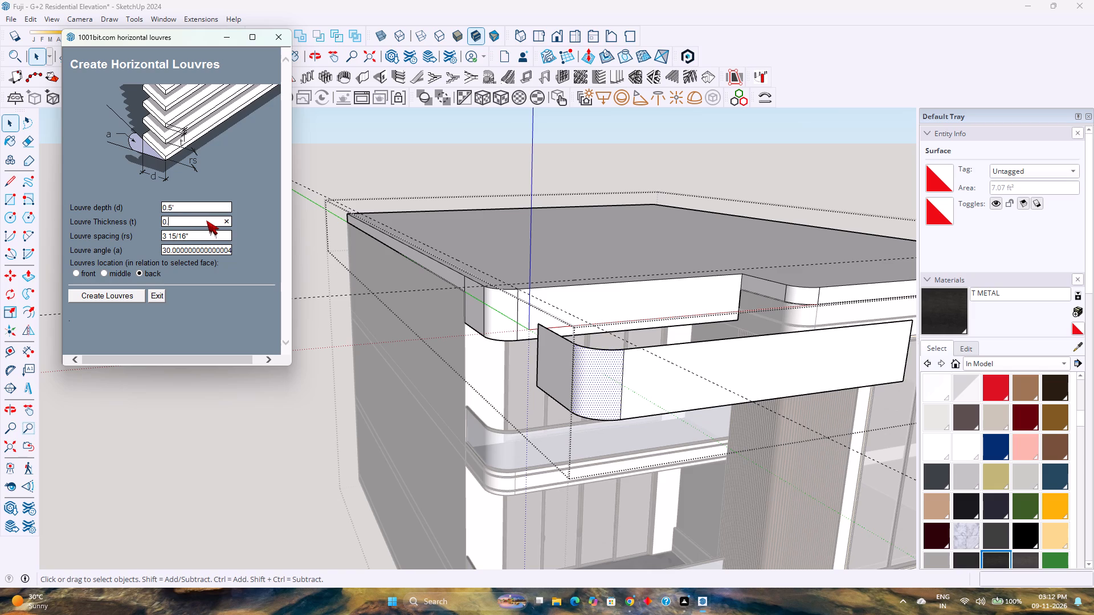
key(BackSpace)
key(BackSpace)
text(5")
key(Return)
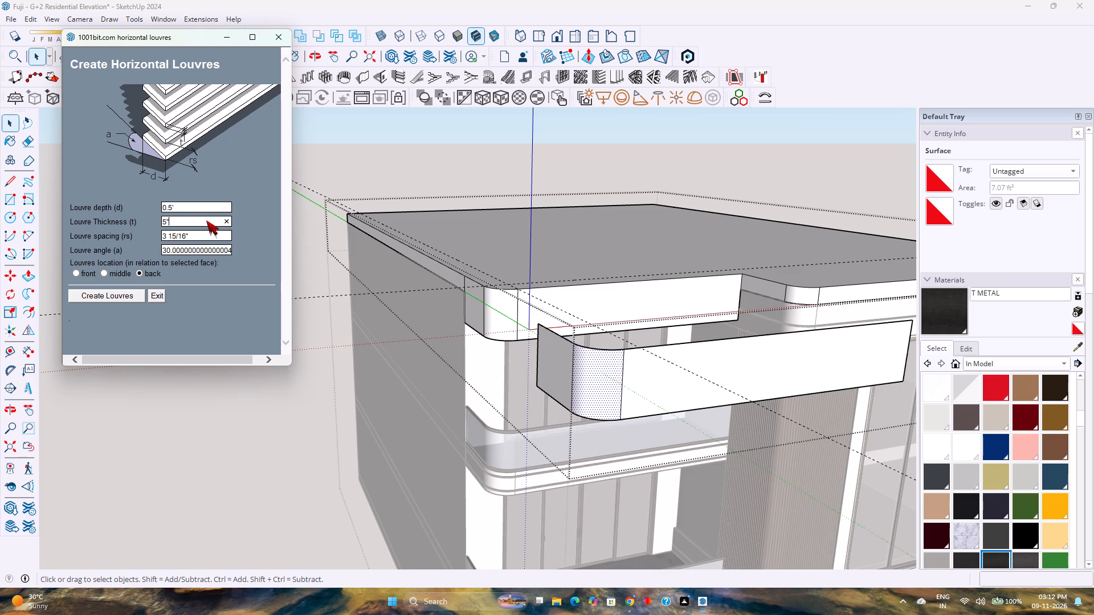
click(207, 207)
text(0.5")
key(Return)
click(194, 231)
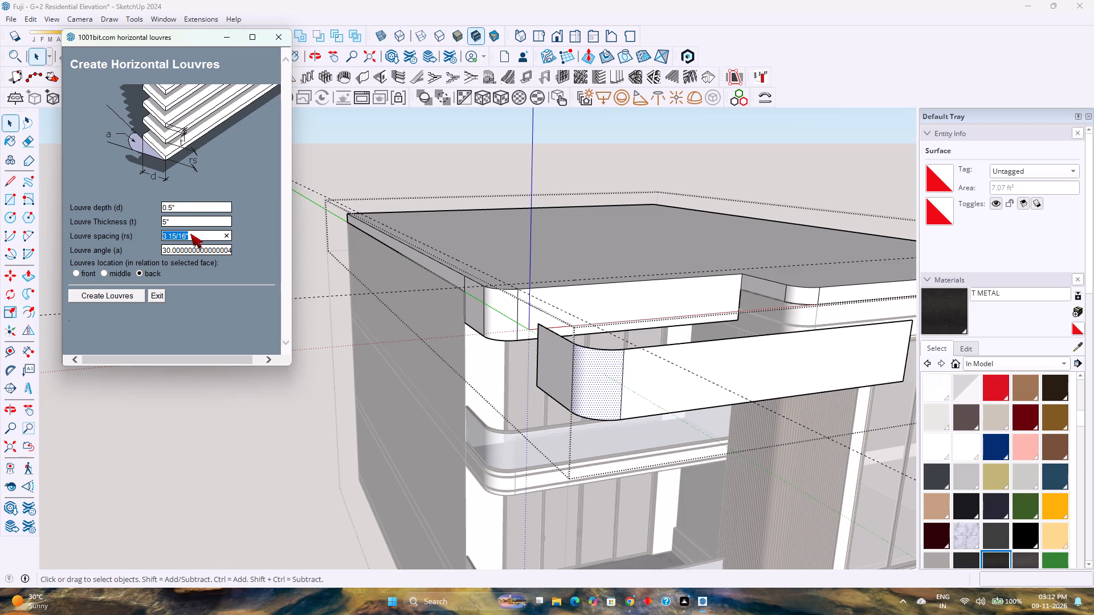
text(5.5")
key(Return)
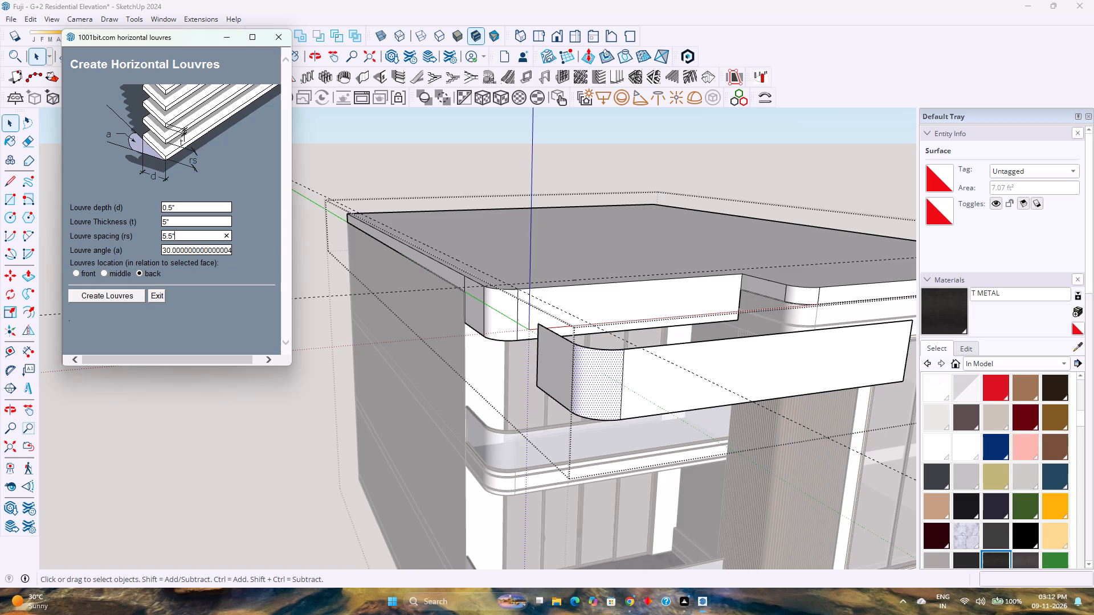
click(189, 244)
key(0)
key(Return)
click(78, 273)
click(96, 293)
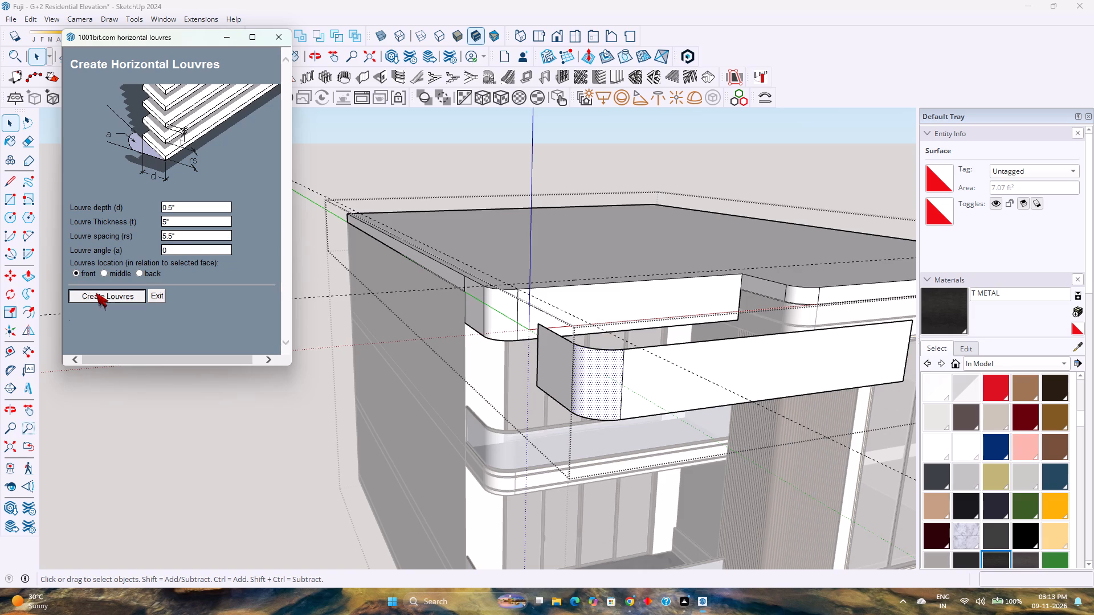
Examine the generated louvres on the copied rounded corner up close and from above.
scroll(621, 395, up, 4)
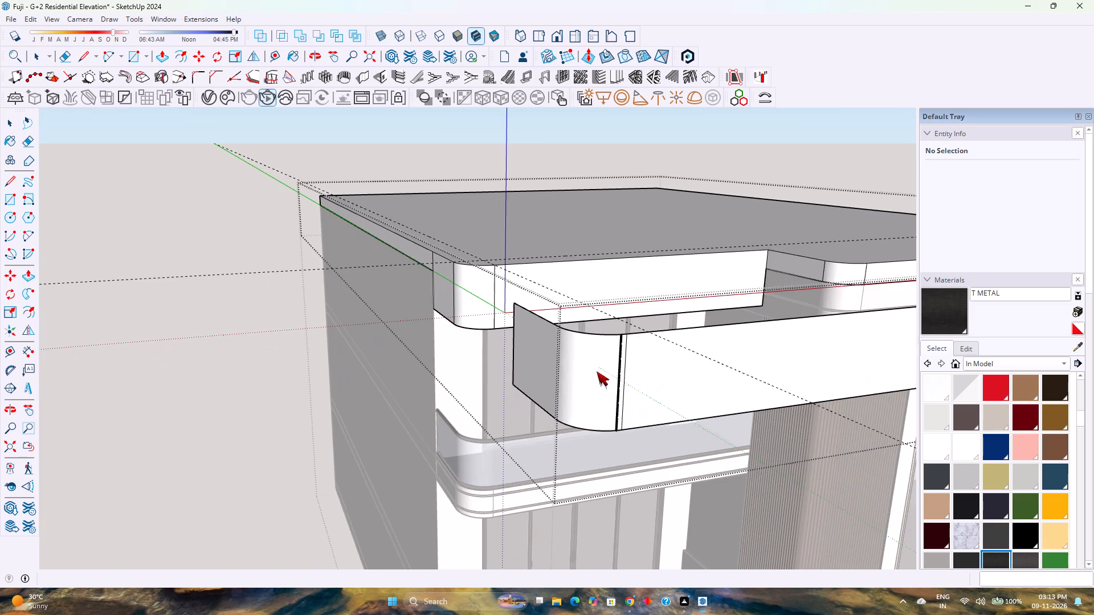
scroll(594, 376, up, 14)
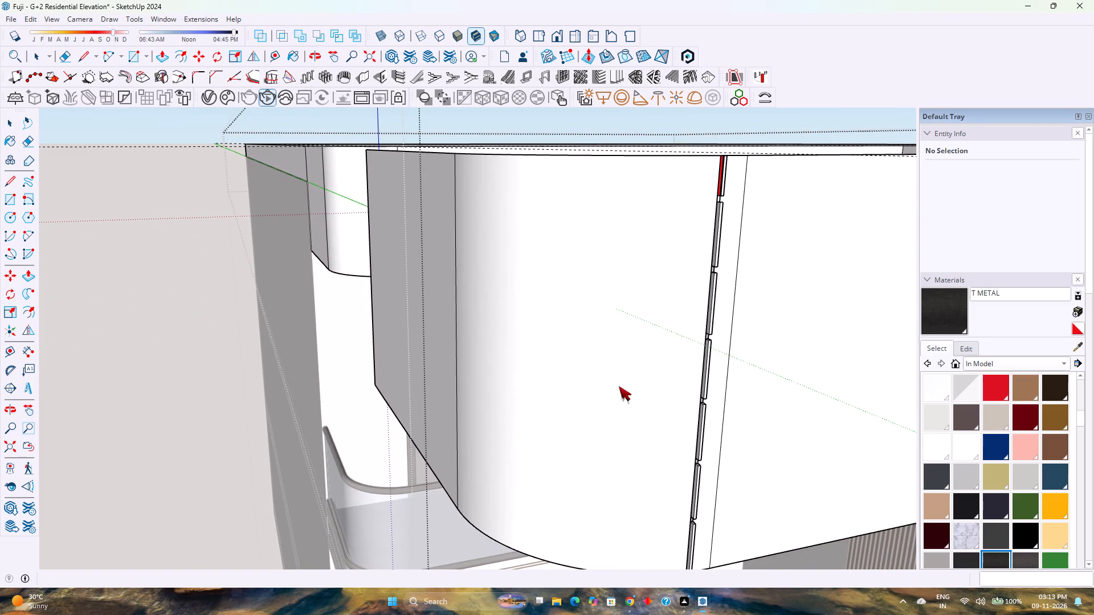
middle_drag(619, 386, 421, 468)
middle_click(419, 468)
scroll(423, 459, down, 5)
scroll(503, 406, up, 7)
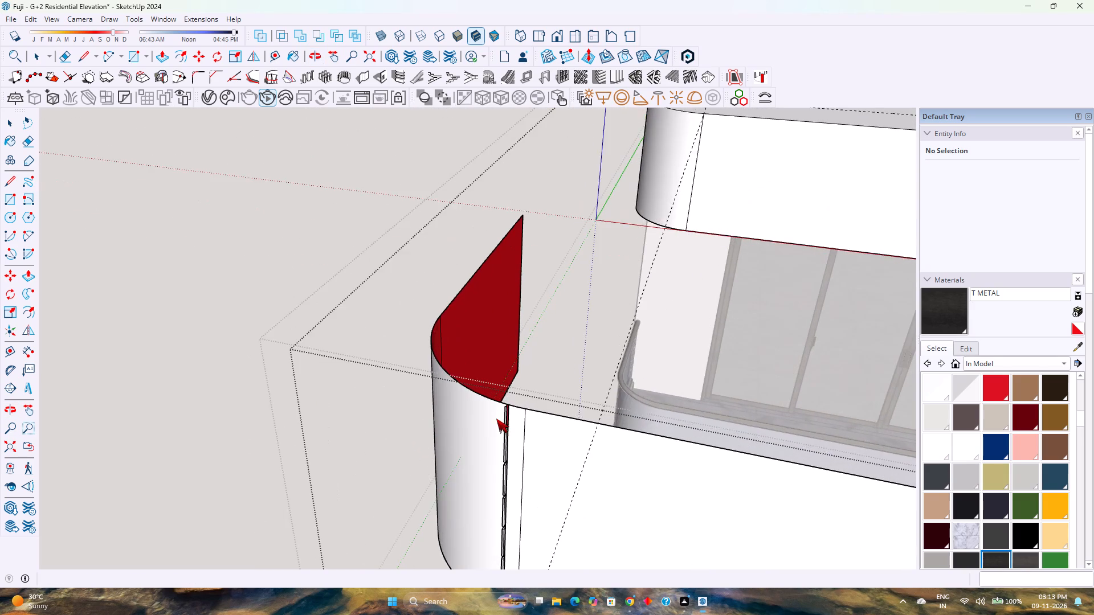
scroll(496, 419, up, 8)
middle_drag(504, 421, 427, 444)
middle_click(427, 444)
scroll(471, 420, up, 4)
scroll(471, 420, down, 1)
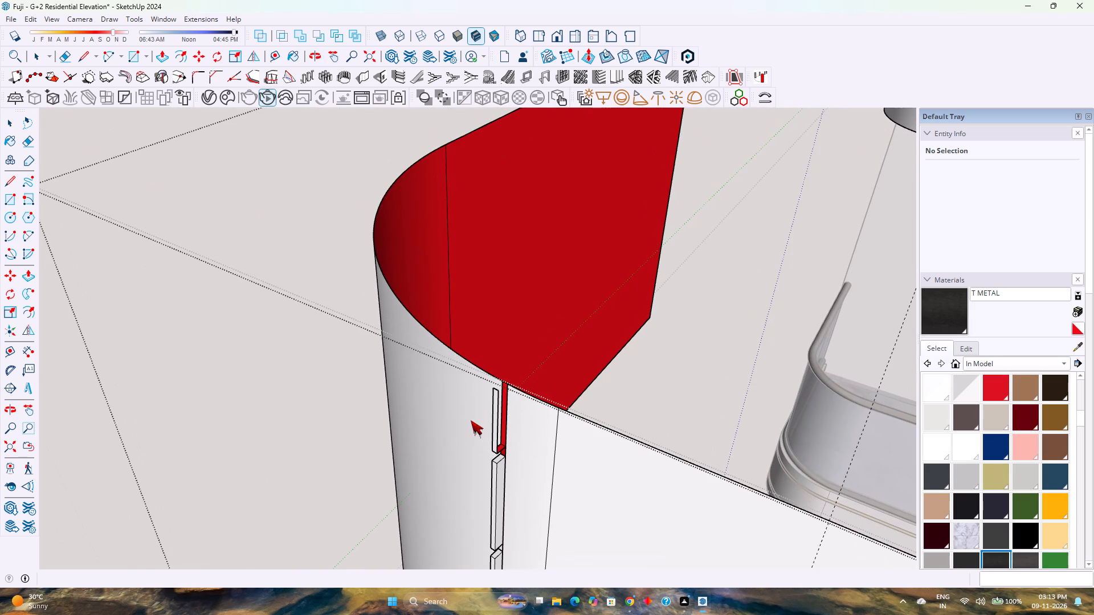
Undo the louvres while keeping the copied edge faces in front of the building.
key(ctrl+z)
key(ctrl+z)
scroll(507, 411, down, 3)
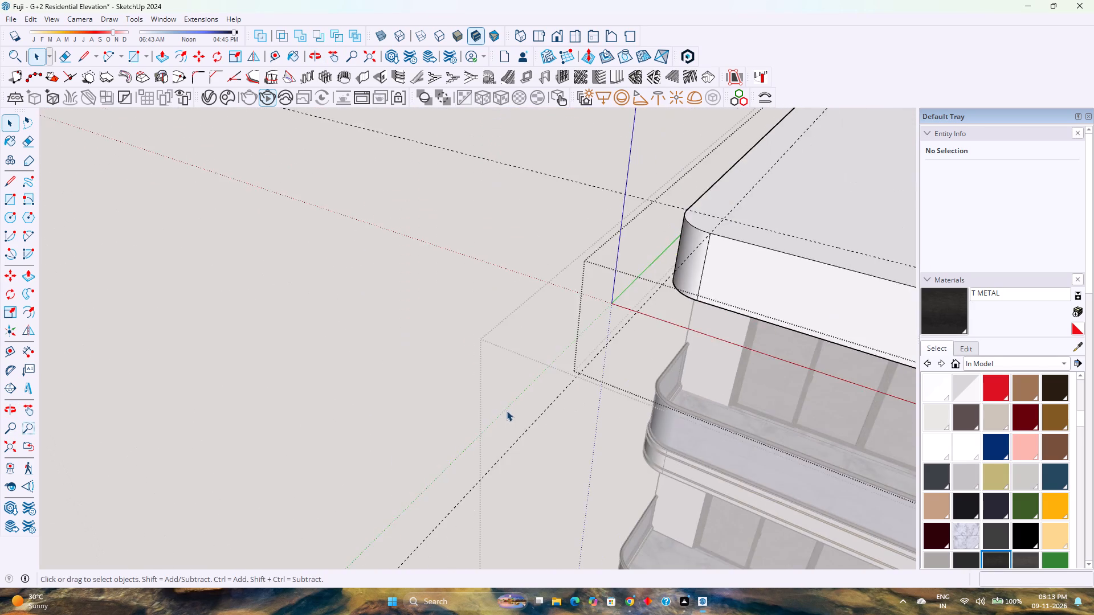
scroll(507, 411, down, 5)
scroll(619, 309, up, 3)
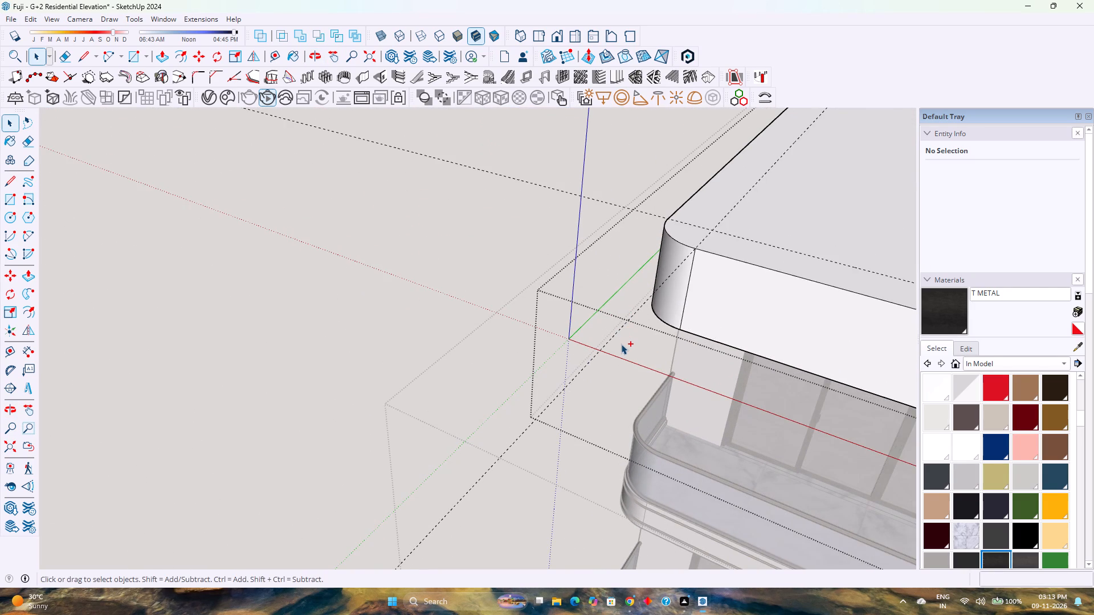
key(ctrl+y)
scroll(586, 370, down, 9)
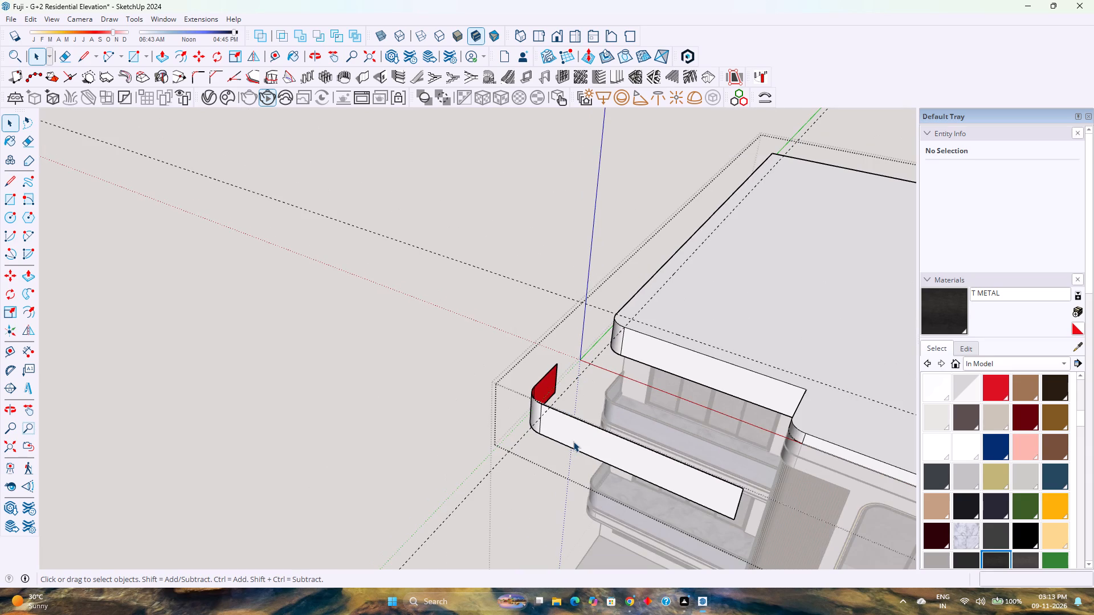
Group the copied side face, rounded corner and front face.
triple_click(573, 437)
right_click(573, 437)
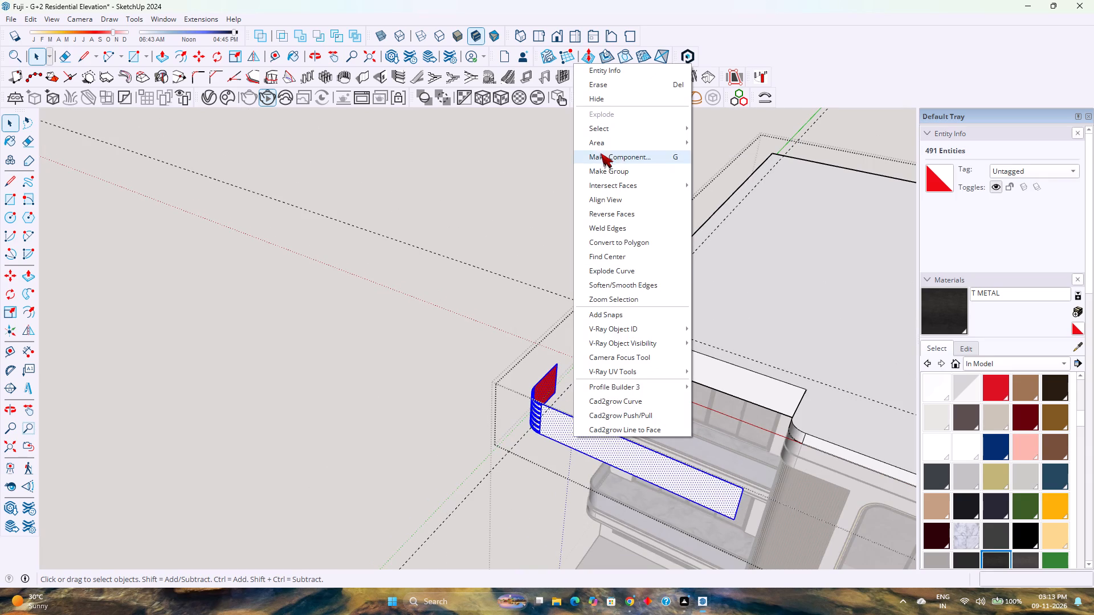
click(599, 165)
Inside the group, draw a 0.5" deep, 5" high rectangular strip profile at the top of the seam between rounded corner and front face.
scroll(546, 417, up, 3)
double_click(546, 415)
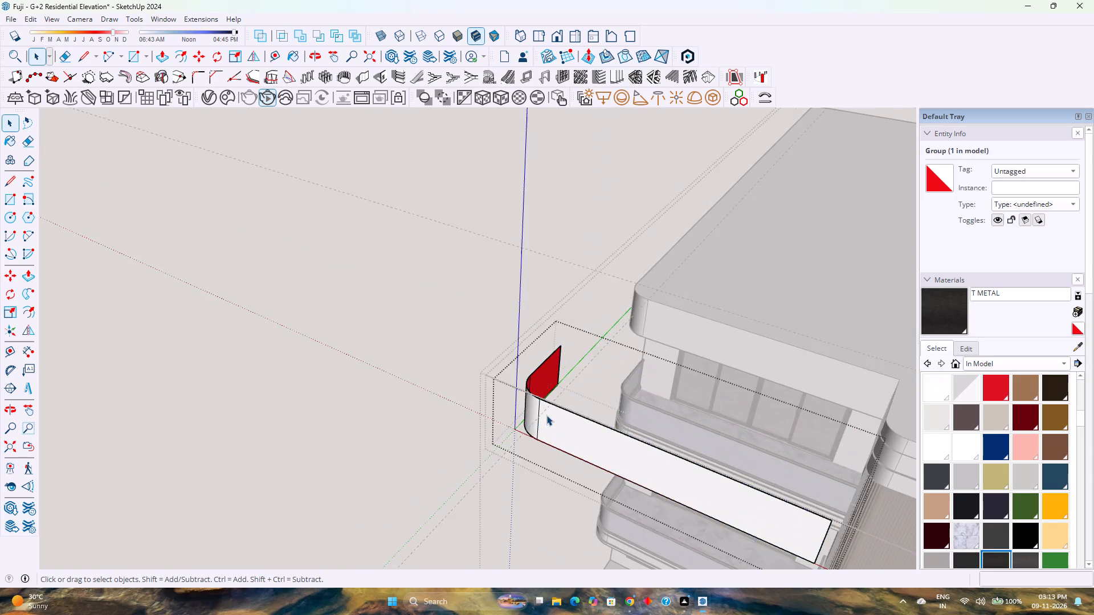
scroll(545, 413, up, 11)
middle_drag(540, 409, 492, 395)
scroll(495, 386, down, 4)
scroll(504, 406, up, 2)
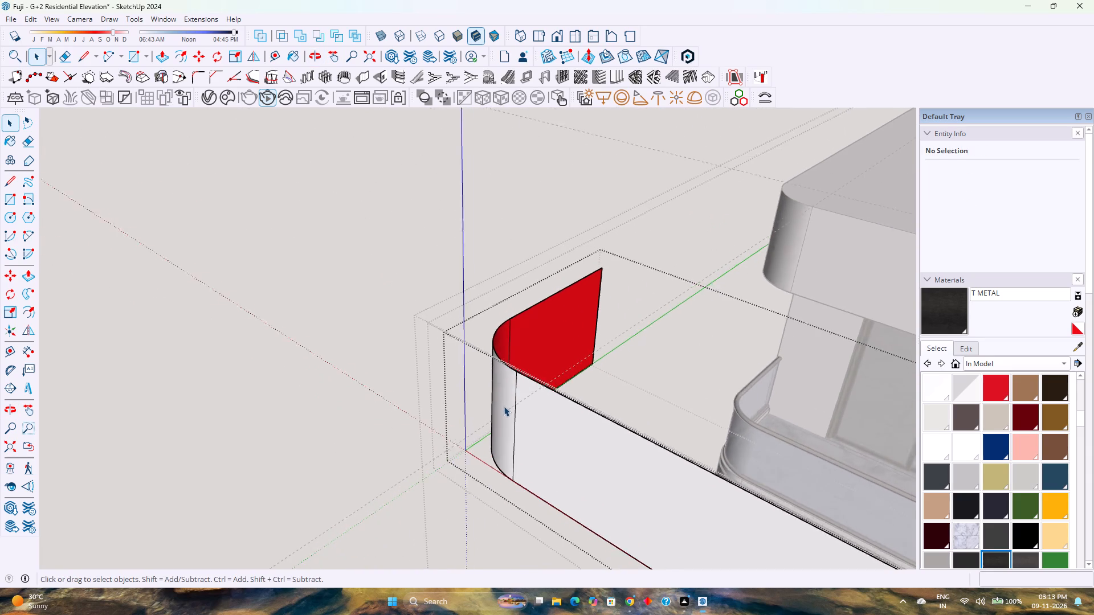
scroll(504, 406, up, 11)
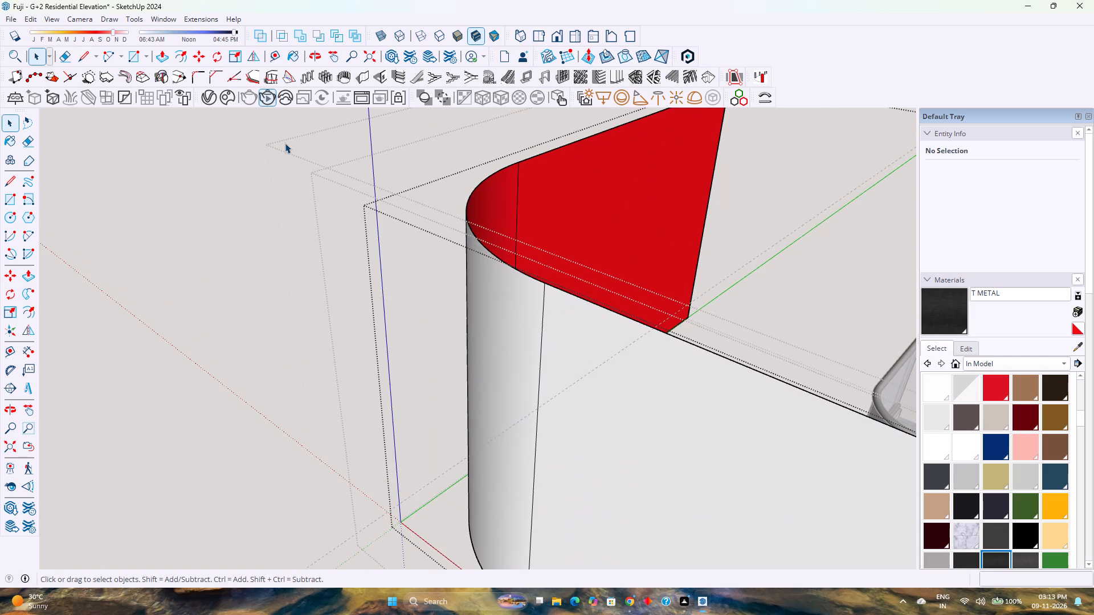
click(85, 48)
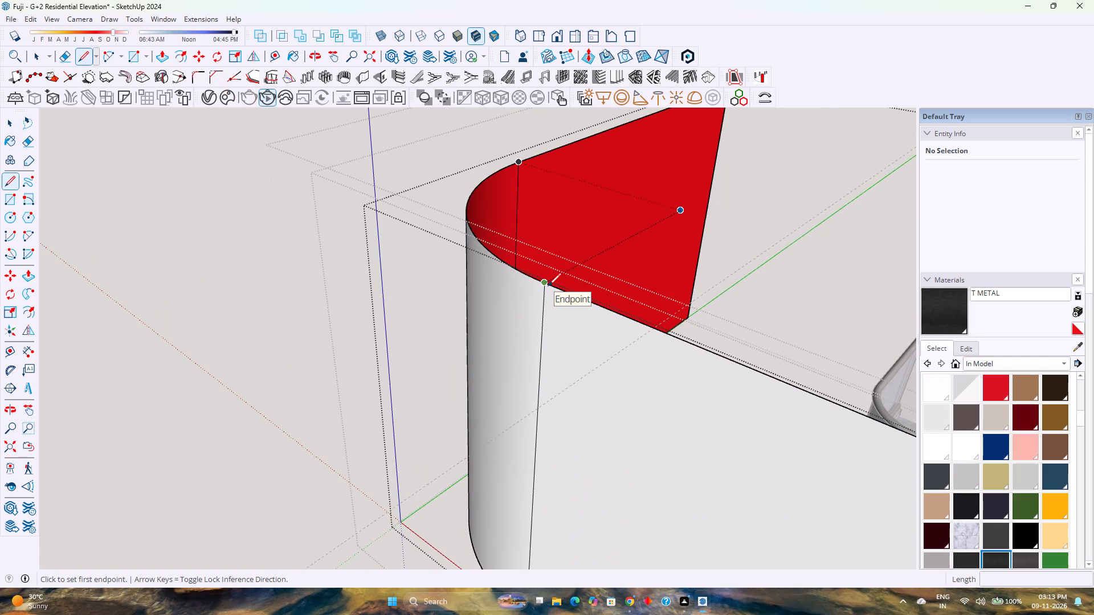
click(548, 286)
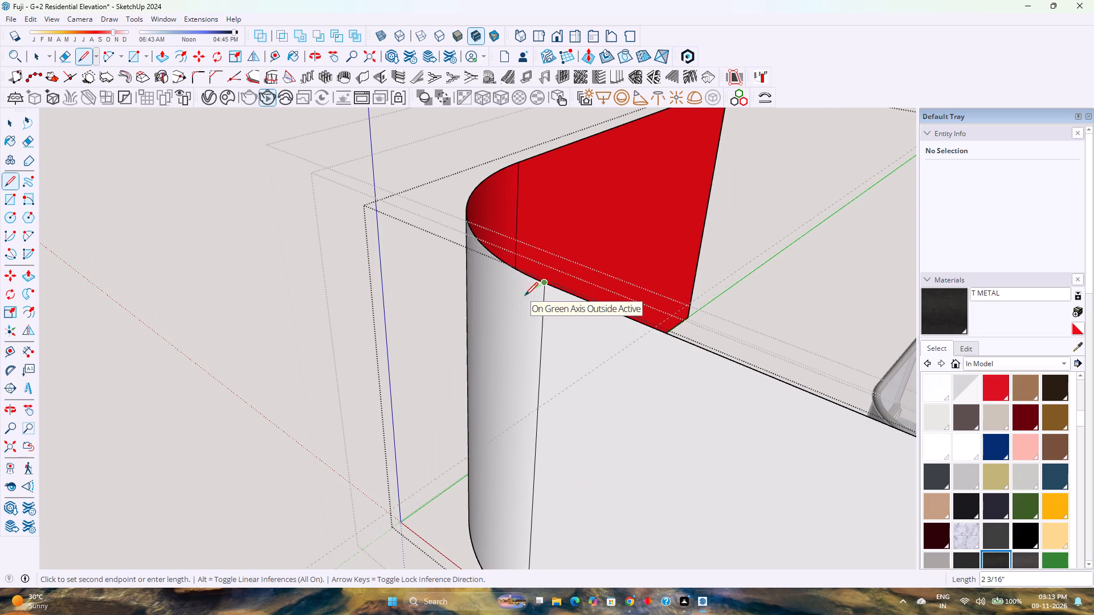
key(Left)
key(0)
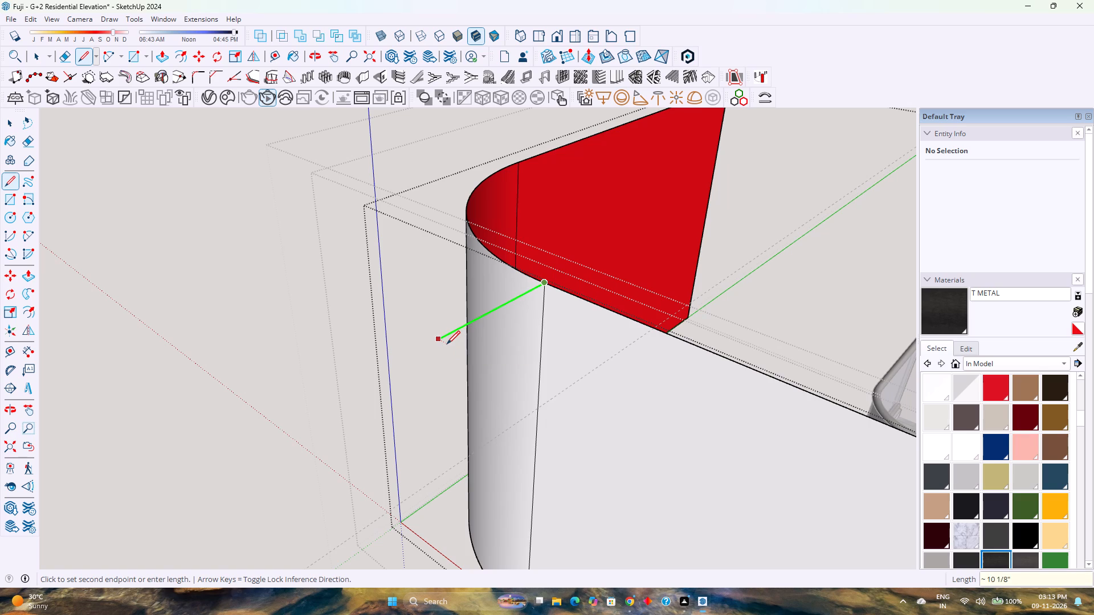
key(period)
key(5)
key(Return)
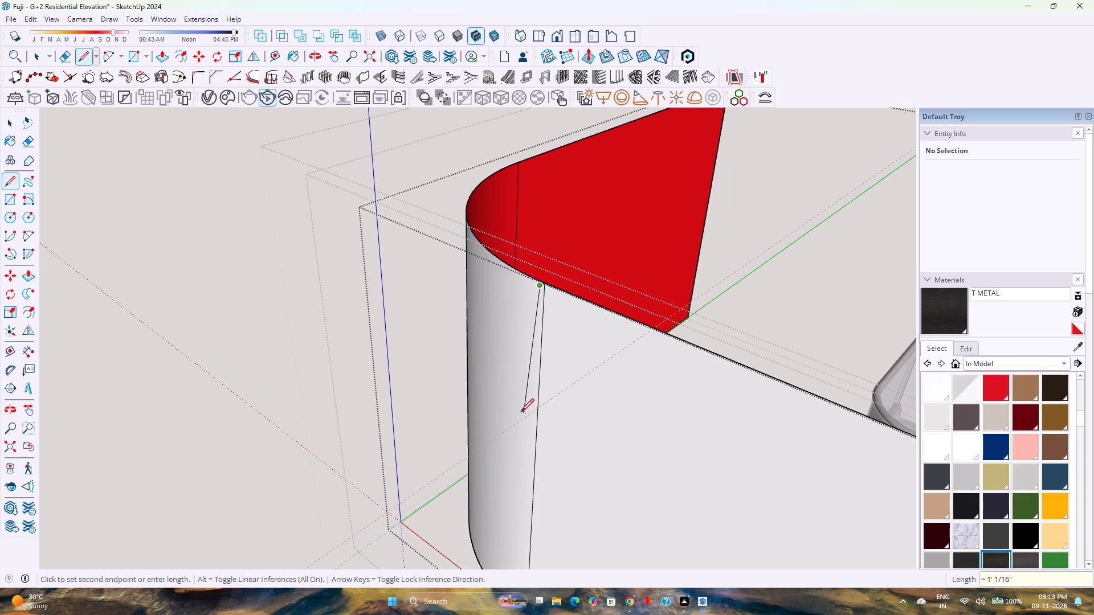
key(Up)
key(5)
key(Return)
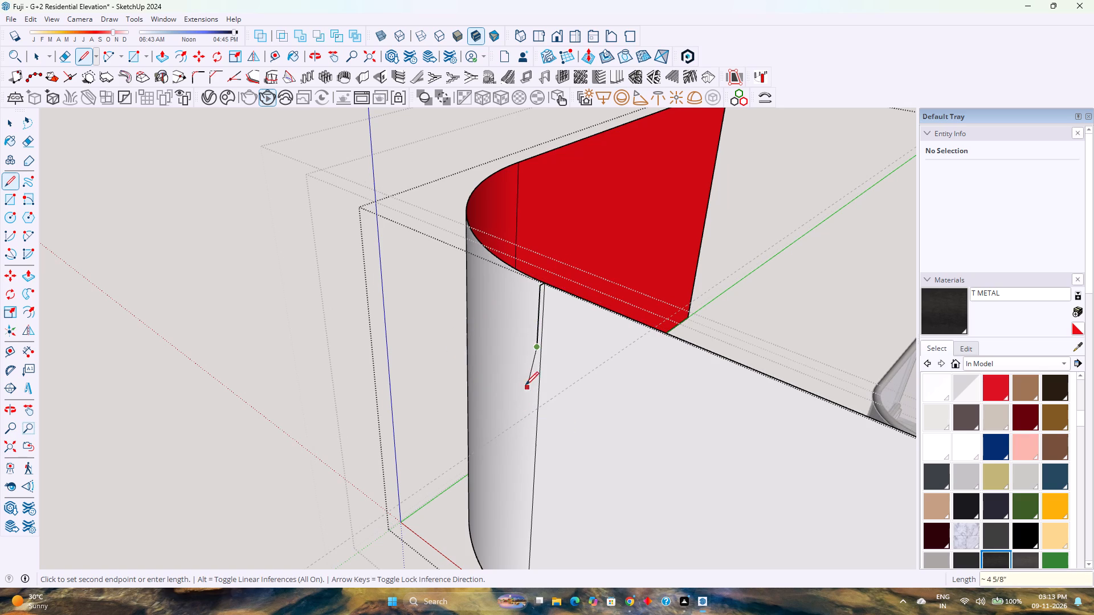
scroll(547, 339, up, 4)
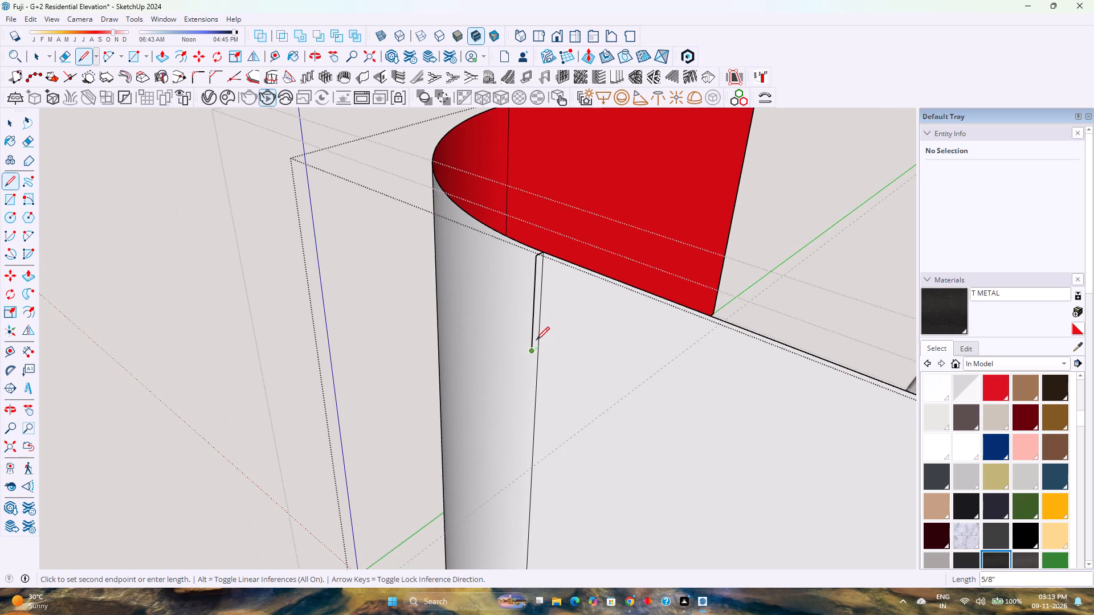
click(541, 344)
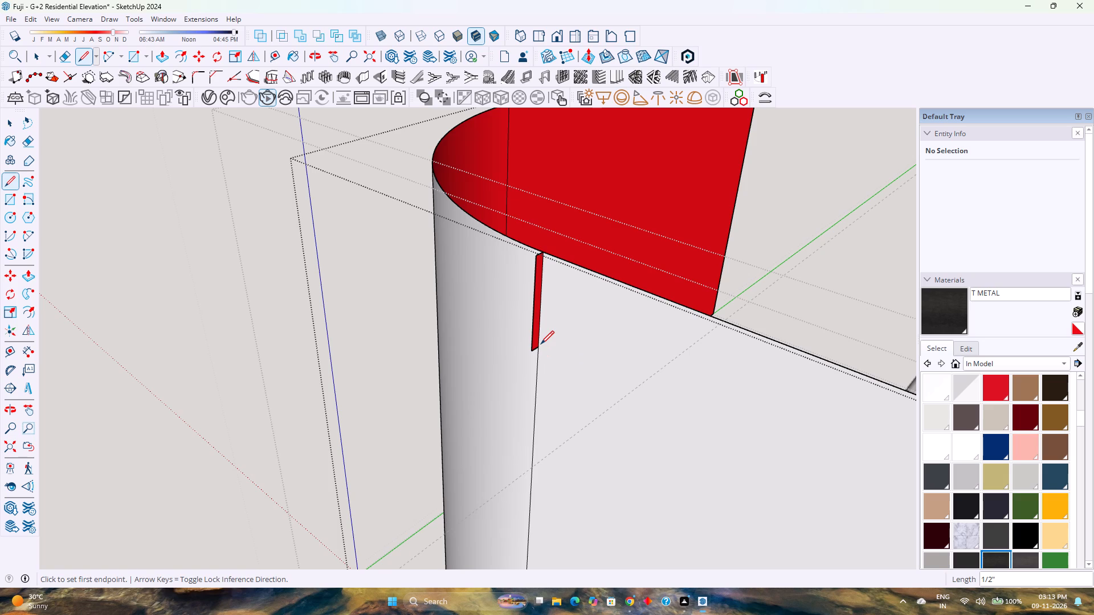
Copy the strip profile down the seam six times at 5.25" spacing.
key(space)
double_click(538, 314)
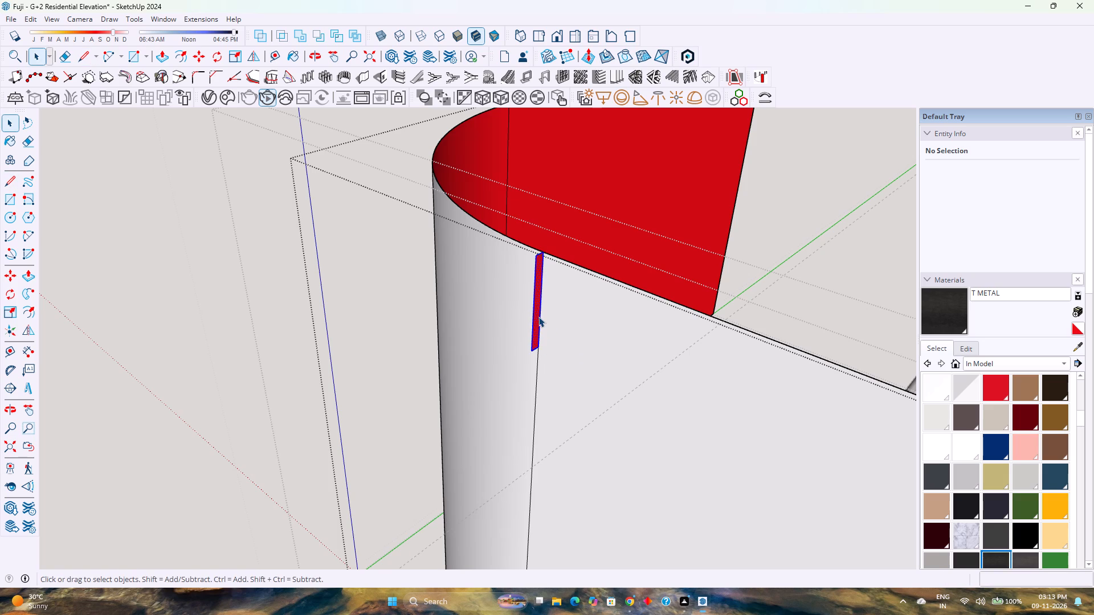
key(m)
click(543, 251)
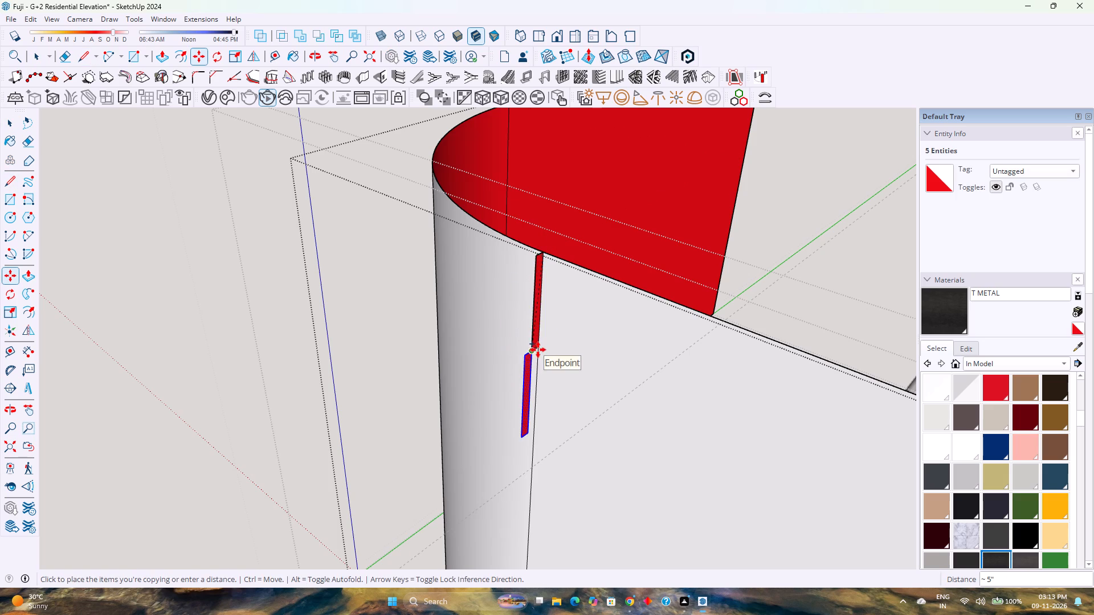
text(5.5")
key(Return)
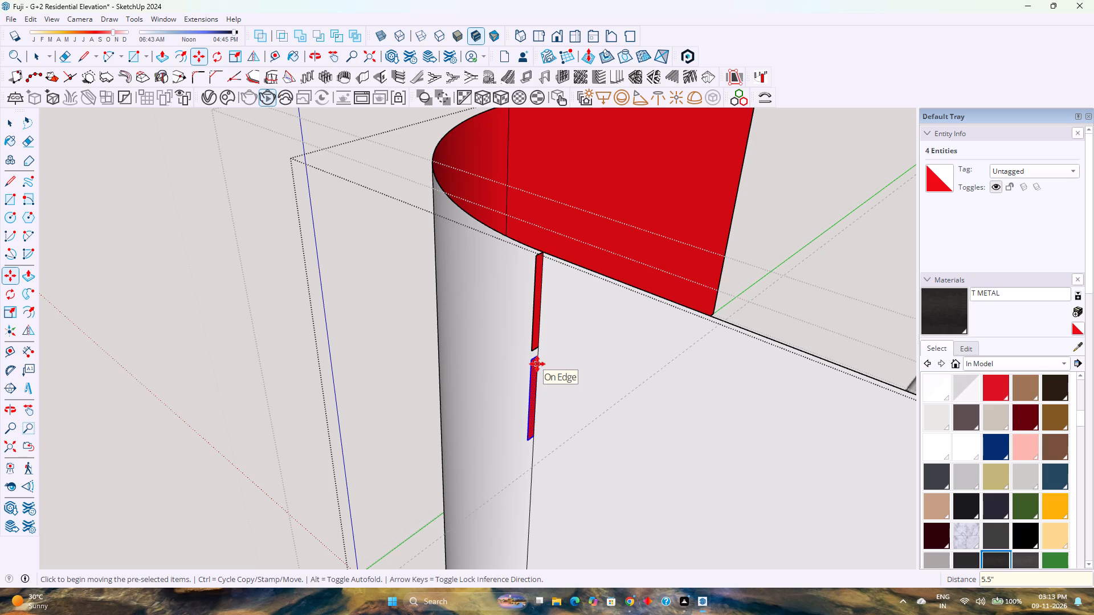
text(5.25)
key(Return)
scroll(510, 355, down, 11)
text(*6)
key(Return)
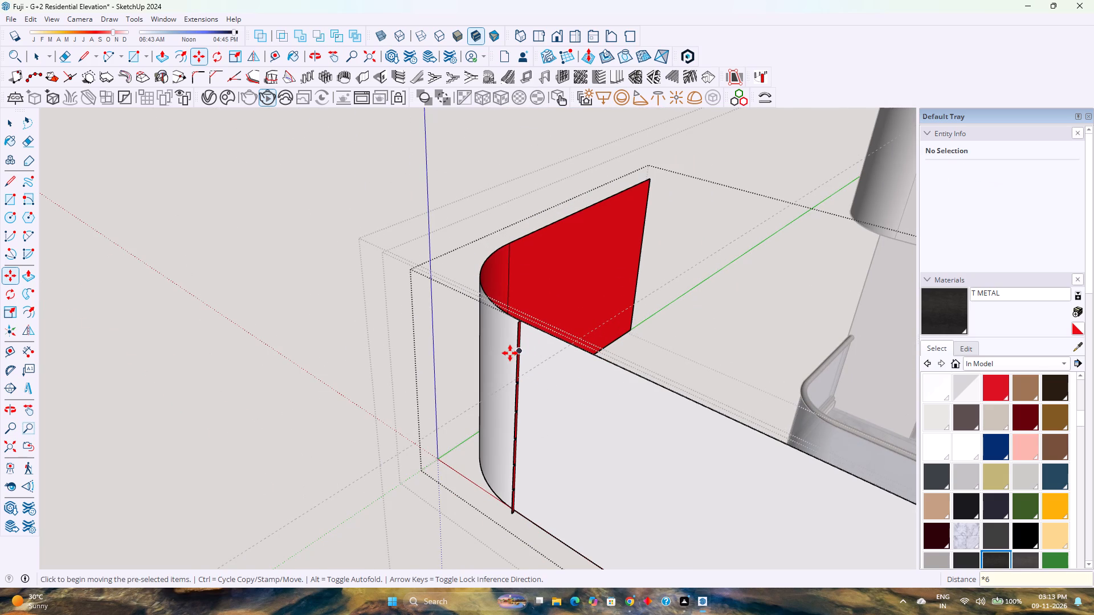
Examine the strip profiles at the bottom of the seam and the copied edge alongside the roof corner.
scroll(499, 484, down, 1)
scroll(511, 522, up, 8)
middle_drag(512, 522, 682, 450)
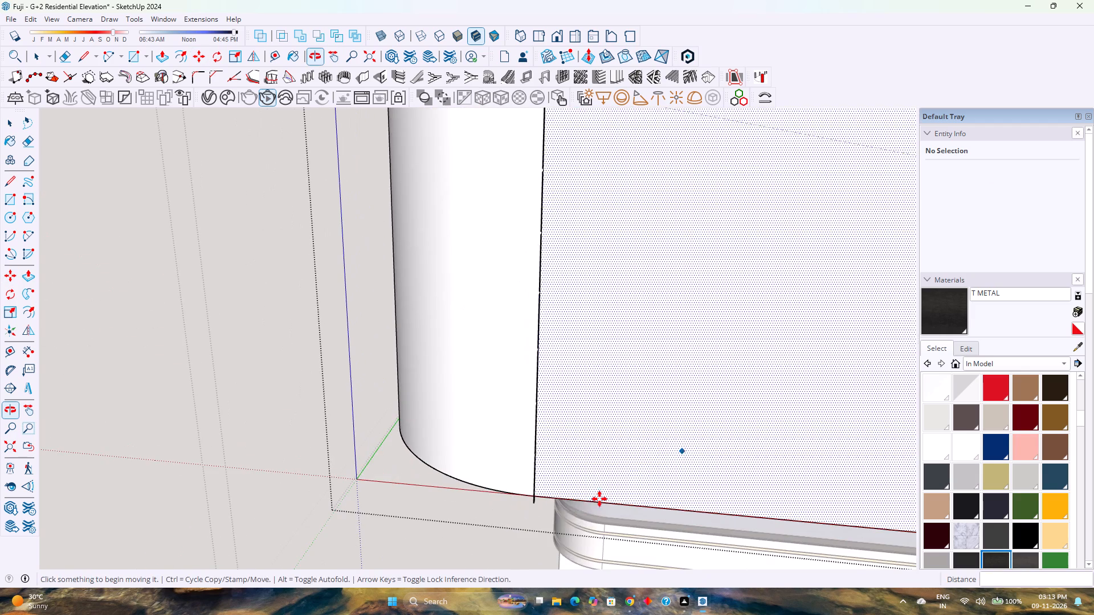
middle_drag(568, 509, 720, 470)
middle_click(720, 470)
middle_drag(702, 470, 696, 470)
middle_click(691, 470)
middle_drag(679, 470, 645, 473)
middle_drag(638, 474, 614, 479)
middle_click(613, 479)
scroll(609, 478, down, 5)
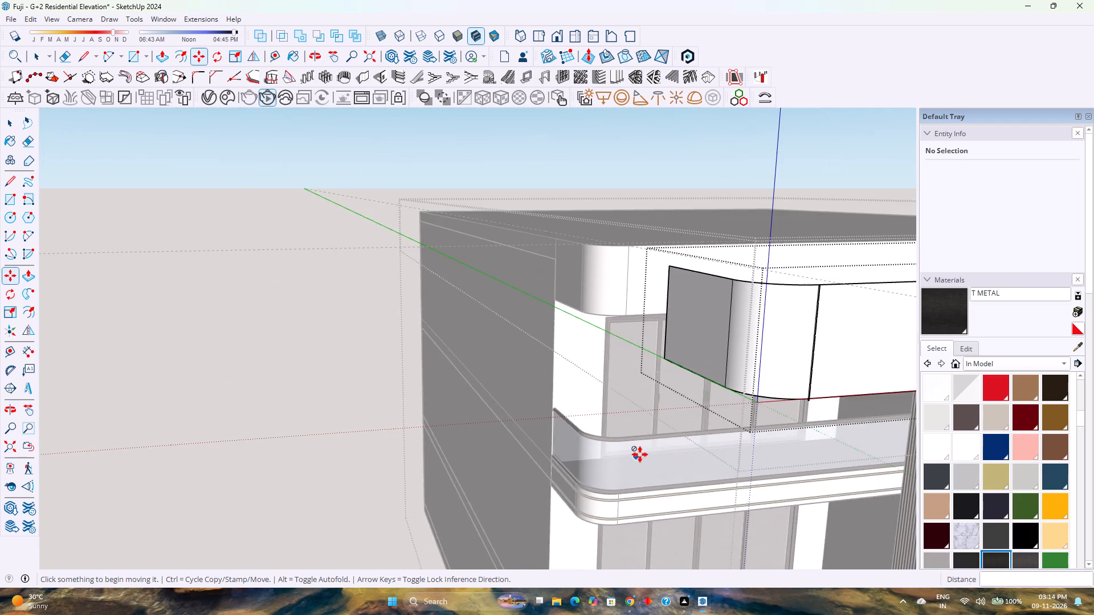
middle_drag(632, 453, 431, 458)
scroll(431, 458, down, 3)
middle_drag(656, 490, 624, 489)
middle_drag(606, 487, 507, 481)
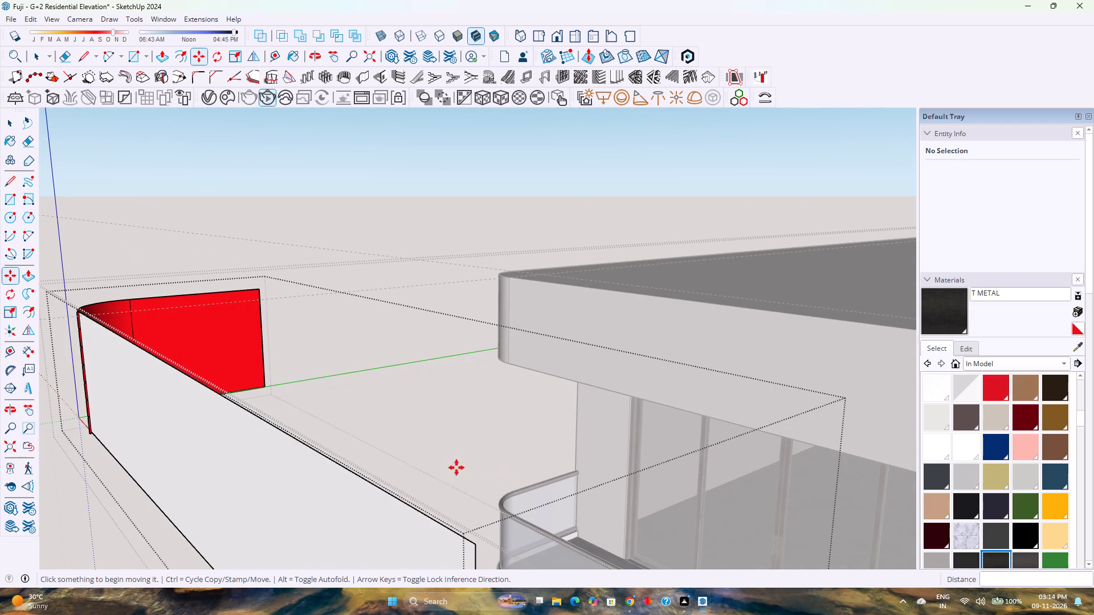
Undo the array of strip profile copies down the seam, leaving the single profile at the top.
scroll(87, 426, up, 15)
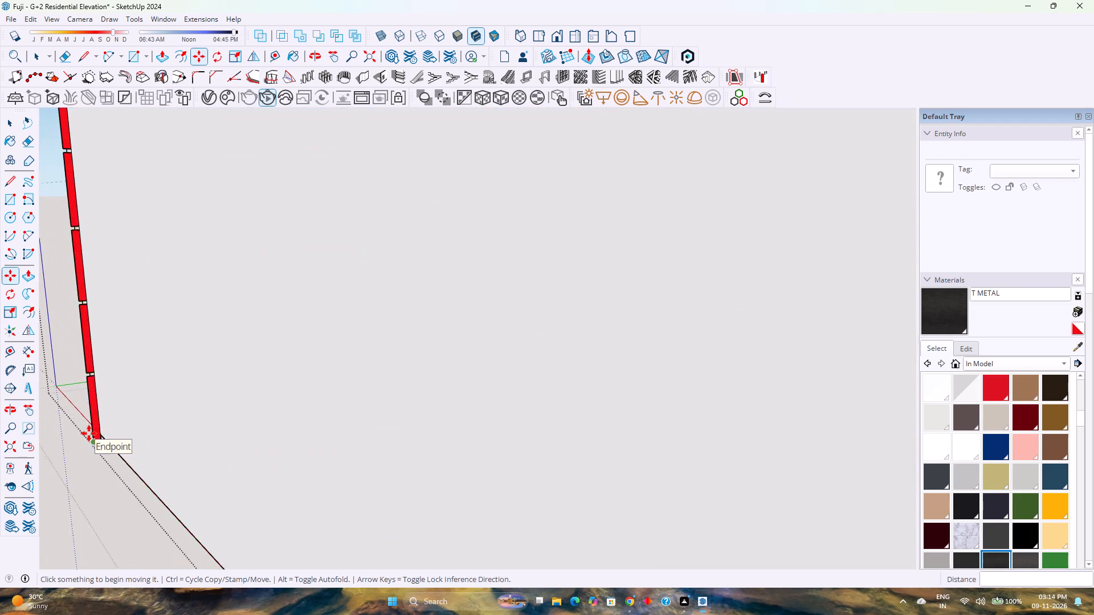
scroll(89, 433, up, 1)
shift+middle_drag(89, 433, 185, 468)
shift+middle_click(185, 468)
scroll(187, 464, up, 1)
scroll(187, 463, down, 4)
scroll(187, 463, up, 1)
scroll(187, 462, down, 7)
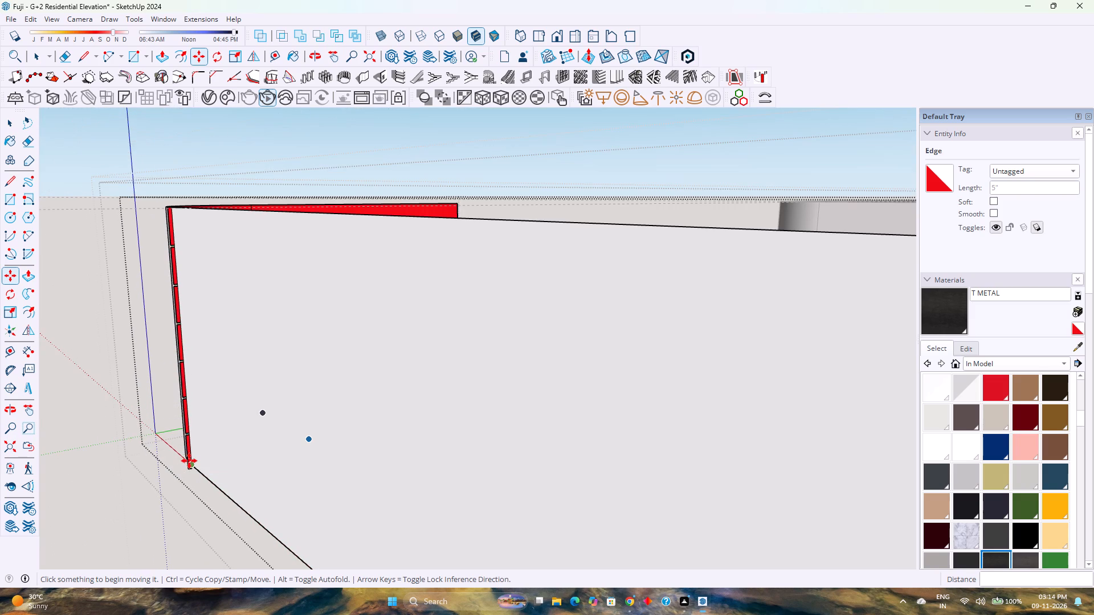
key(ctrl+z)
Copy the top strip profile 2' 7" down to the seam's bottom and array it between, trying 4 and 5 divisions before using 6.
key(space)
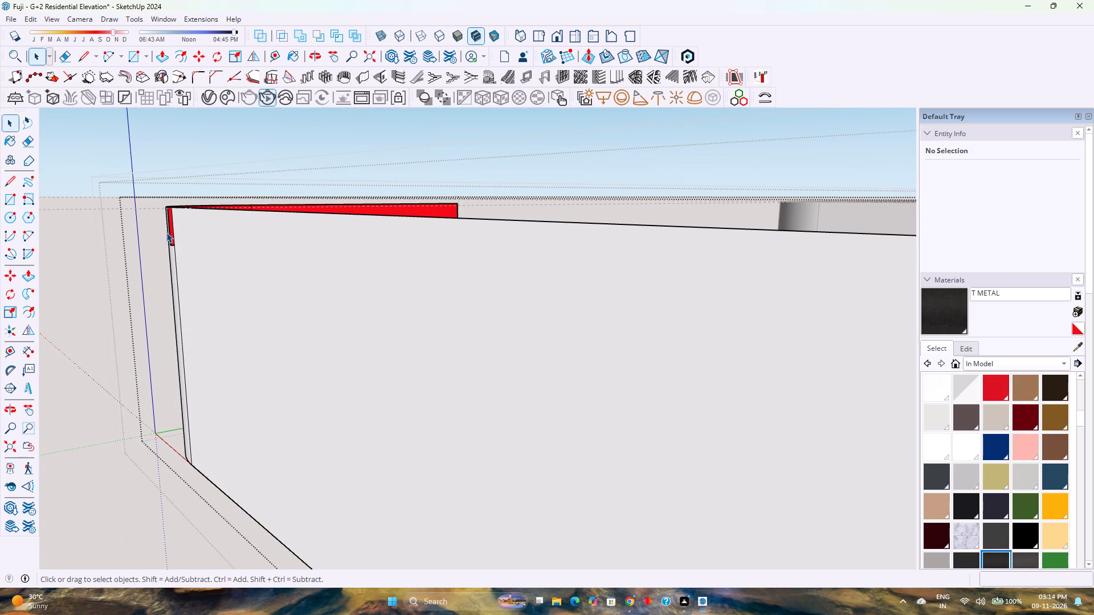
scroll(174, 227, up, 5)
double_click(168, 228)
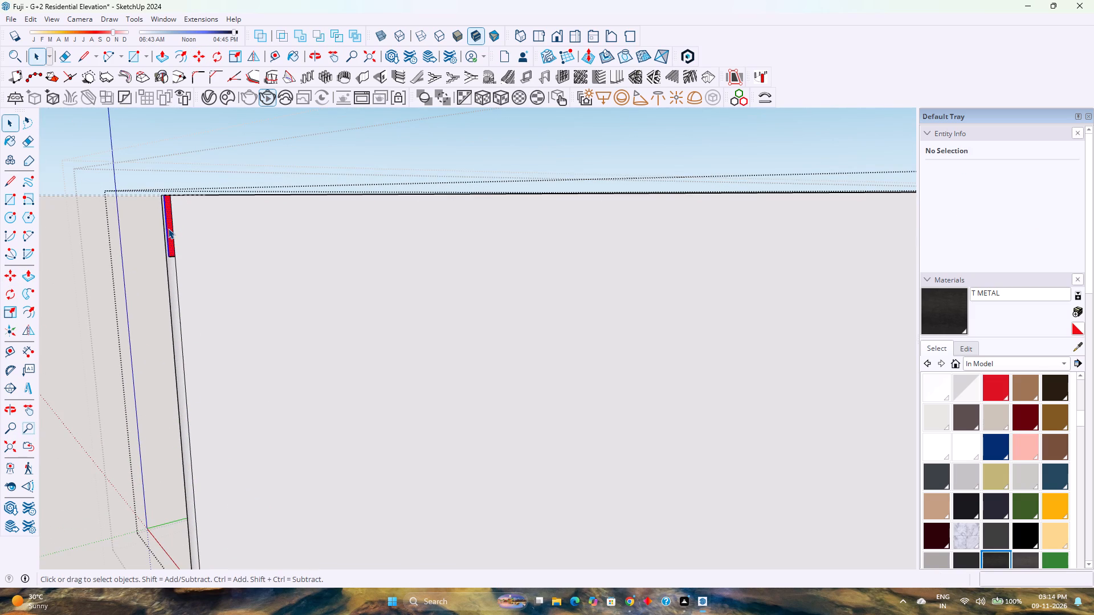
key(m)
click(177, 259)
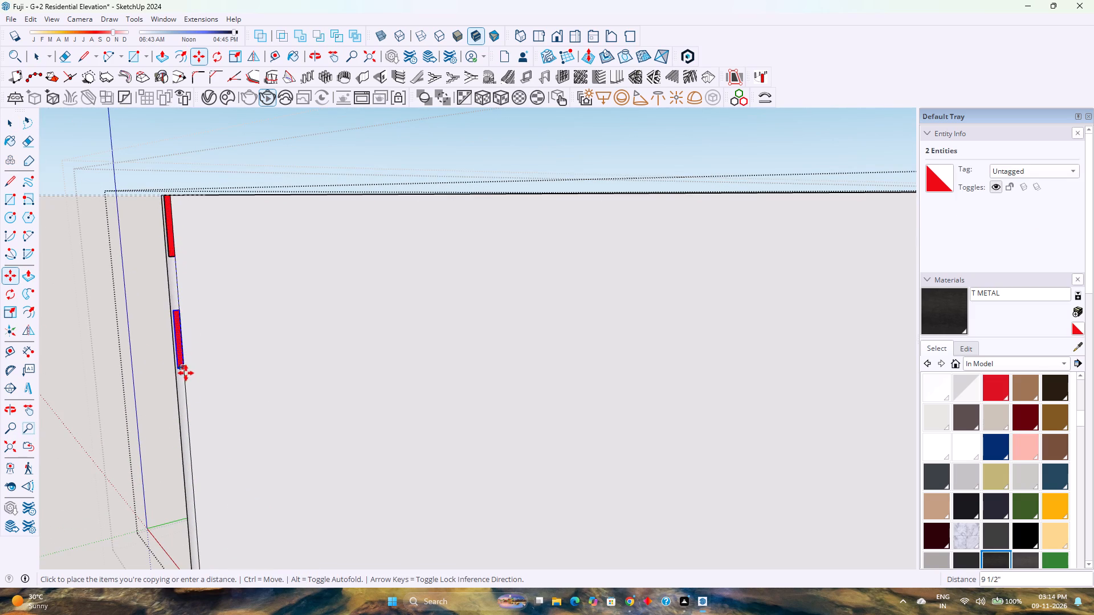
scroll(189, 374, down, 8)
key(Up)
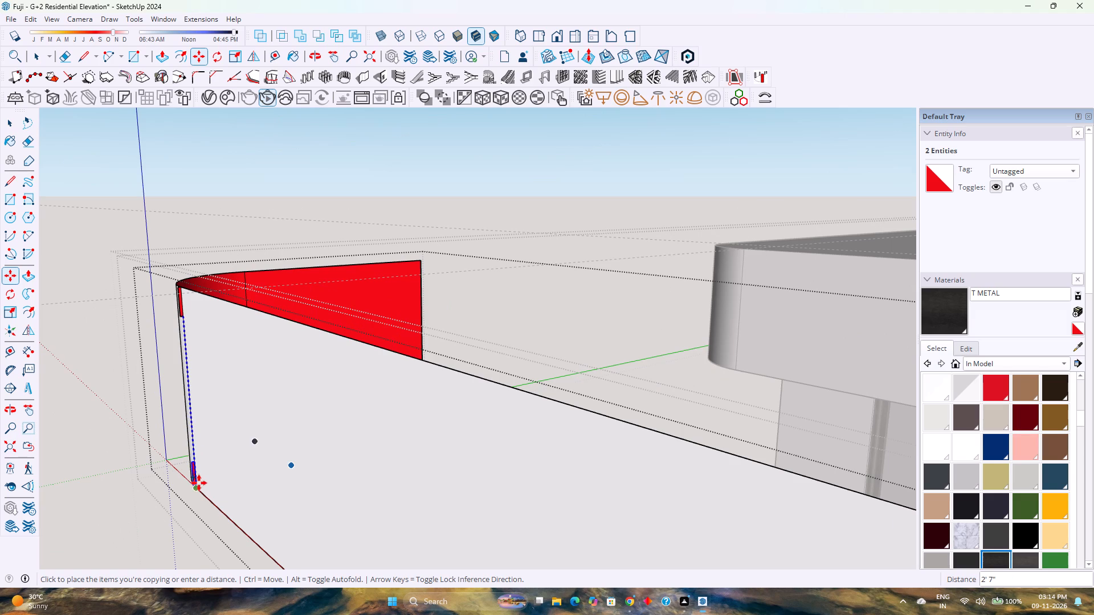
scroll(198, 490, up, 4)
click(198, 494)
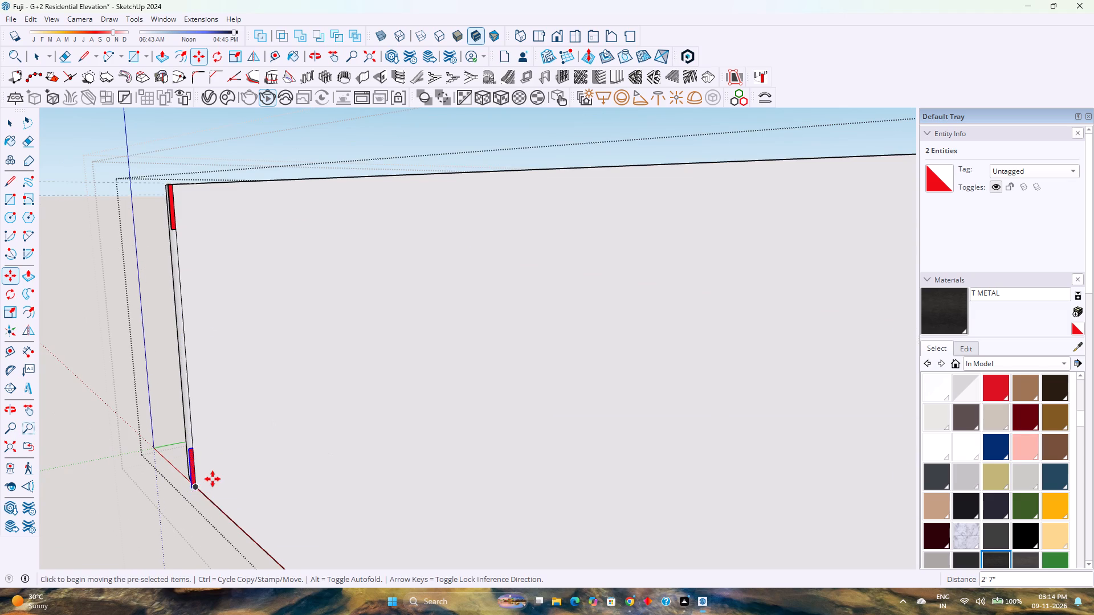
text(/4)
key(Return)
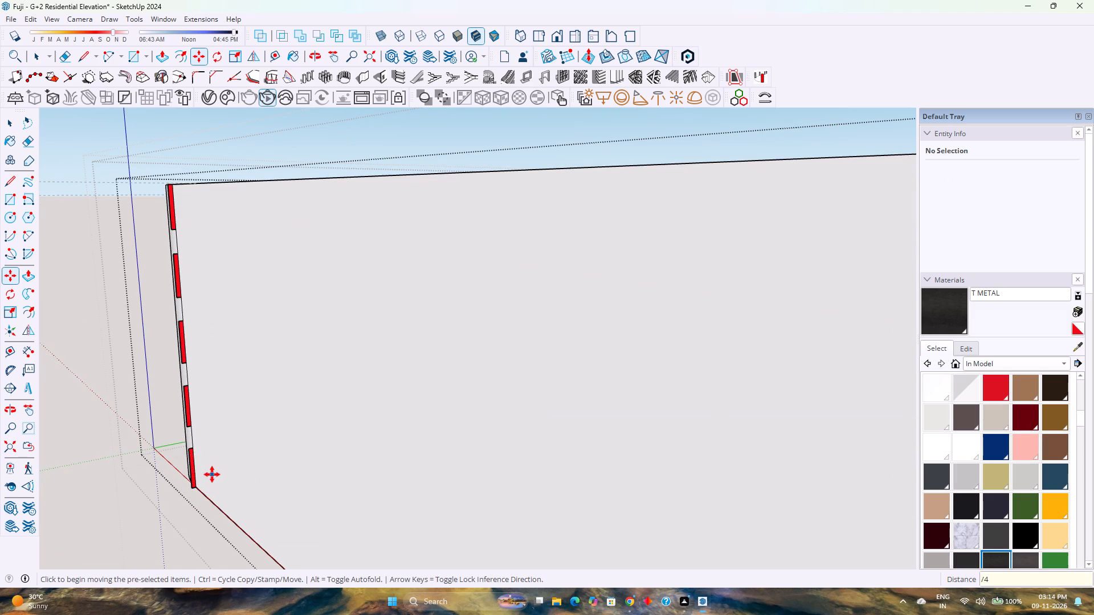
text(/5)
key(Return)
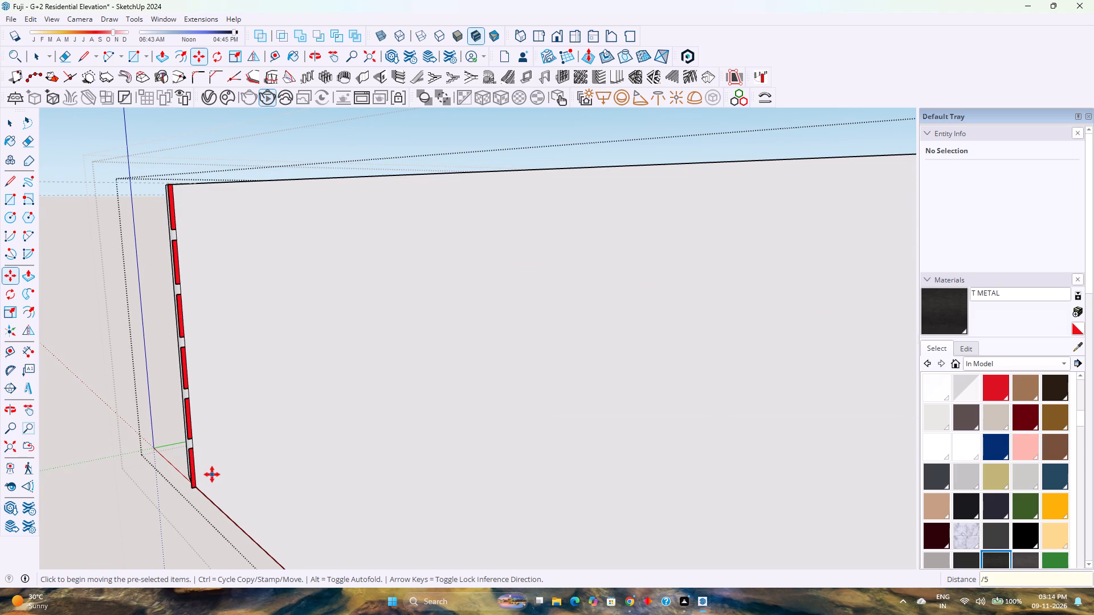
text(/6)
key(Return)
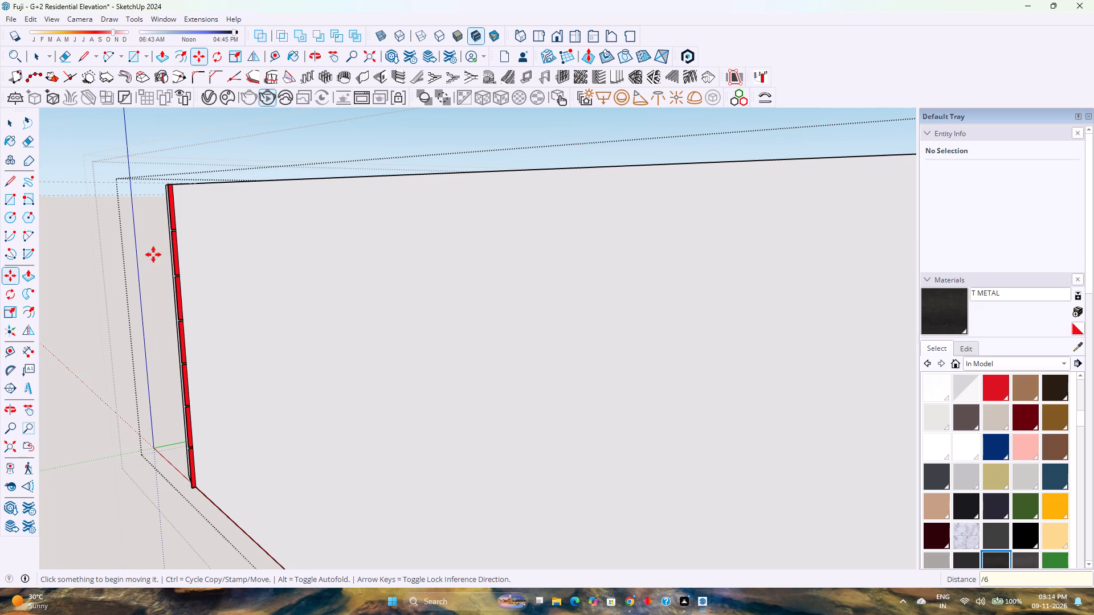
Examine the spacing of the arrayed strip profiles along the seam between the rounded corner and front face.
scroll(173, 247, up, 7)
middle_drag(177, 214, 283, 220)
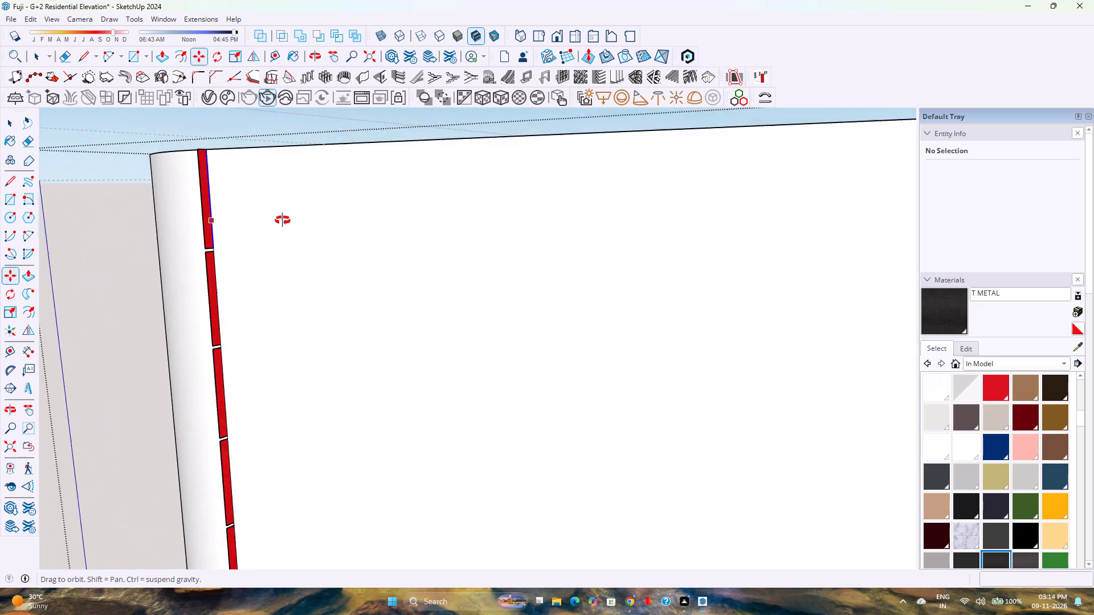
middle_drag(283, 220, 291, 220)
middle_click(291, 220)
scroll(293, 220, down, 11)
key(space)
scroll(218, 215, up, 2)
middle_drag(218, 215, 231, 226)
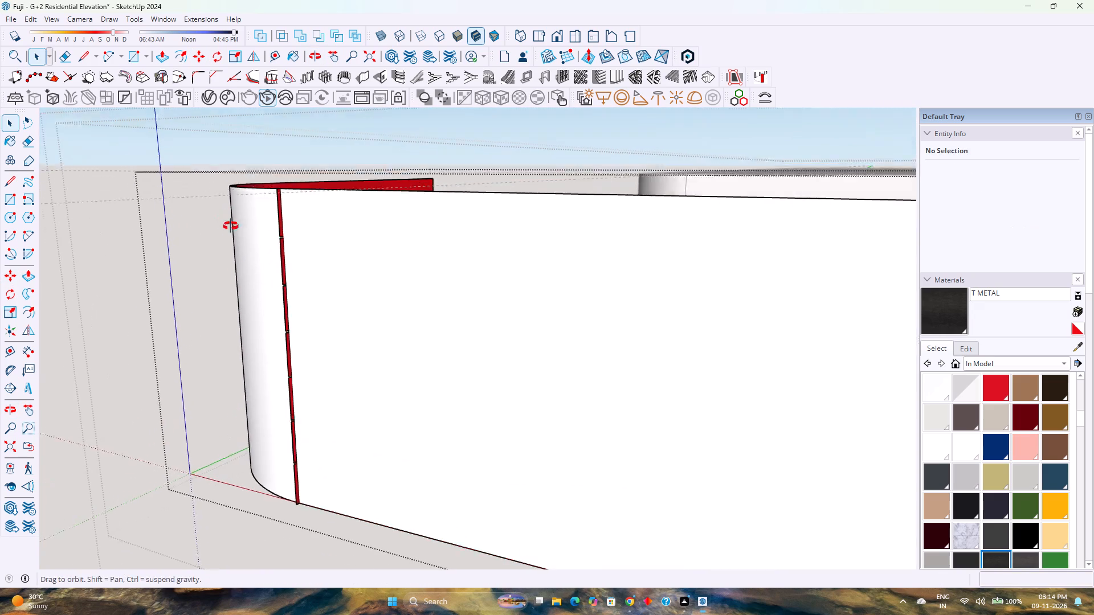
middle_drag(231, 226, 251, 263)
middle_click(251, 263)
middle_click(251, 263)
middle_drag(252, 264, 255, 269)
middle_click(256, 272)
middle_click(258, 277)
middle_drag(259, 282, 260, 287)
middle_drag(268, 367, 271, 378)
middle_click(271, 379)
scroll(359, 256, down, 6)
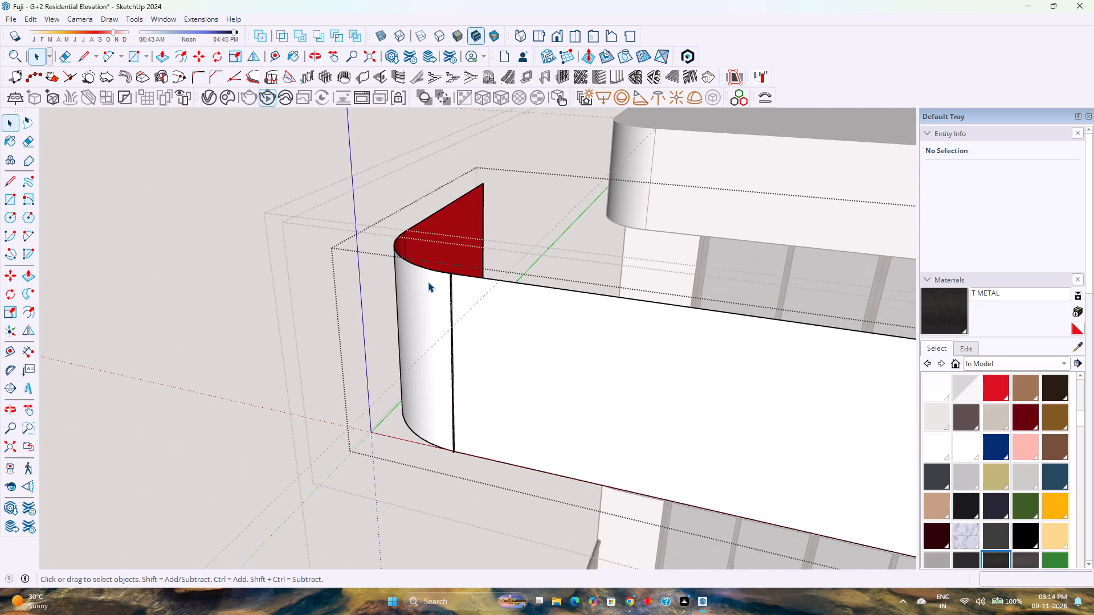
scroll(428, 282, up, 4)
middle_drag(445, 288, 273, 290)
middle_click(264, 290)
scroll(435, 302, up, 2)
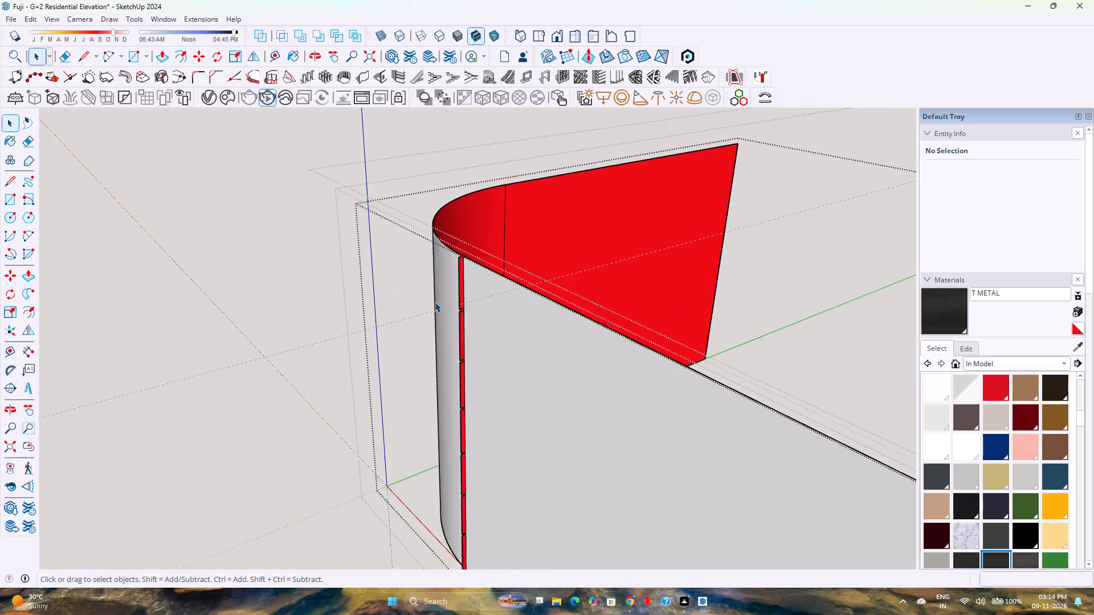
Select all seven strip profiles at the seam and copy them 15' 3" to the far end of the front face.
scroll(435, 302, up, 1)
double_click(464, 282)
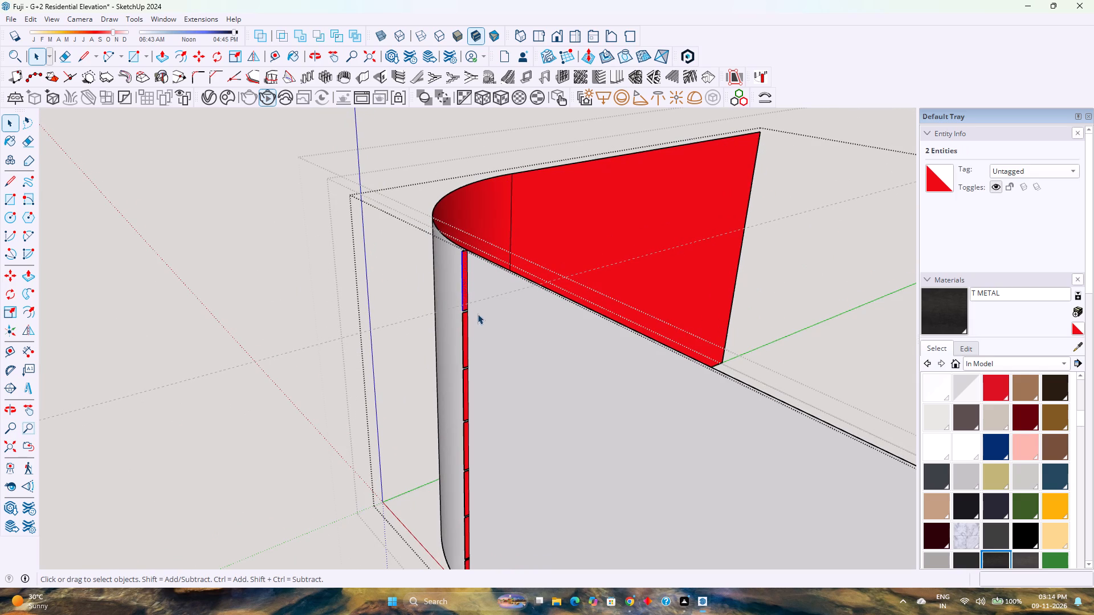
scroll(458, 334, up, 4)
ctrl+double_click(469, 340)
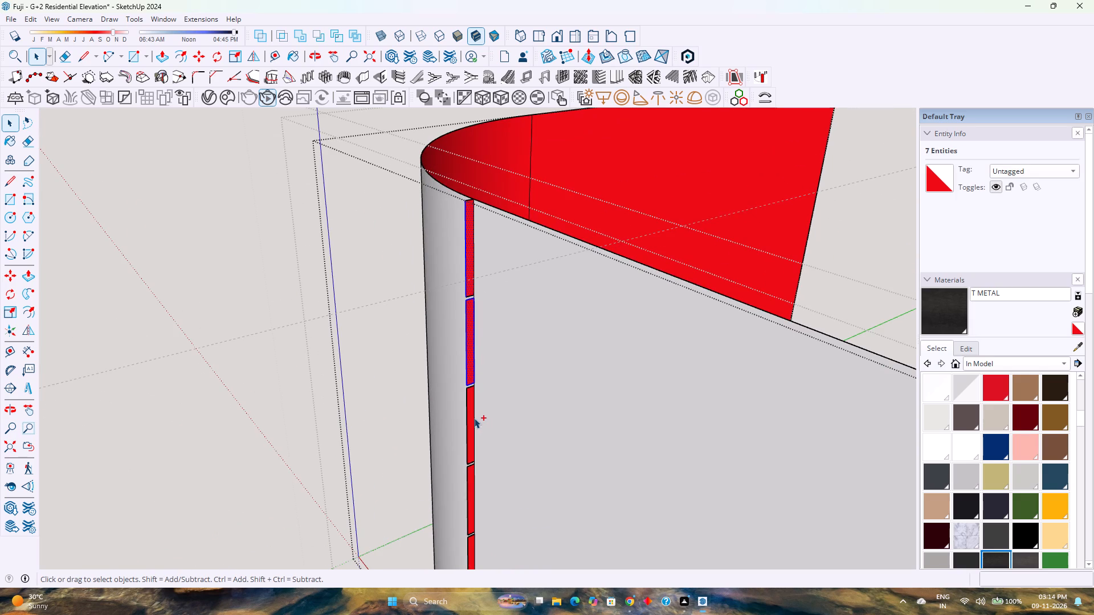
ctrl+double_click(472, 427)
ctrl+double_click(470, 486)
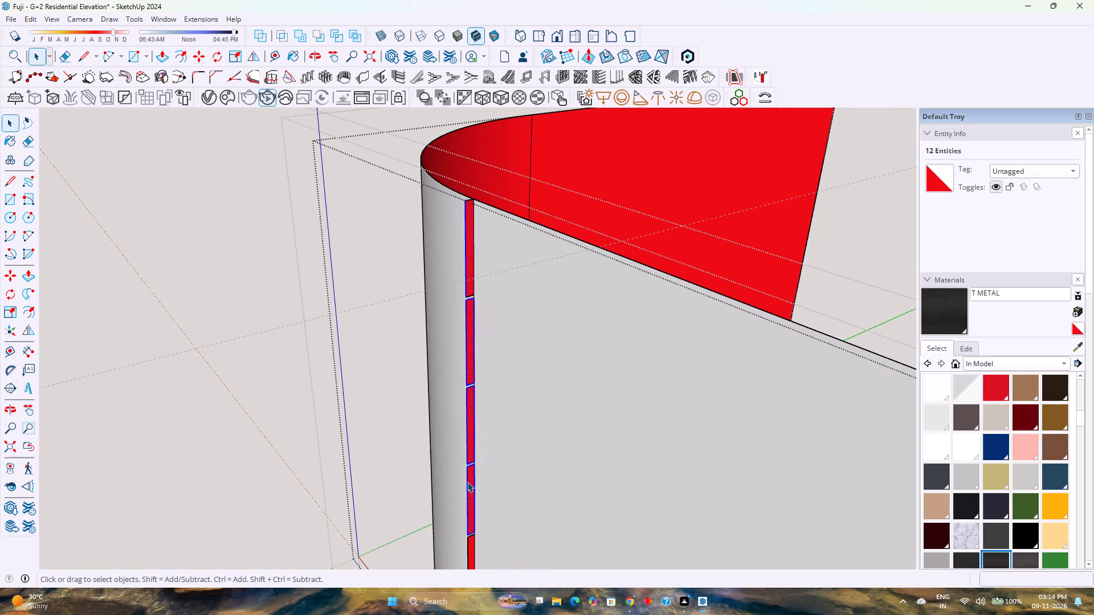
scroll(463, 466, down, 4)
shift+middle_drag(479, 466, 420, 386)
shift+middle_drag(417, 382, 414, 375)
shift+middle_click(410, 369)
scroll(409, 469, up, 3)
ctrl+double_click(415, 449)
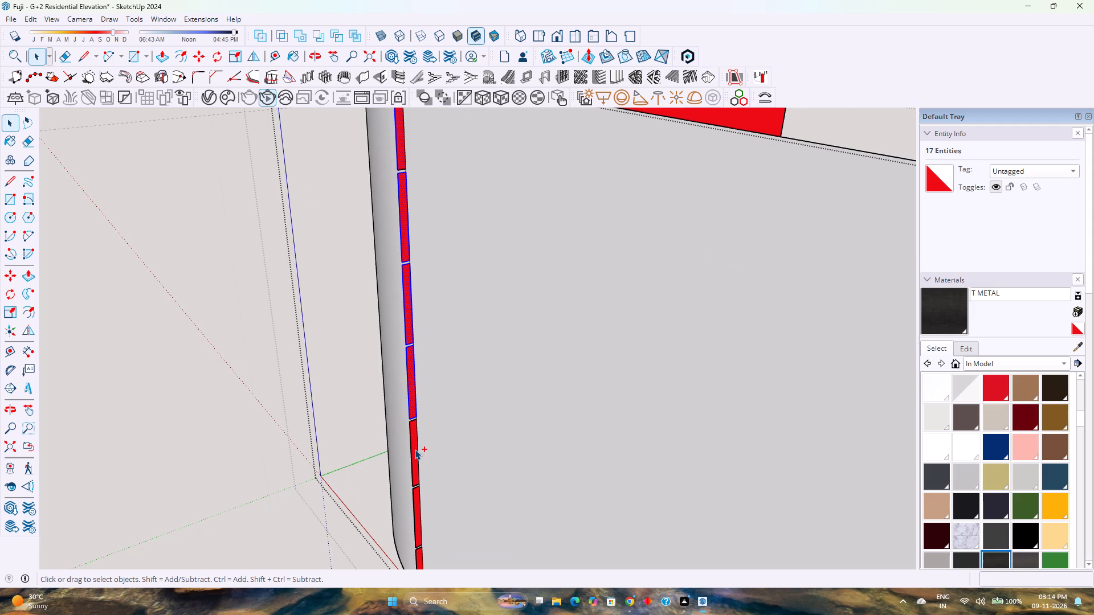
scroll(407, 433, down, 4)
scroll(418, 490, up, 6)
ctrl+double_click(413, 491)
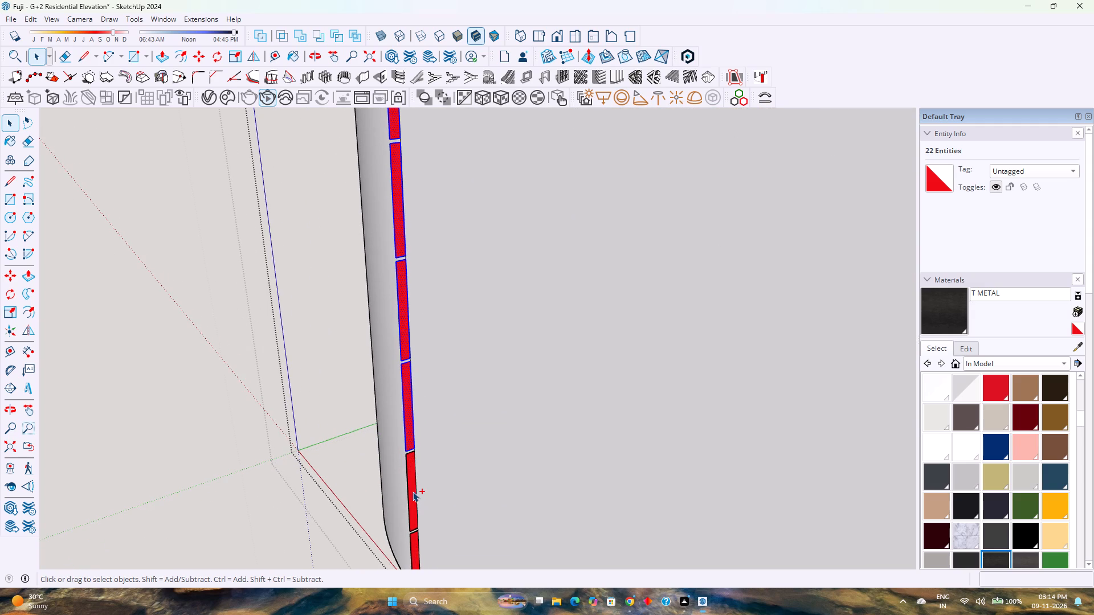
scroll(408, 483, down, 5)
shift+middle_drag(422, 503, 387, 422)
shift+middle_click(386, 417)
shift+middle_click(385, 413)
scroll(373, 438, up, 6)
ctrl+double_click(382, 457)
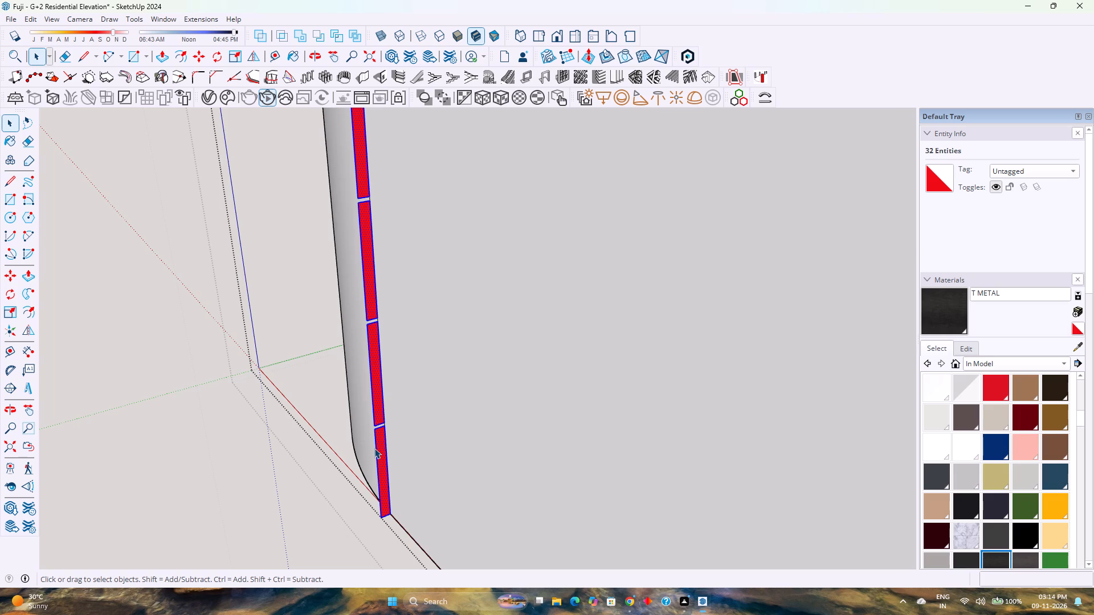
scroll(374, 448, down, 14)
key(m)
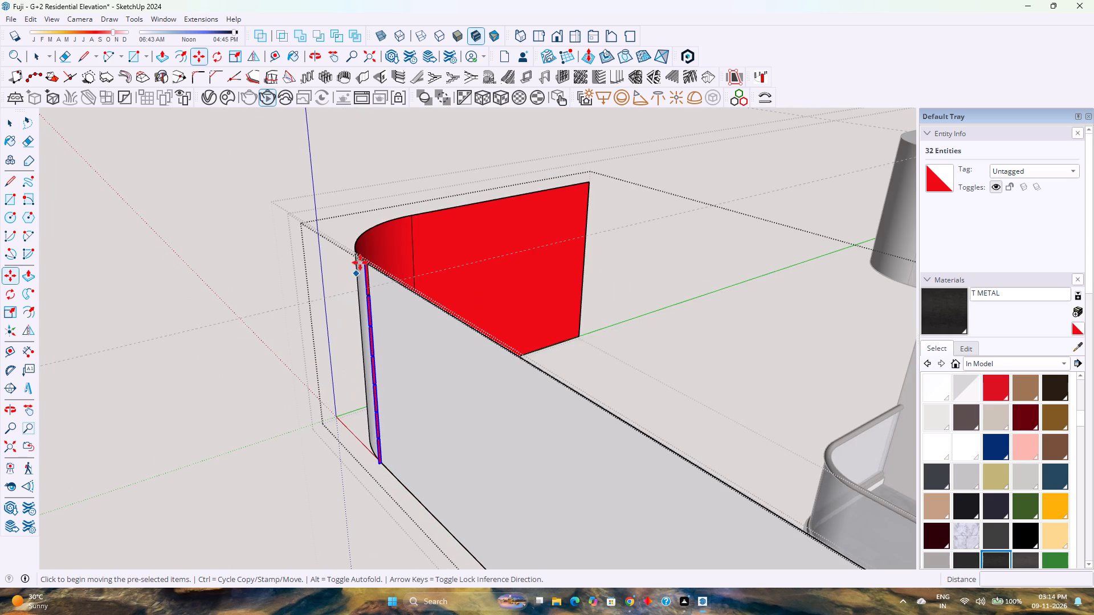
scroll(373, 268, up, 18)
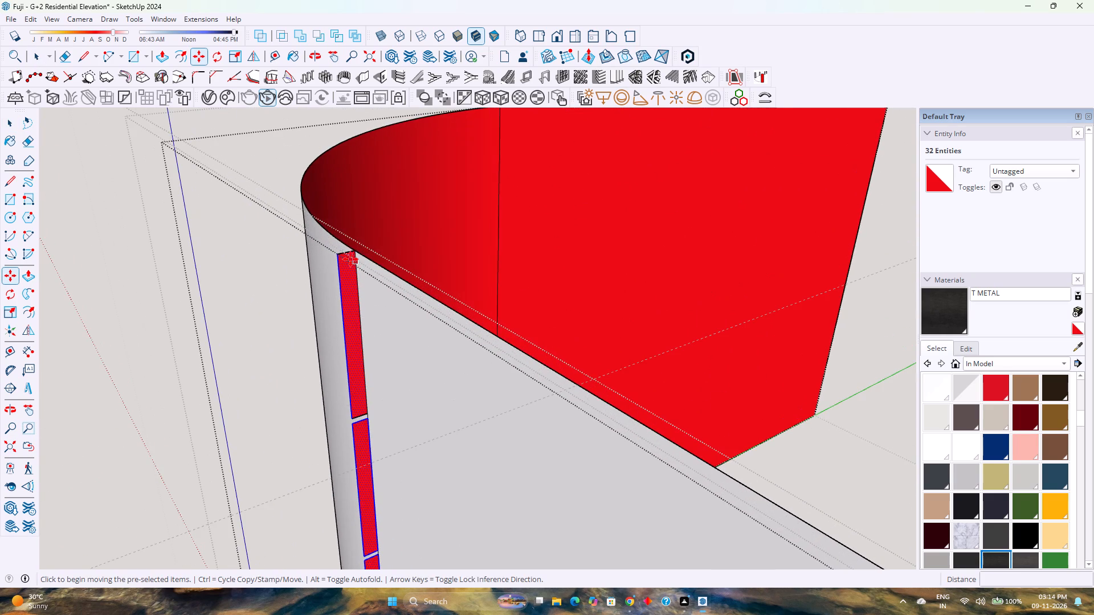
click(352, 251)
scroll(391, 302, down, 9)
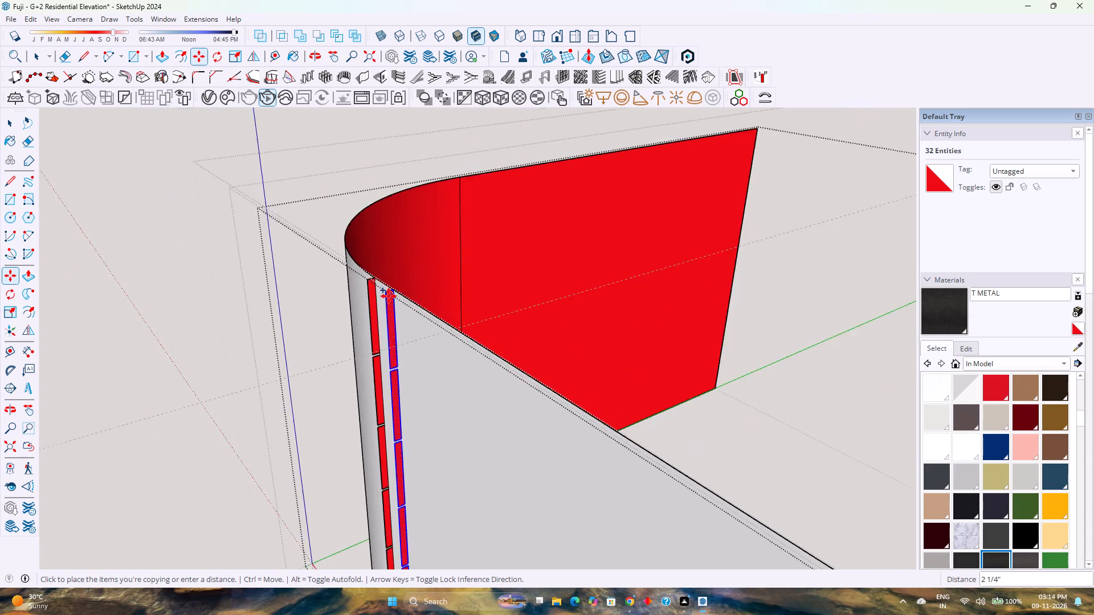
scroll(389, 296, down, 20)
scroll(387, 292, down, 9)
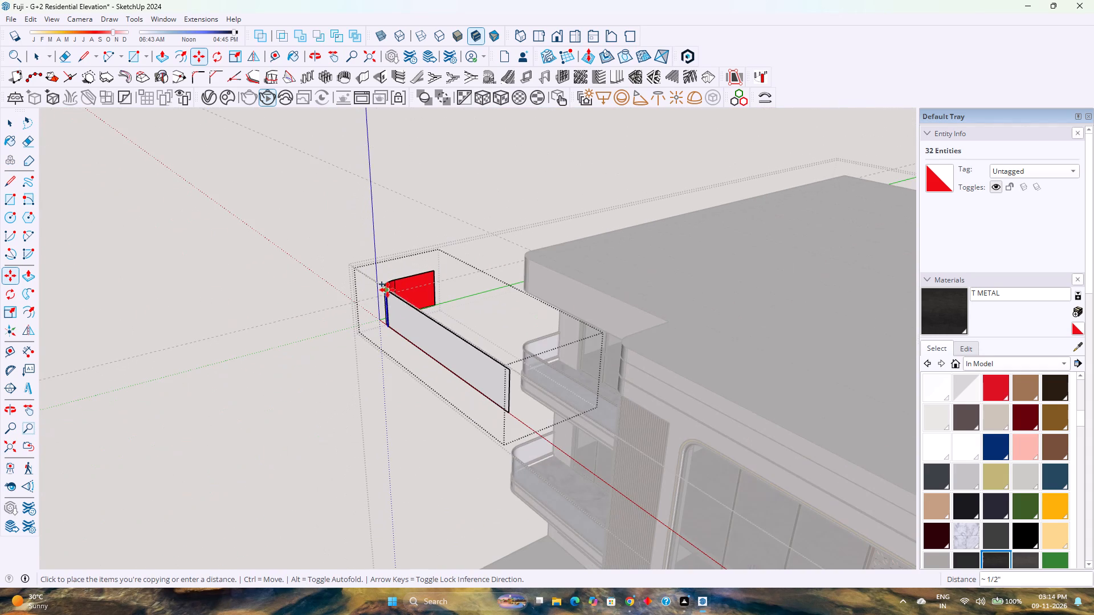
scroll(507, 370, up, 15)
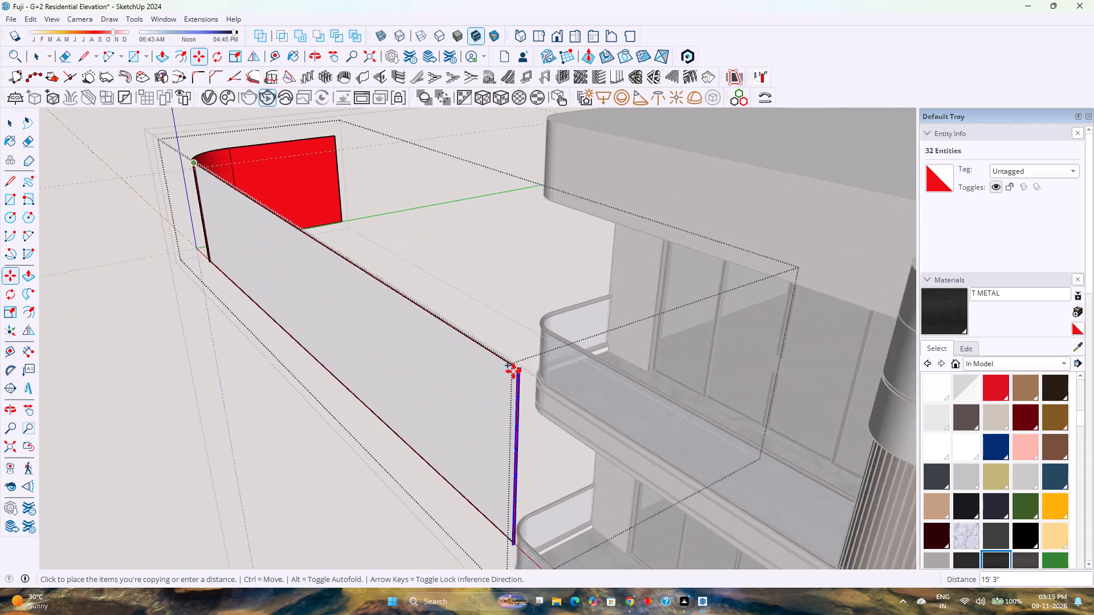
scroll(513, 371, up, 7)
click(526, 372)
key(space)
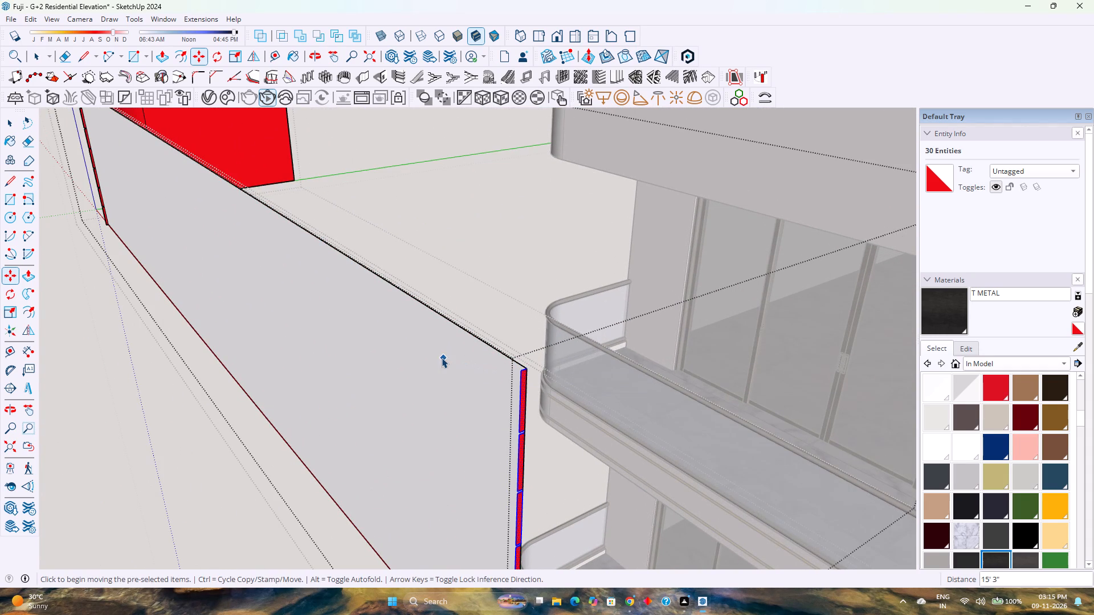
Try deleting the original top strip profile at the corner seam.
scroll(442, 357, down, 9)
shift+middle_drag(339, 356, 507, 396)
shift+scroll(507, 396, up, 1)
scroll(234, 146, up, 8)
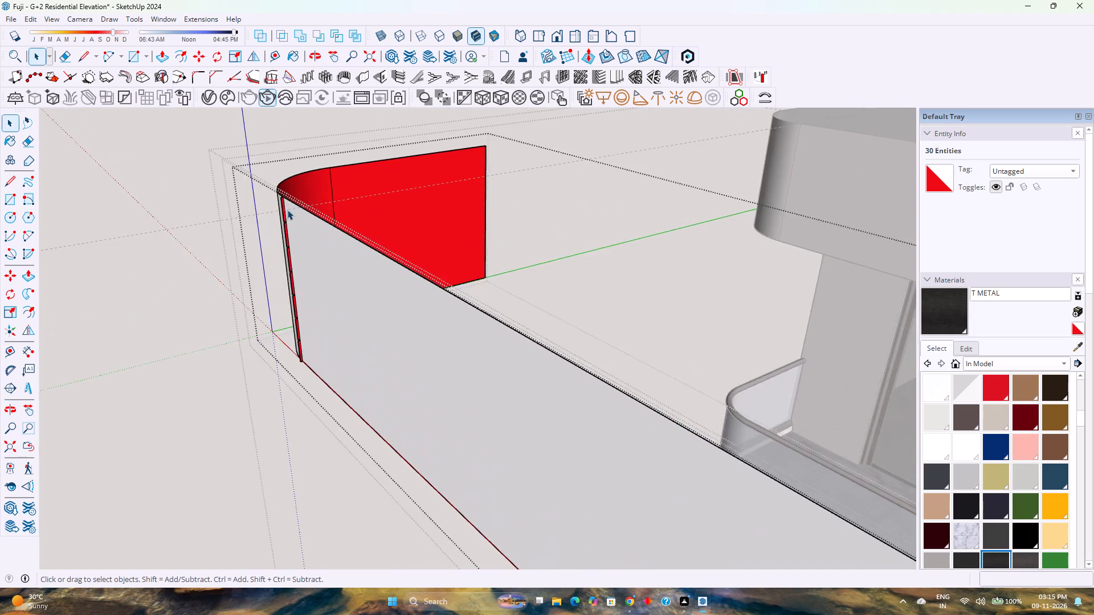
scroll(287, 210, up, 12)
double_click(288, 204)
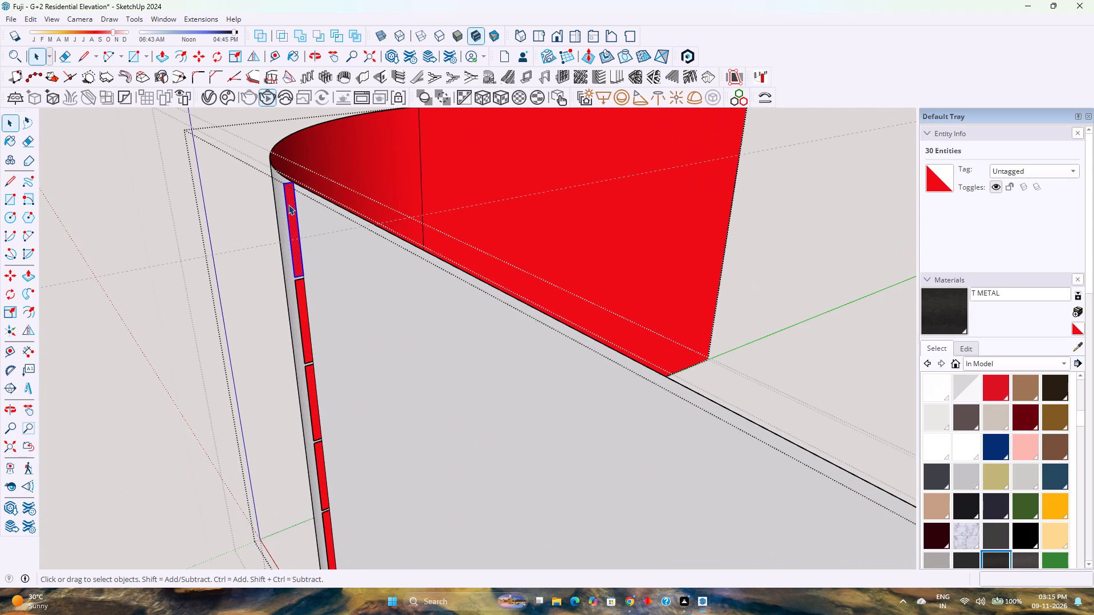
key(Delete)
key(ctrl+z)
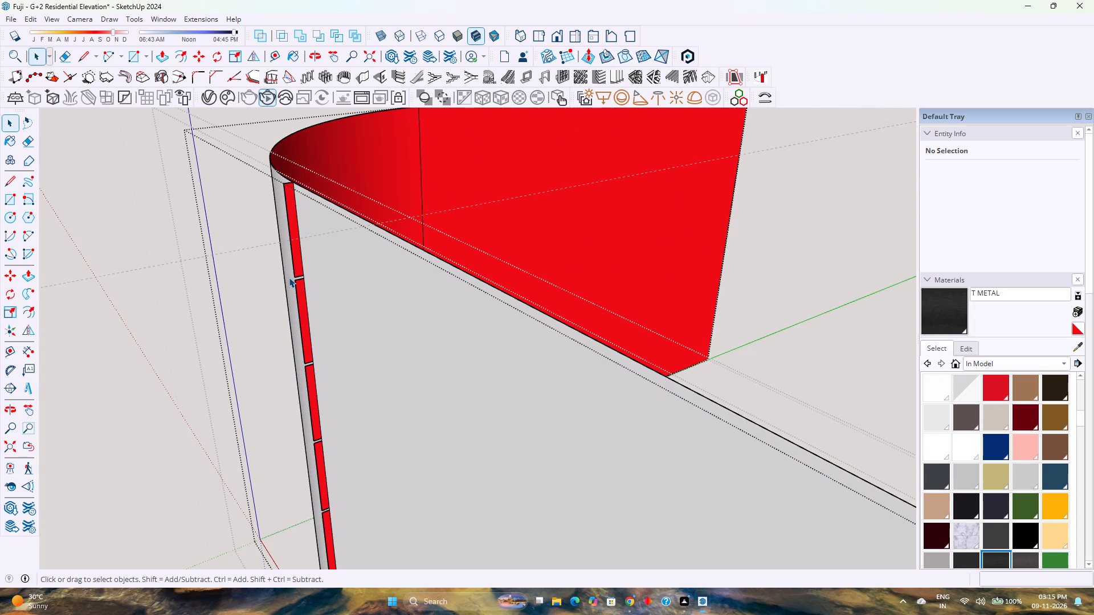
Erase the top two original strip profiles at the seam between the rounded corner and the front face.
key(e)
click(291, 243)
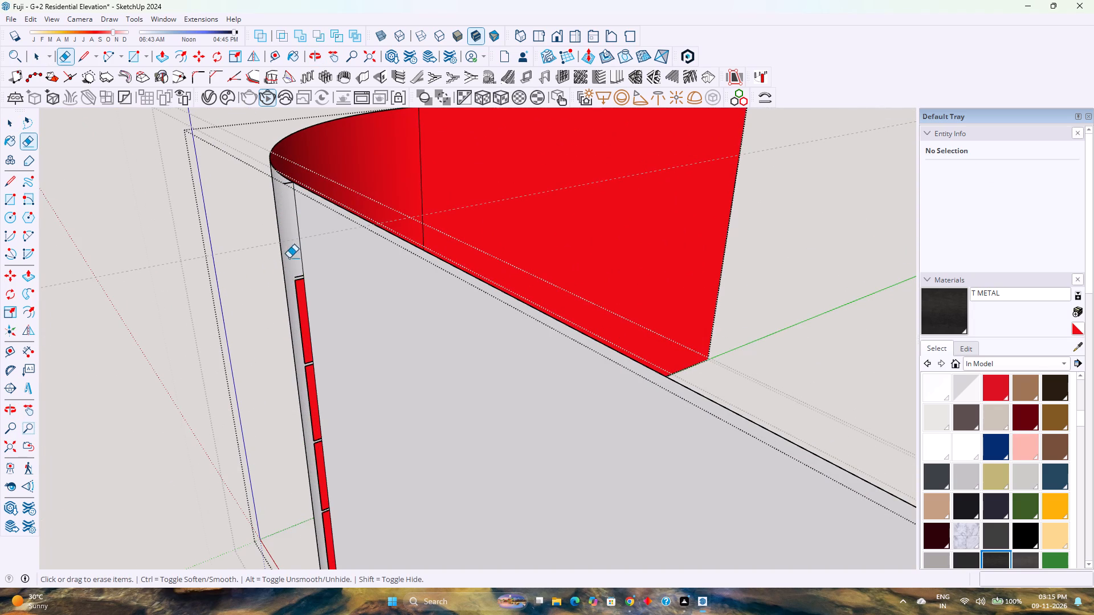
drag(296, 275, 305, 298)
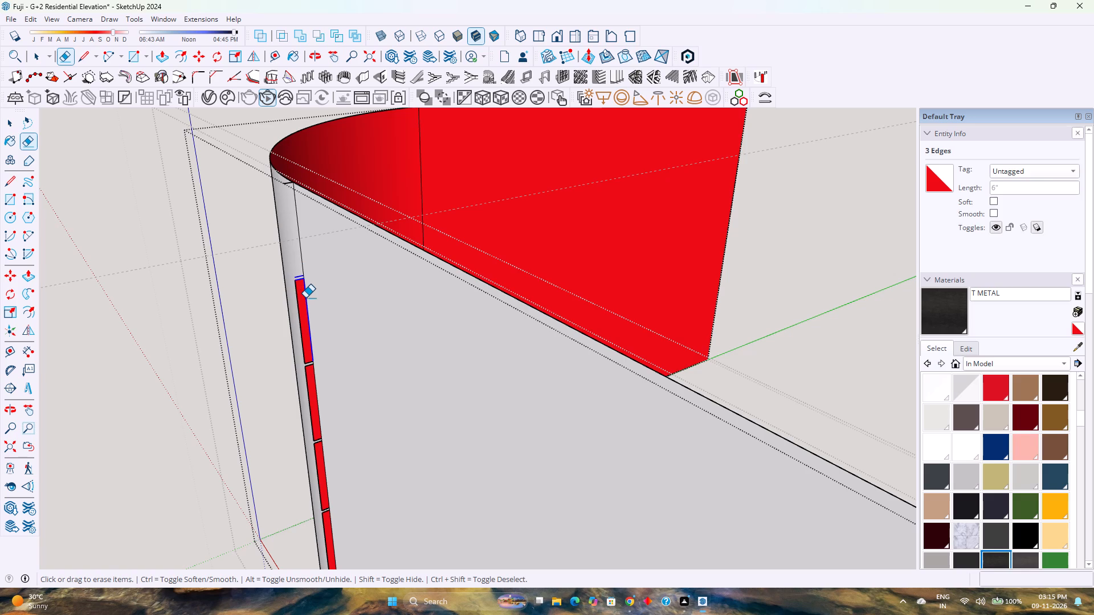
key(ctrl+z)
drag(295, 275, 298, 293)
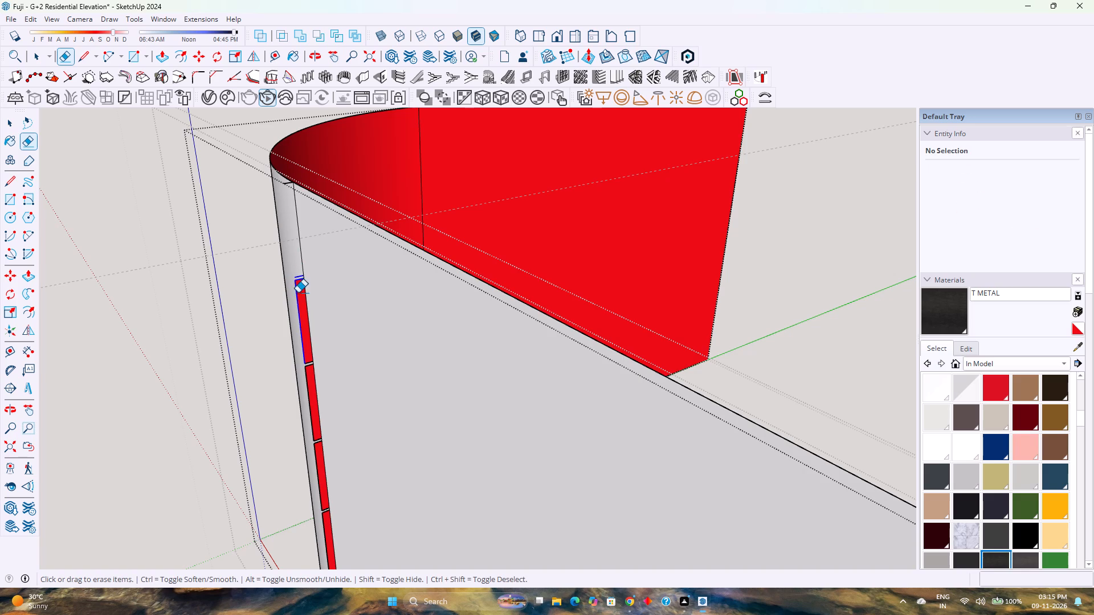
drag(298, 293, 306, 360)
Erase the two lowest original strip profiles at the bottom of the corner seam.
scroll(316, 442, down, 5)
shift+middle_drag(321, 495, 322, 464)
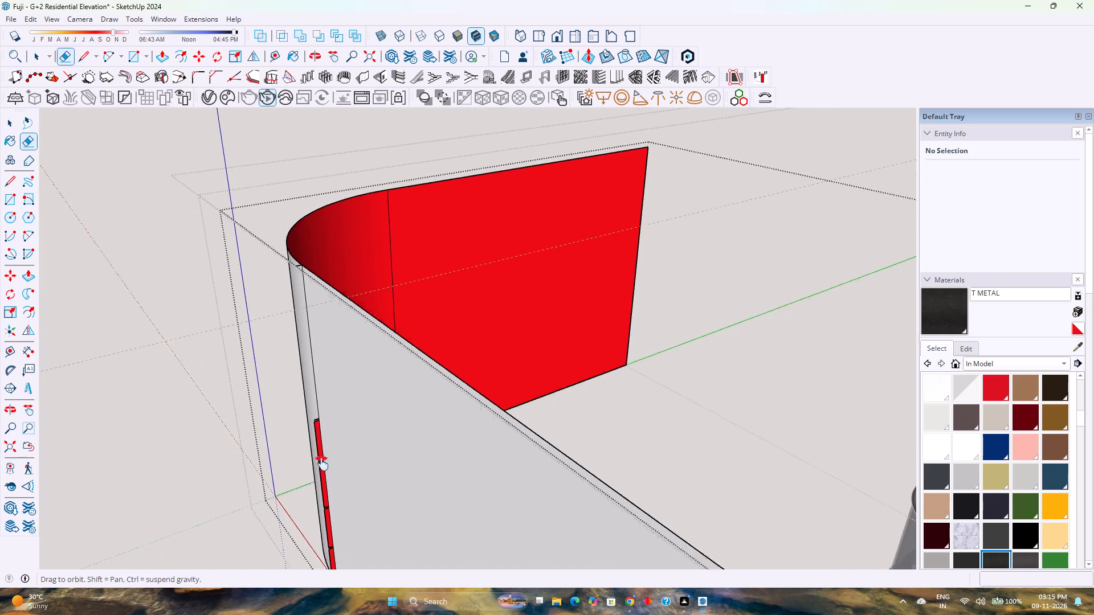
shift+middle_drag(322, 464, 346, 363)
scroll(345, 483, up, 11)
drag(372, 484, 368, 483)
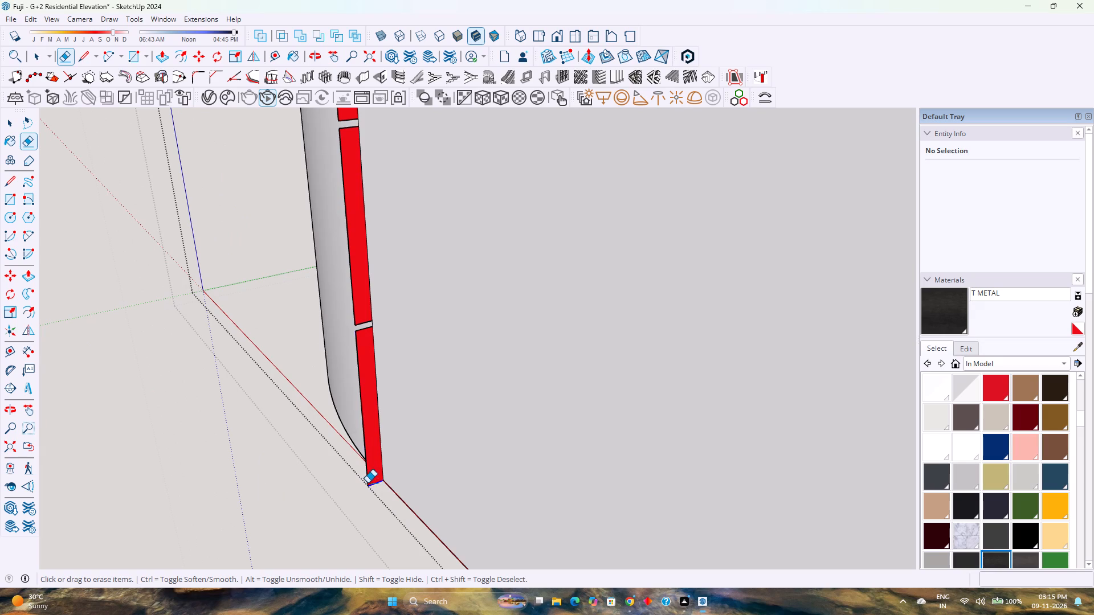
drag(368, 483, 360, 479)
drag(361, 317, 368, 363)
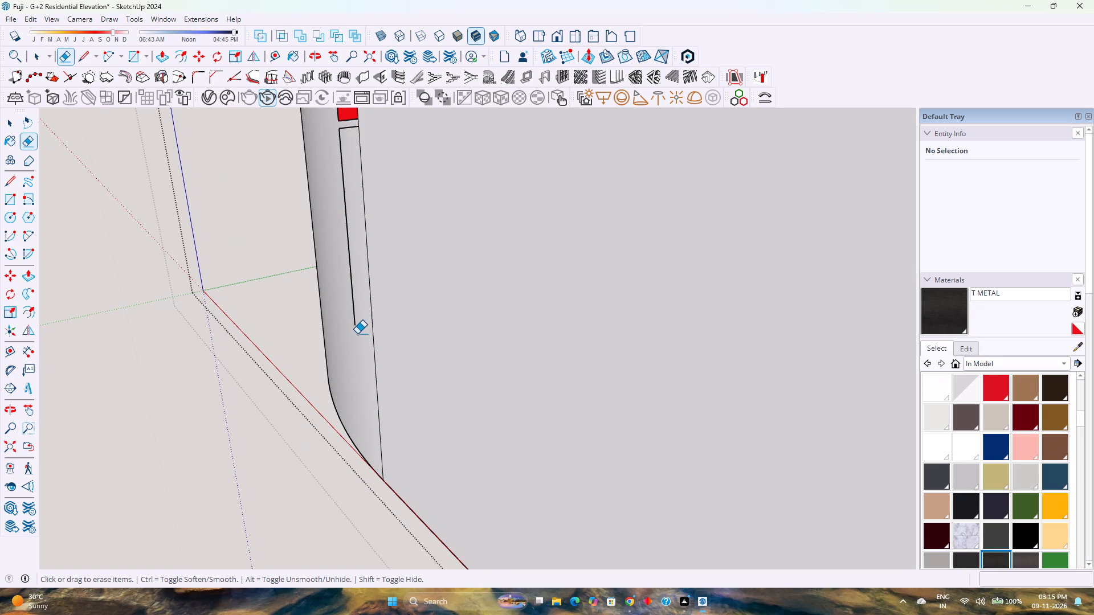
click(355, 312)
Erase the remaining middle strip profiles and the leftover short edges along the corner seam up to its top.
scroll(349, 251, down, 1)
shift+middle_drag(354, 252, 344, 516)
shift+middle_click(344, 516)
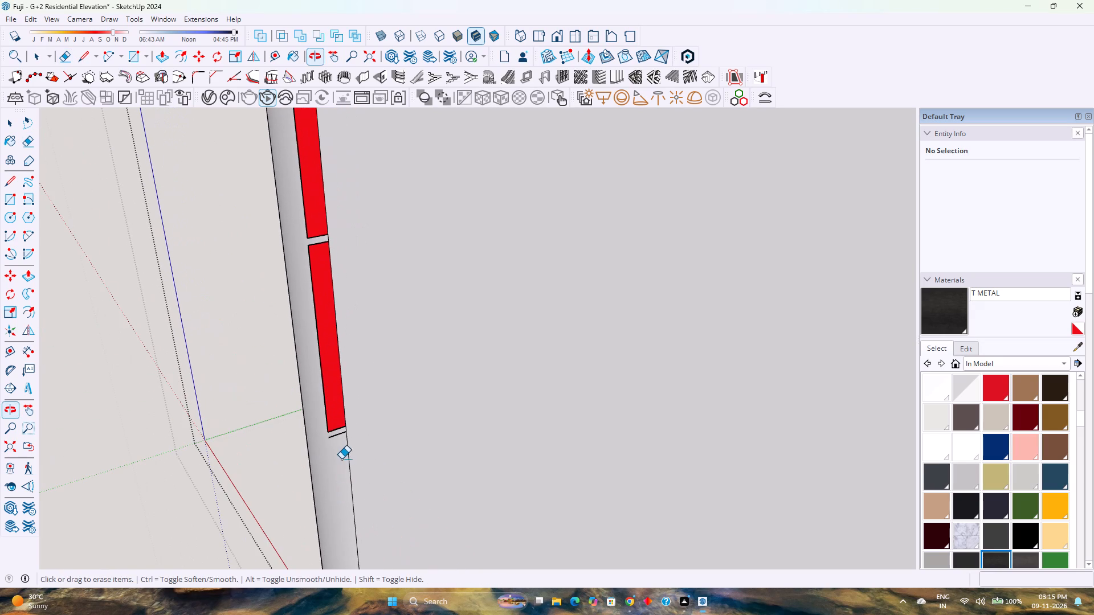
drag(340, 437, 311, 403)
shift+scroll(317, 355, down, 1)
shift+middle_drag(317, 355, 303, 542)
drag(299, 480, 298, 473)
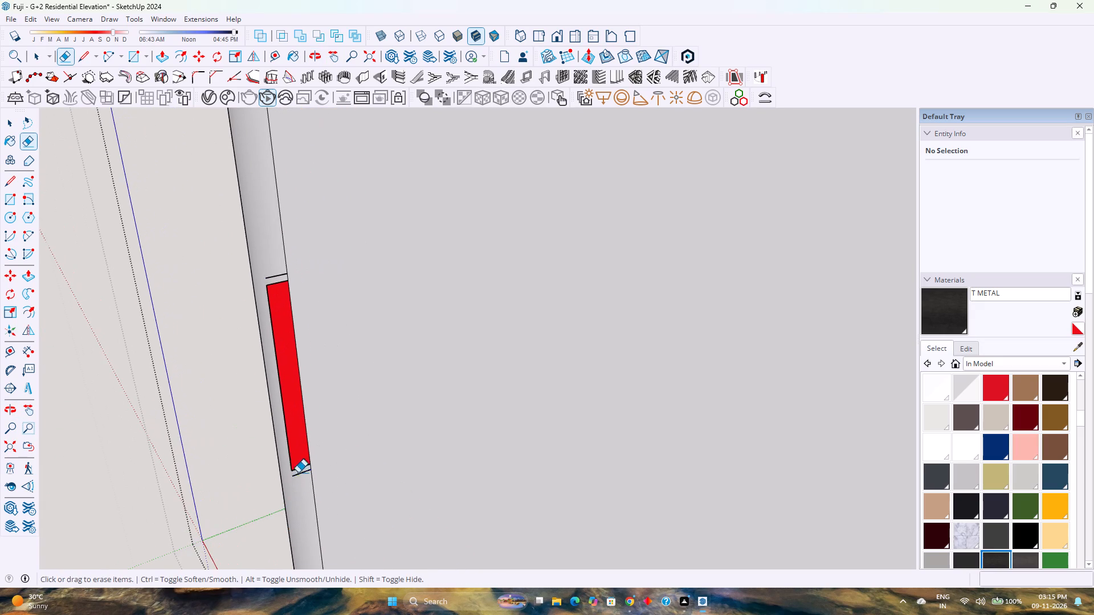
drag(298, 473, 293, 450)
drag(289, 438, 279, 428)
drag(276, 290, 276, 270)
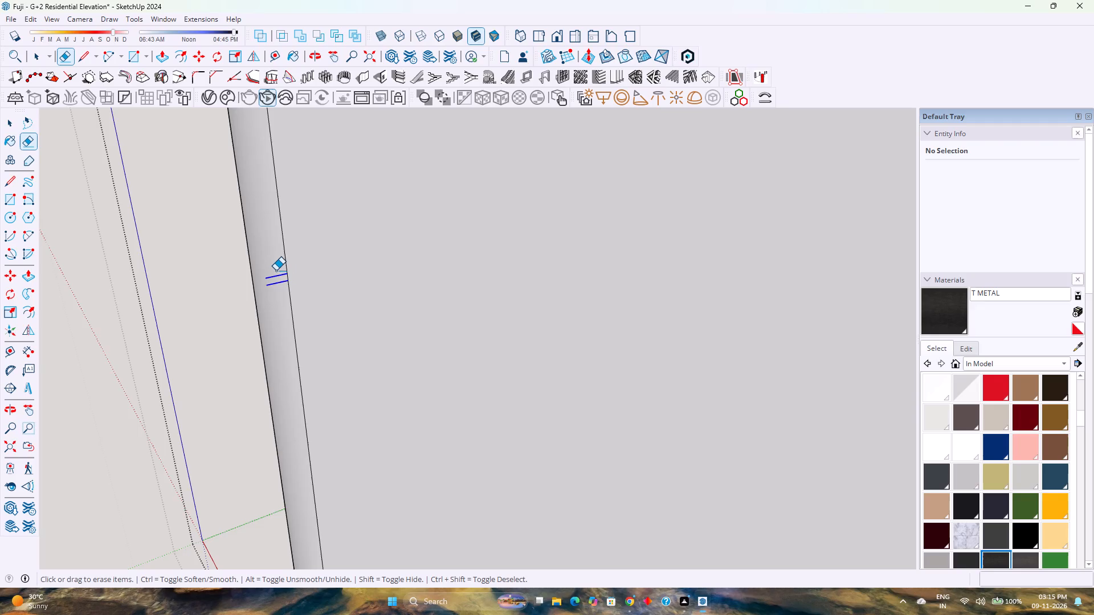
drag(276, 270, 276, 264)
scroll(264, 274, down, 9)
shift+middle_drag(267, 270, 305, 543)
shift+middle_click(305, 543)
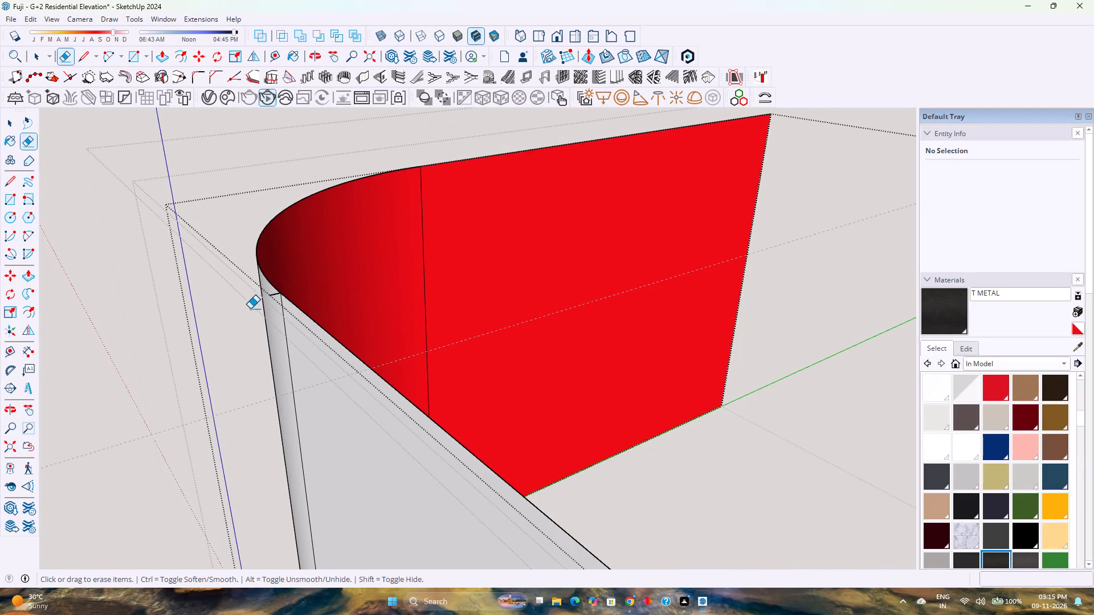
click(268, 294)
Select only the top edges of the front face, rounded corner and side face, and weld them into one curve.
scroll(244, 323, down, 8)
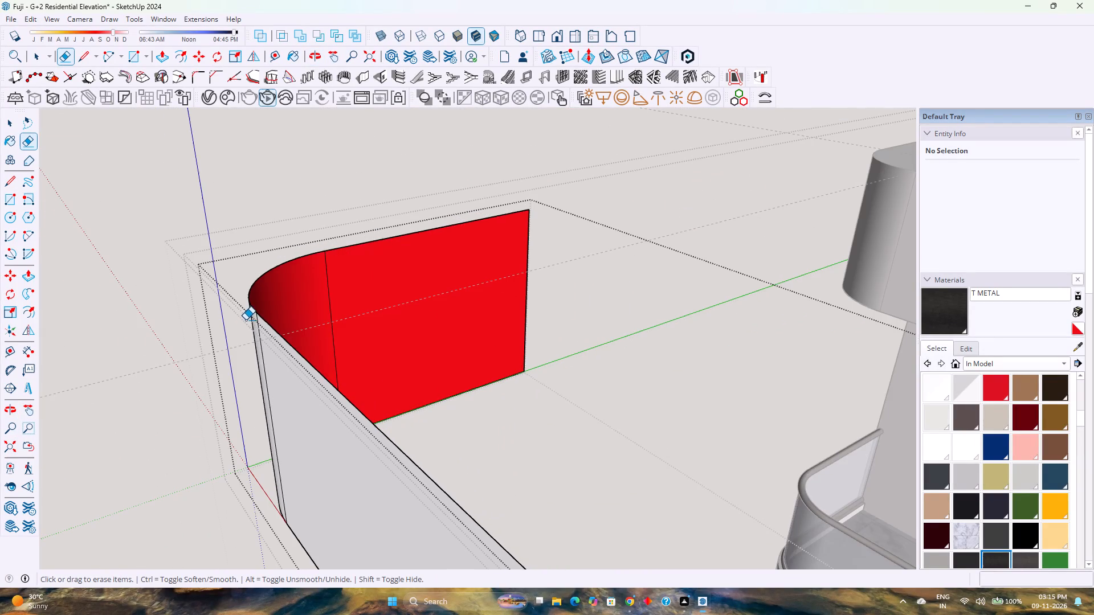
key(space)
click(309, 363)
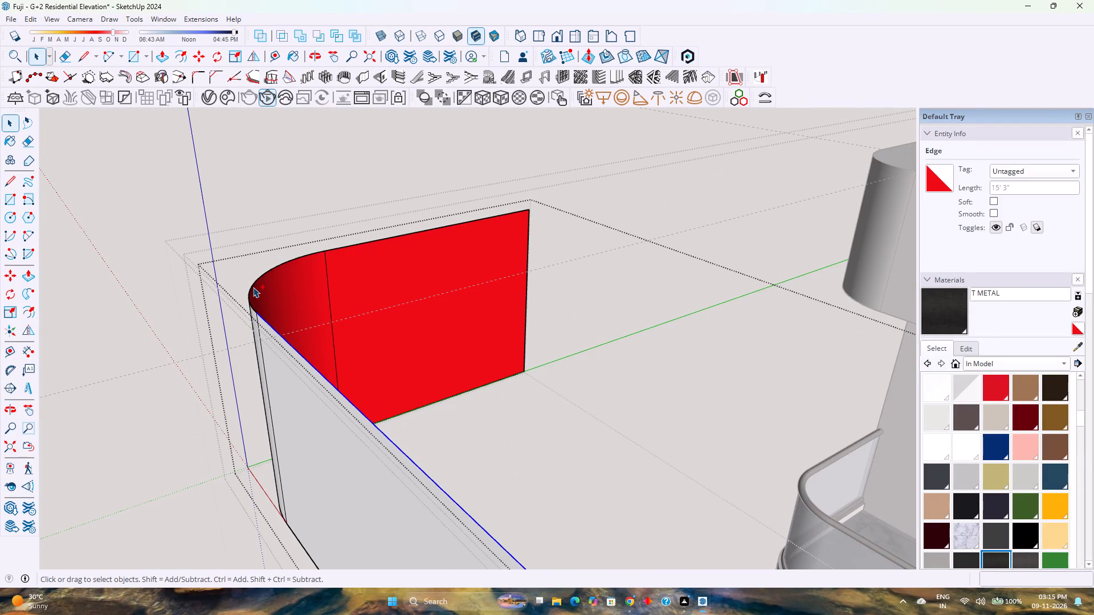
ctrl+click(251, 286)
scroll(246, 298, down, 1)
middle_drag(247, 299, 261, 308)
middle_drag(261, 308, 363, 433)
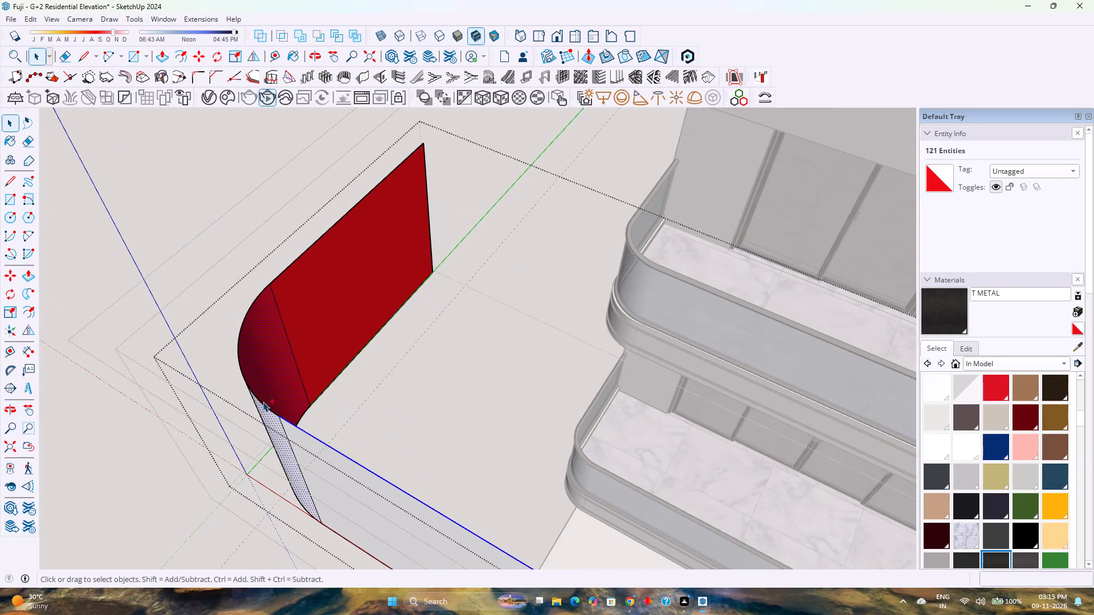
ctrl+click(260, 403)
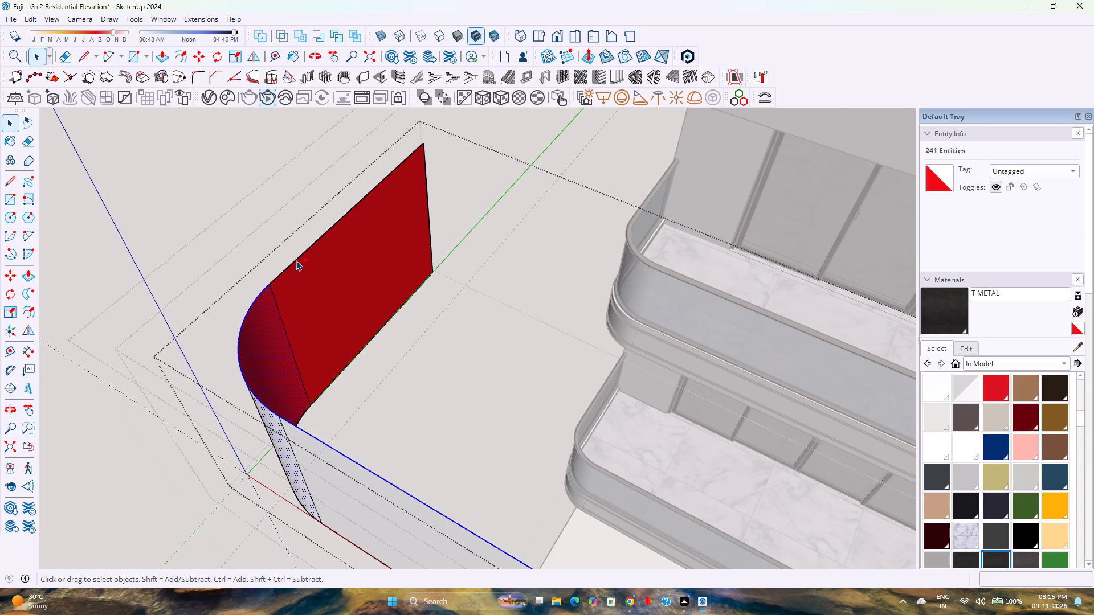
ctrl+click(296, 260)
right_click(296, 260)
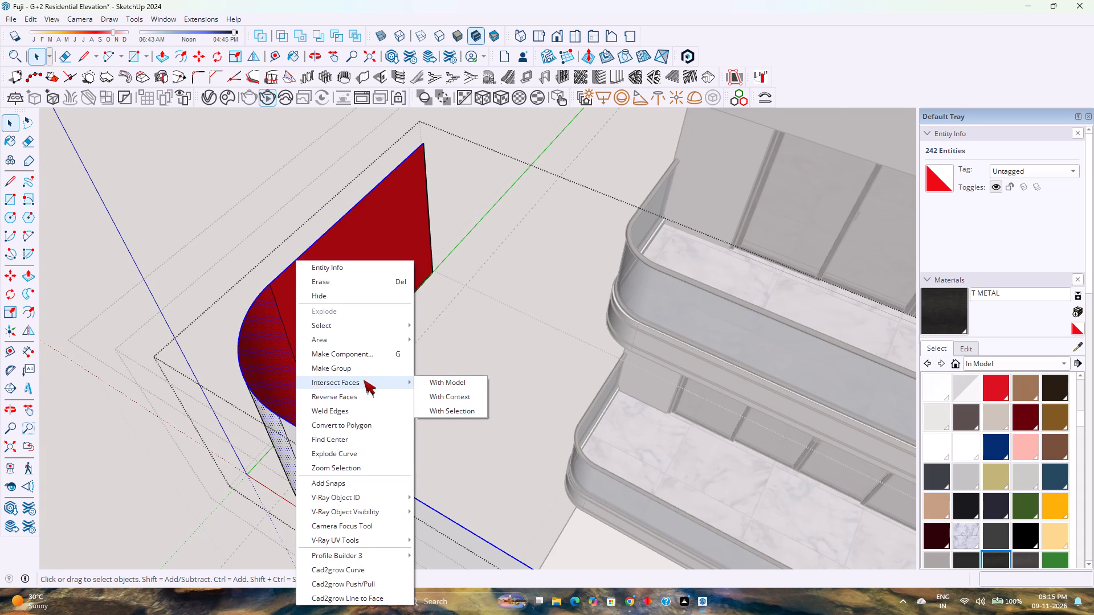
click(472, 409)
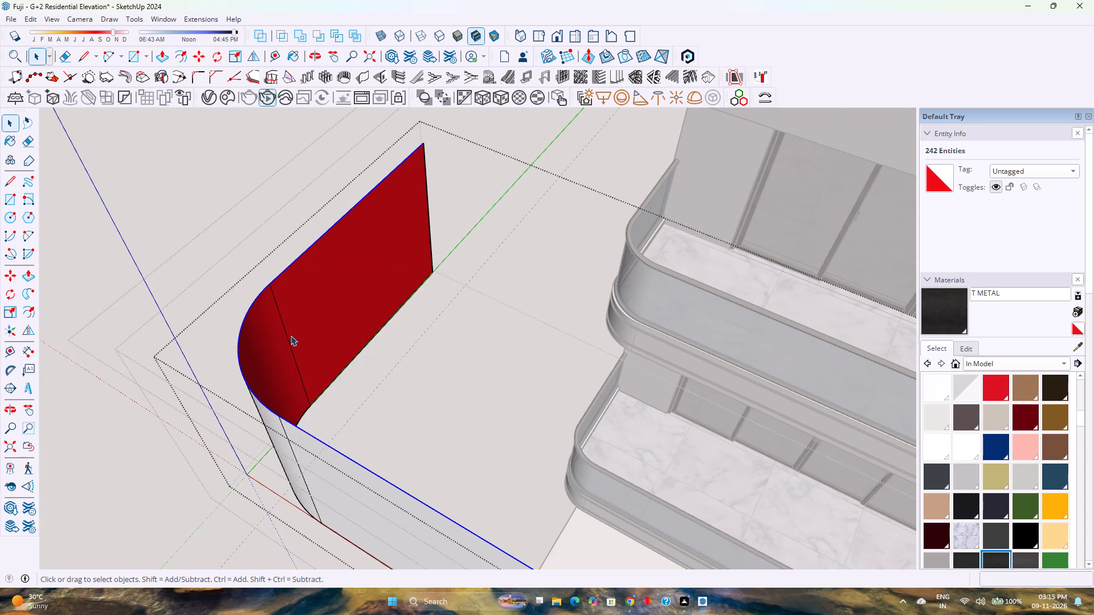
scroll(290, 331, down, 8)
scroll(354, 384, down, 5)
middle_drag(363, 413, 343, 347)
middle_click(343, 347)
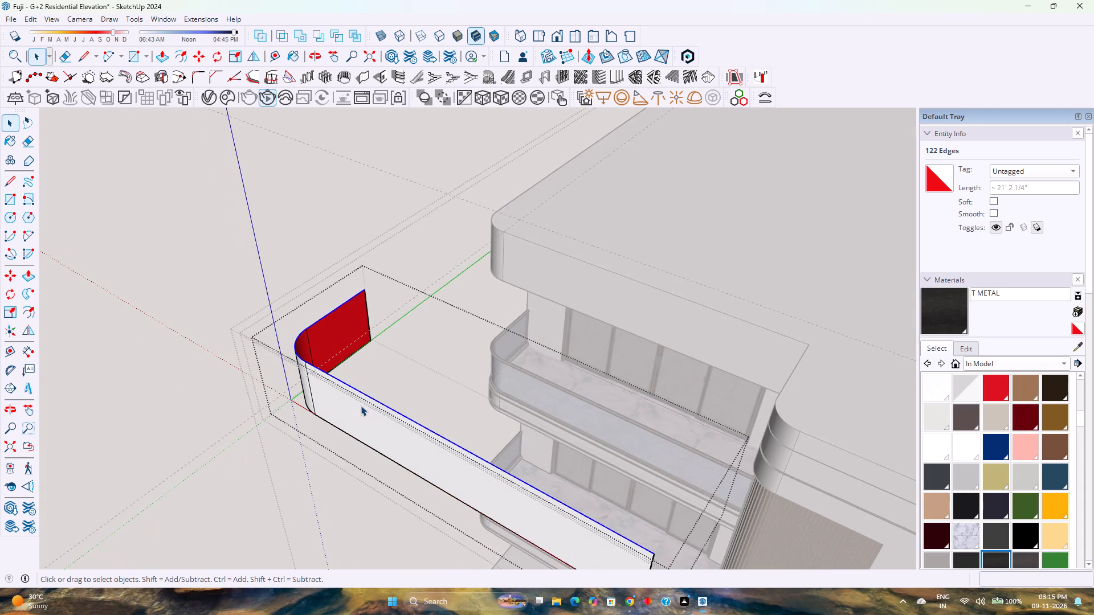
right_click(369, 395)
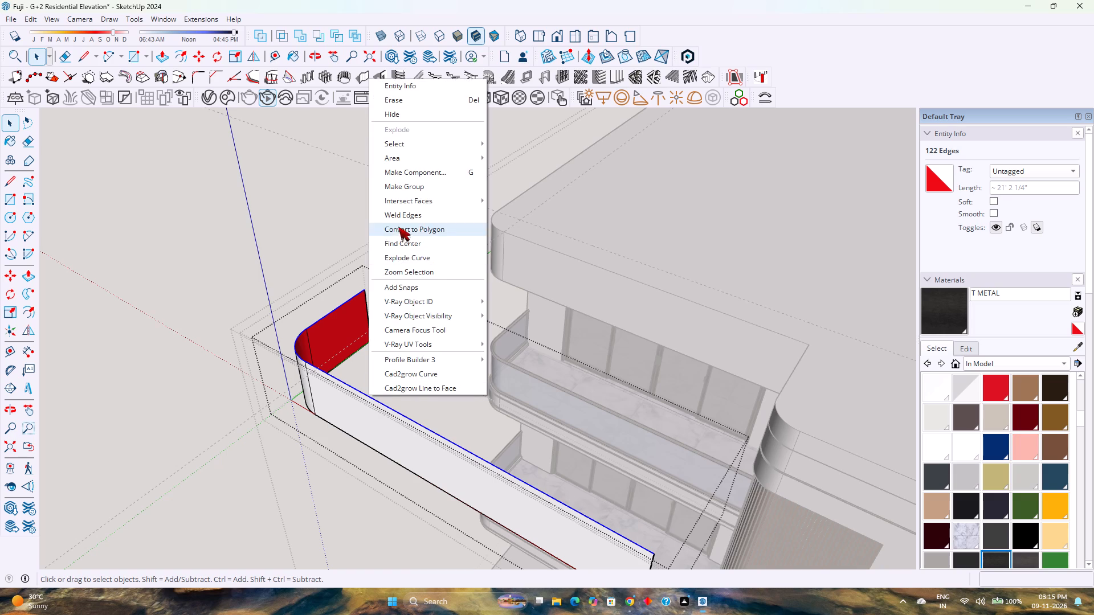
click(399, 215)
Extrude the top strip profile at the front face's far end along the welded top curve with Follow Me.
scroll(391, 404, down, 3)
middle_drag(354, 483, 300, 362)
middle_click(300, 362)
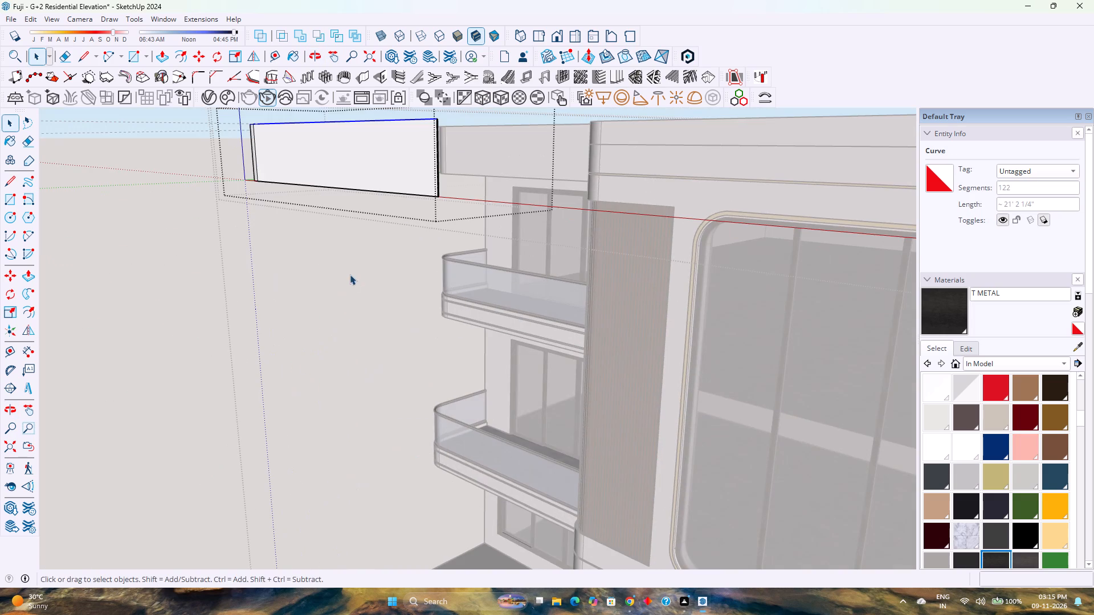
shift+scroll(364, 248, up, 1)
shift+middle_drag(364, 248, 397, 382)
shift+middle_click(397, 382)
scroll(441, 268, up, 12)
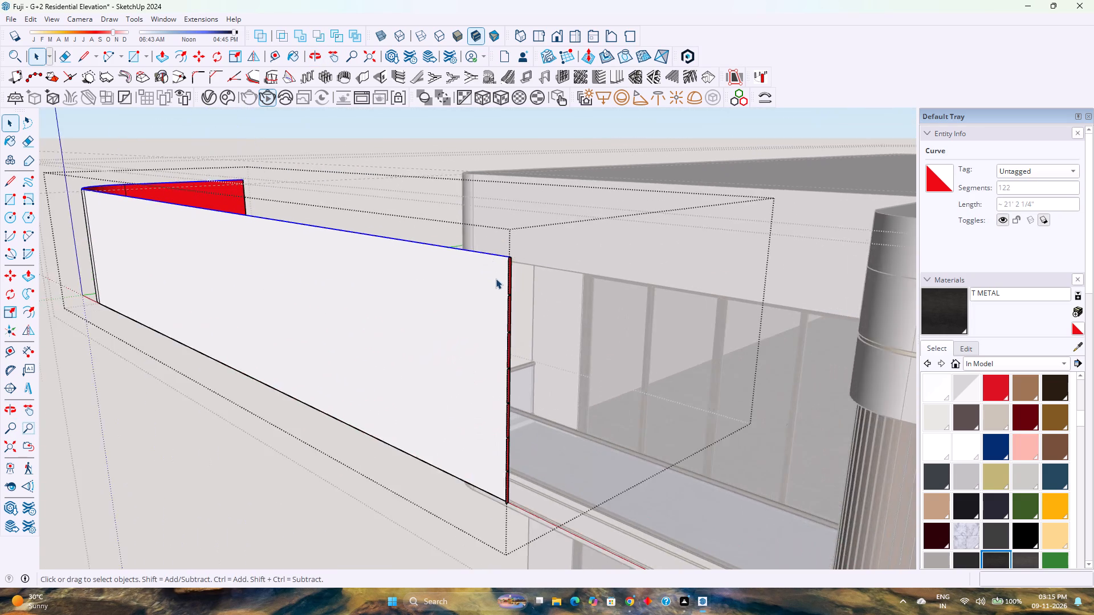
scroll(496, 278, up, 2)
middle_drag(496, 278, 366, 308)
click(28, 292)
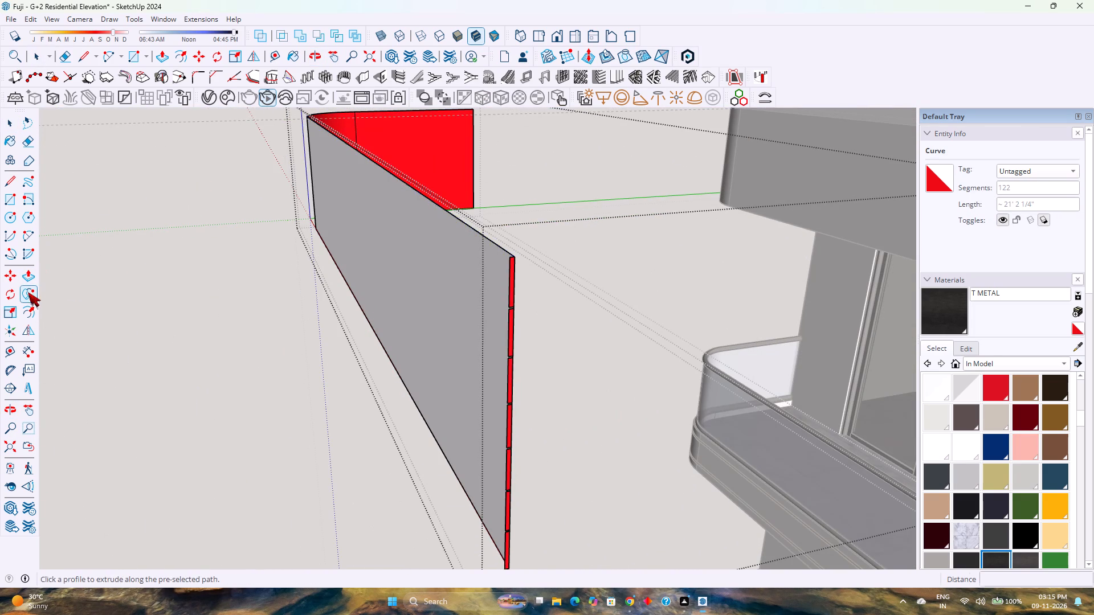
scroll(528, 277, up, 3)
click(500, 285)
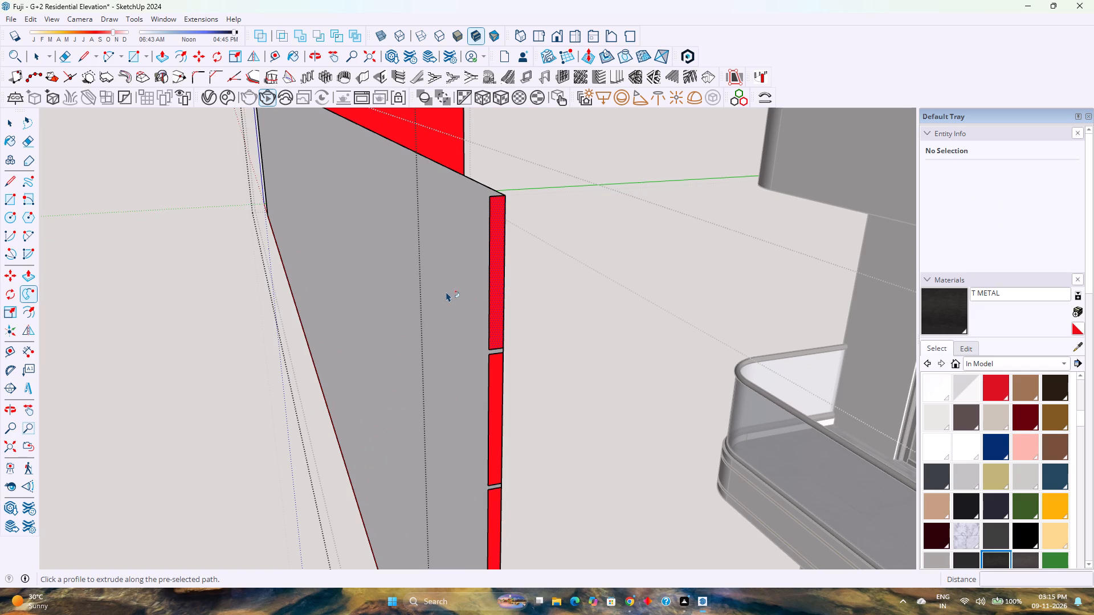
scroll(441, 292, down, 4)
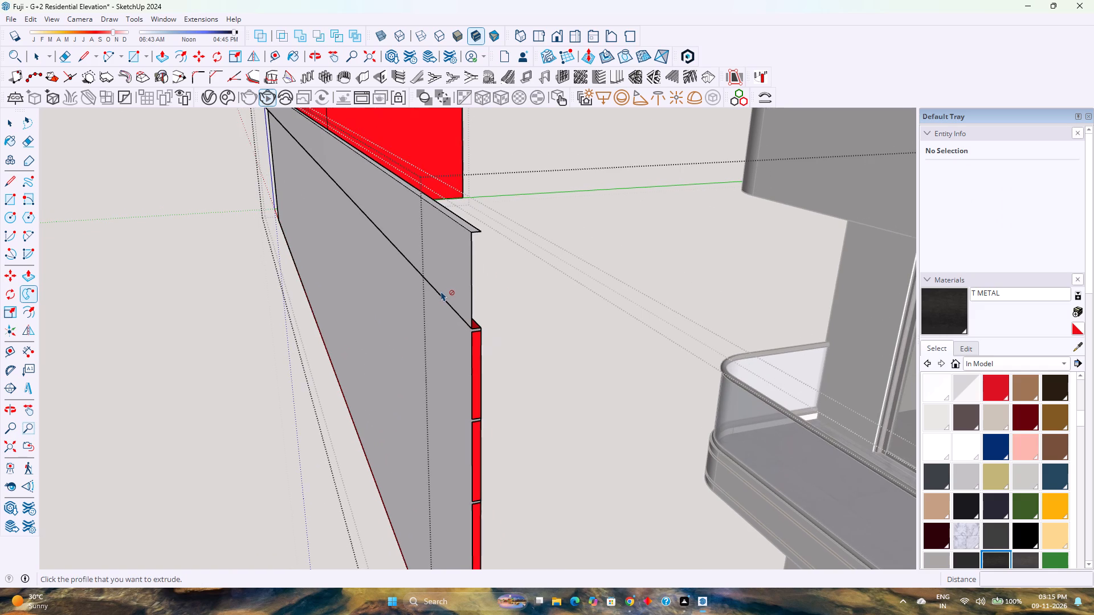
key(space)
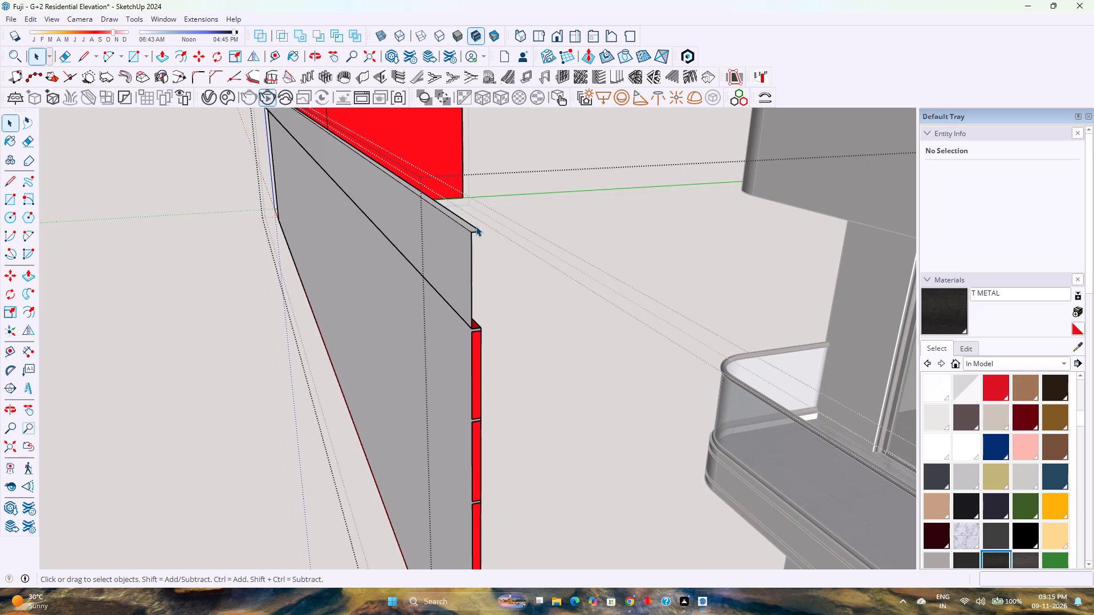
Extrude the second strip profile from the top along the welded top curve with Follow Me.
click(476, 226)
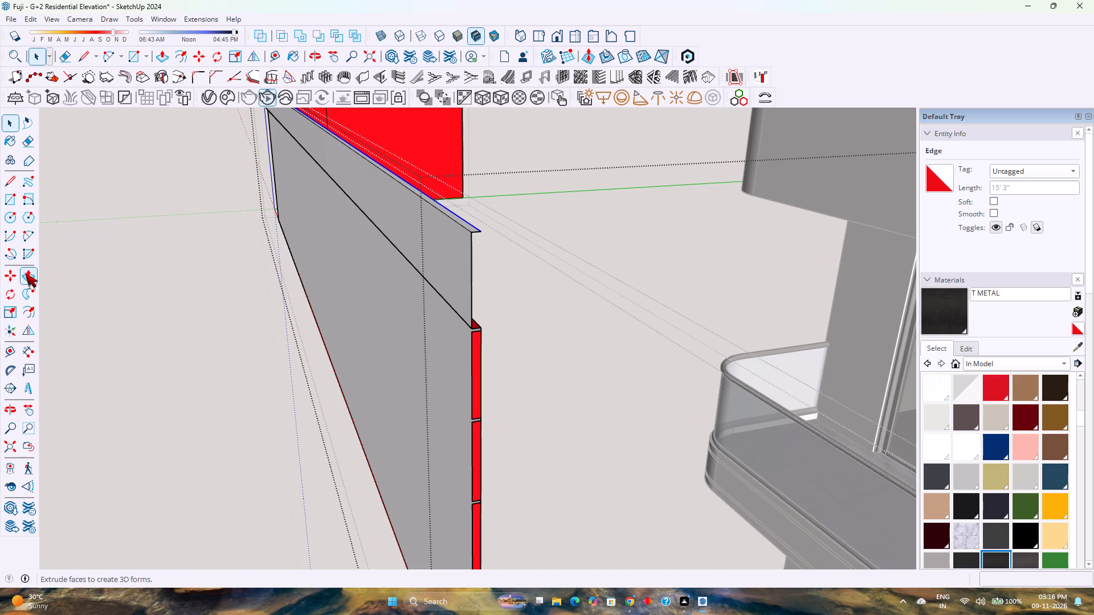
click(23, 289)
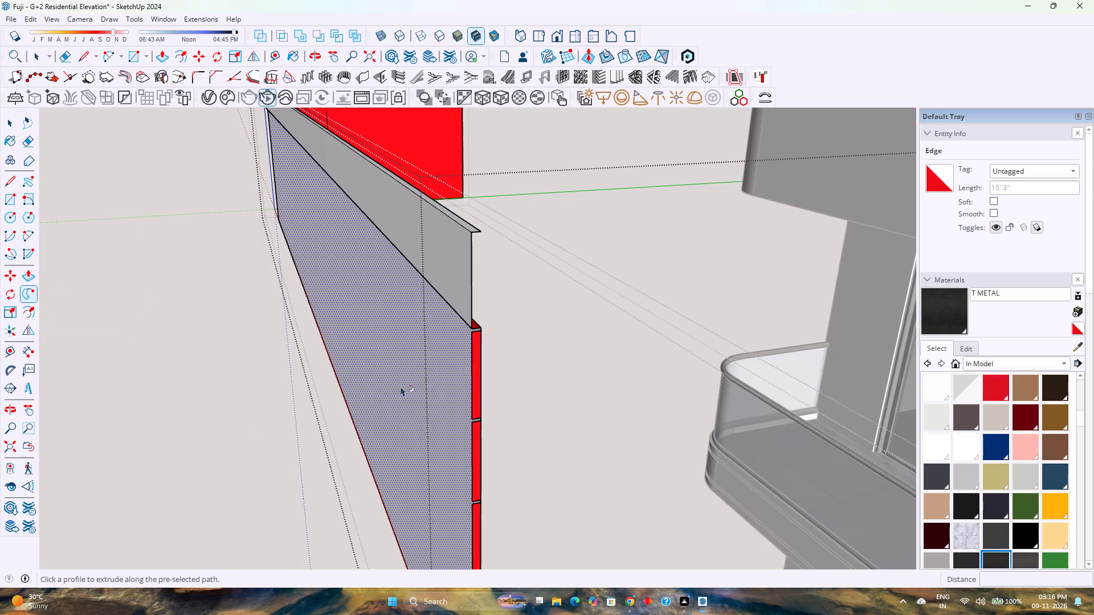
click(473, 372)
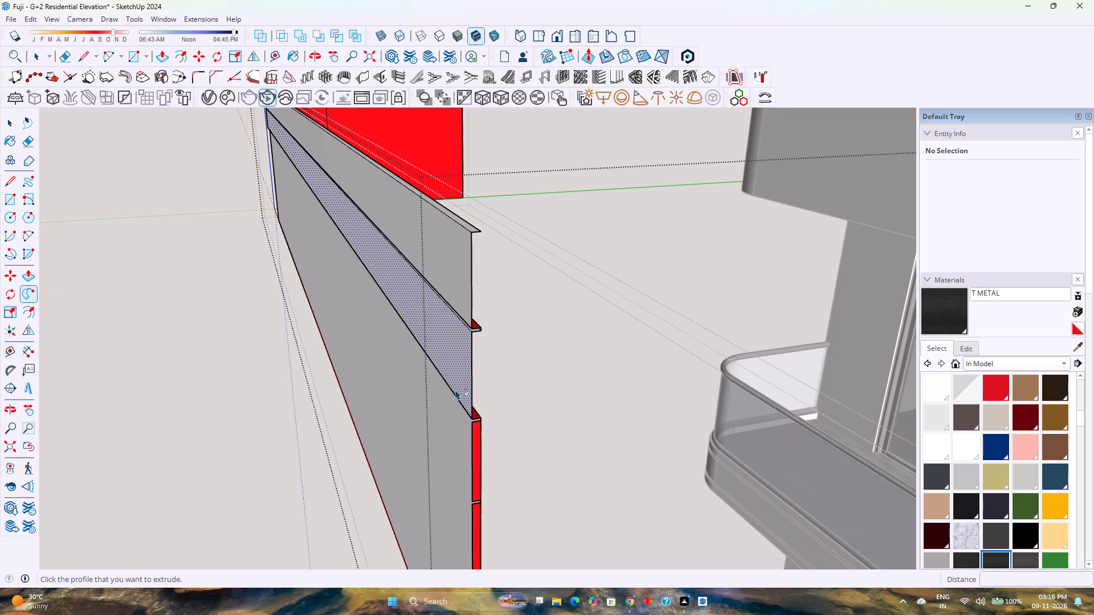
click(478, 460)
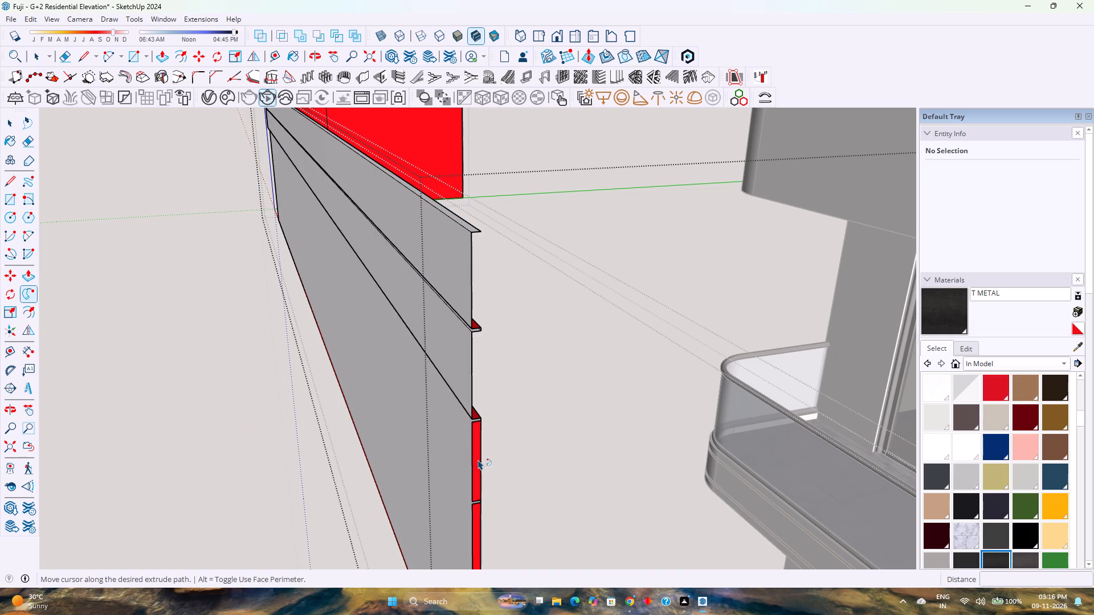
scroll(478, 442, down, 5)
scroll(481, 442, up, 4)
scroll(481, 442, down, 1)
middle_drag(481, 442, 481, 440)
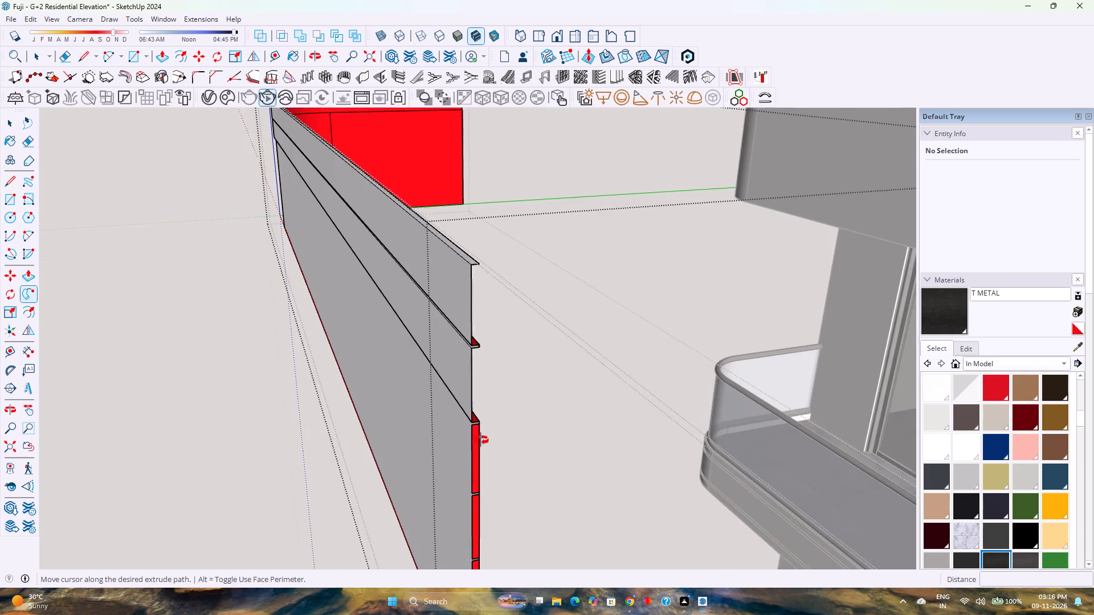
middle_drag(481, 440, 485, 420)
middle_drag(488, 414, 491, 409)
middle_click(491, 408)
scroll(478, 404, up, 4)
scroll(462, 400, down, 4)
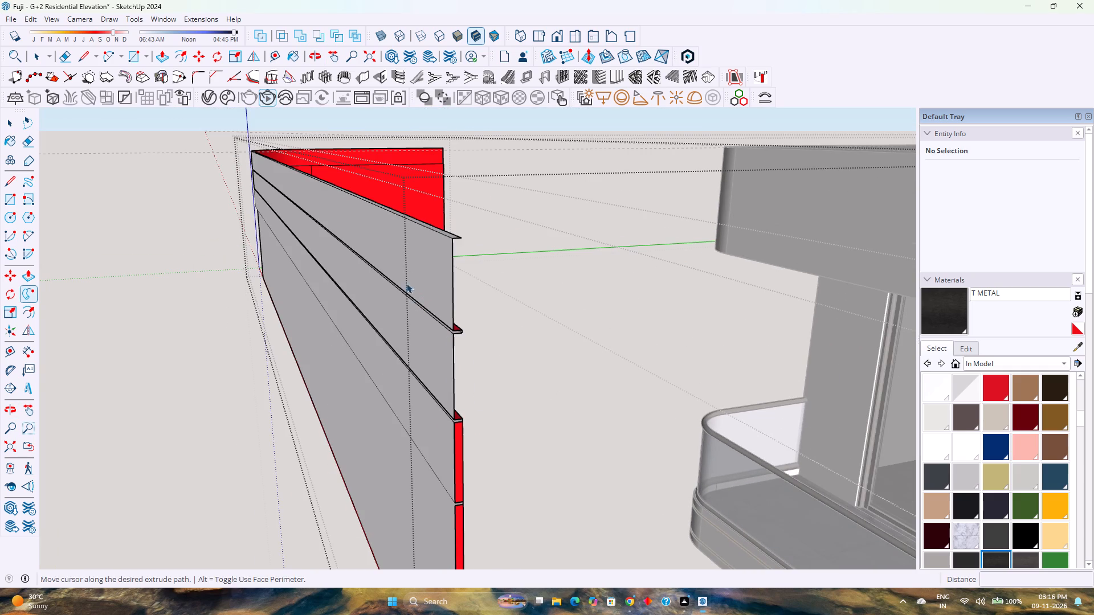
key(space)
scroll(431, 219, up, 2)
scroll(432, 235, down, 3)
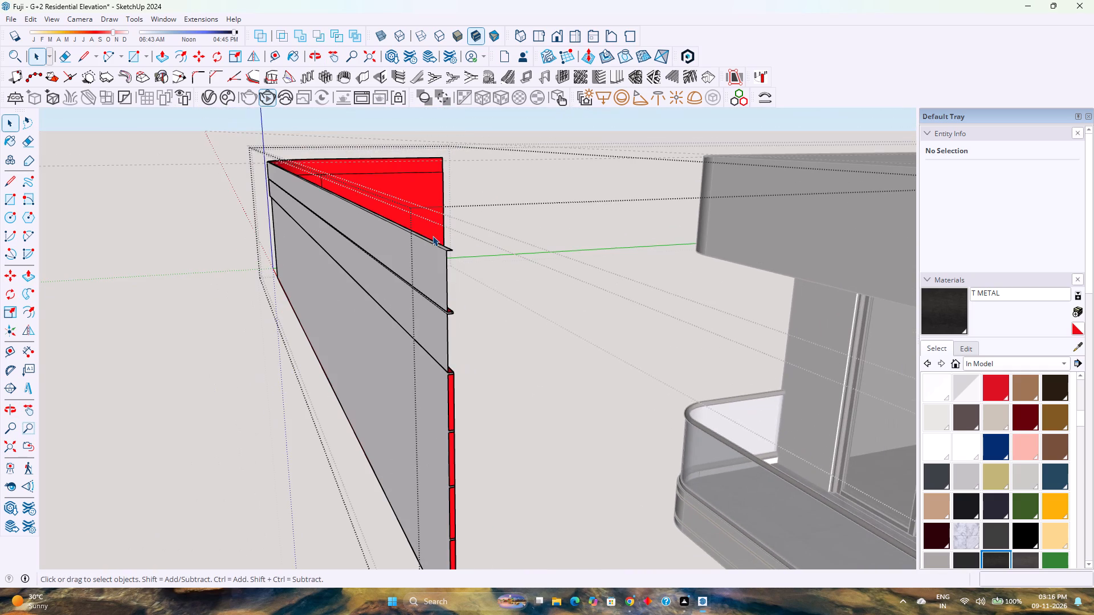
Extrude the third strip profile from the top along the welded top curve with Follow Me.
click(435, 242)
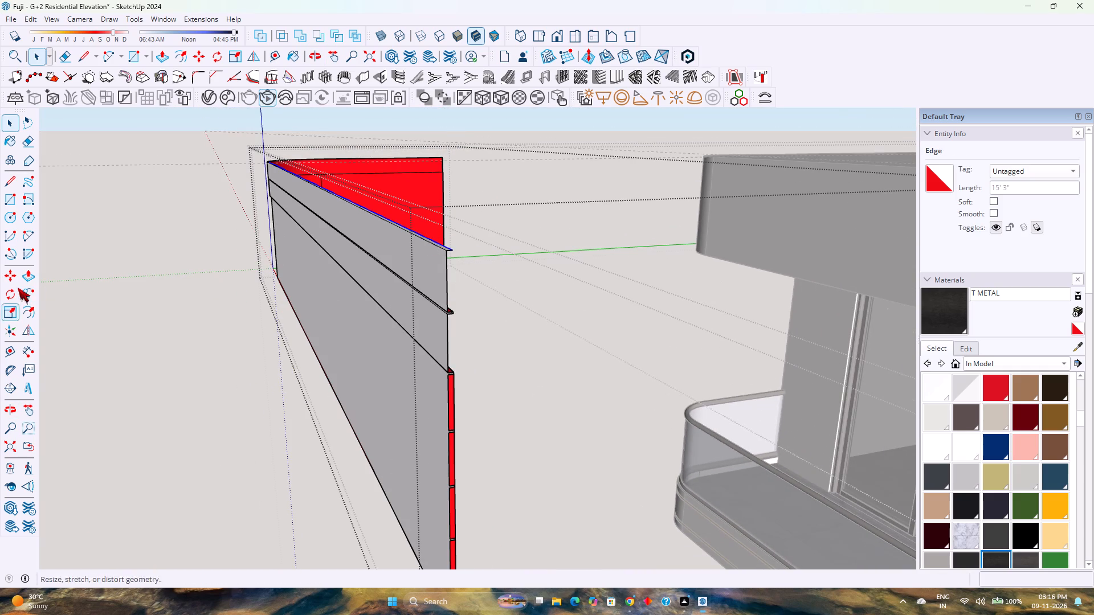
click(26, 288)
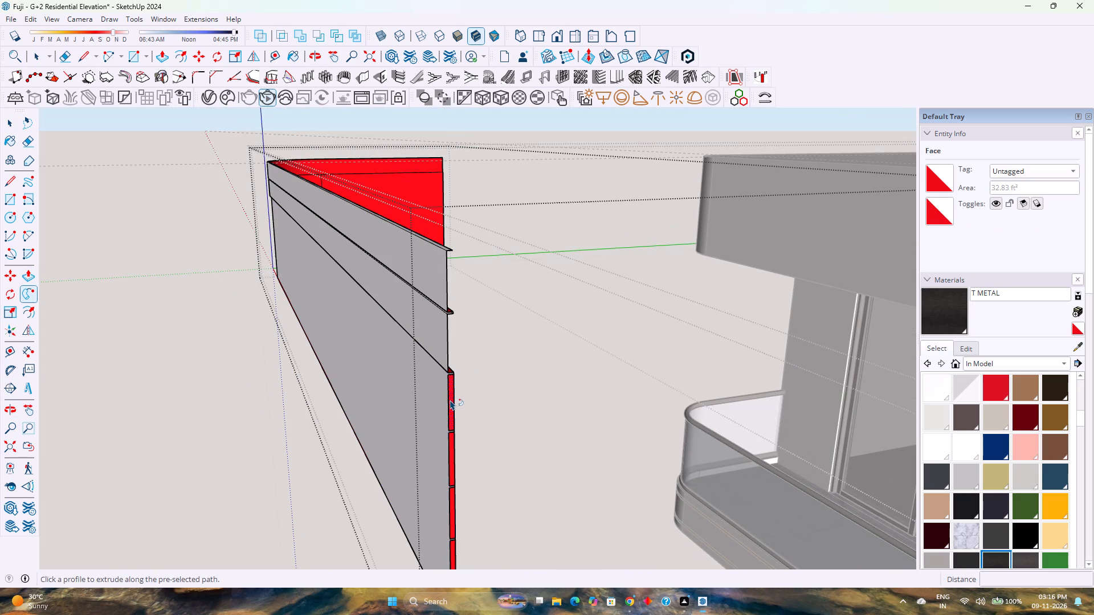
click(452, 399)
scroll(446, 420, up, 3)
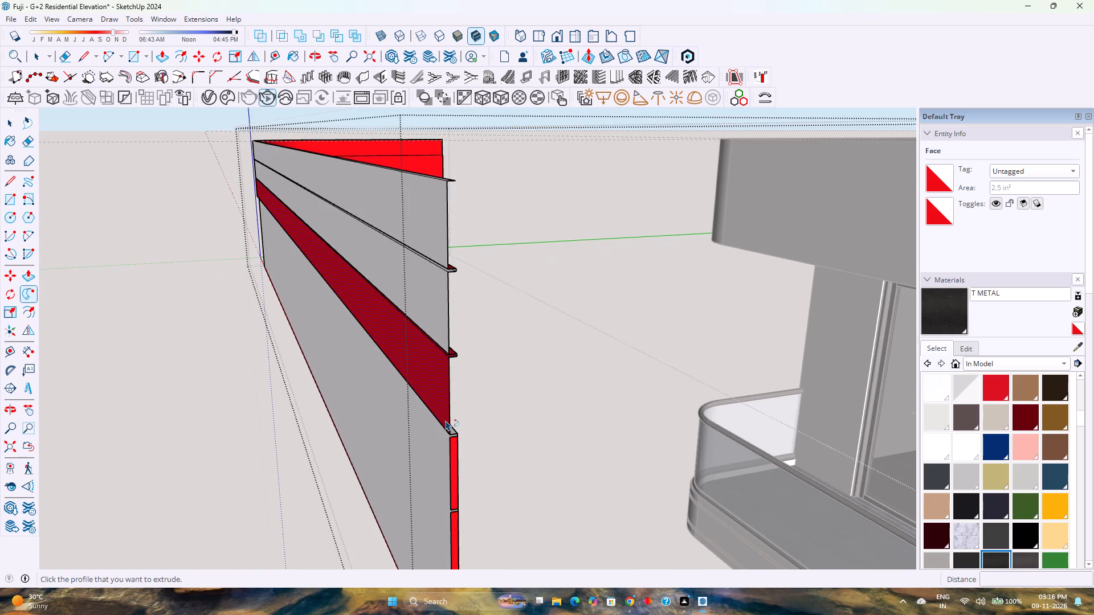
scroll(446, 420, up, 9)
key(space)
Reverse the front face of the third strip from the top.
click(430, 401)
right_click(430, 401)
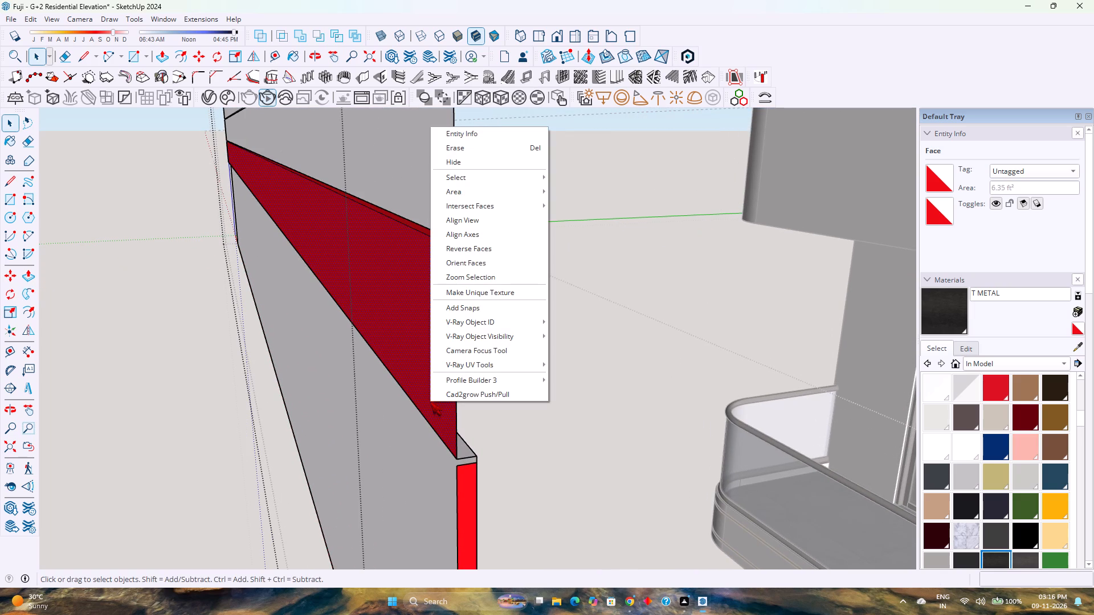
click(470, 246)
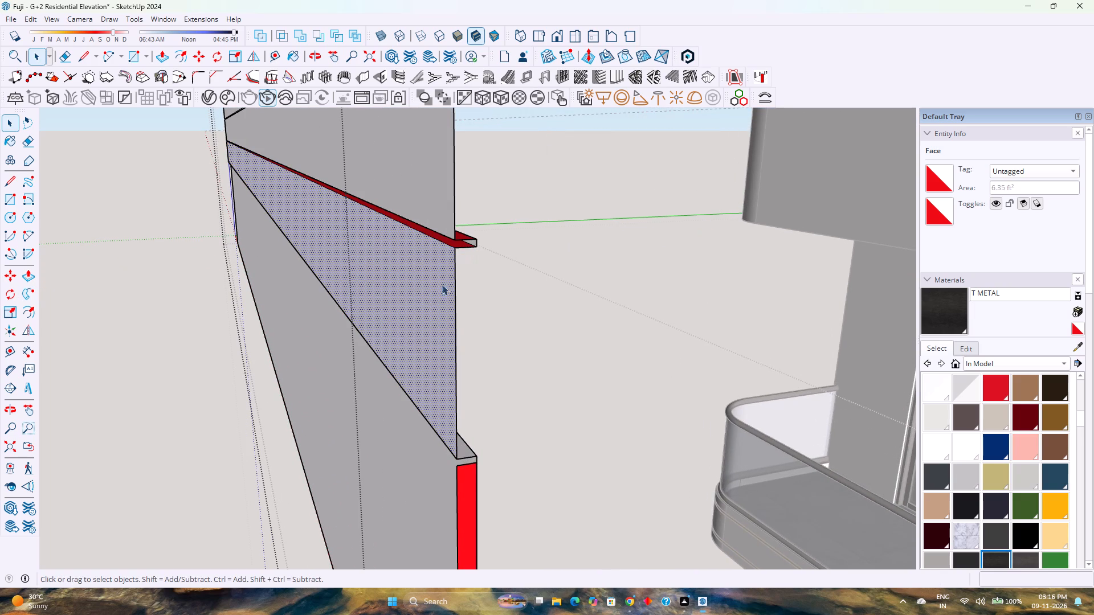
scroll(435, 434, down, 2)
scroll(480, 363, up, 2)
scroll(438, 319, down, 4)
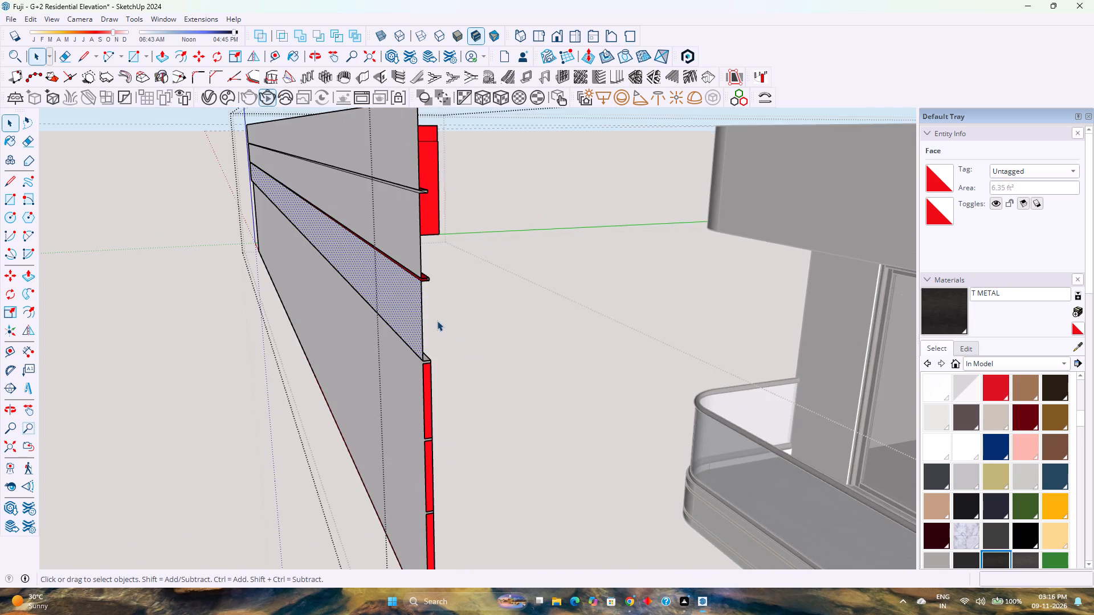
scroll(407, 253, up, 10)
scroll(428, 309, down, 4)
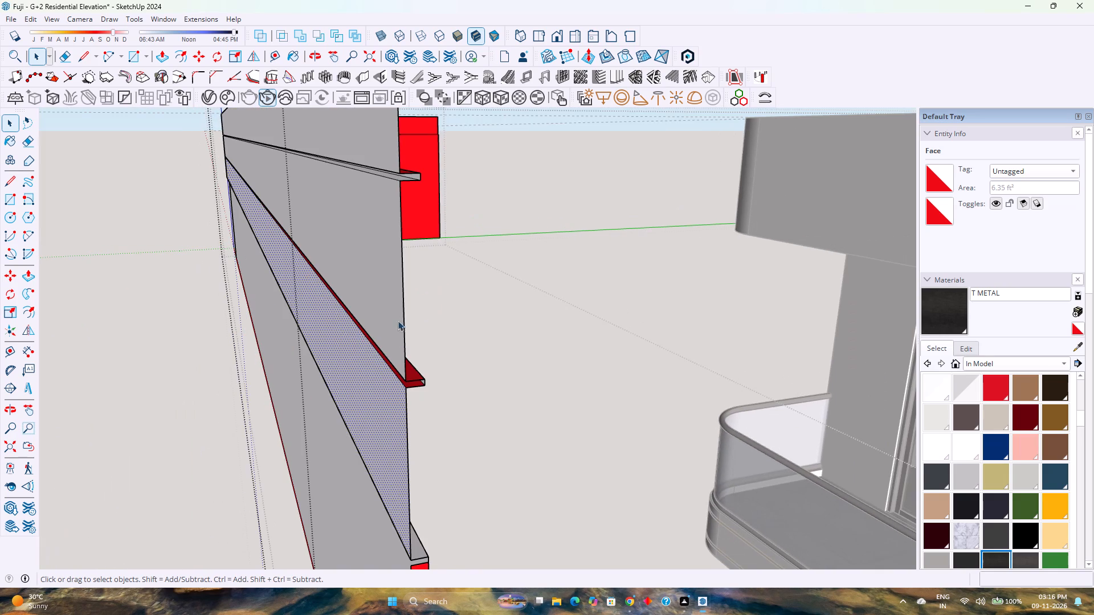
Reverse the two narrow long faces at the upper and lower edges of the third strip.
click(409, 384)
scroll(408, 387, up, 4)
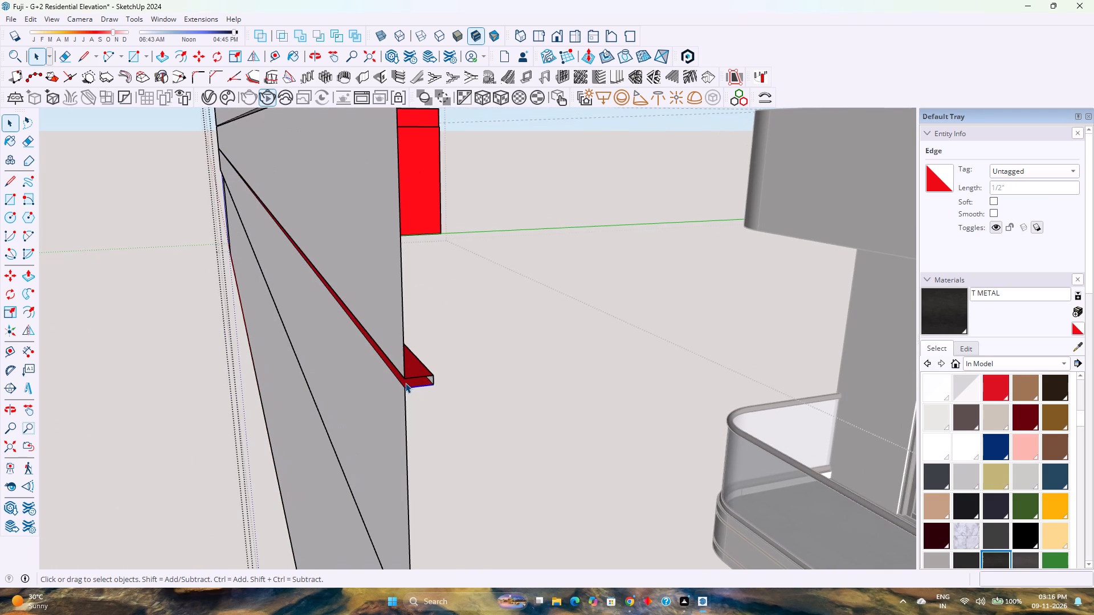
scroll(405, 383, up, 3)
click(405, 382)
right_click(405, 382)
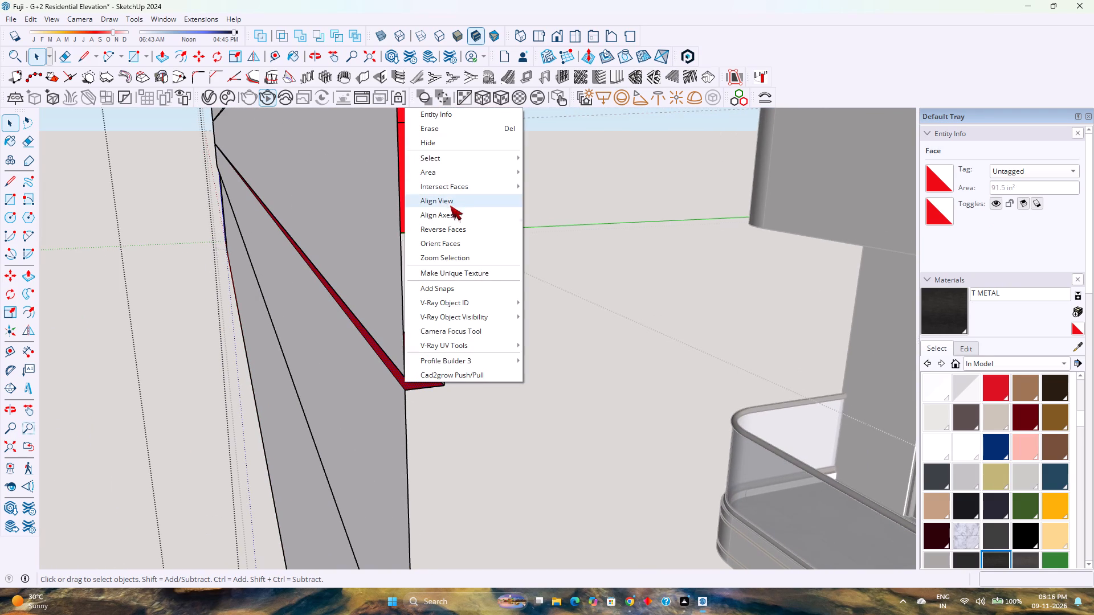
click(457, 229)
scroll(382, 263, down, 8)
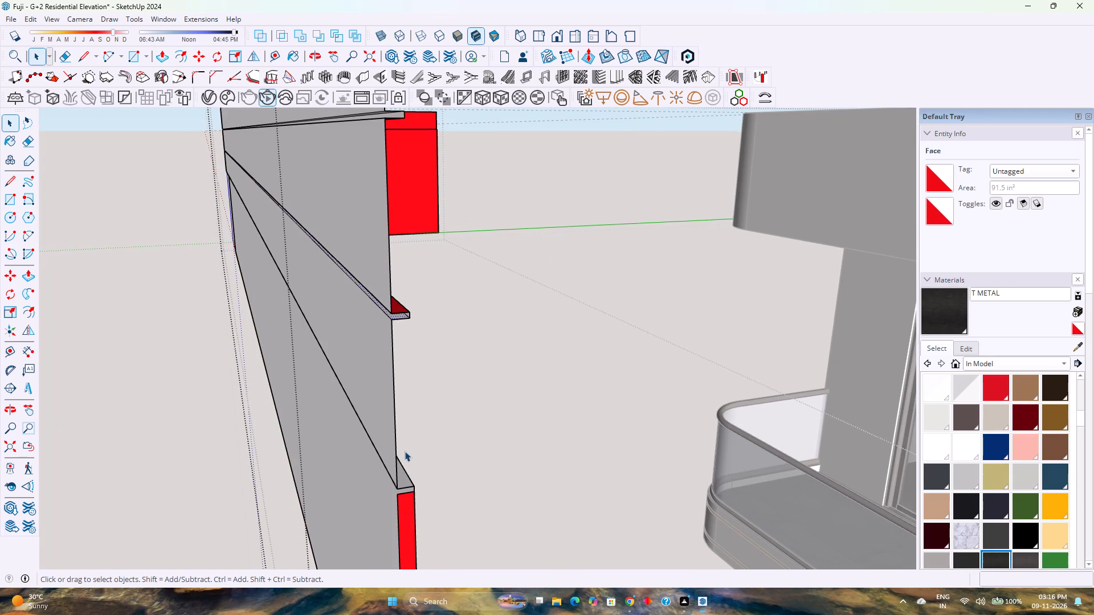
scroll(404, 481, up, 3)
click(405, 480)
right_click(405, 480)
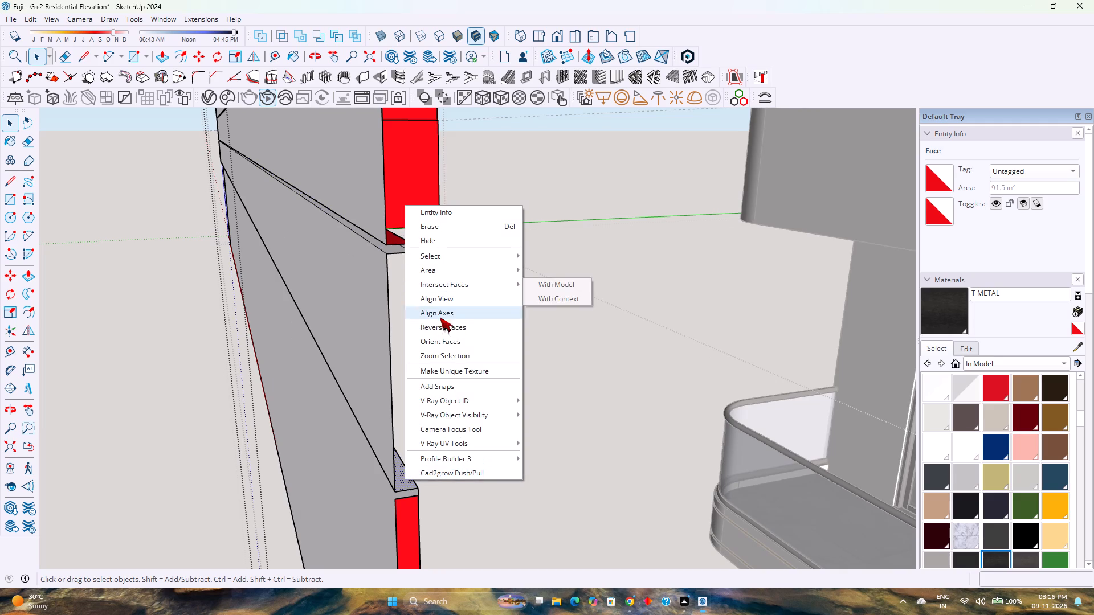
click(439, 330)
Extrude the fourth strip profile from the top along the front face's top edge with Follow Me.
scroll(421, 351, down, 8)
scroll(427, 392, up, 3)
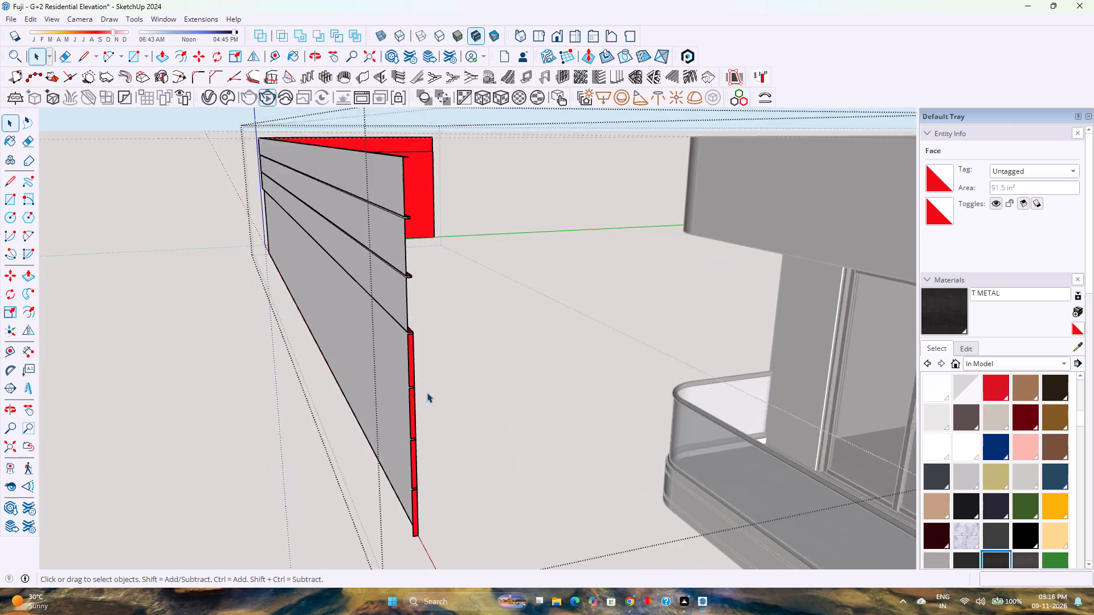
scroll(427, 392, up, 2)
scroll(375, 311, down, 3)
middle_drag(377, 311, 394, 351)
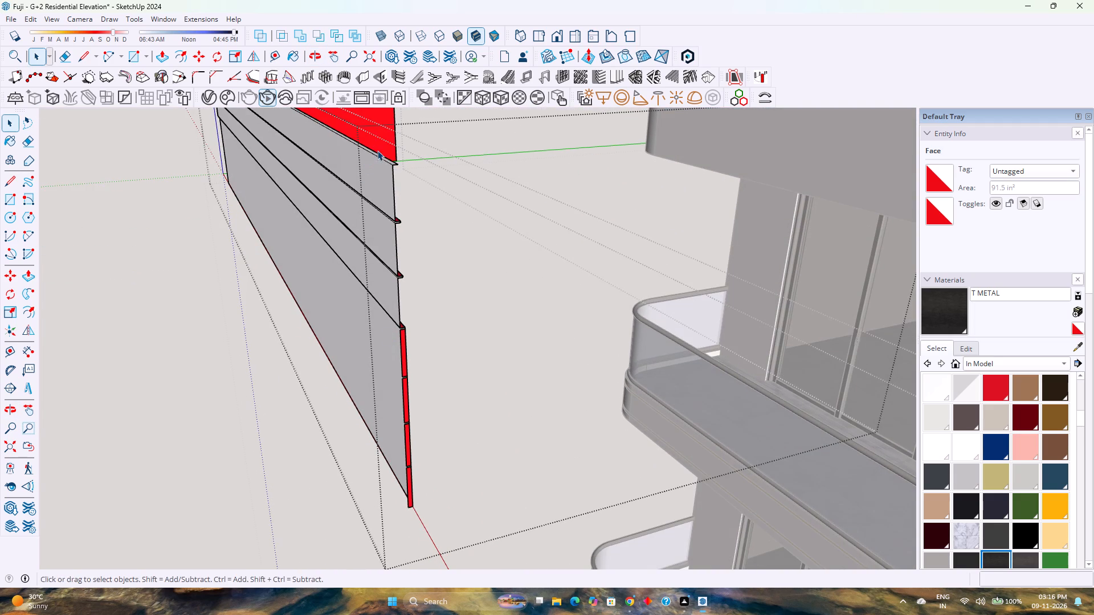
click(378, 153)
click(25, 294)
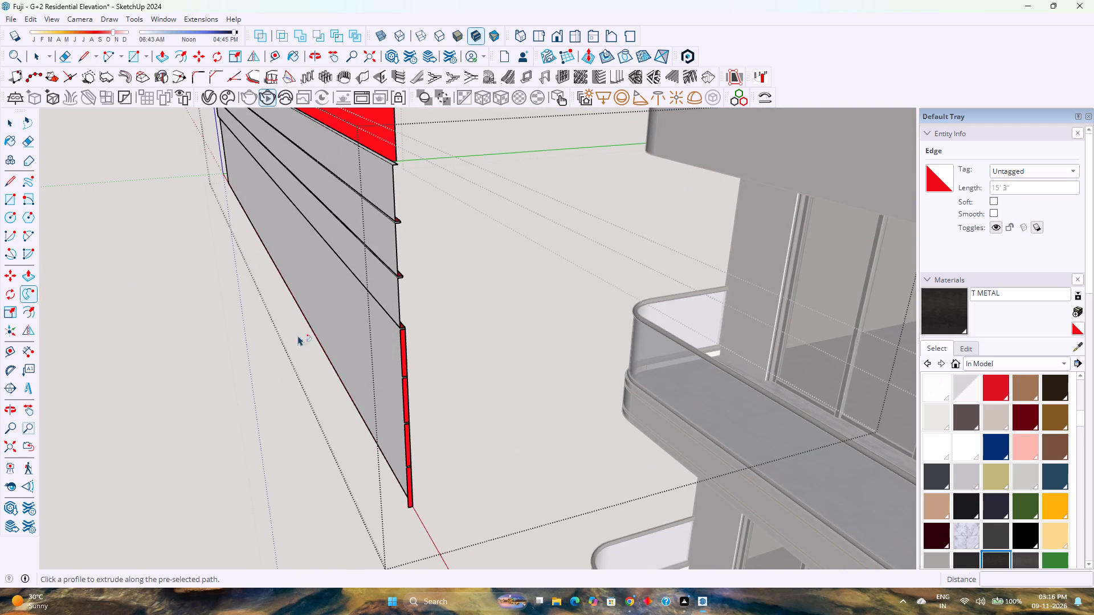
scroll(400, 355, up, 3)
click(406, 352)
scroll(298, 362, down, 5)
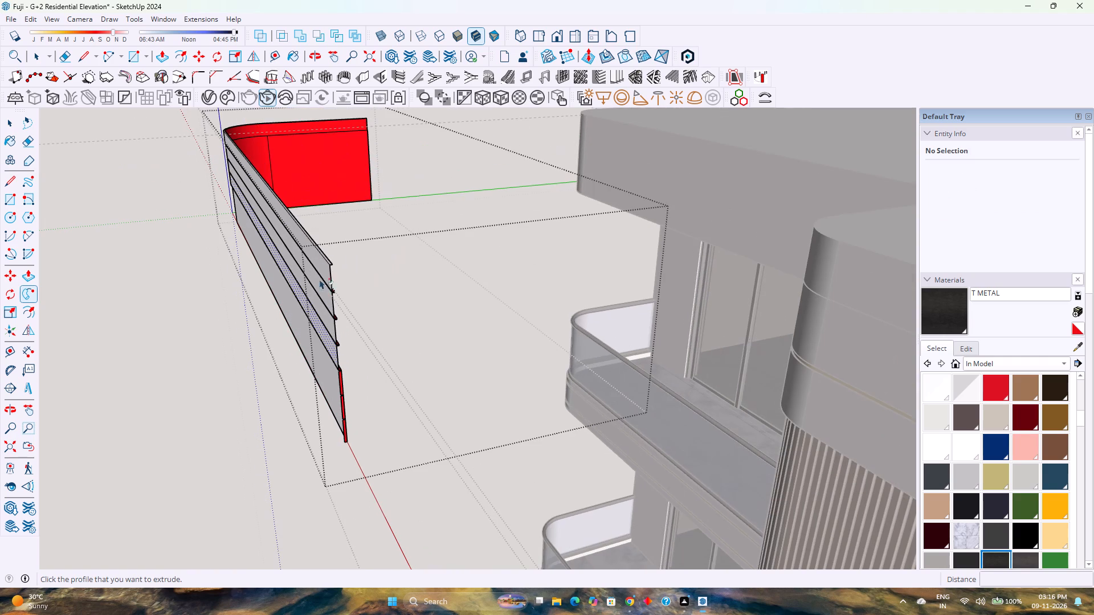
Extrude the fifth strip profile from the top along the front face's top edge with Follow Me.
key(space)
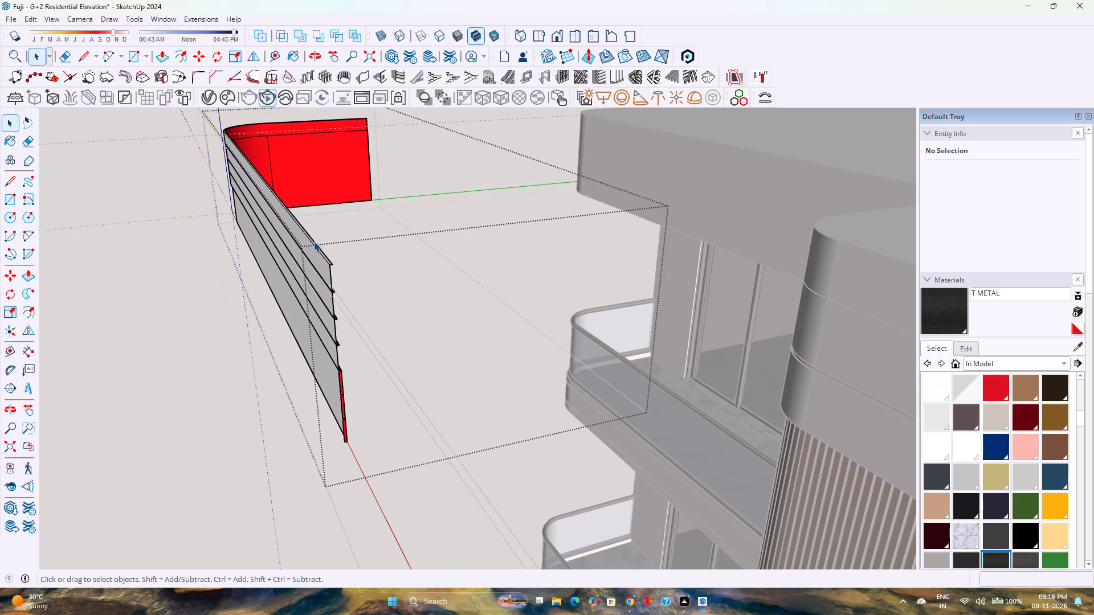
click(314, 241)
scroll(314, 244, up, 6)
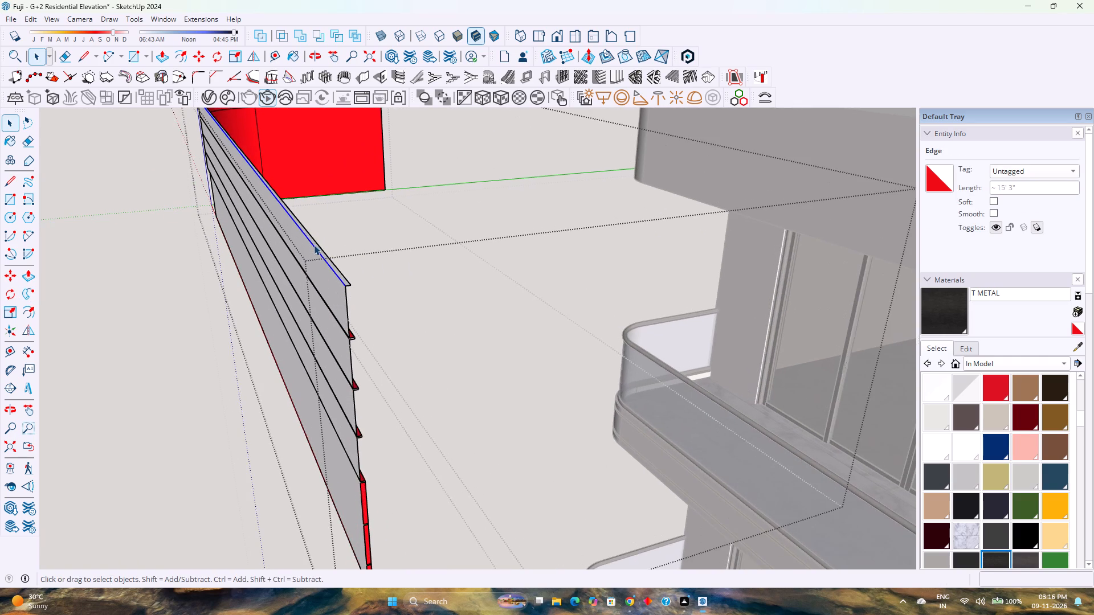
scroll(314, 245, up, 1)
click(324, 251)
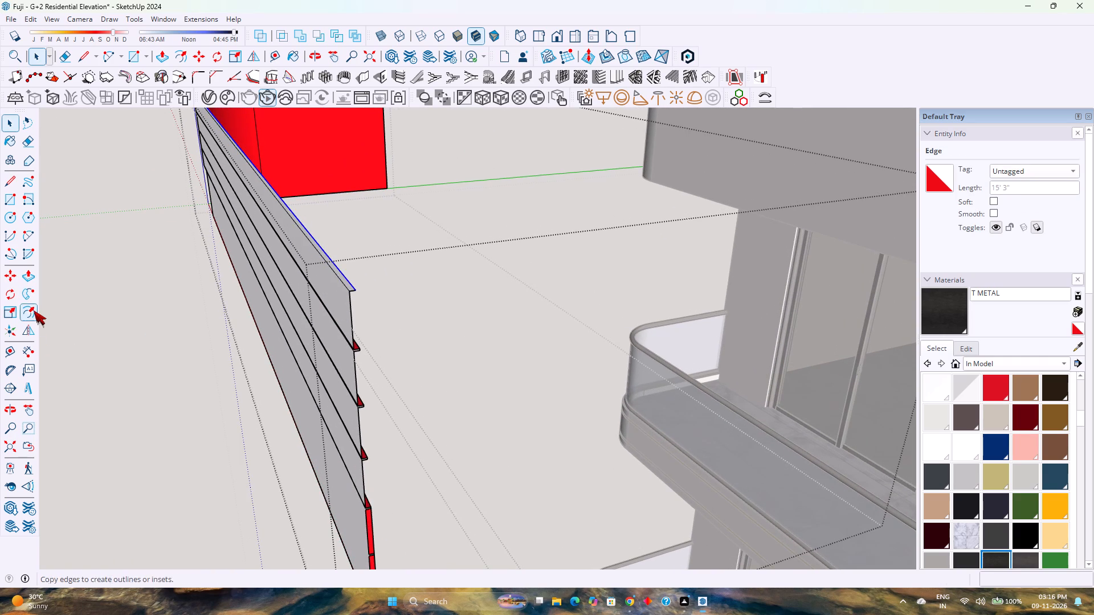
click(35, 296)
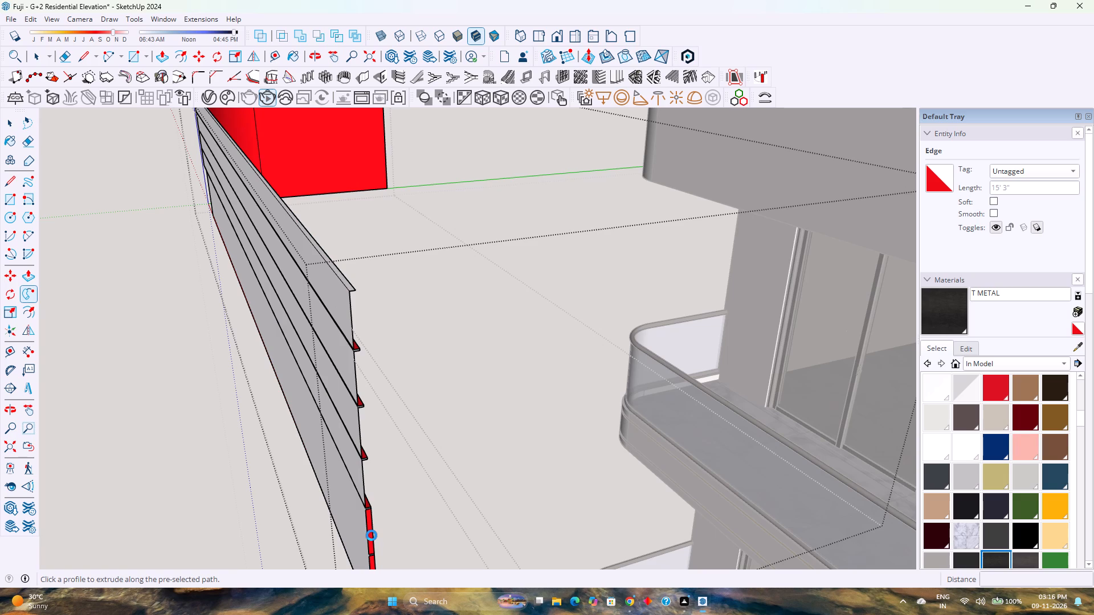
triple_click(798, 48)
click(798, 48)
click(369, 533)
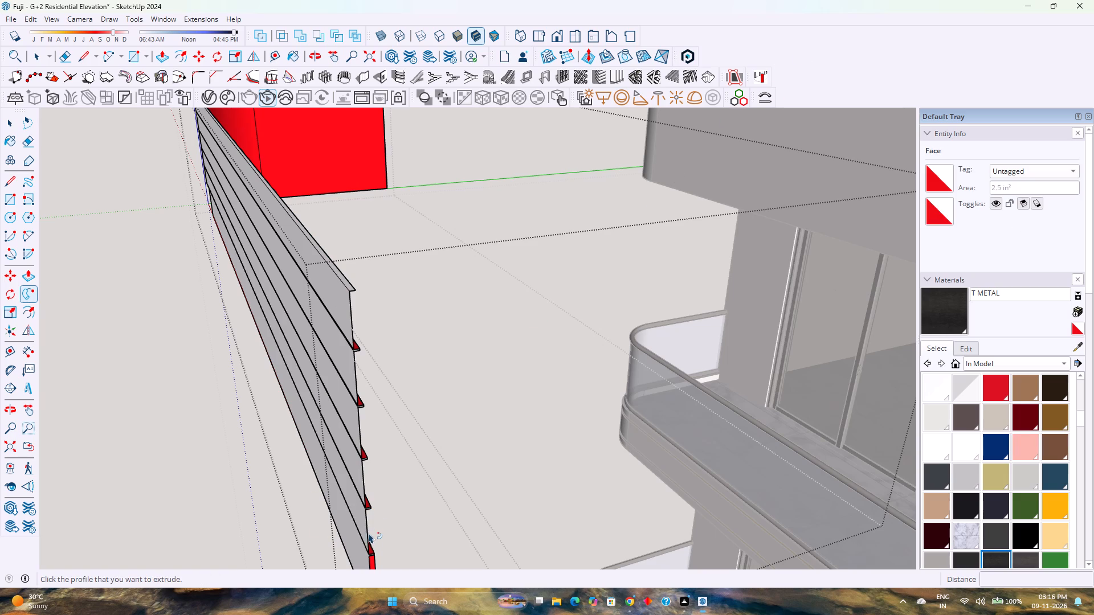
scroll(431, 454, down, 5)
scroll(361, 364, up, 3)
Undo the recent strip extrusions and face reversals until only the top strip remains extruded.
key(space)
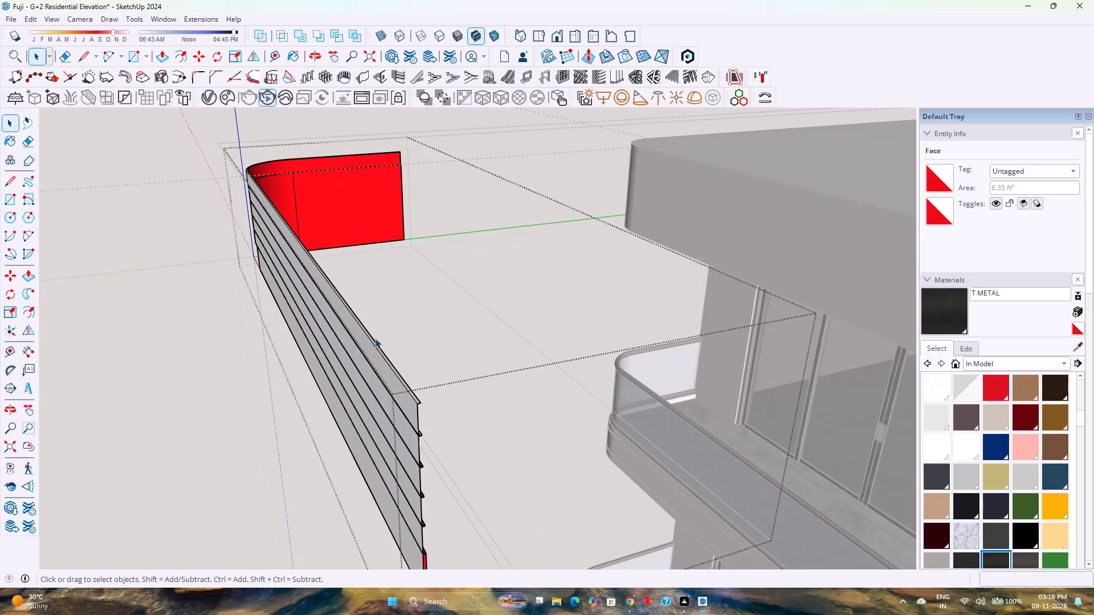
scroll(378, 335, up, 3)
click(370, 343)
scroll(370, 343, down, 8)
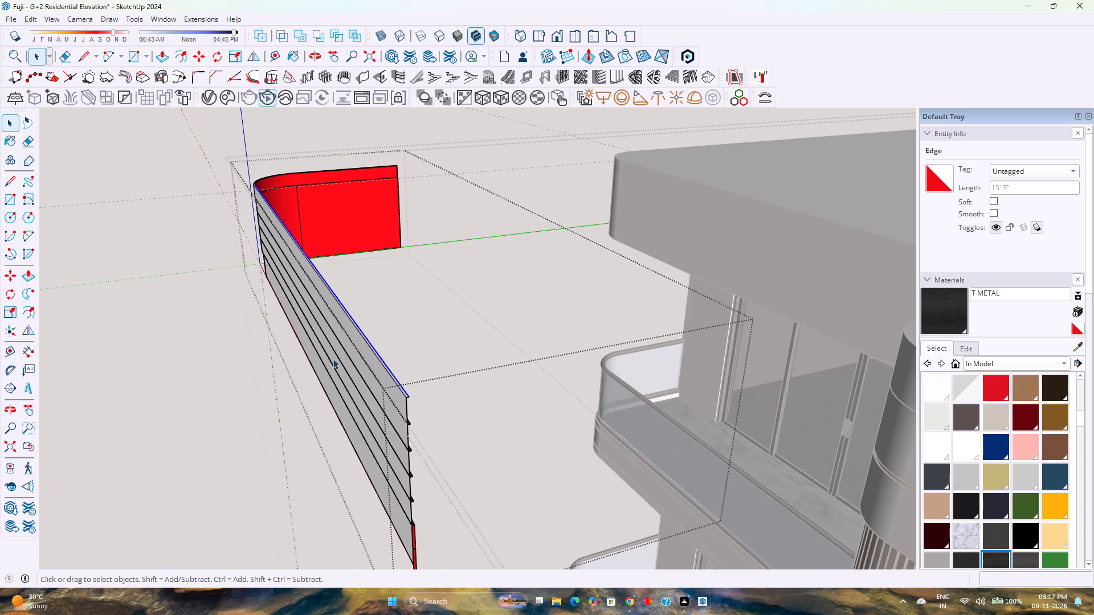
middle_drag(171, 257, 349, 318)
middle_click(348, 318)
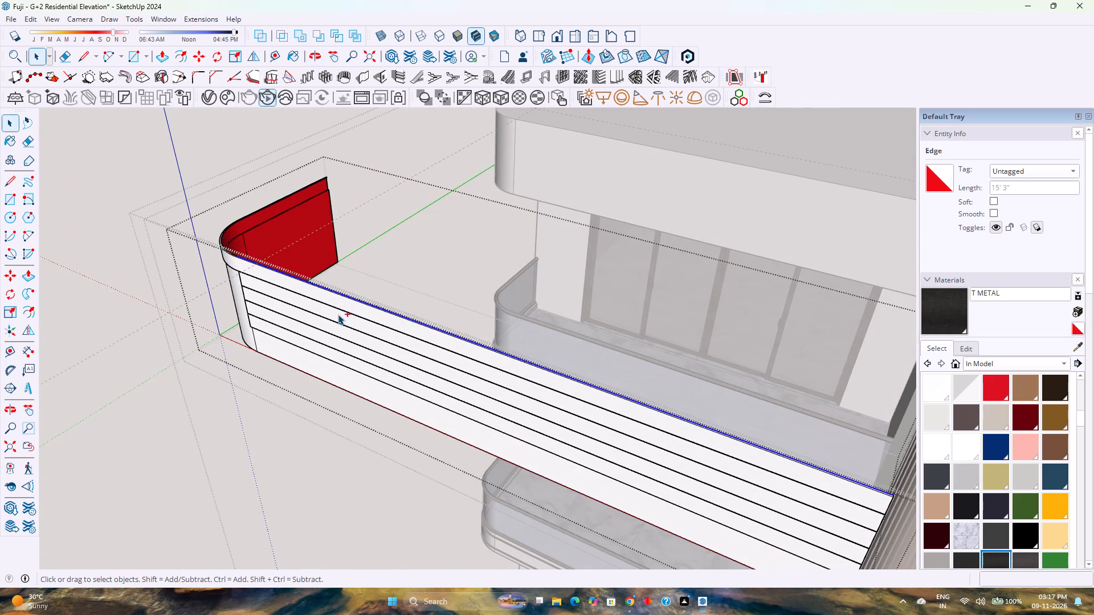
key(ctrl+z)
key(ctrl+z)
key(ctrl+z)
key(ctrl+z)
key(ctrl+z)
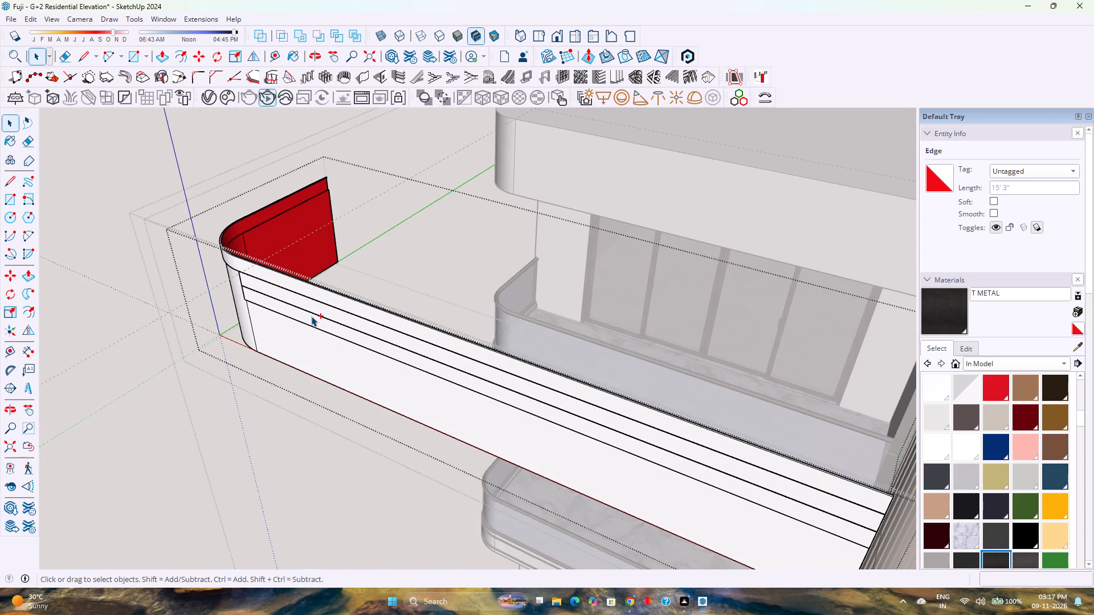
key(ctrl+z)
key(ctrl+z)
key(ctrl+z)
key(ctrl+z)
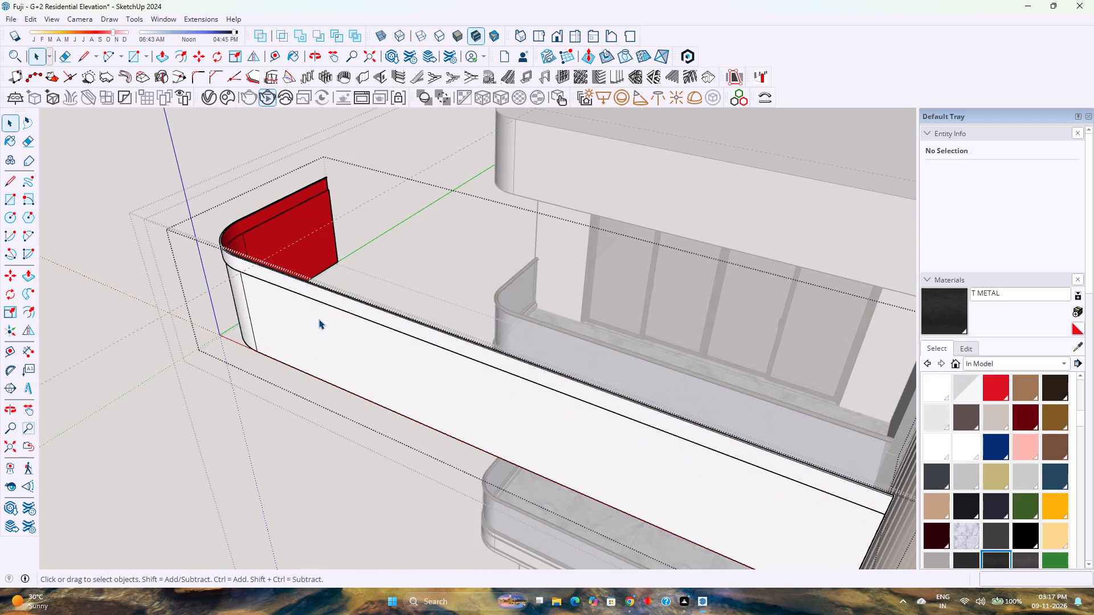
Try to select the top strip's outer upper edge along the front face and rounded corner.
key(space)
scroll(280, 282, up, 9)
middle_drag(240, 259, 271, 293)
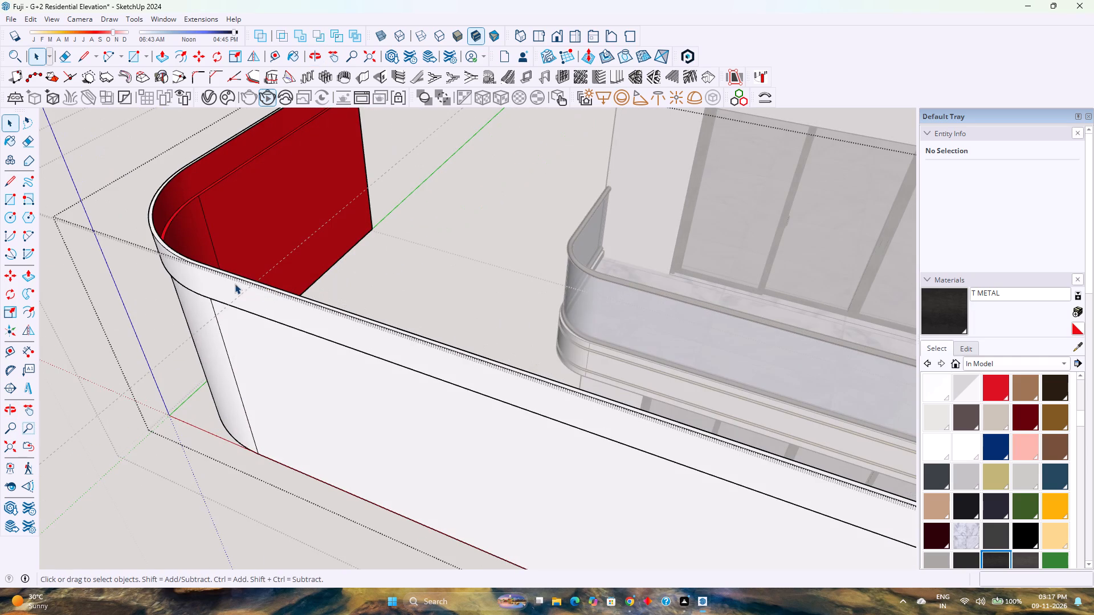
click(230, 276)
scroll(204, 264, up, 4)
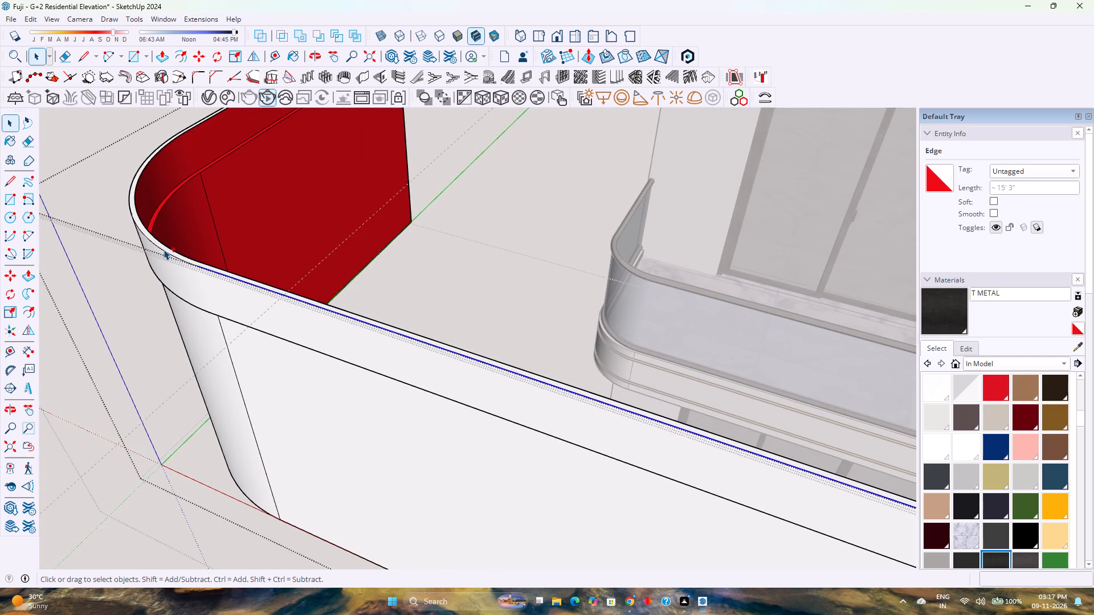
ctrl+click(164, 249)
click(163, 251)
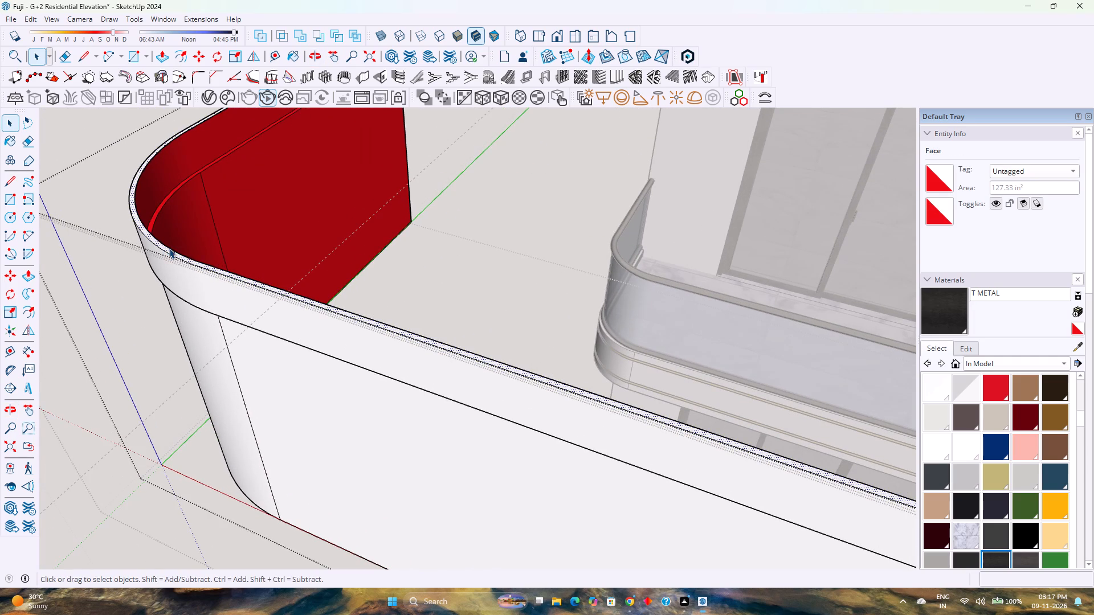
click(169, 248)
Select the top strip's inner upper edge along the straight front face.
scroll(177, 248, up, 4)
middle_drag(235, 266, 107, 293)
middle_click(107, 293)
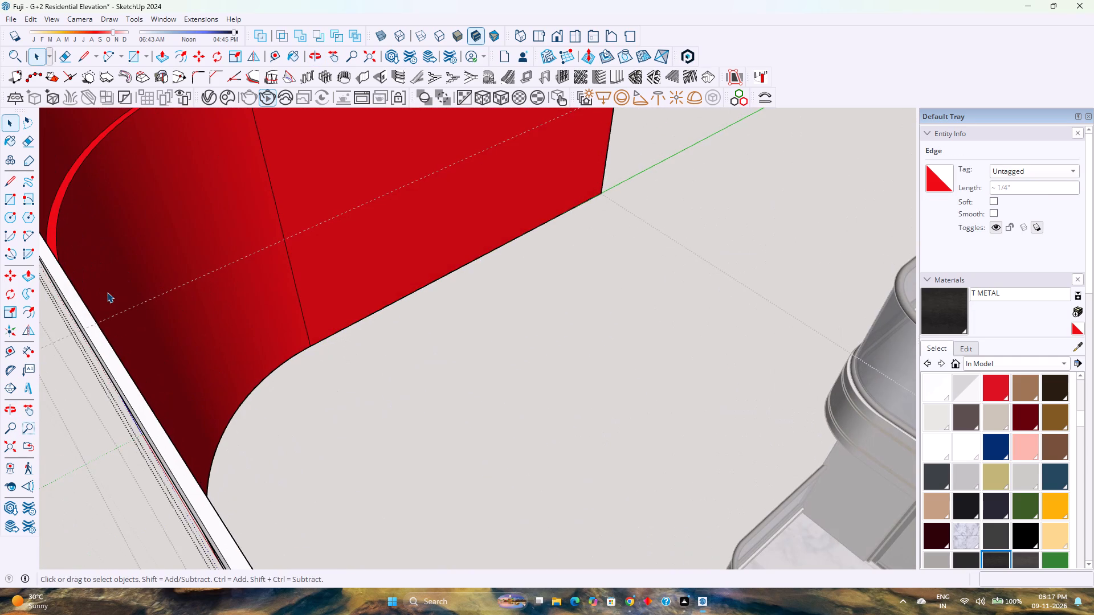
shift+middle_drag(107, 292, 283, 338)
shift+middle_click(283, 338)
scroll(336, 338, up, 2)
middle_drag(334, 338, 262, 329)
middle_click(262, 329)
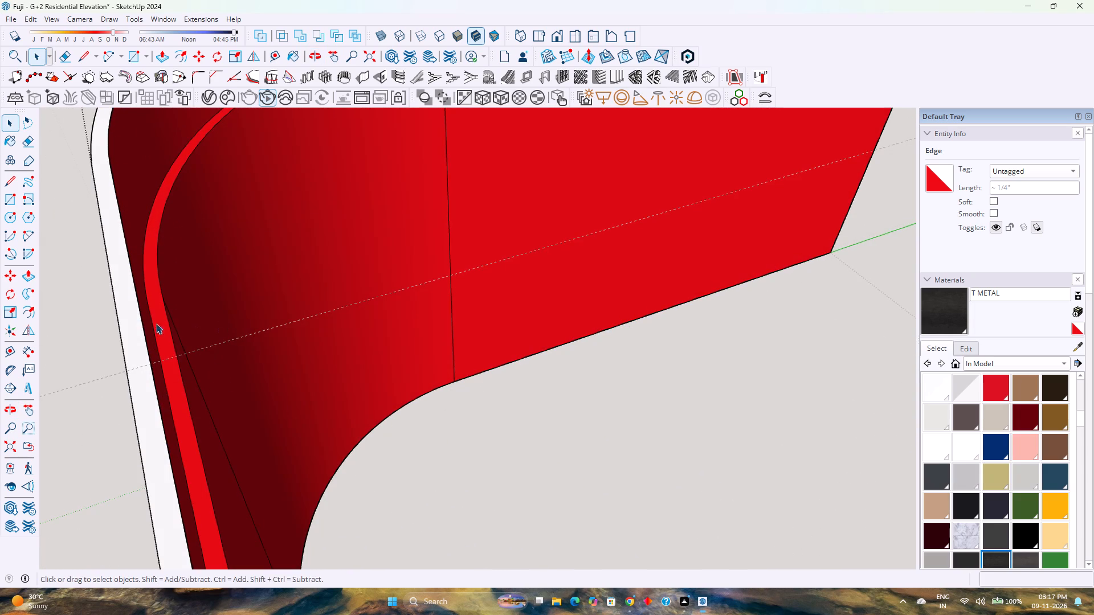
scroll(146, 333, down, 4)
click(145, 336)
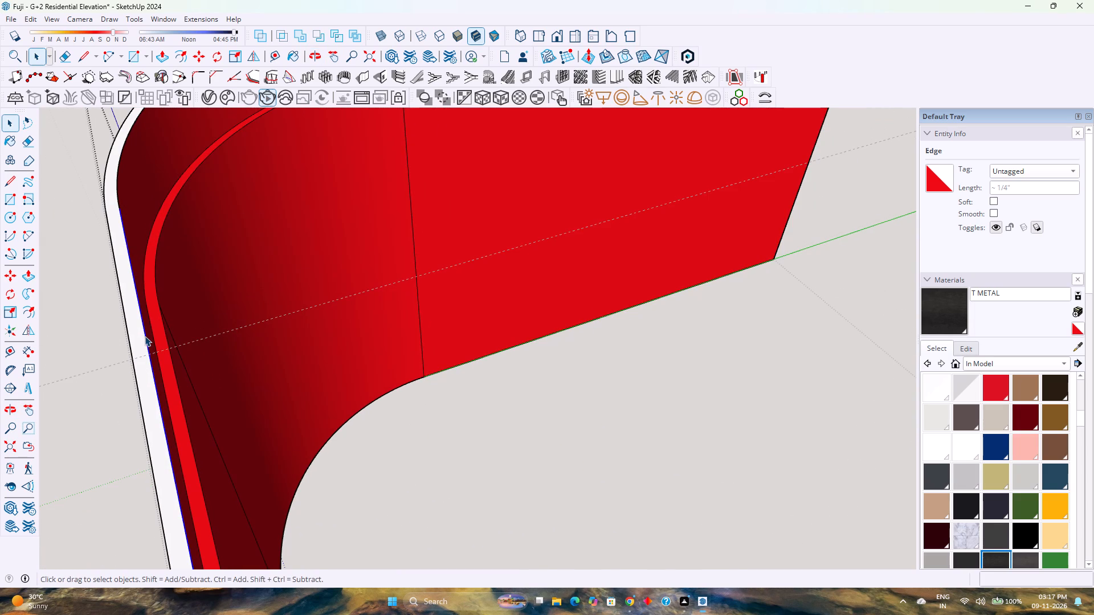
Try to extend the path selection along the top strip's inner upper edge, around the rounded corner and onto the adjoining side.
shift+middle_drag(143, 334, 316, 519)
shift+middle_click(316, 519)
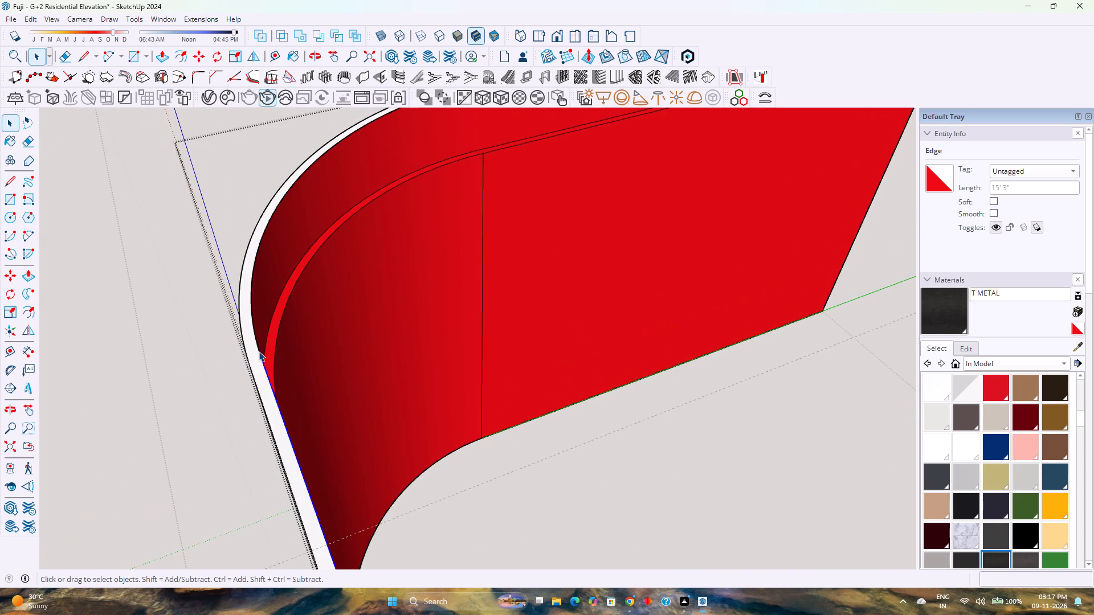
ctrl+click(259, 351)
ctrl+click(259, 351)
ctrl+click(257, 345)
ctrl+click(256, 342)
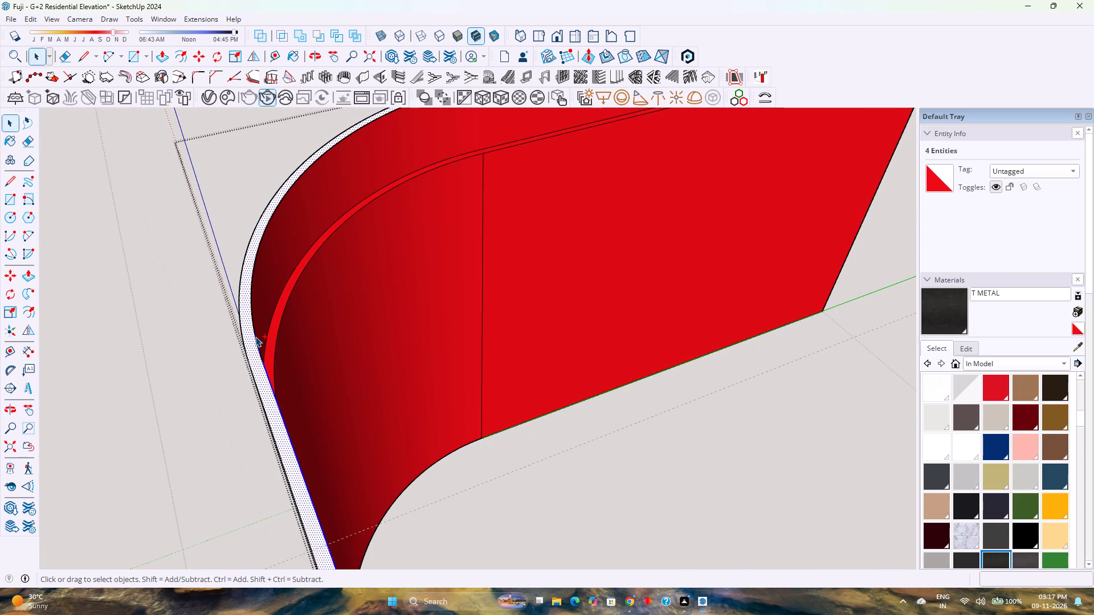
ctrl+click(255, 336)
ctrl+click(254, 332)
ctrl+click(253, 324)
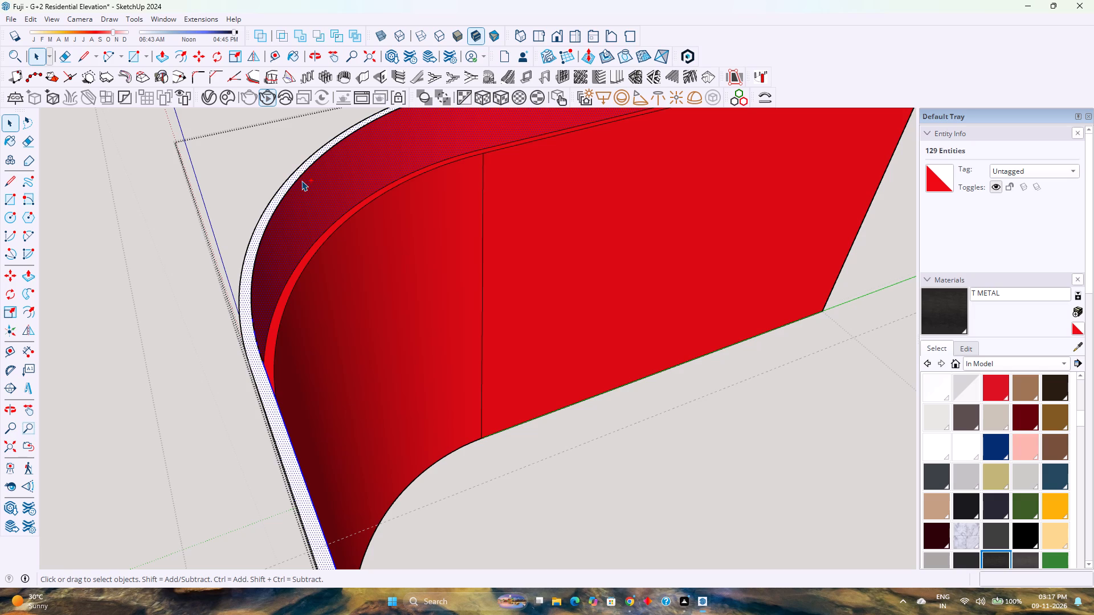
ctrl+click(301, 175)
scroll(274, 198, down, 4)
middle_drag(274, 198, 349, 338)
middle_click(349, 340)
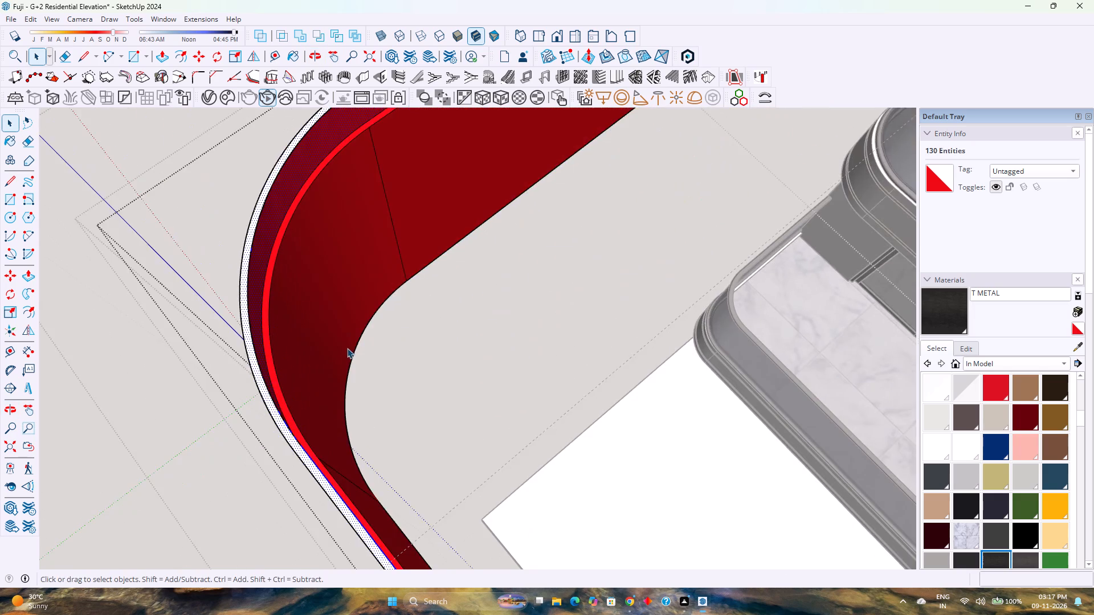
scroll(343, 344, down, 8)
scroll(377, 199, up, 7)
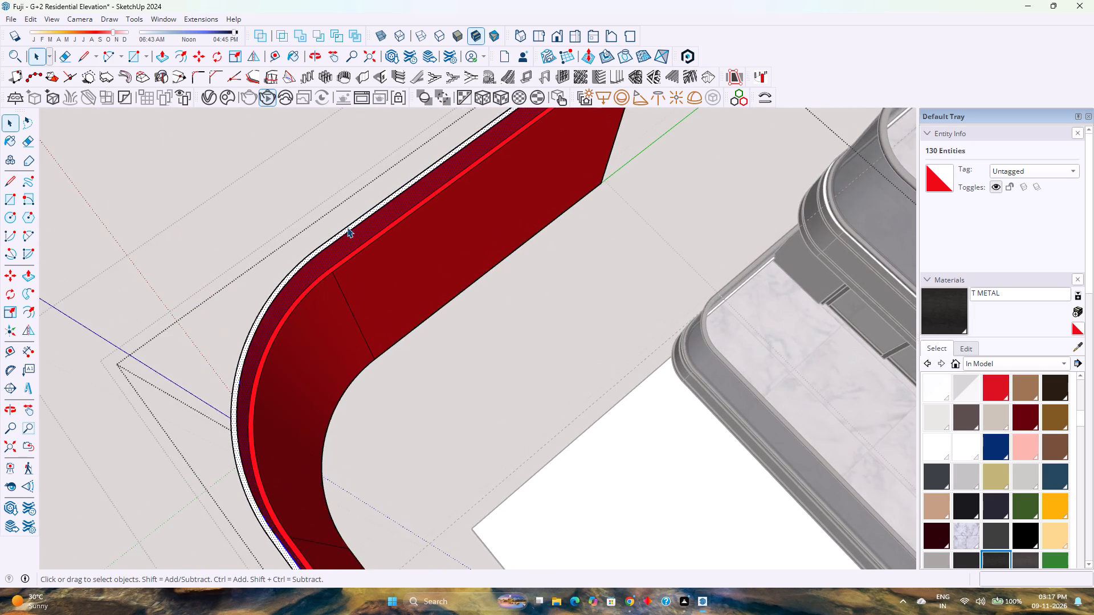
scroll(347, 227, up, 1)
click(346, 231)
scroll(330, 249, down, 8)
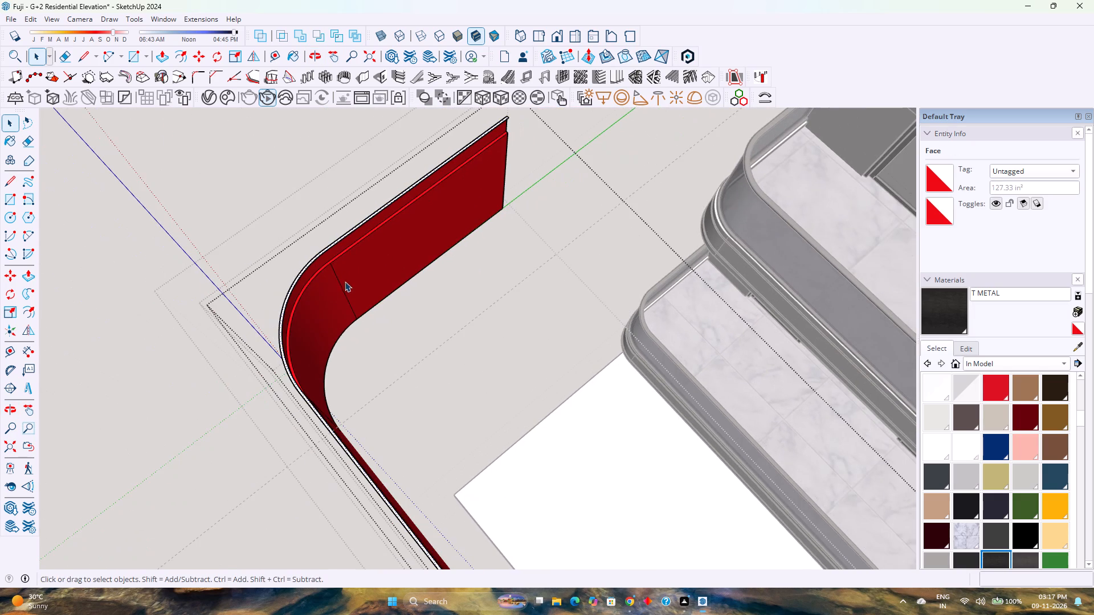
Weld the edges of all connected strip and wall-face geometry inside the group.
scroll(311, 292, up, 5)
middle_drag(299, 276, 374, 269)
middle_click(374, 269)
middle_click(374, 269)
middle_click(382, 268)
middle_drag(400, 265, 407, 264)
middle_click(407, 264)
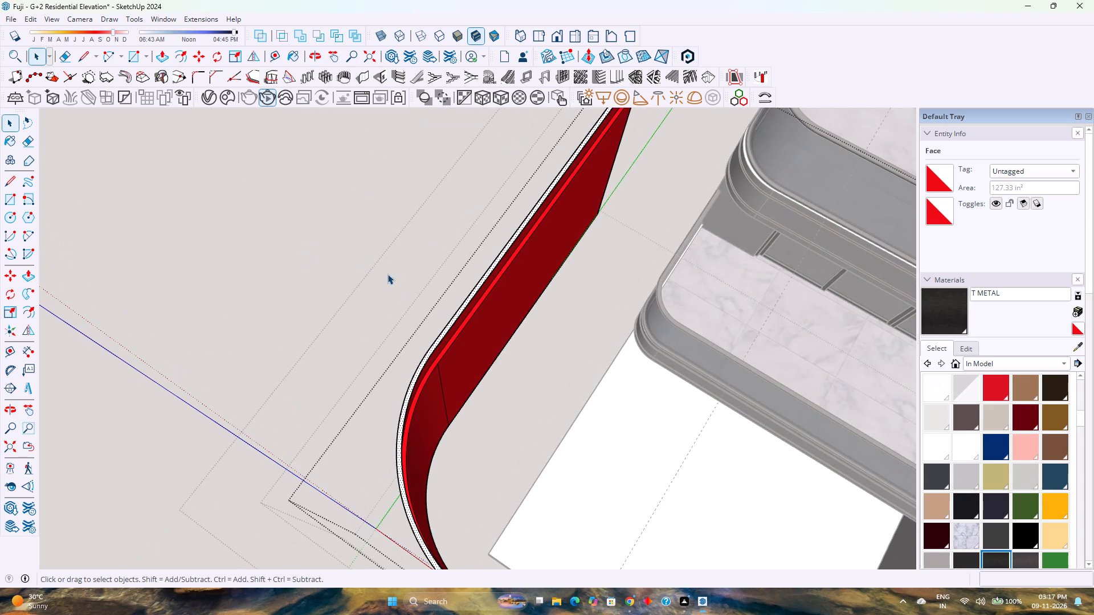
scroll(414, 397, down, 8)
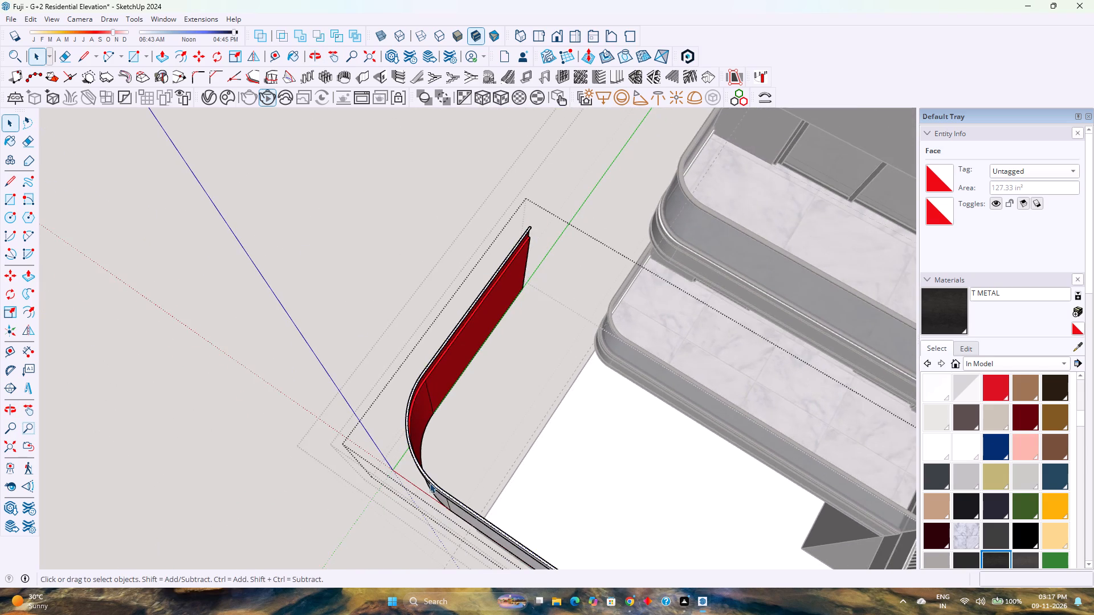
scroll(430, 483, up, 1)
middle_click(430, 483)
middle_click(430, 483)
middle_click(447, 462)
middle_click(447, 461)
scroll(463, 408, up, 3)
scroll(459, 419, down, 4)
shift+middle_drag(494, 378, 332, 593)
shift+middle_click(332, 593)
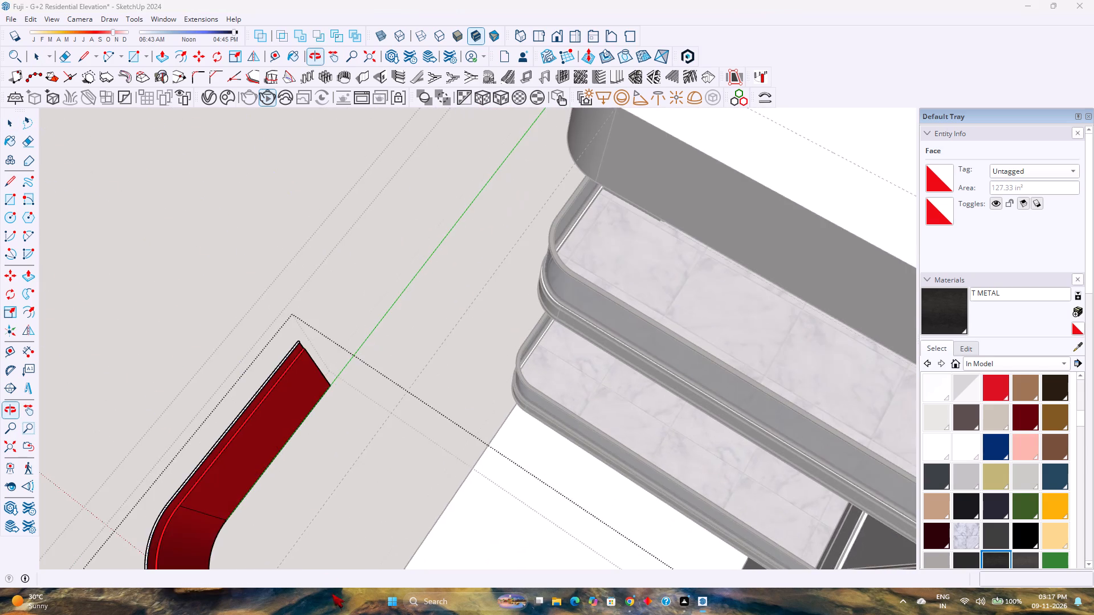
shift+middle_click(307, 551)
shift+middle_drag(311, 547, 599, 368)
scroll(551, 359, up, 3)
scroll(500, 355, up, 5)
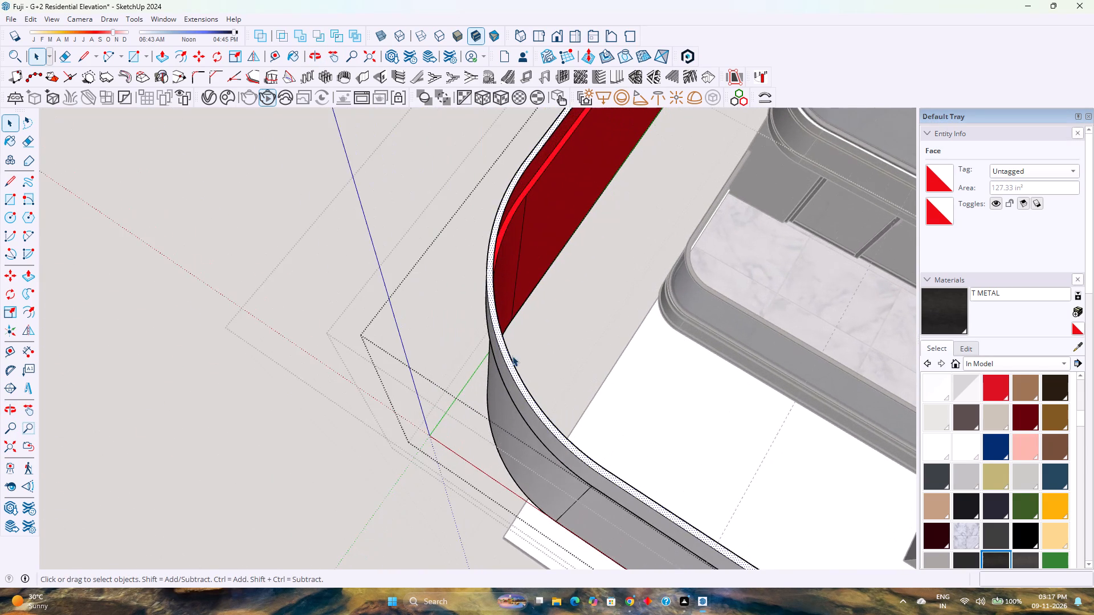
scroll(512, 356, up, 4)
double_click(510, 359)
click(510, 359)
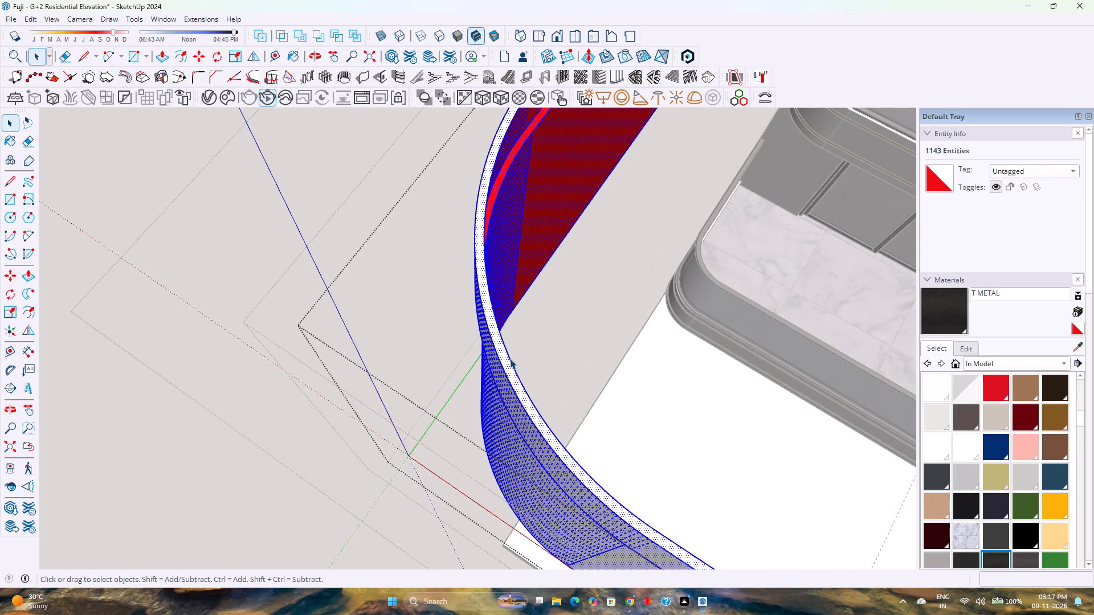
scroll(510, 363, down, 8)
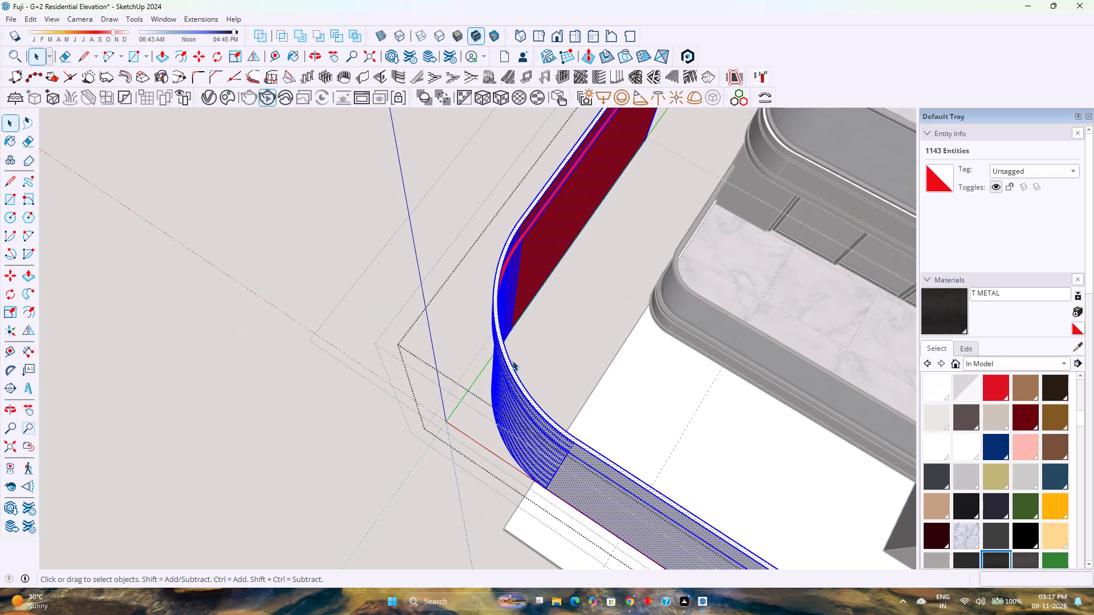
right_click(508, 359)
click(574, 151)
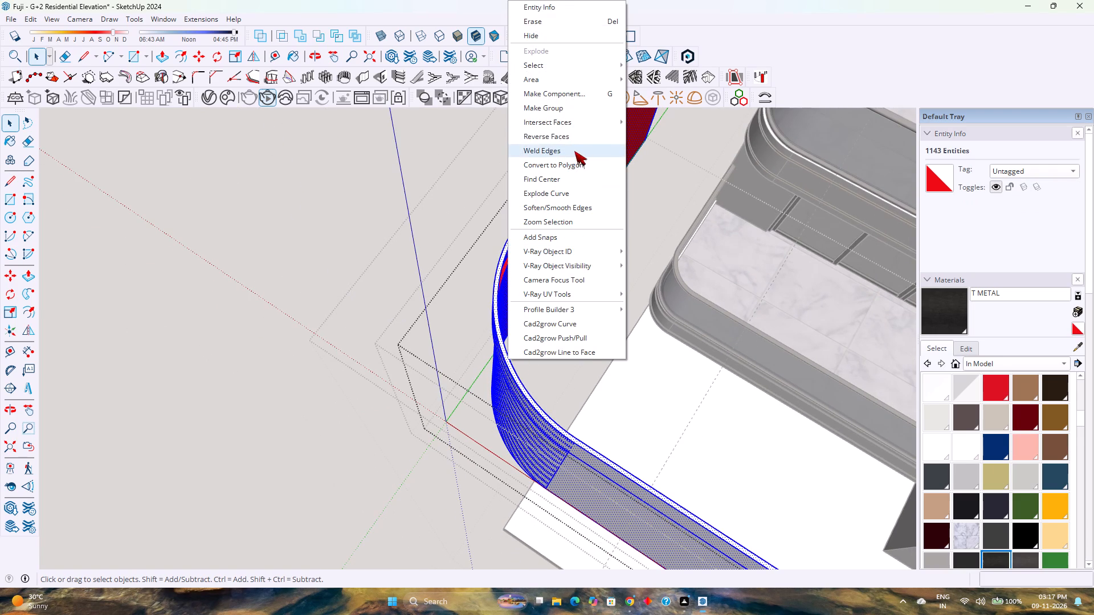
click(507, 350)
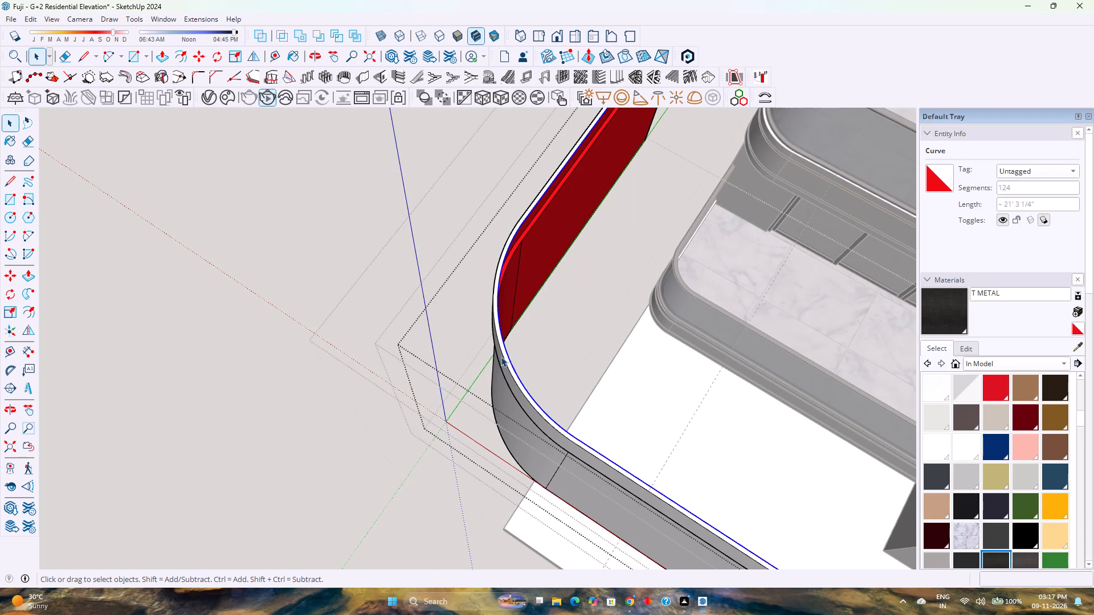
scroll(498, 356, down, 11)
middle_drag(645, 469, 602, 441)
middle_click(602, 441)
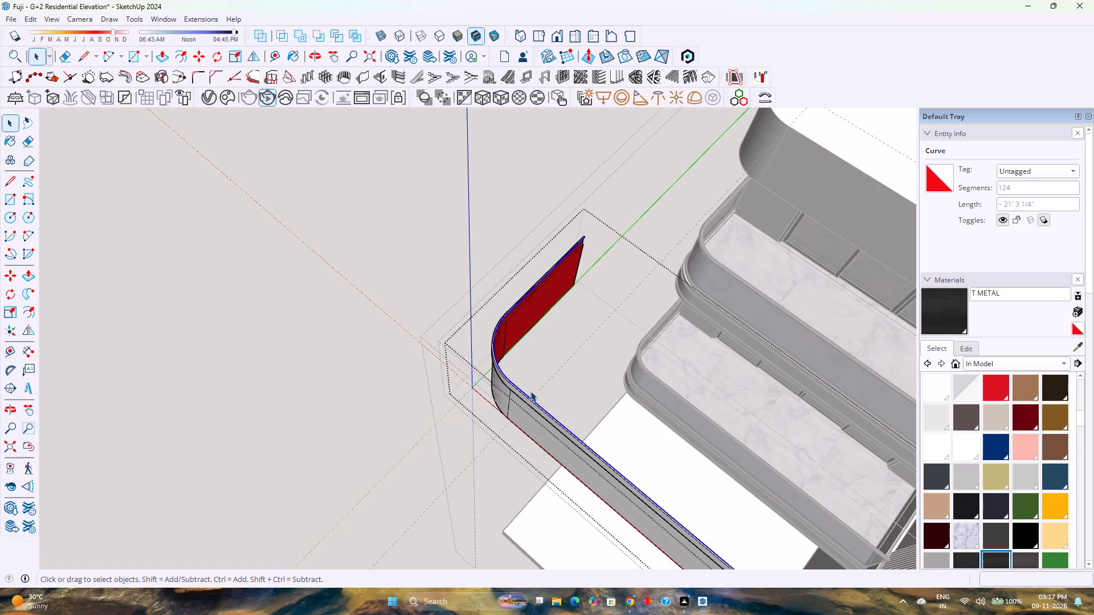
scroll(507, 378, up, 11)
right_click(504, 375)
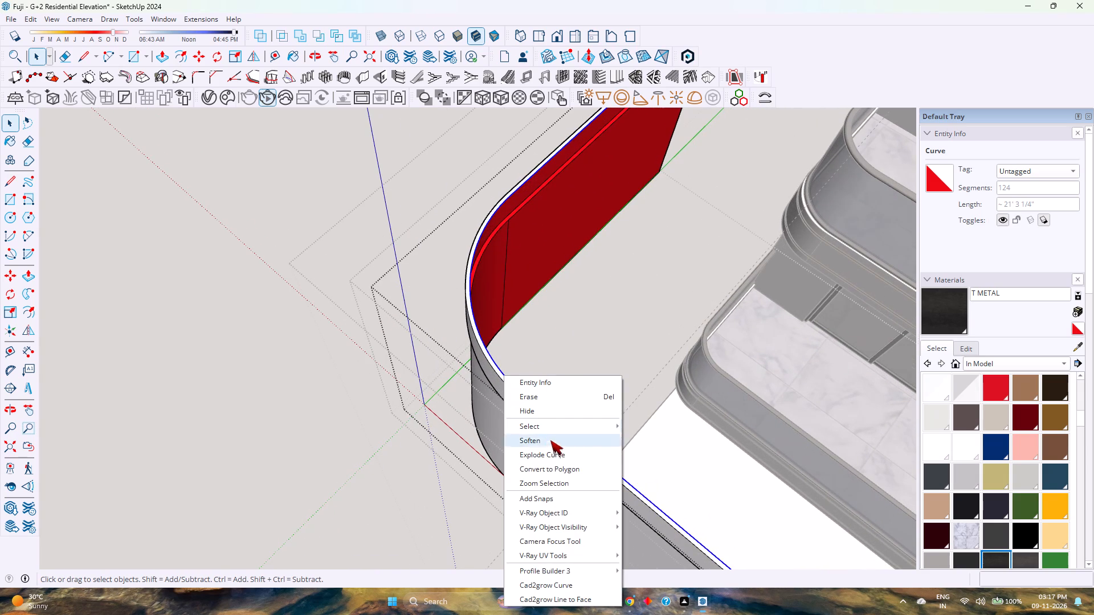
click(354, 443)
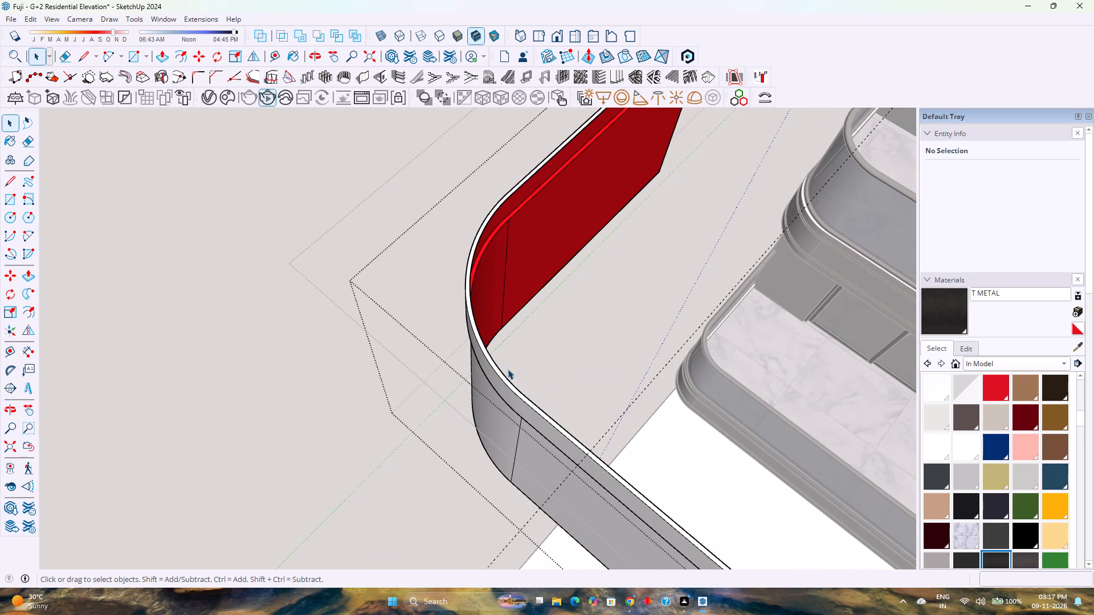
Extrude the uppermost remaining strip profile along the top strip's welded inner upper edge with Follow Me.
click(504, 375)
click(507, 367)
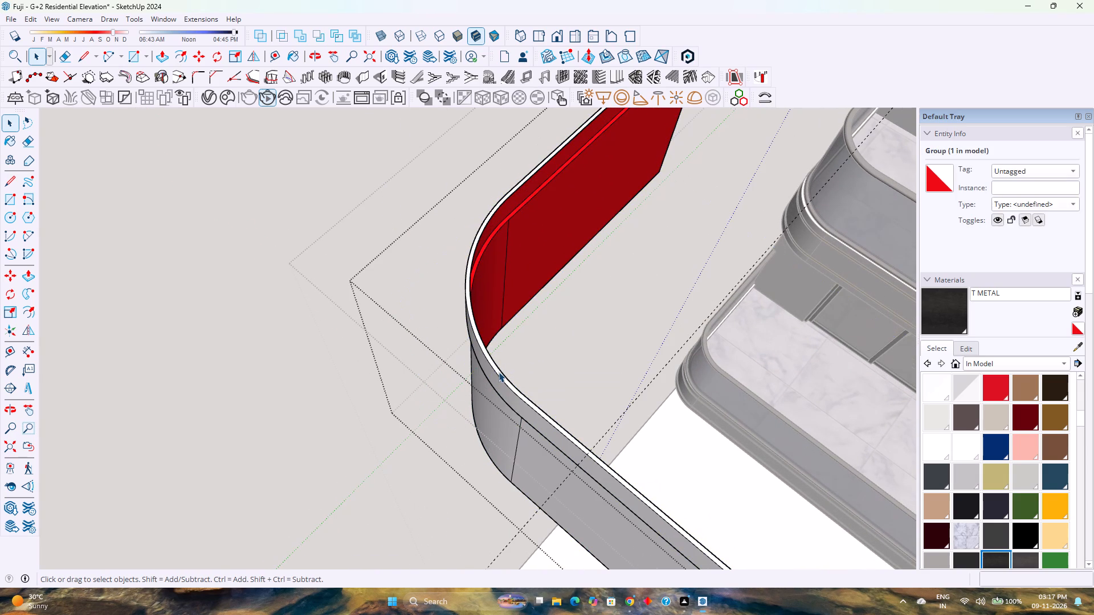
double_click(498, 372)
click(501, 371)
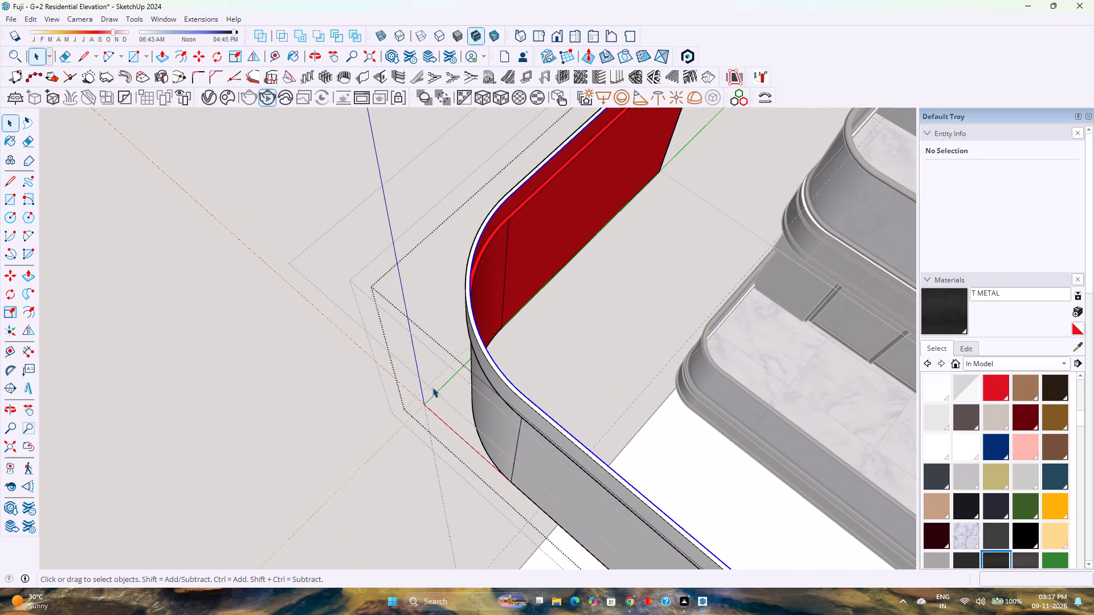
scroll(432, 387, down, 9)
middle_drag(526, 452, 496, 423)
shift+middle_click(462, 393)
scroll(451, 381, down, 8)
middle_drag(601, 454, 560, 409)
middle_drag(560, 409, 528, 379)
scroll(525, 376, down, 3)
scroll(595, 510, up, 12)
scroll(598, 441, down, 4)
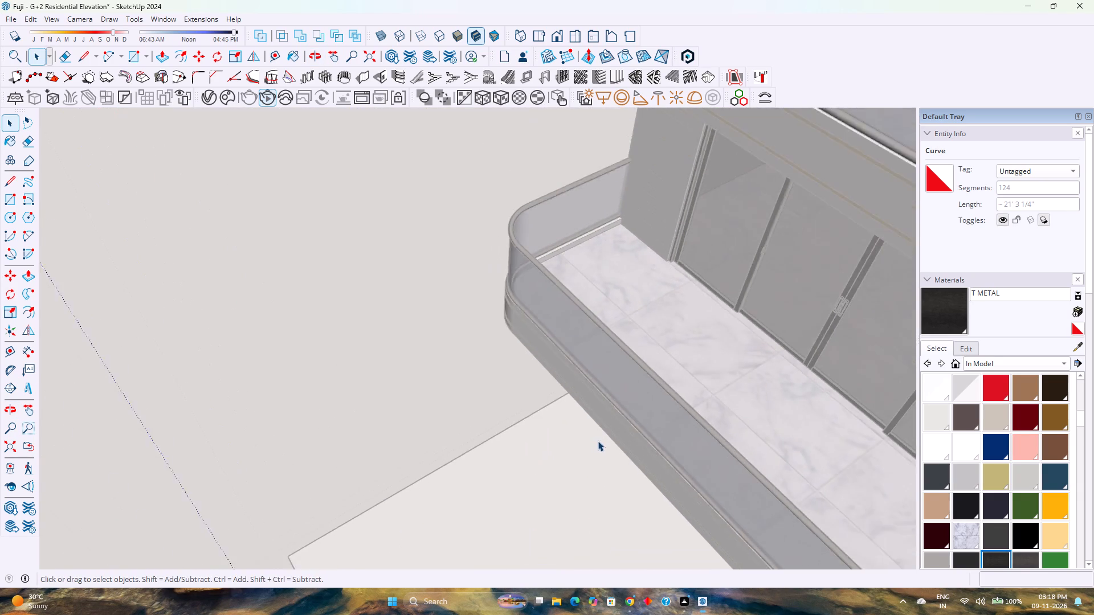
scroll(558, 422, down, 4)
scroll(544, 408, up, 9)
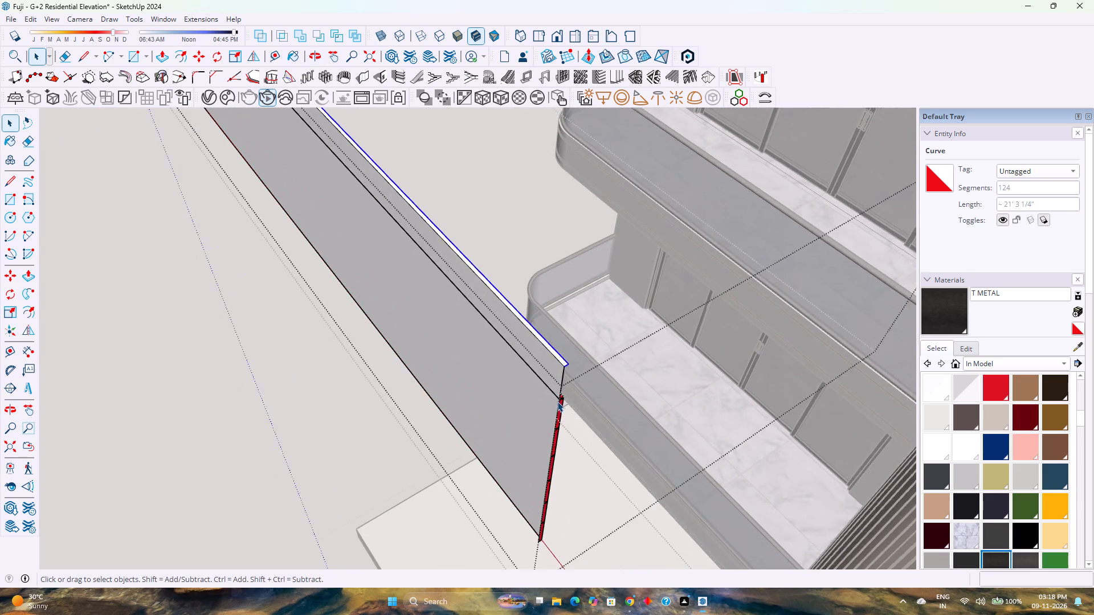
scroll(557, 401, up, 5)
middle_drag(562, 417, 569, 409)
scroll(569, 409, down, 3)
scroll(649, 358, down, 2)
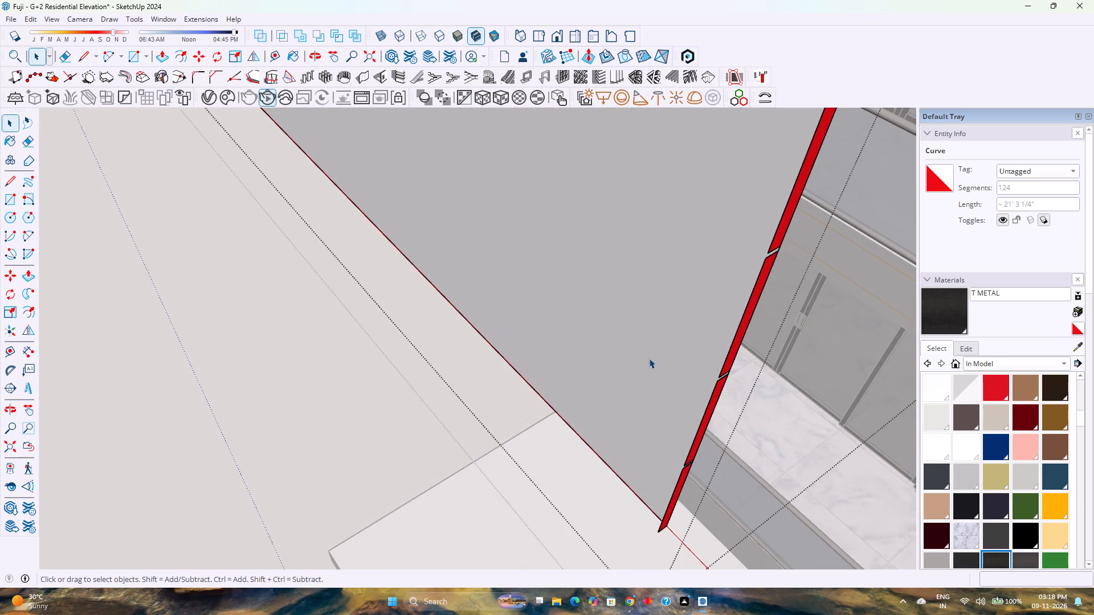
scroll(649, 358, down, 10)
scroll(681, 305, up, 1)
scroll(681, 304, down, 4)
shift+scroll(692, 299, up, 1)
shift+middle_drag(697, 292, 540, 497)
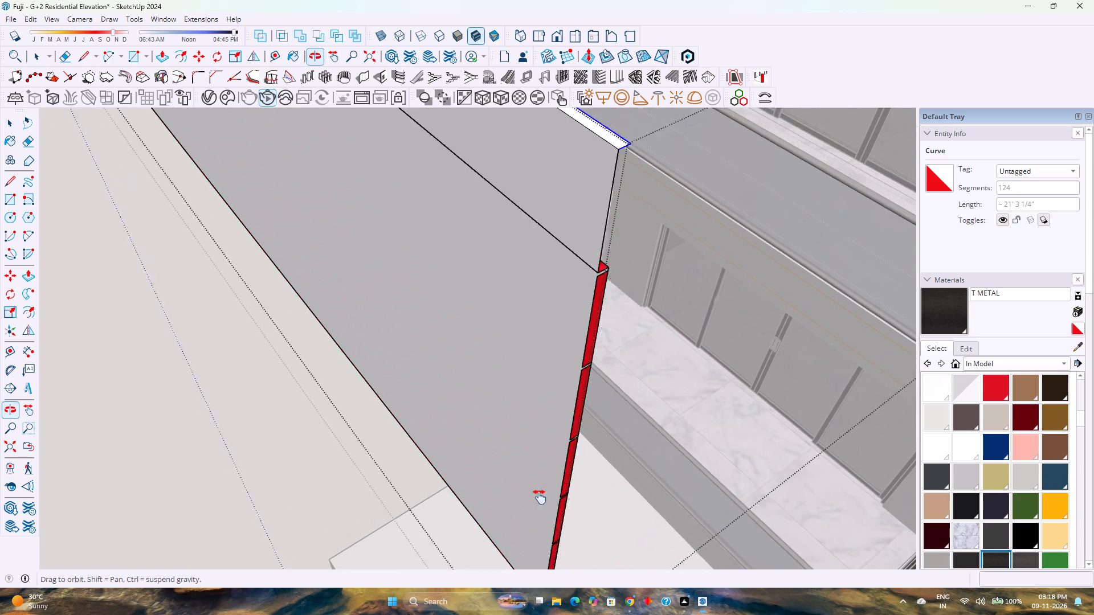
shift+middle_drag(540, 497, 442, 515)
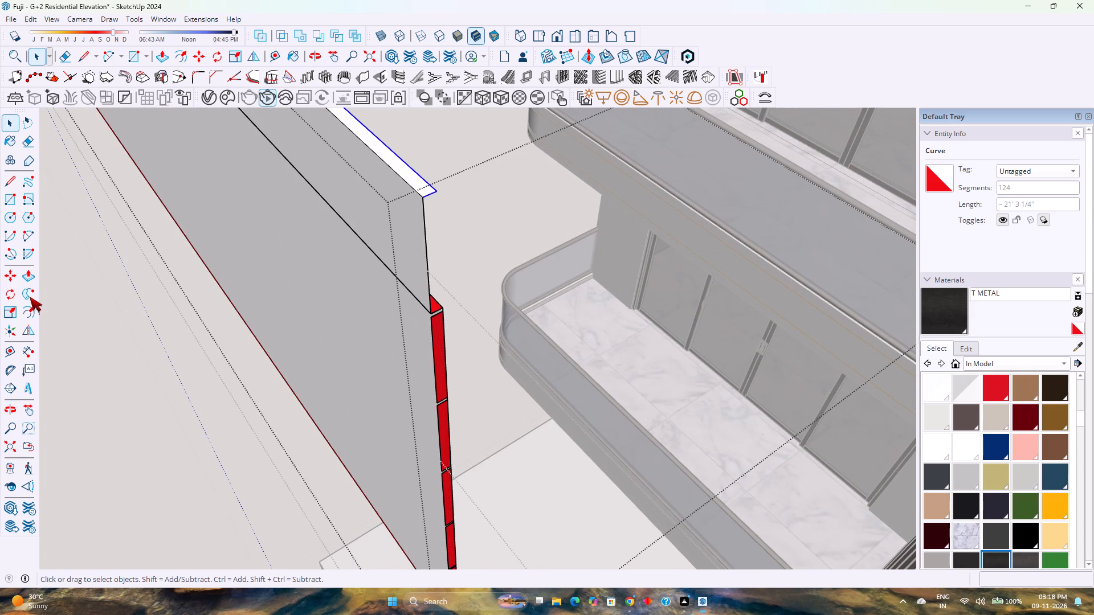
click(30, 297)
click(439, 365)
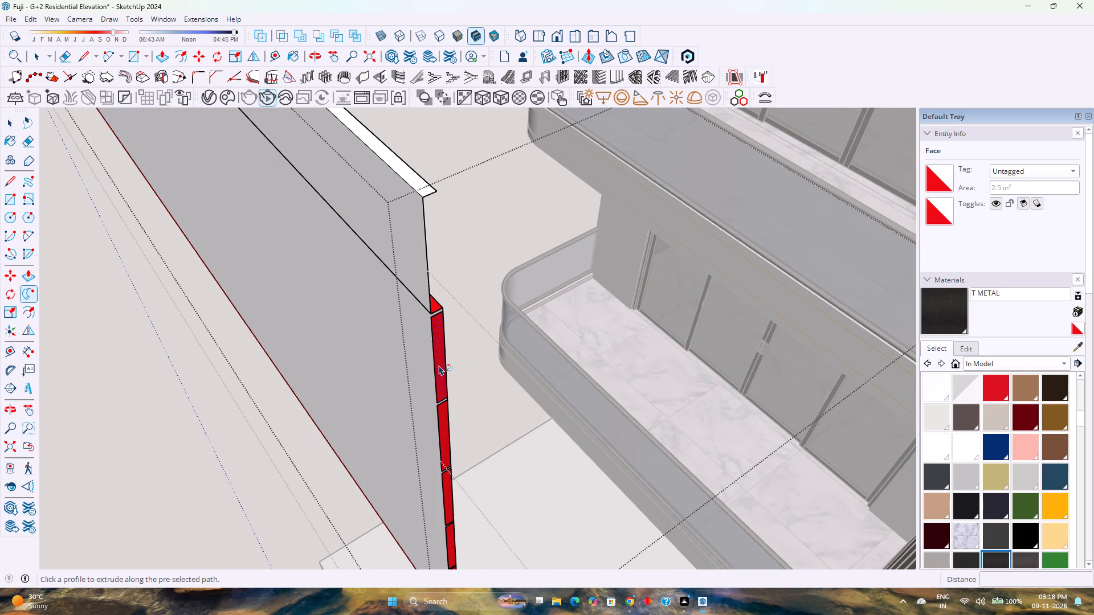
Examine the newly extruded strip's position relative to the wall face, its course around the corner, and its end face.
scroll(396, 380, down, 4)
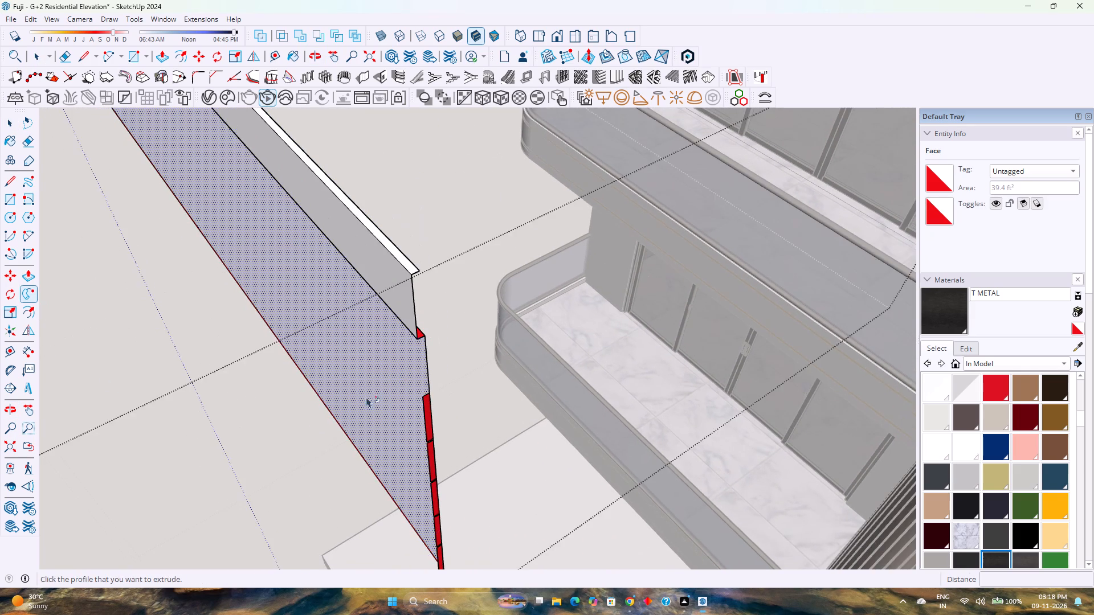
middle_drag(346, 402, 441, 362)
middle_drag(451, 360, 473, 355)
middle_click(479, 355)
scroll(493, 354, down, 10)
middle_drag(412, 382, 549, 317)
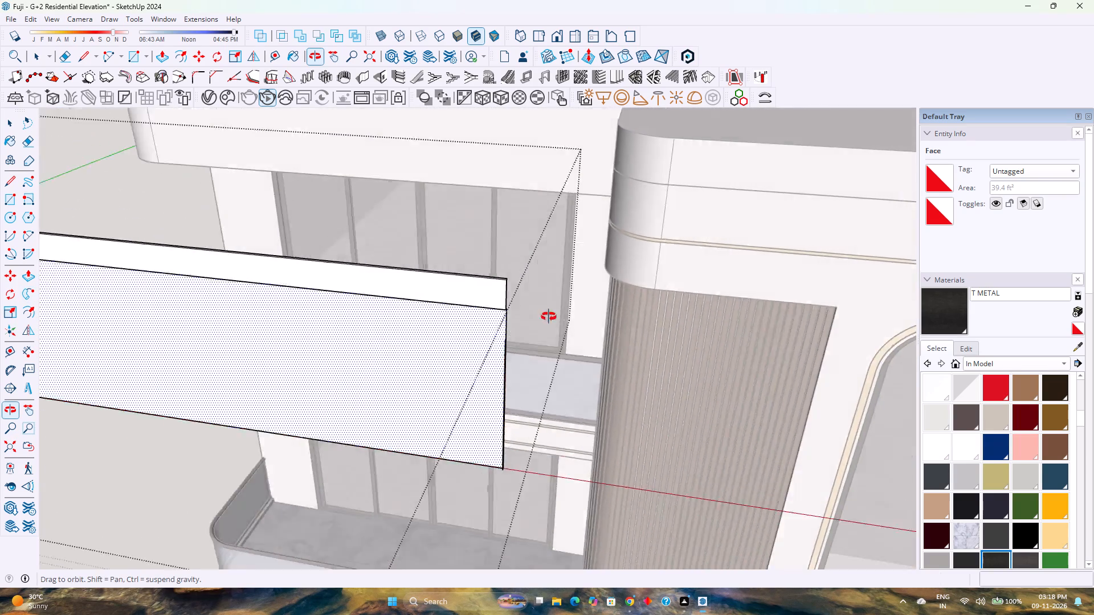
middle_drag(549, 317, 277, 348)
middle_drag(280, 346, 303, 336)
middle_click(405, 302)
middle_click(406, 302)
scroll(415, 299, down, 2)
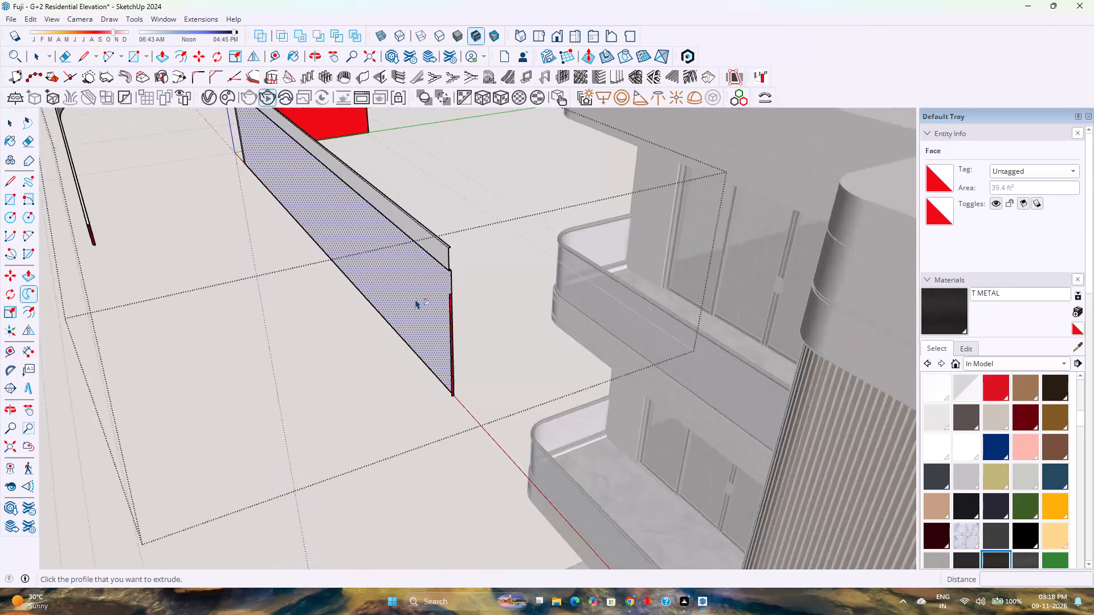
scroll(415, 299, down, 5)
shift+middle_drag(395, 302, 459, 407)
shift+middle_click(459, 407)
shift+middle_click(459, 407)
key(space)
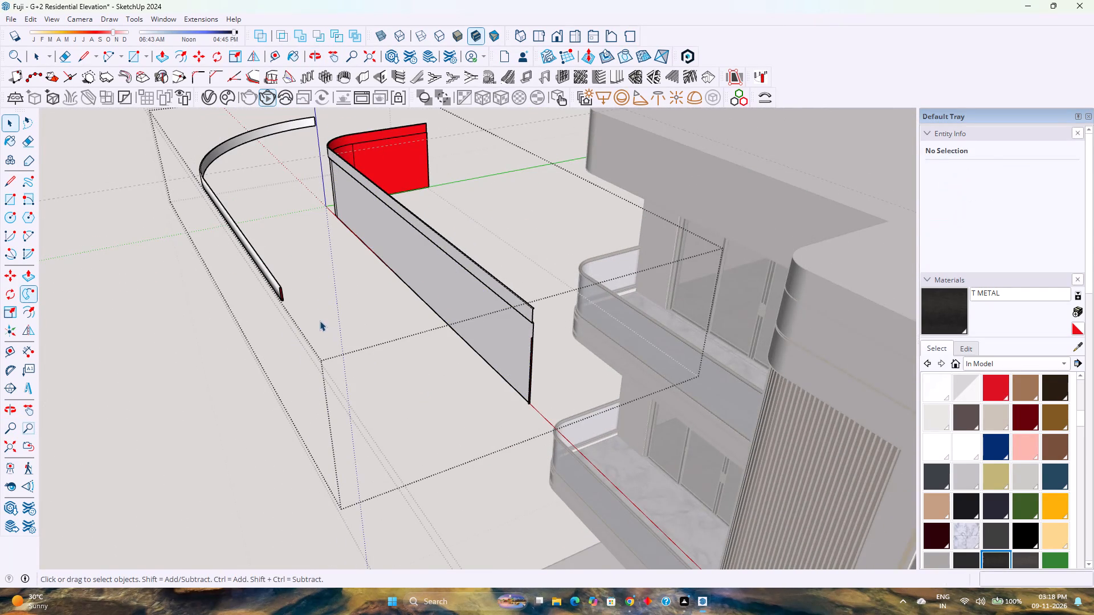
scroll(320, 320, up, 4)
scroll(262, 272, up, 9)
middle_drag(245, 281, 254, 285)
middle_drag(257, 286, 666, 288)
scroll(643, 295, down, 1)
scroll(270, 432, up, 3)
middle_drag(270, 432, 471, 404)
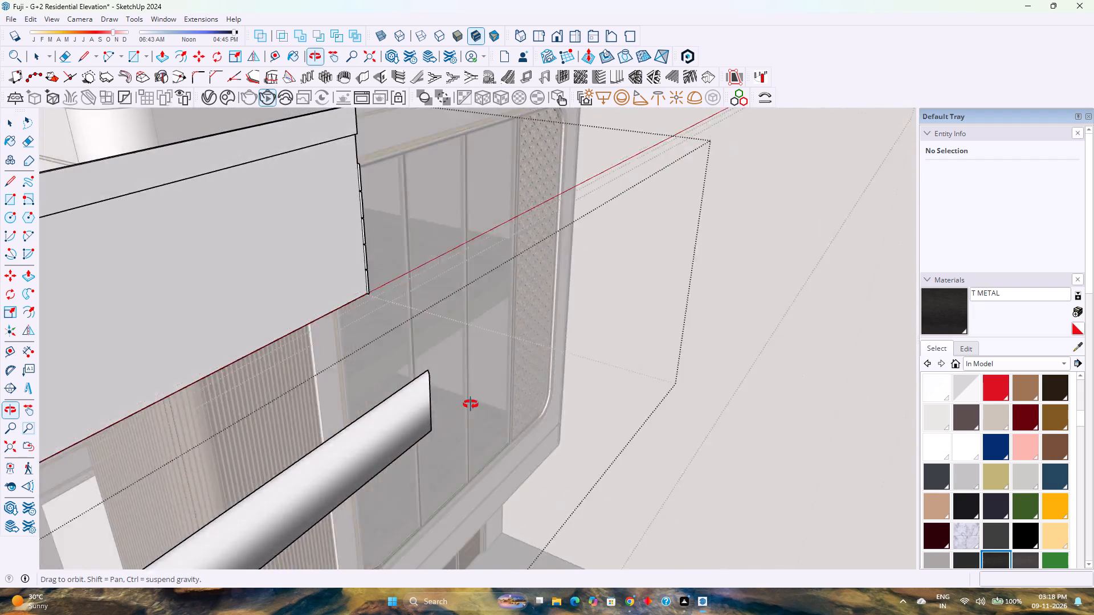
middle_drag(471, 404, 54, 459)
middle_click(54, 459)
scroll(367, 362, up, 3)
scroll(367, 362, down, 4)
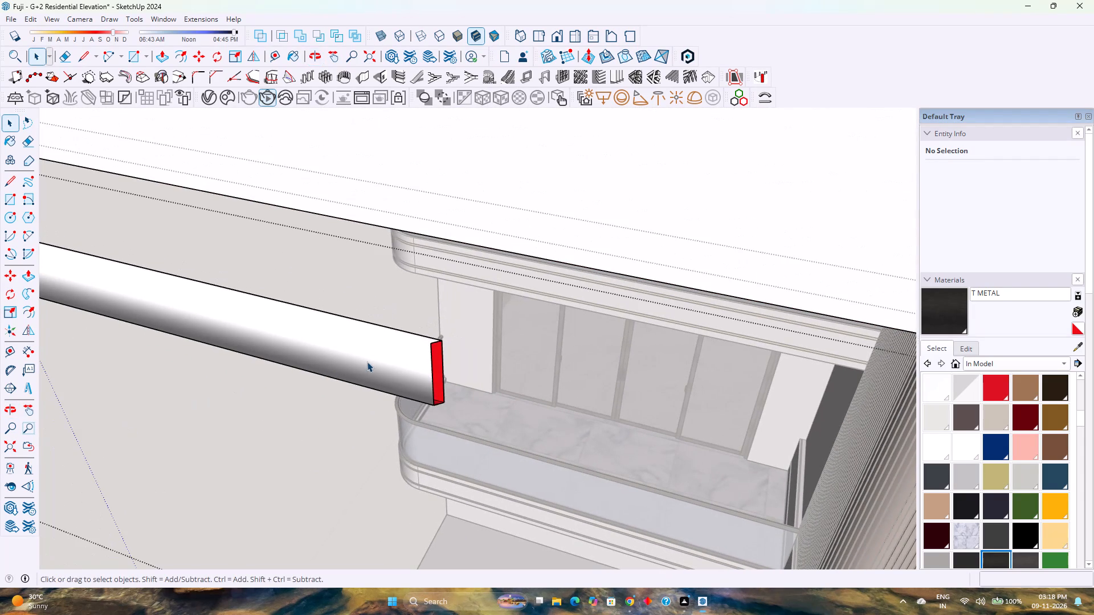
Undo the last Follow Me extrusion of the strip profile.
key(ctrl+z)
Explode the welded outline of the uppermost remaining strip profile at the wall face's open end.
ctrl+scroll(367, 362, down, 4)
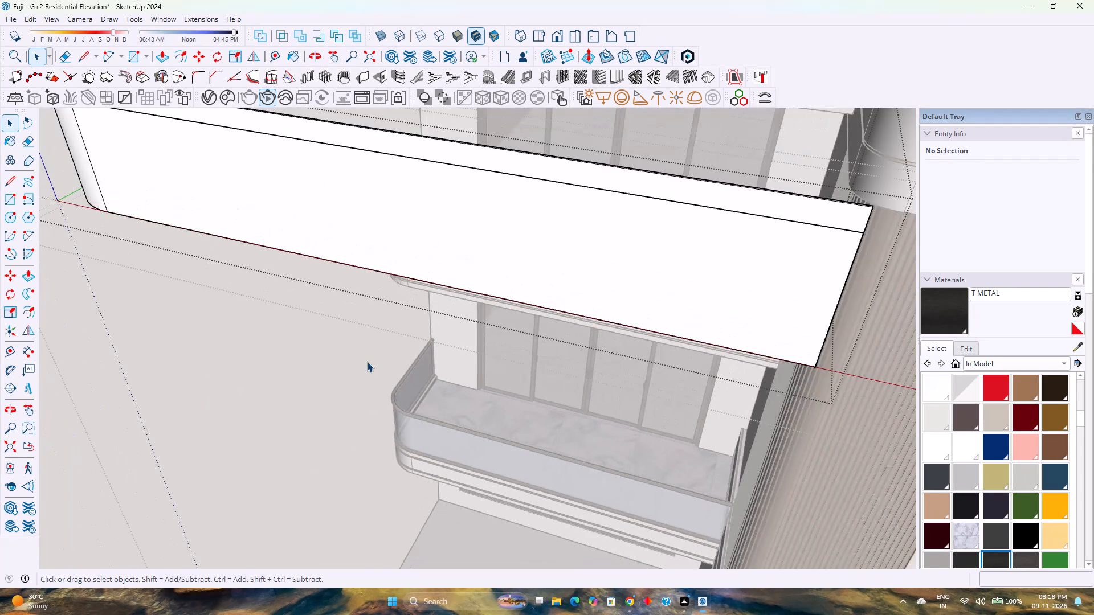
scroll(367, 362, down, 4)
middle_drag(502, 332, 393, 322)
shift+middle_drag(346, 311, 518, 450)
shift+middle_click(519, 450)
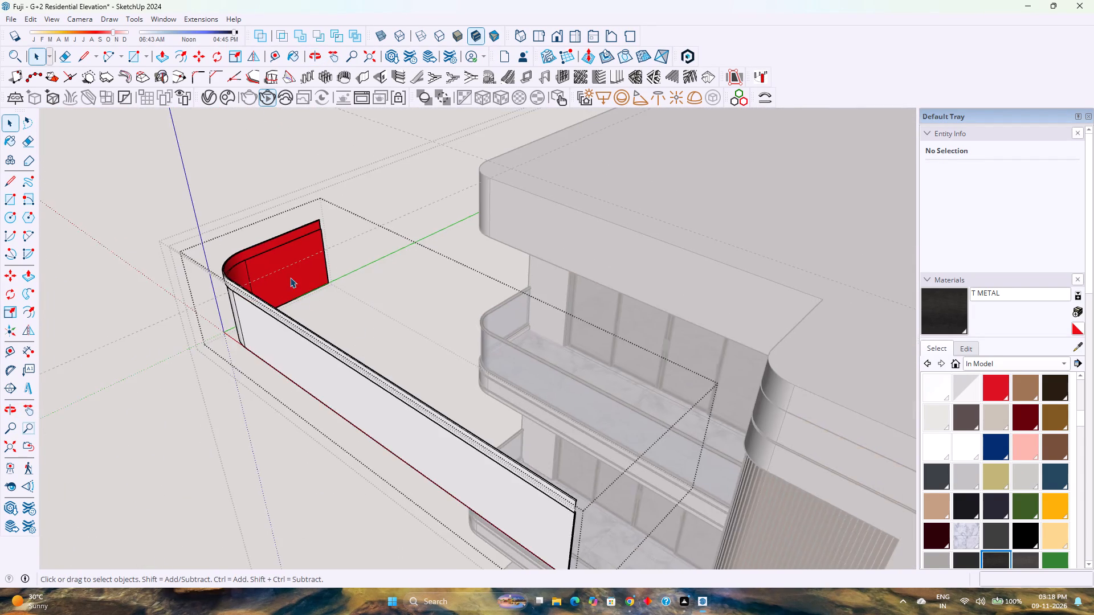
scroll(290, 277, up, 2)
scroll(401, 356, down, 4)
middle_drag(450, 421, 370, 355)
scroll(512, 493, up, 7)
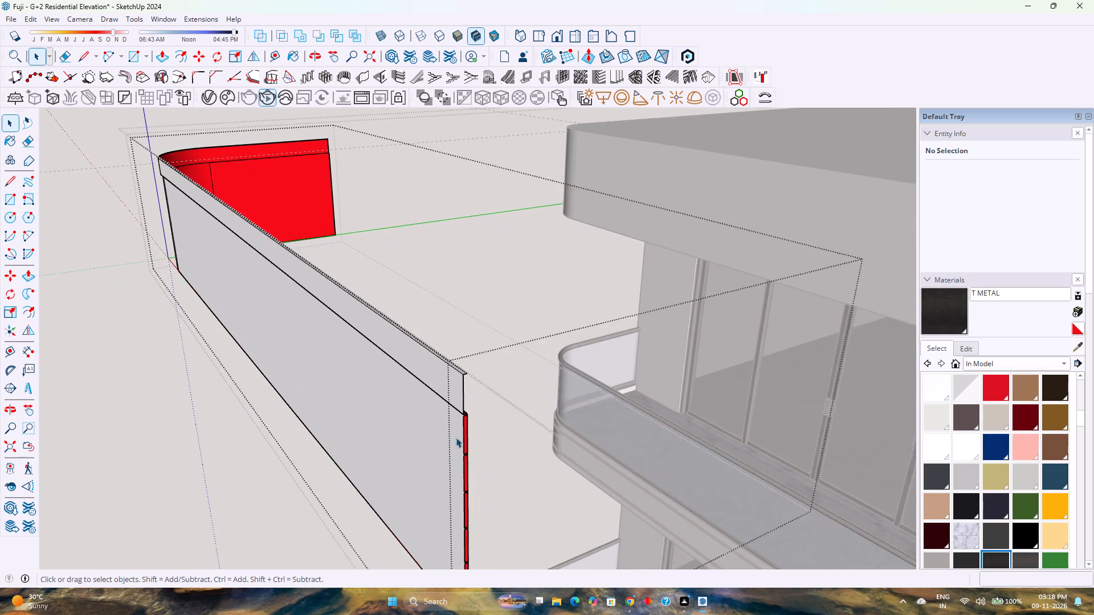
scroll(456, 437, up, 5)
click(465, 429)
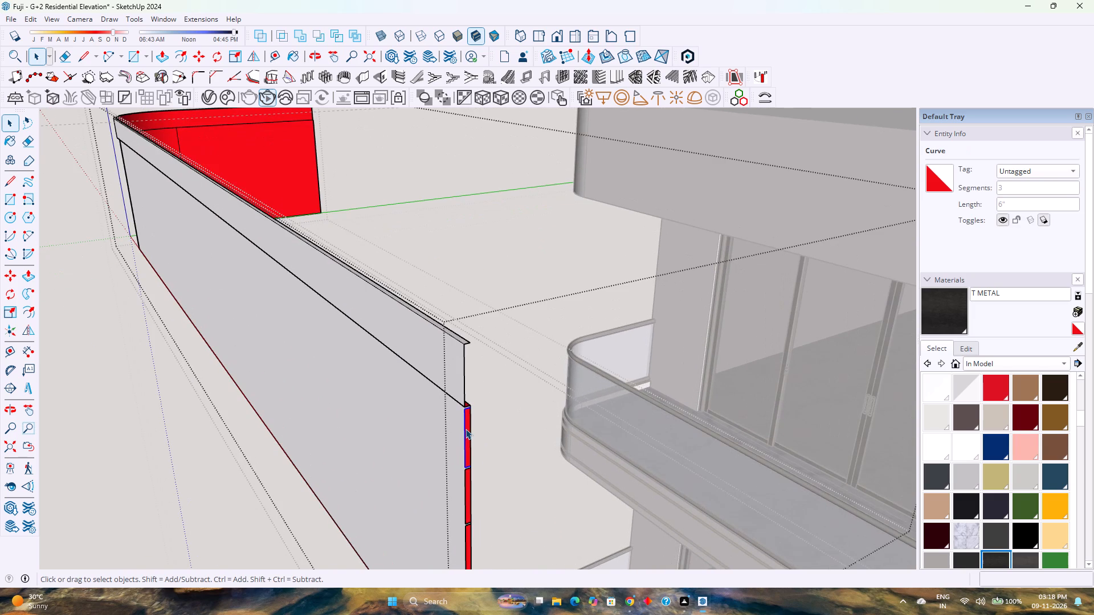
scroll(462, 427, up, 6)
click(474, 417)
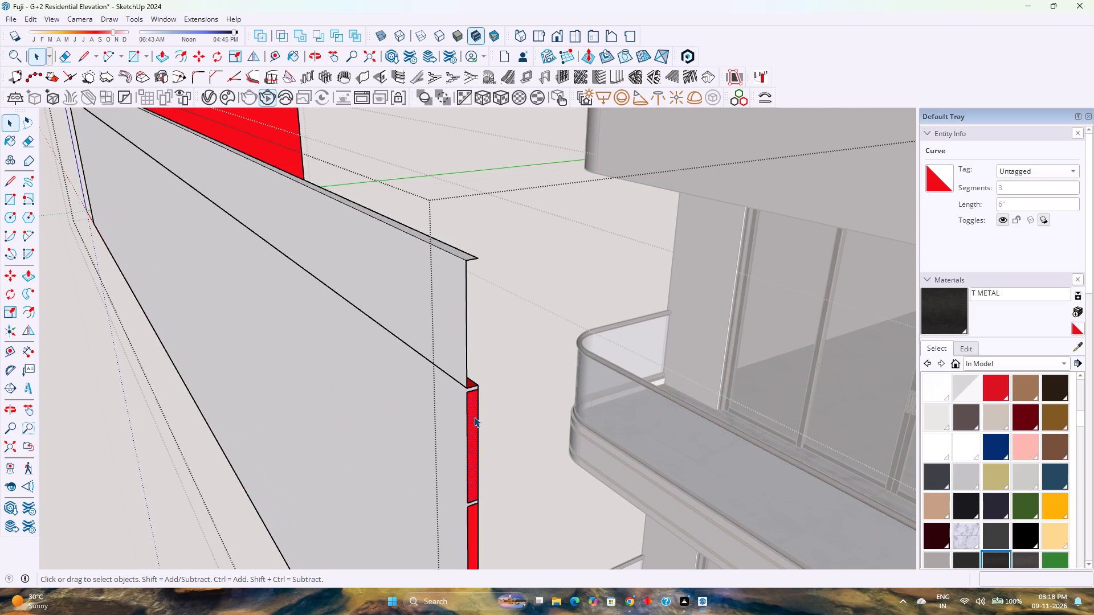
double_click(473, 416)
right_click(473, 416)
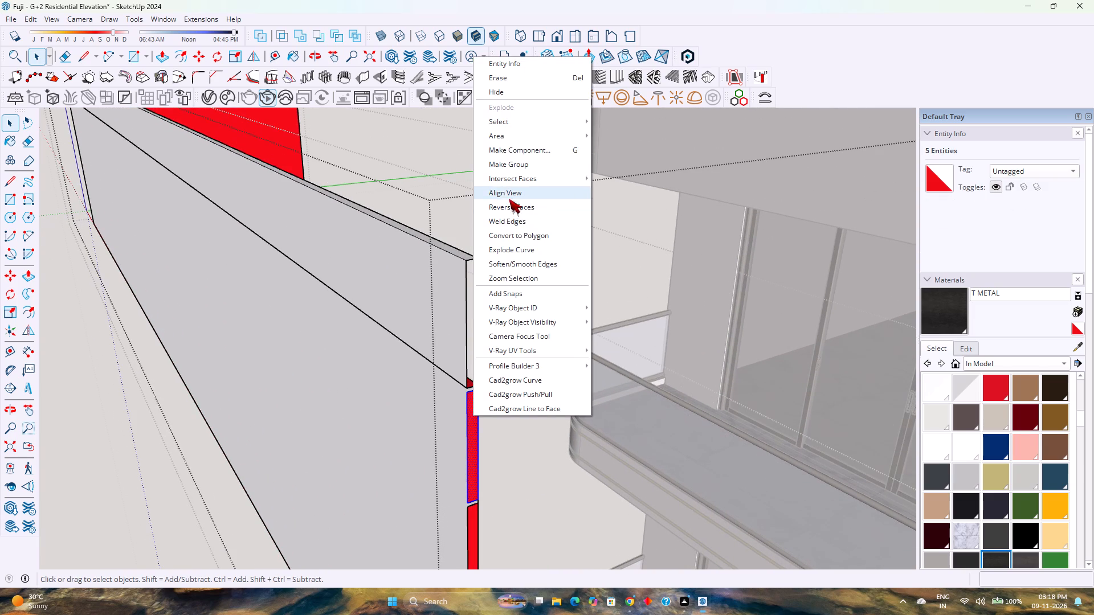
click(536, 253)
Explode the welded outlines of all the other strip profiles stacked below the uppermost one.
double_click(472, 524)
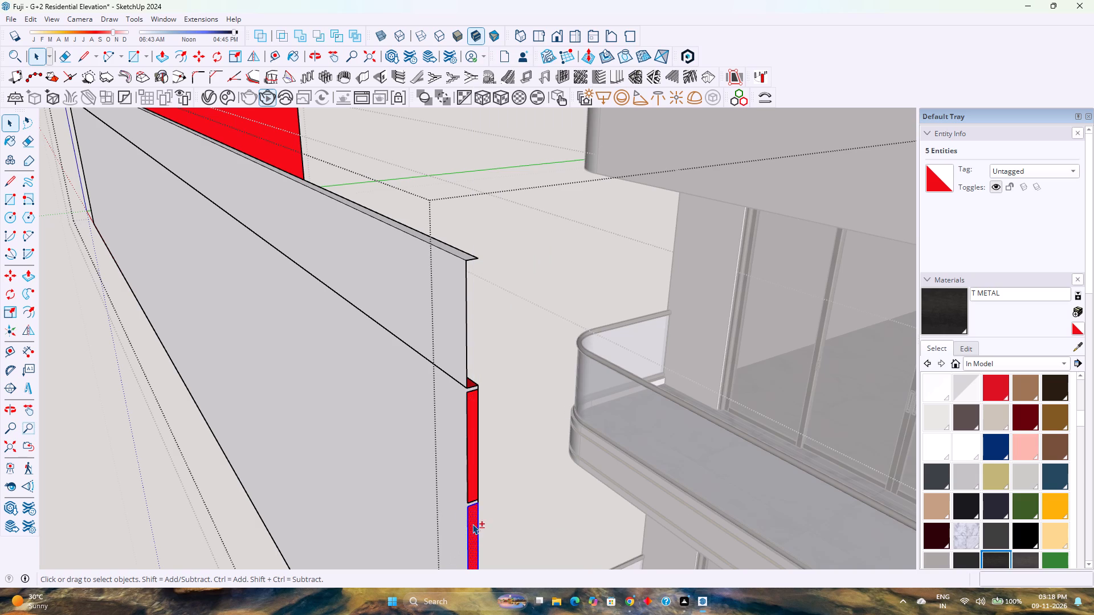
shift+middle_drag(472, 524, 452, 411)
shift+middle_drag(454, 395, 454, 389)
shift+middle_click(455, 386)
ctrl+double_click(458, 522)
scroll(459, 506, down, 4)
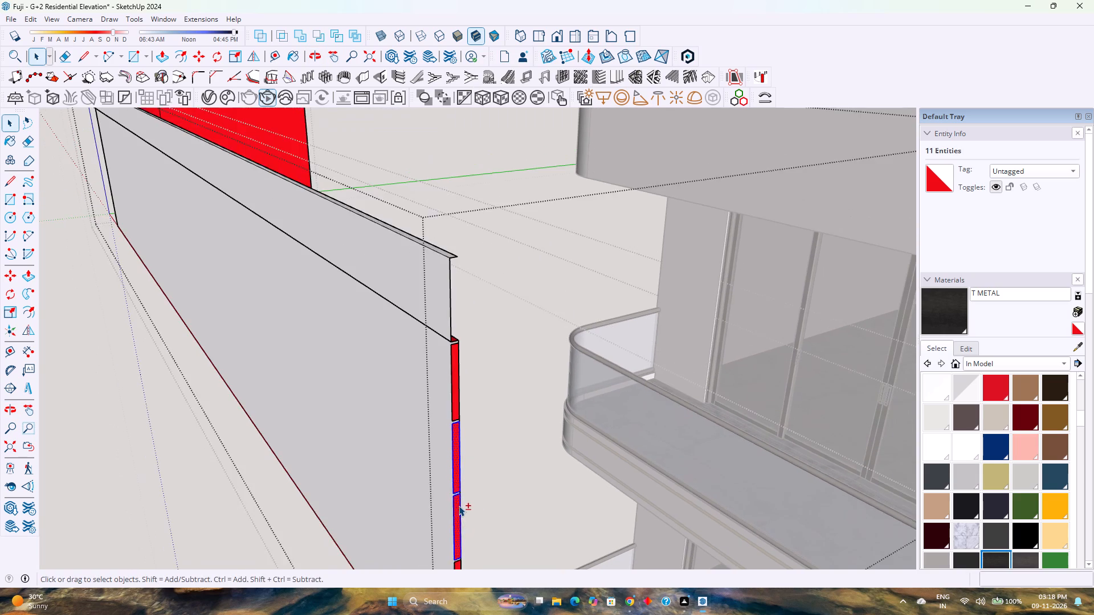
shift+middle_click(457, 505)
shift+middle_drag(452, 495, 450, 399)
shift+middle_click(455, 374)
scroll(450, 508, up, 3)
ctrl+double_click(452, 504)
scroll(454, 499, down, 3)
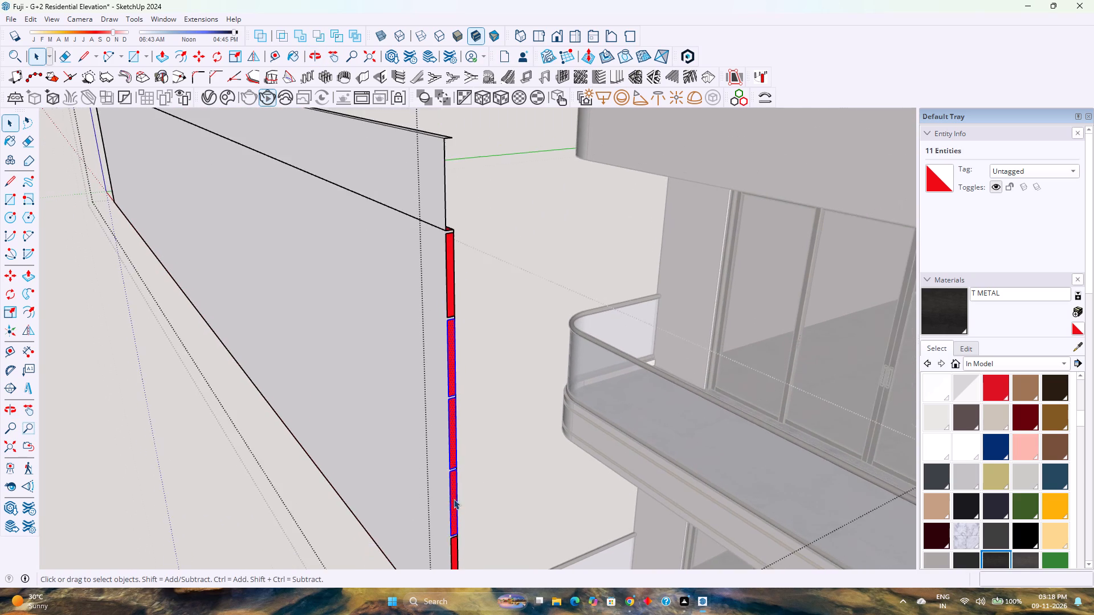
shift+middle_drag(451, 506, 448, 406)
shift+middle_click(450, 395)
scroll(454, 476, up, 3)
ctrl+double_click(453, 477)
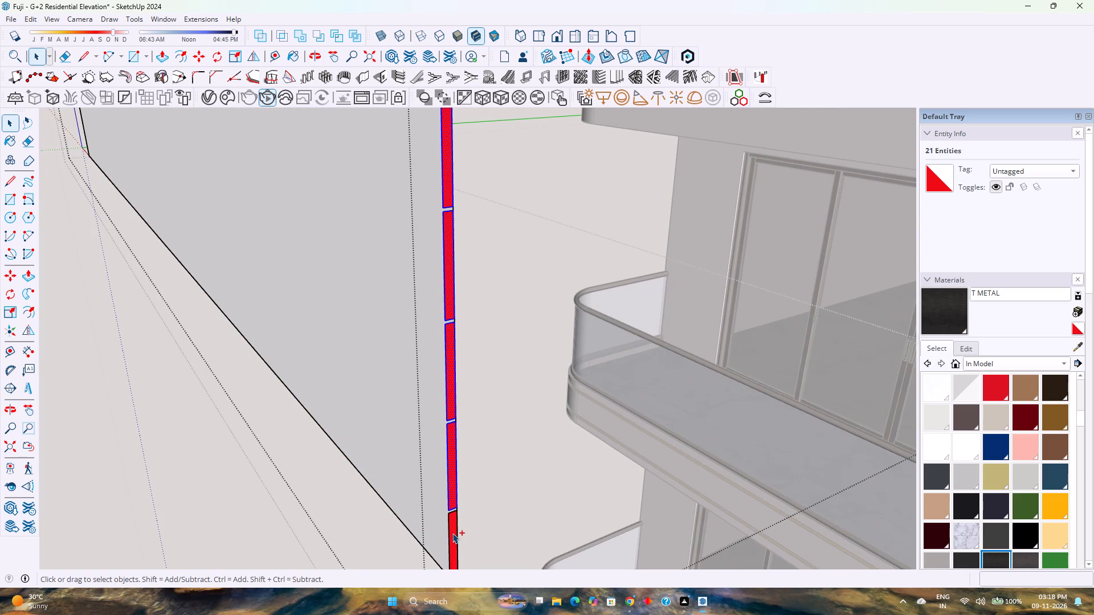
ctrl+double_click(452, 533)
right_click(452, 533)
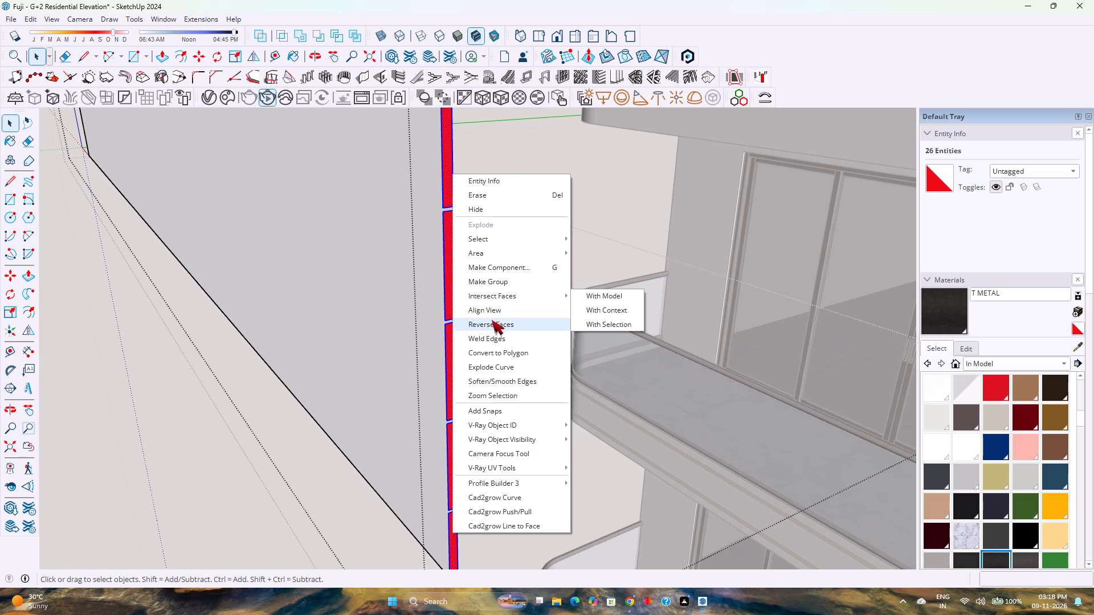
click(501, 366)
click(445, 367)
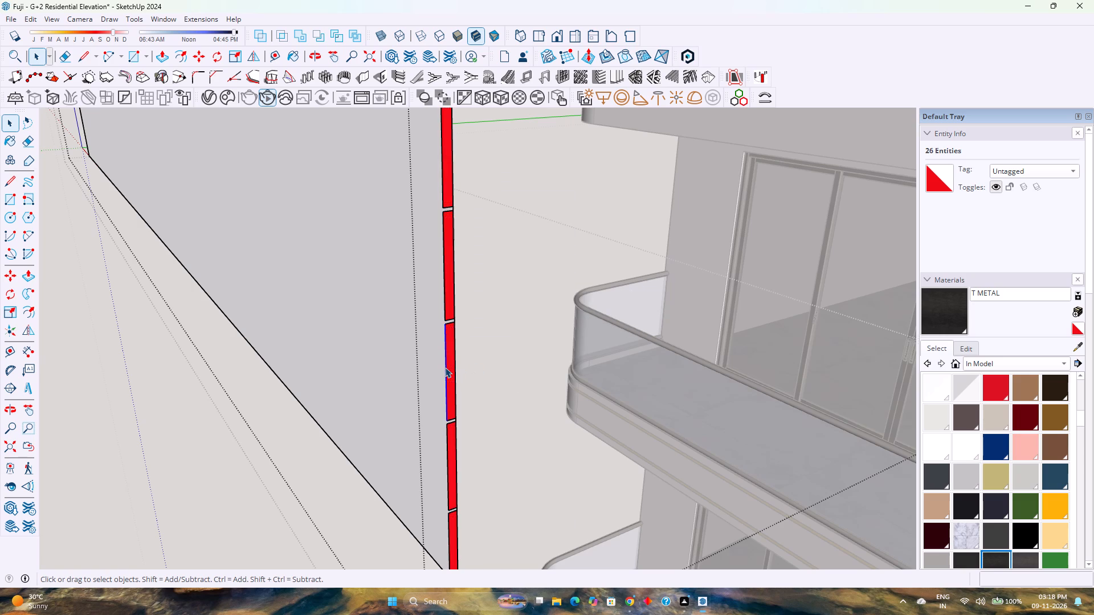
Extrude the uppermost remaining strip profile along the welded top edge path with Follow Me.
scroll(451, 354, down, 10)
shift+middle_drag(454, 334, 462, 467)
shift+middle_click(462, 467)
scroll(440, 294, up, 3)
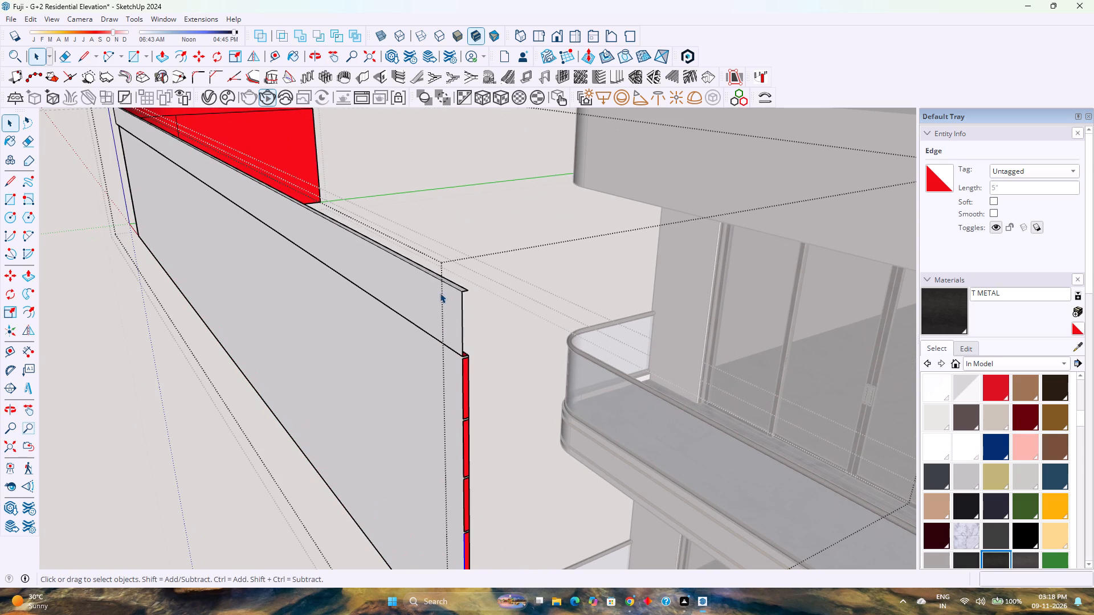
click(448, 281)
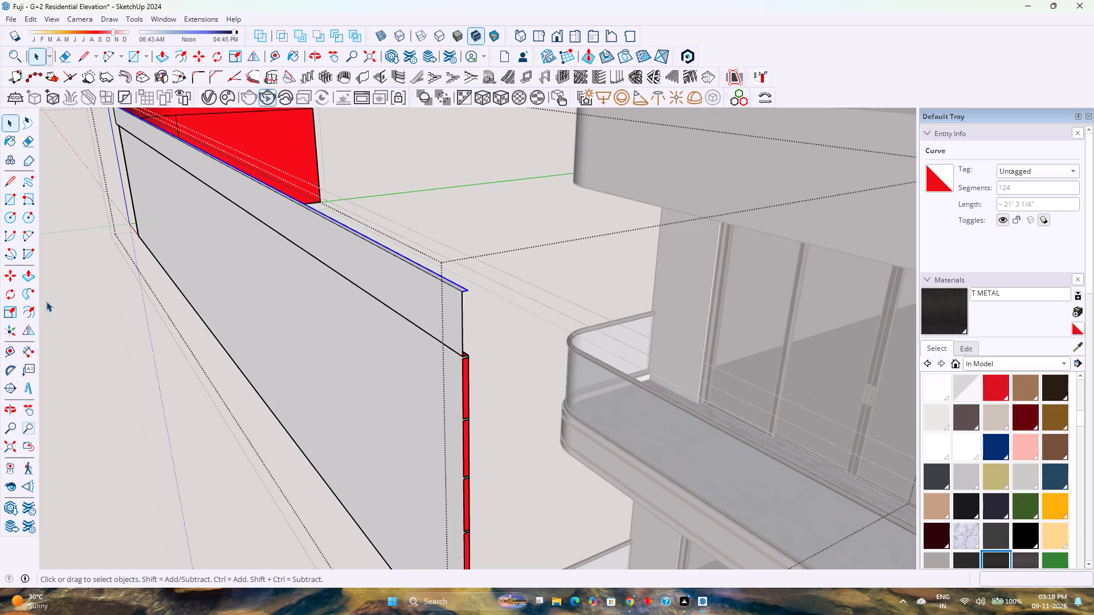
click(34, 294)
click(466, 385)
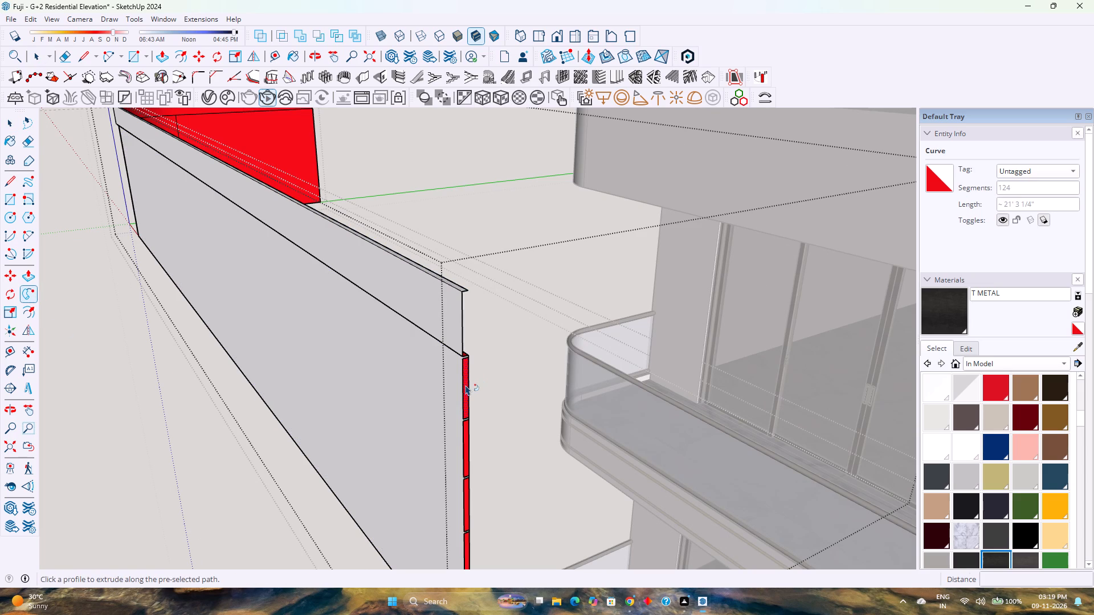
Examine the extruded strip's offset from the wall face, its course around the corner, and both its ends.
scroll(370, 438, down, 3)
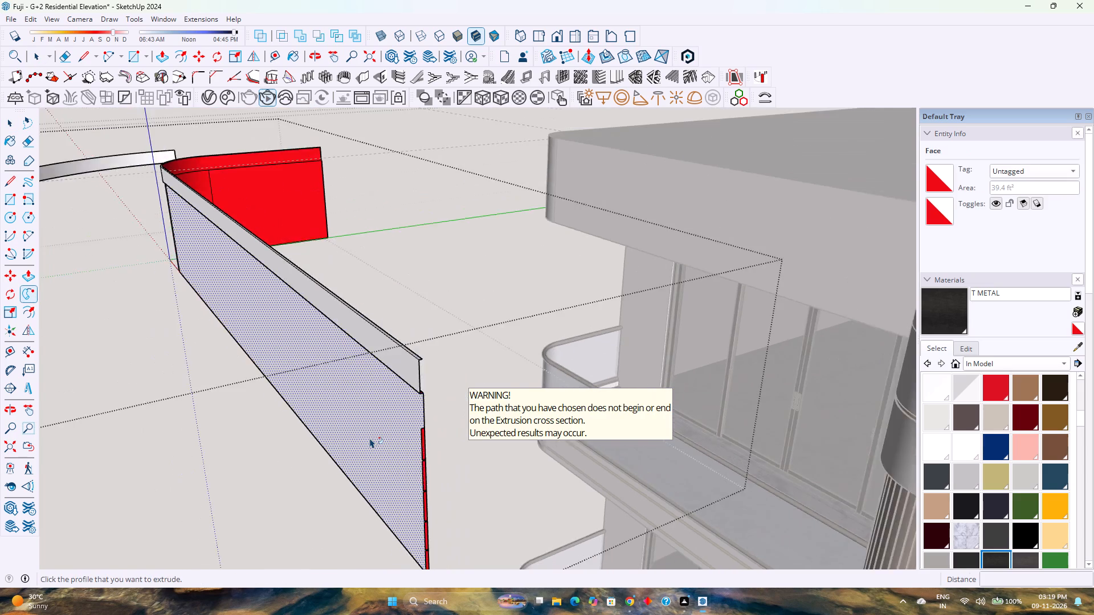
scroll(370, 438, down, 10)
scroll(156, 415, up, 7)
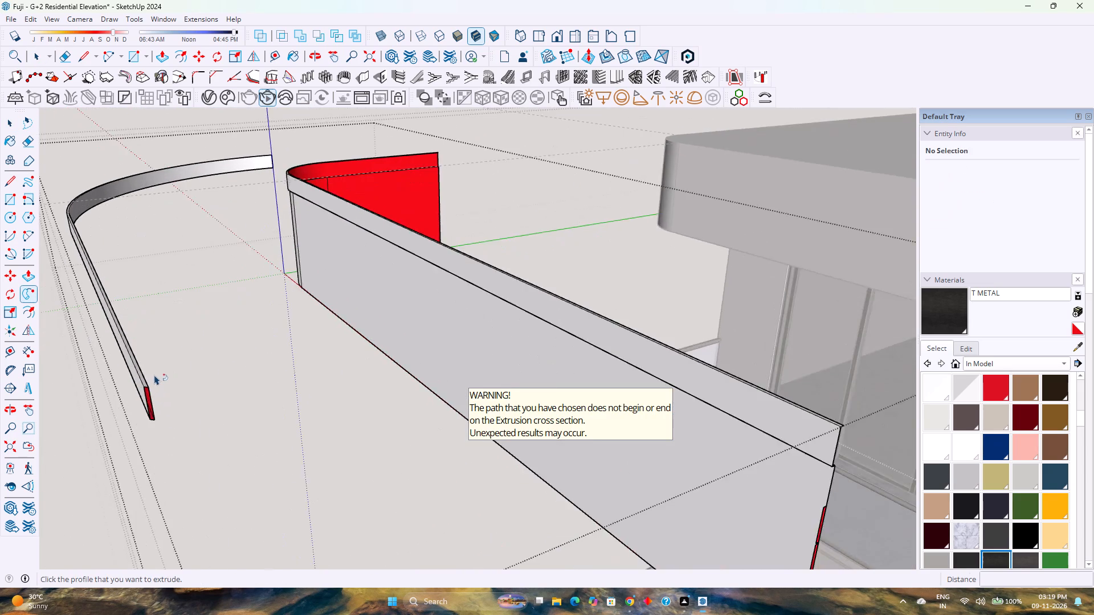
scroll(154, 375, up, 6)
middle_drag(131, 391, 456, 383)
middle_click(456, 383)
scroll(312, 509, up, 3)
middle_drag(304, 502, 330, 487)
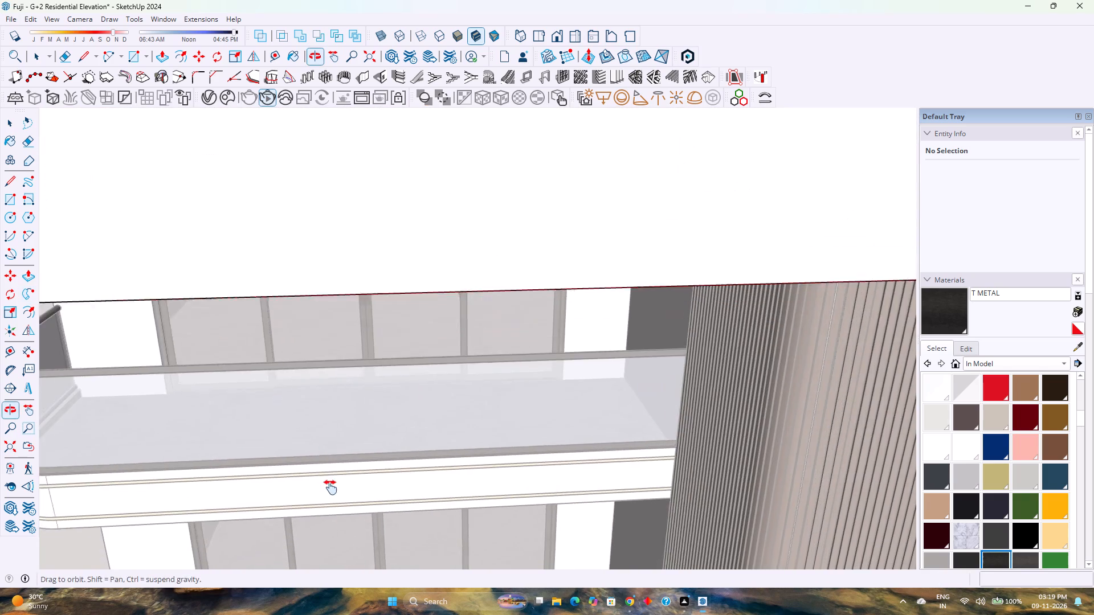
middle_drag(330, 487, 362, 471)
shift+middle_click(363, 471)
scroll(366, 469, down, 12)
scroll(100, 448, up, 4)
middle_drag(105, 448, 606, 429)
middle_click(607, 429)
scroll(602, 415, down, 10)
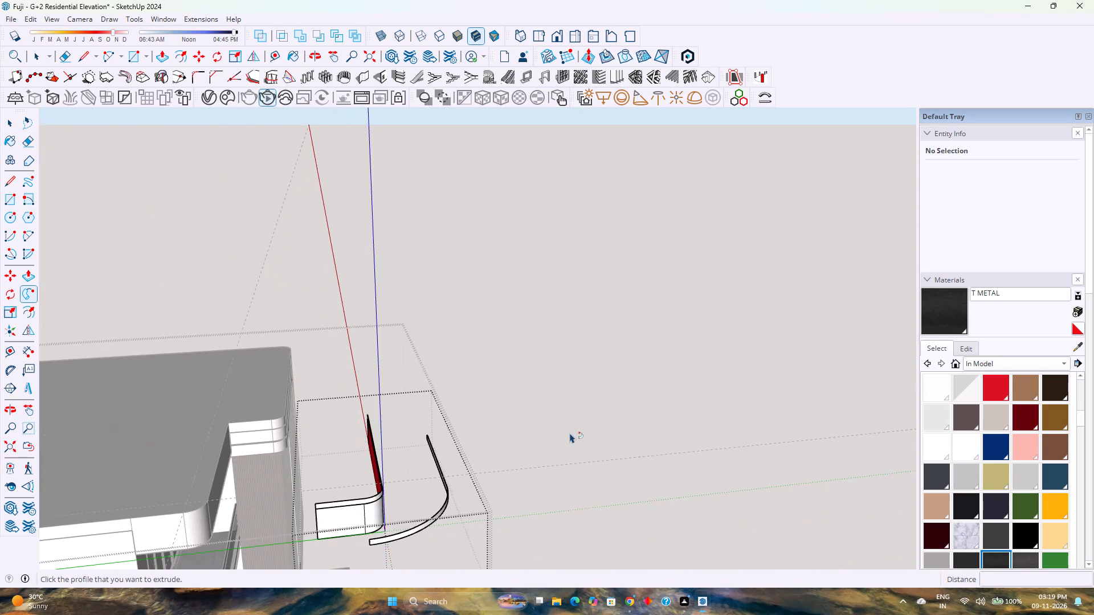
scroll(342, 542, up, 19)
middle_drag(373, 542, 380, 553)
middle_click(380, 553)
middle_click(380, 553)
scroll(379, 523, down, 9)
middle_drag(555, 456, 167, 477)
middle_click(166, 477)
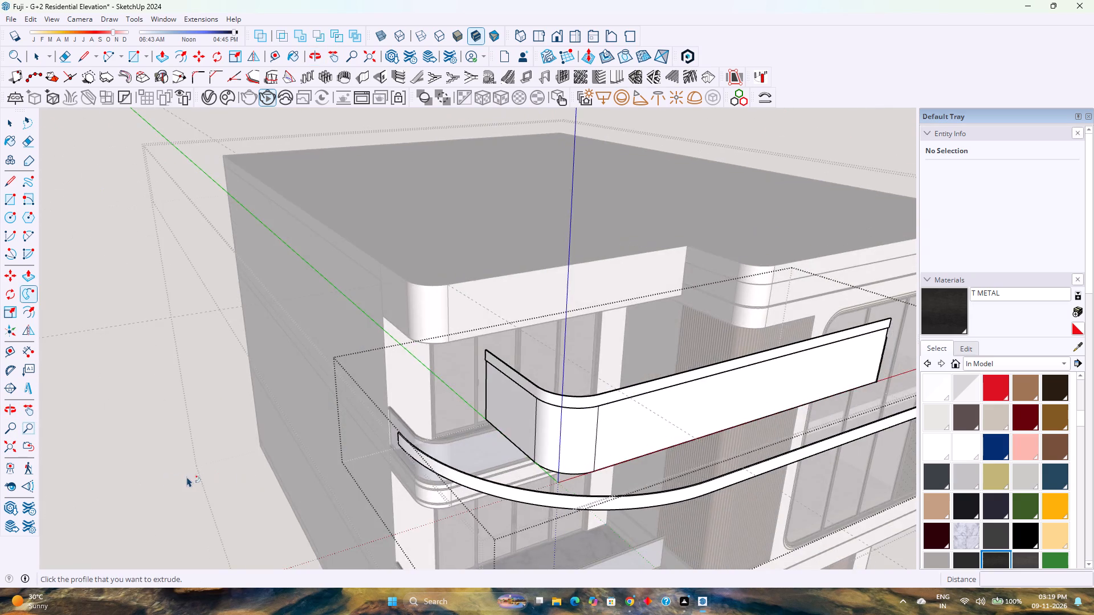
scroll(190, 475, down, 4)
middle_drag(483, 473, 272, 471)
middle_click(271, 471)
scroll(268, 468, down, 4)
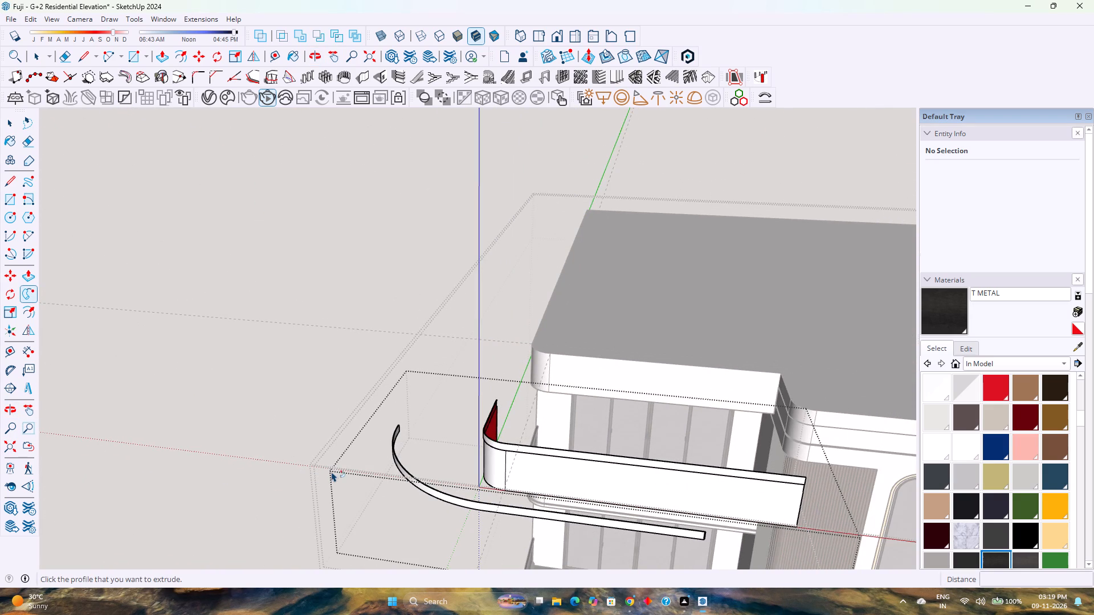
Undo the Follow Me extrusion and the preceding strip edits, back to the plain rounded wall face without strips.
key(ctrl+z)
key(ctrl+z)
key(ctrl+z)
key(ctrl+z)
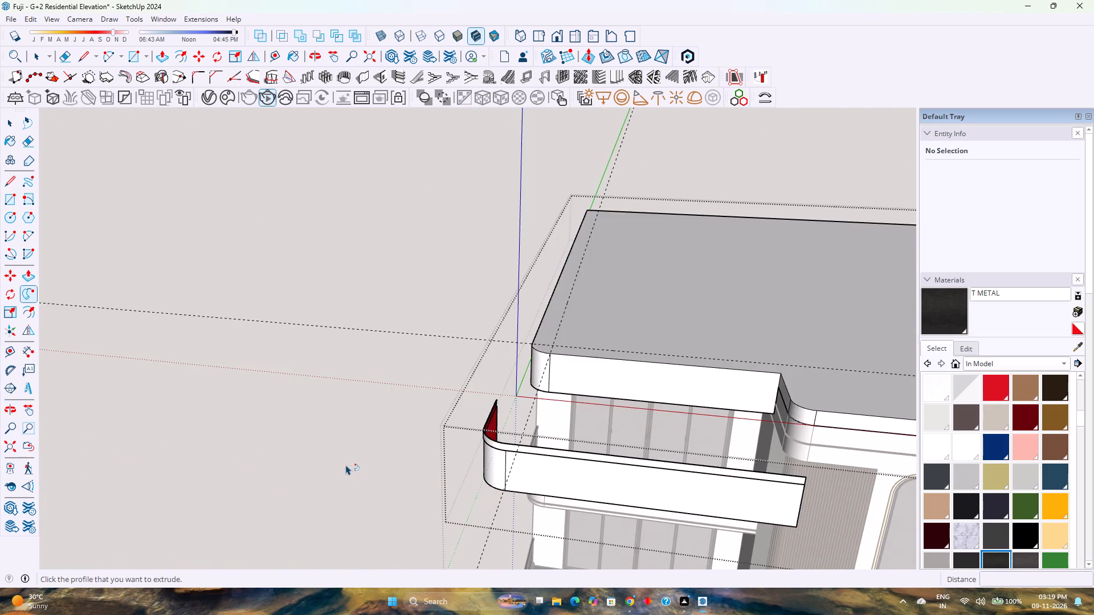
key(ctrl+z)
key(ctrl+z)
key(ctrl+z)
key(ctrl+z)
key(ctrl+z)
Weld the wall face's long top edge, rounded corner edge and short return edge into one curve.
scroll(719, 481, up, 2)
middle_drag(719, 481, 597, 480)
middle_click(597, 480)
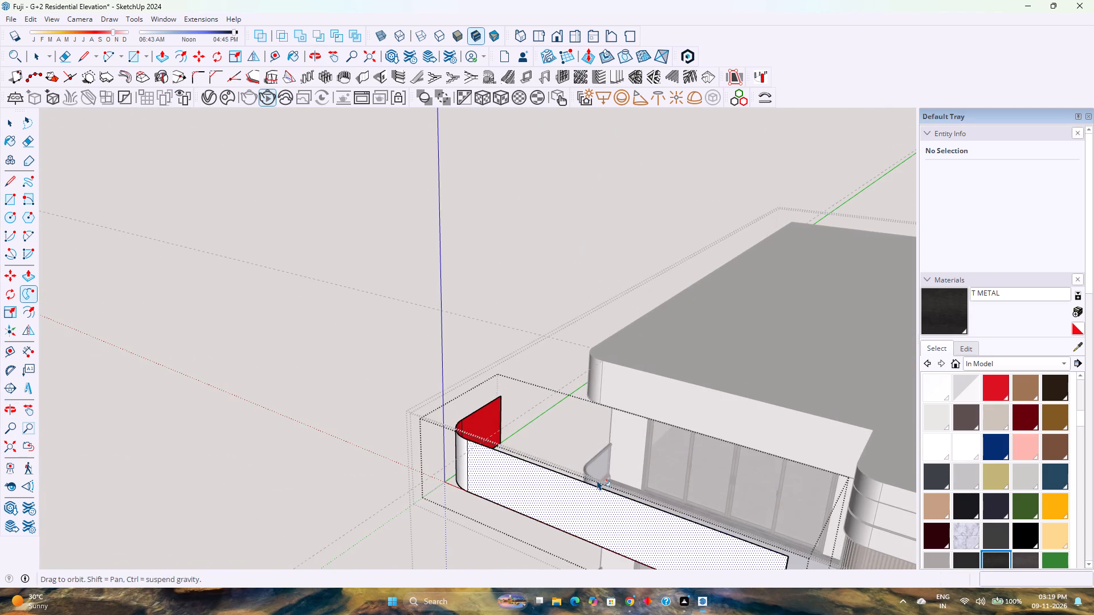
key(space)
scroll(594, 471, up, 4)
middle_drag(474, 472, 466, 496)
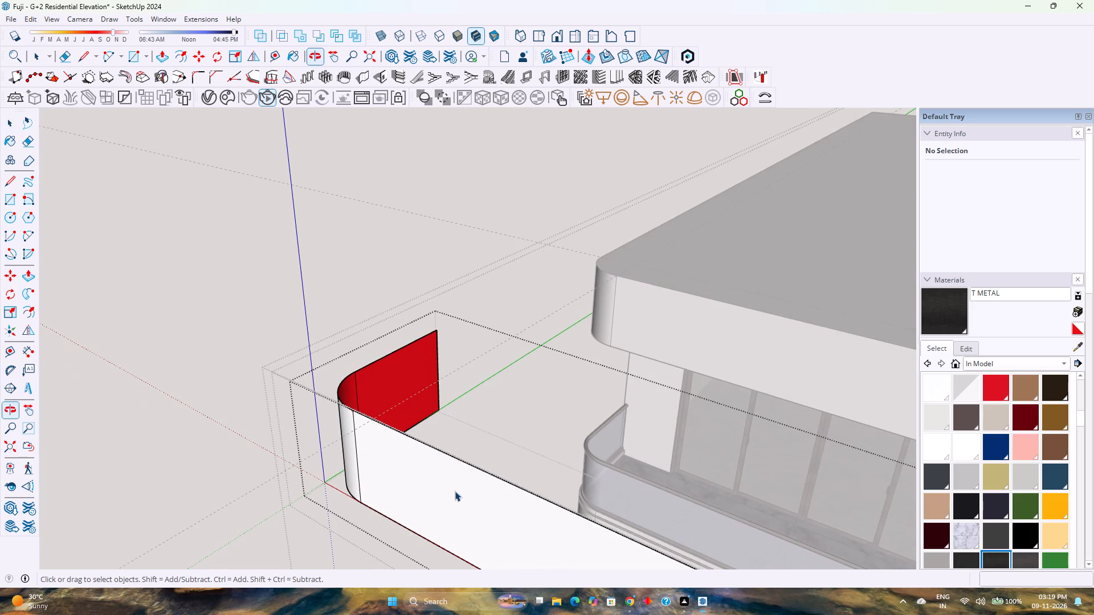
click(449, 457)
scroll(320, 374, up, 2)
middle_drag(332, 384, 380, 442)
middle_click(380, 442)
scroll(387, 428, down, 4)
shift+middle_drag(484, 478, 444, 358)
shift+middle_click(444, 358)
scroll(516, 516, up, 6)
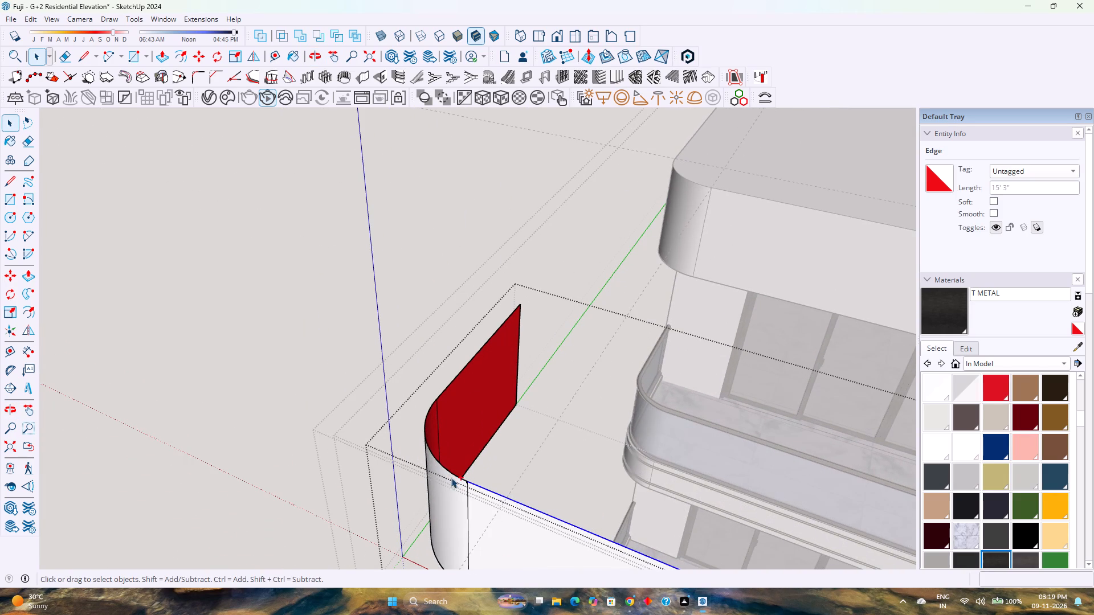
ctrl+click(454, 476)
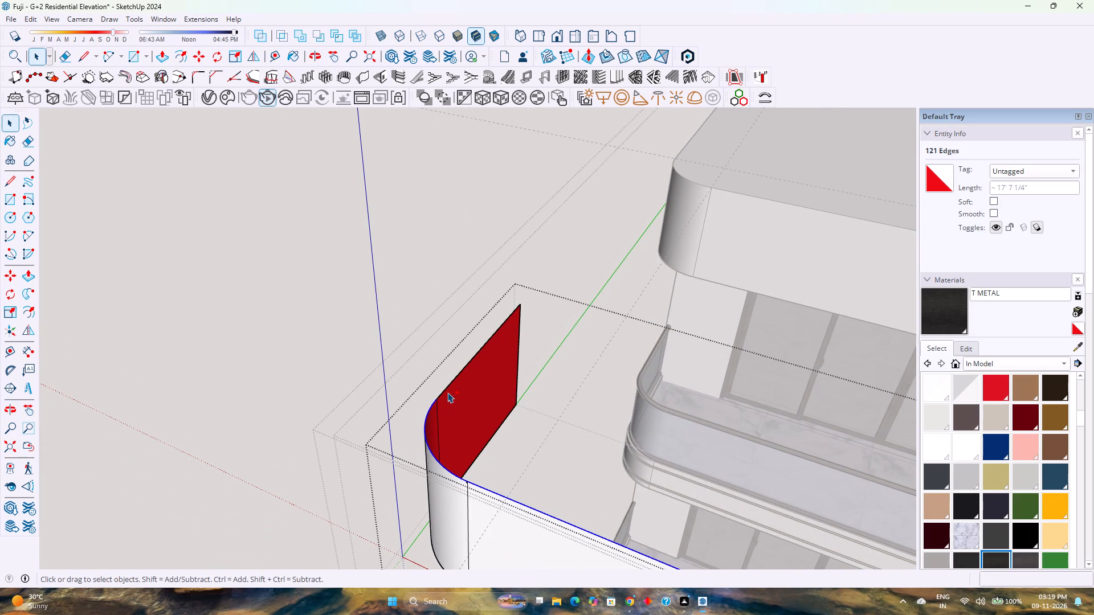
ctrl+click(446, 388)
right_click(446, 388)
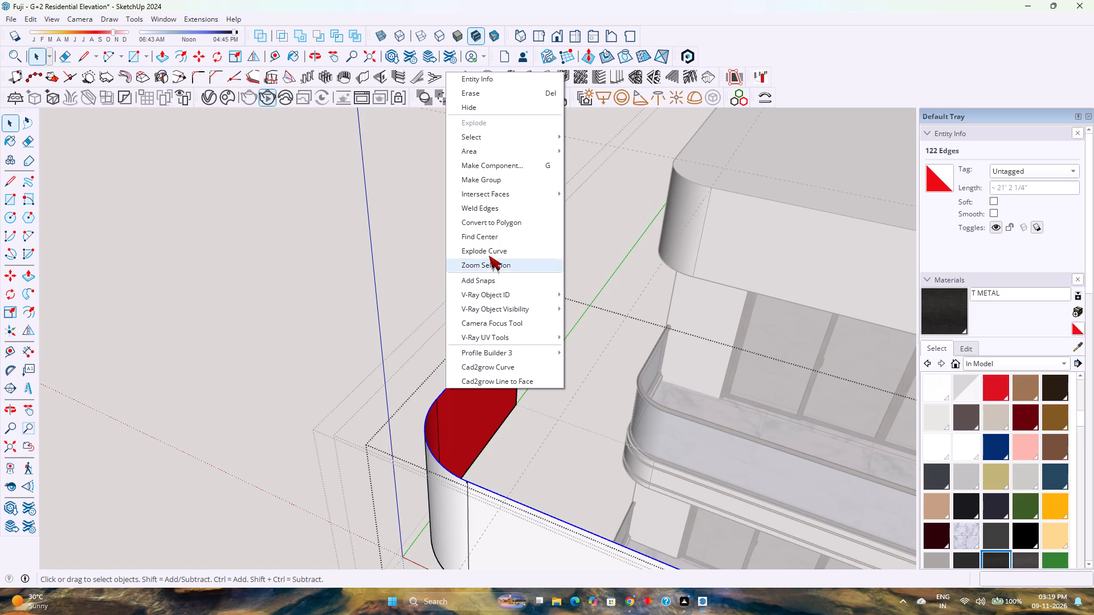
click(486, 211)
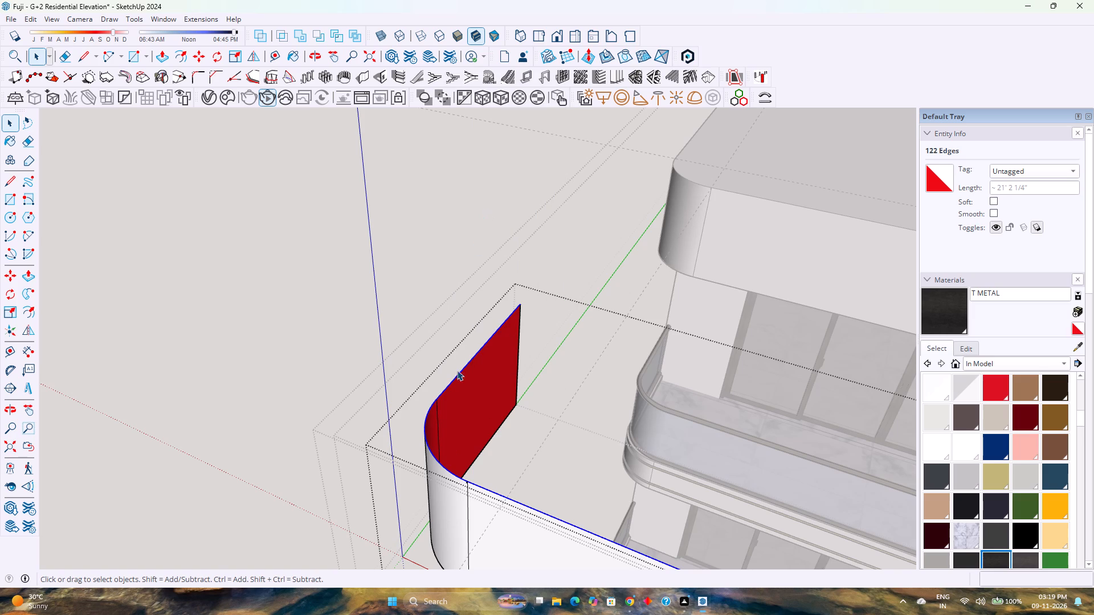
Copy the welded top curve 6" straight up along the blue axis from the wall face's end corner.
key(m)
scroll(464, 395, down, 9)
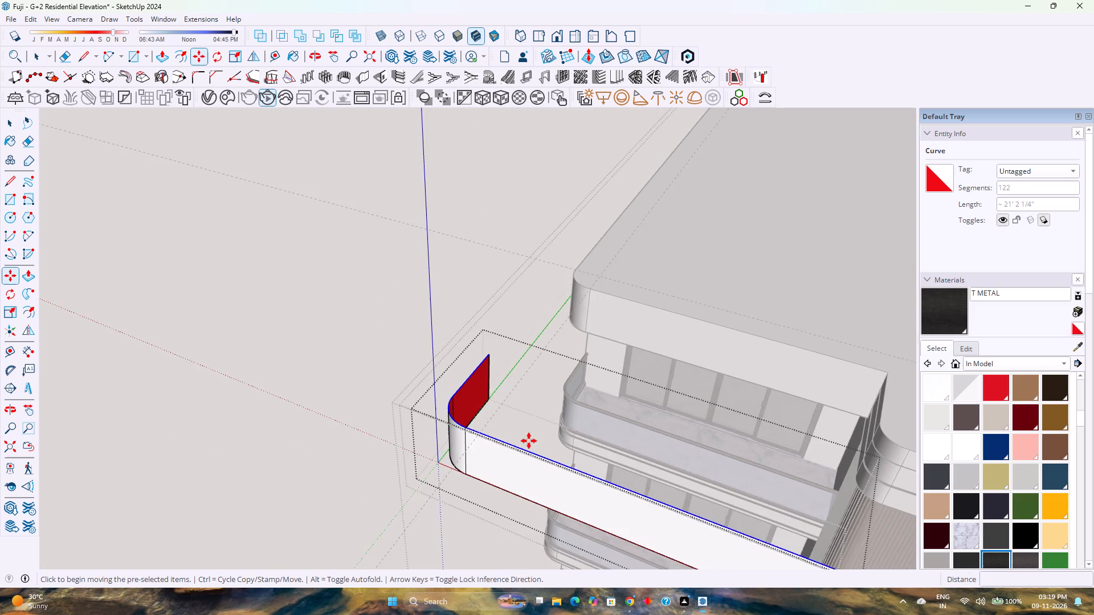
shift+middle_drag(529, 441, 377, 364)
shift+middle_drag(355, 353, 342, 347)
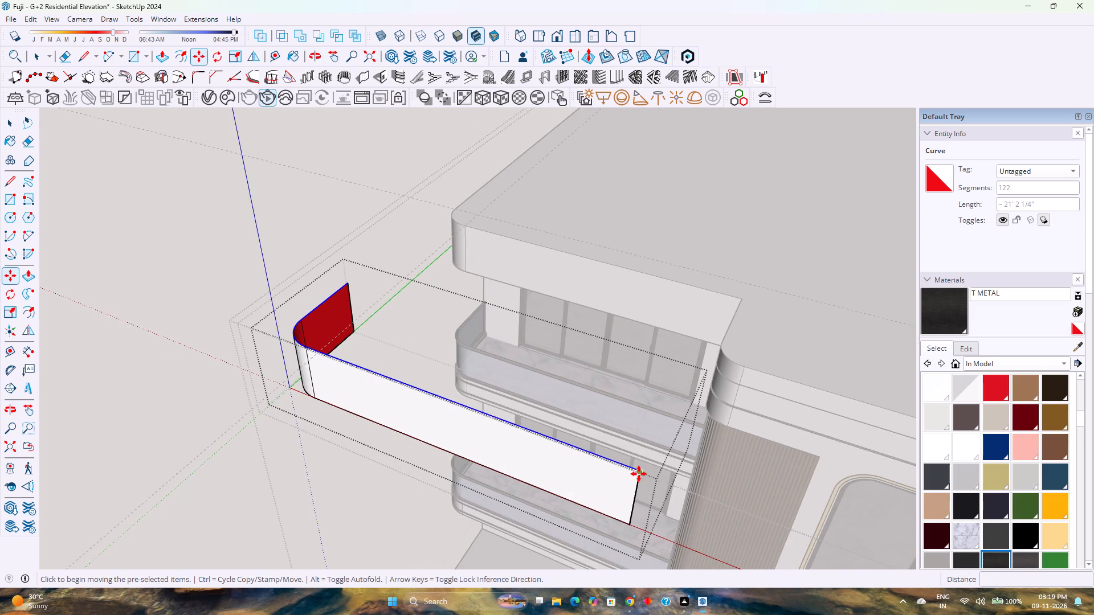
click(639, 474)
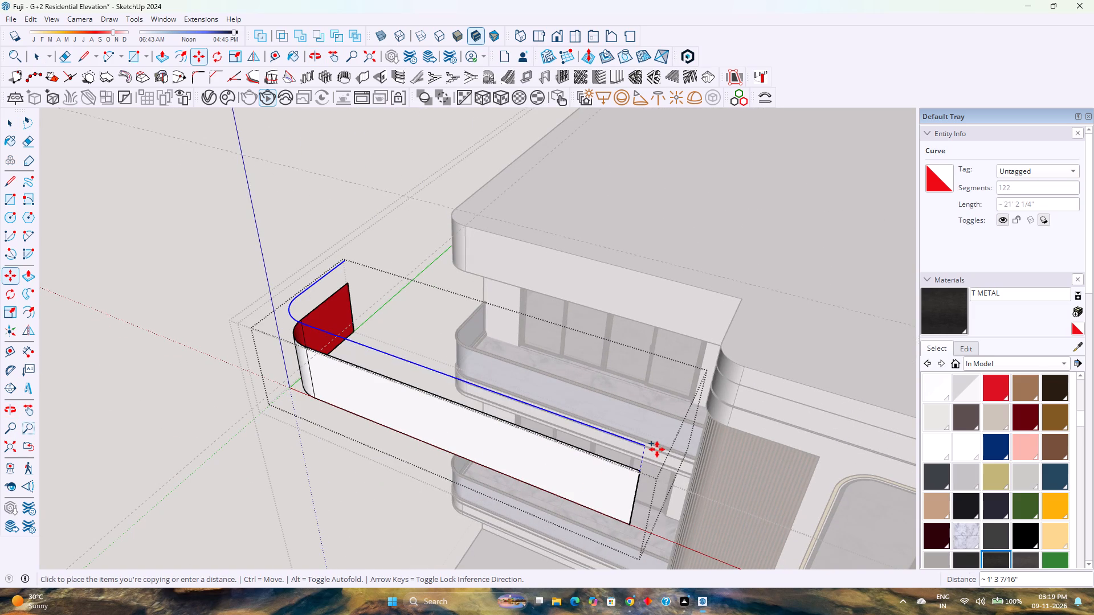
key(Up)
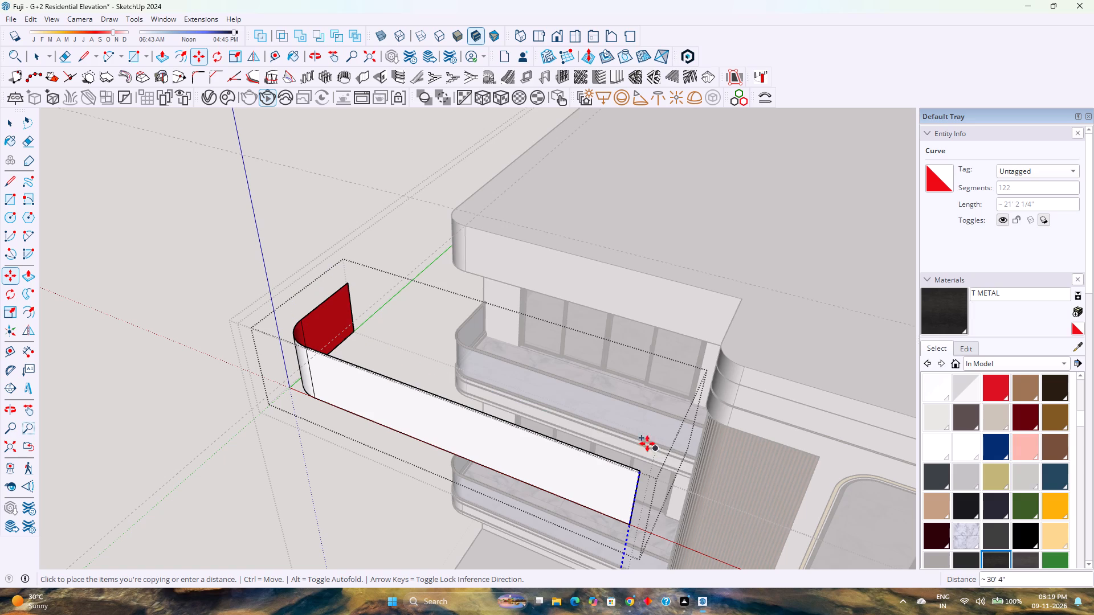
scroll(627, 384, down, 7)
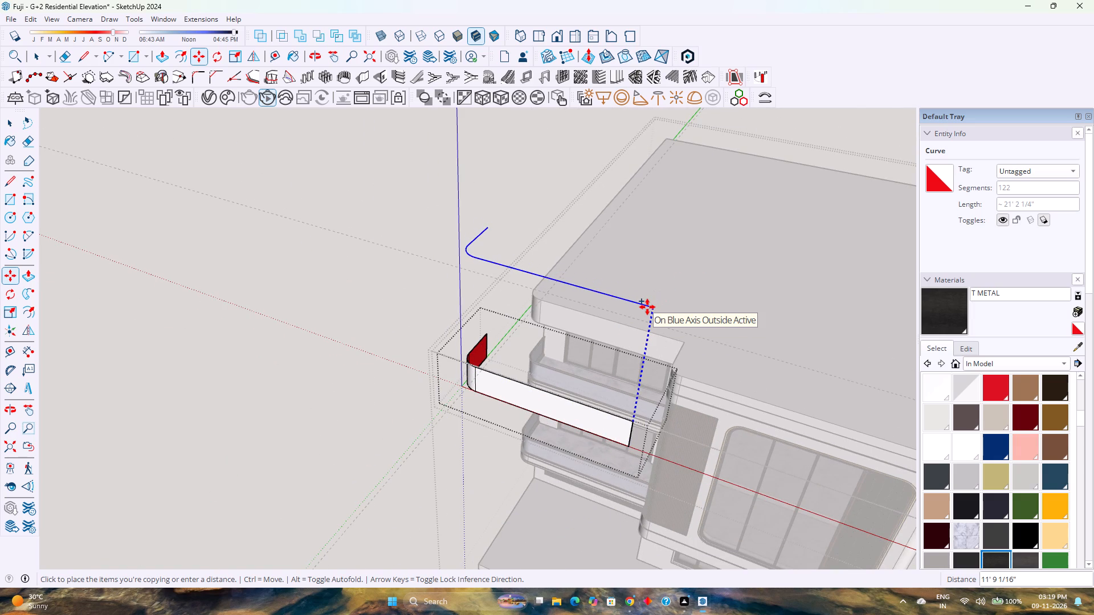
key(6)
key(Return)
scroll(587, 465, up, 3)
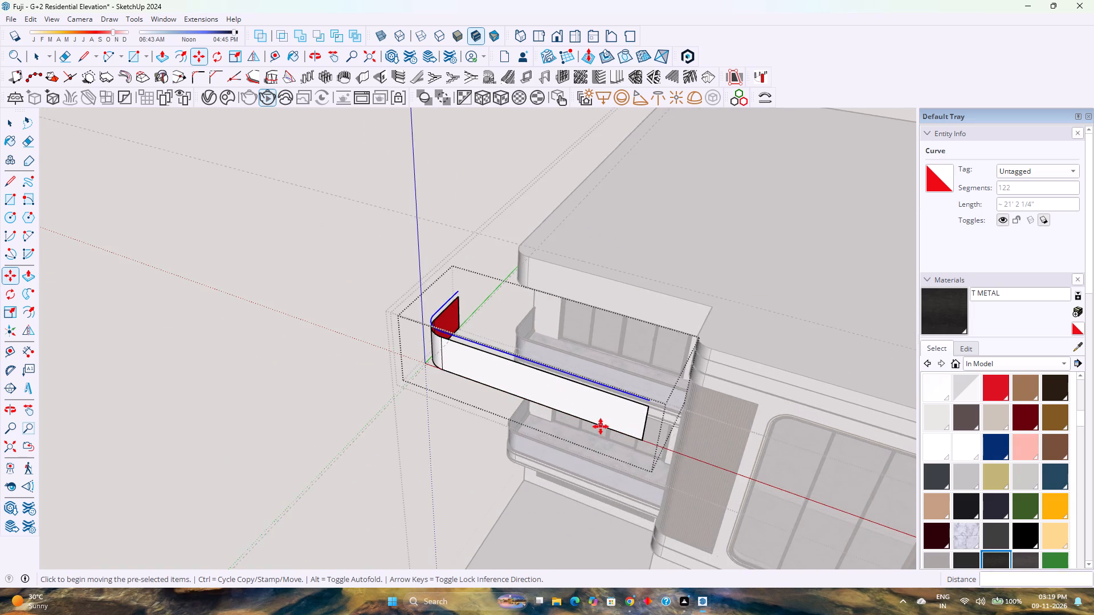
scroll(601, 427, up, 4)
key(space)
middle_drag(617, 408, 488, 325)
middle_click(488, 325)
scroll(669, 294, up, 1)
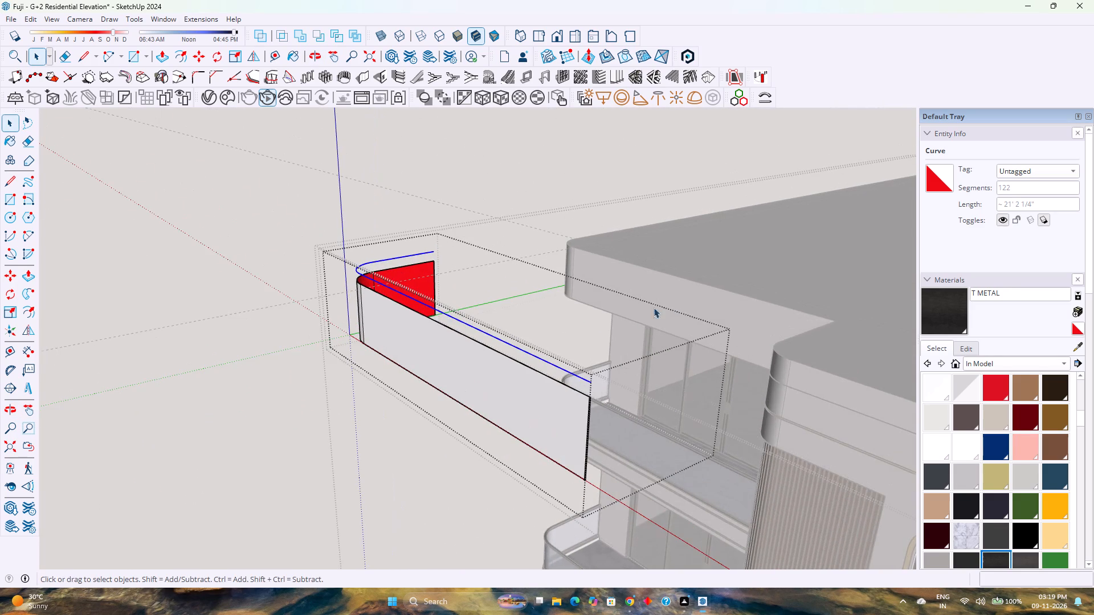
Extrude the topmost strip profile at the wall face's end along the raised welded curve with Follow Me.
scroll(586, 421, up, 8)
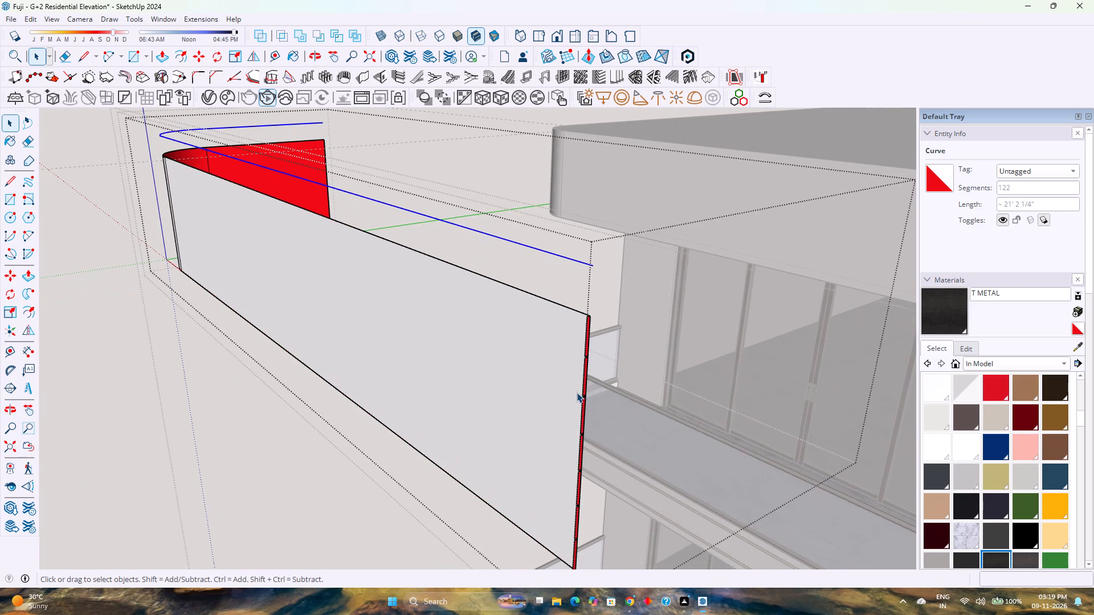
click(28, 293)
scroll(579, 337, up, 3)
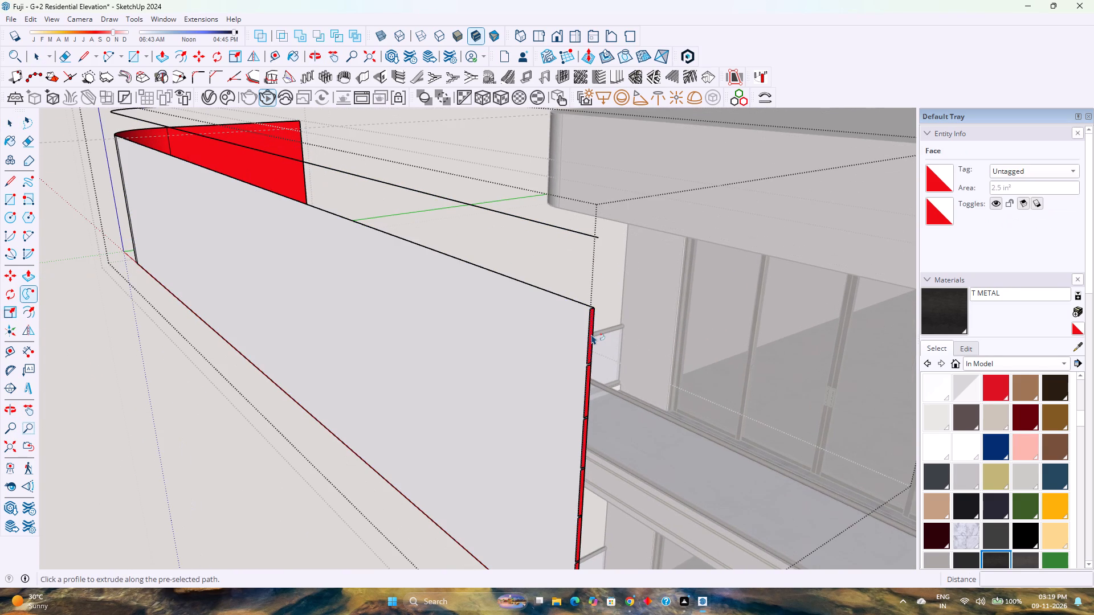
click(591, 334)
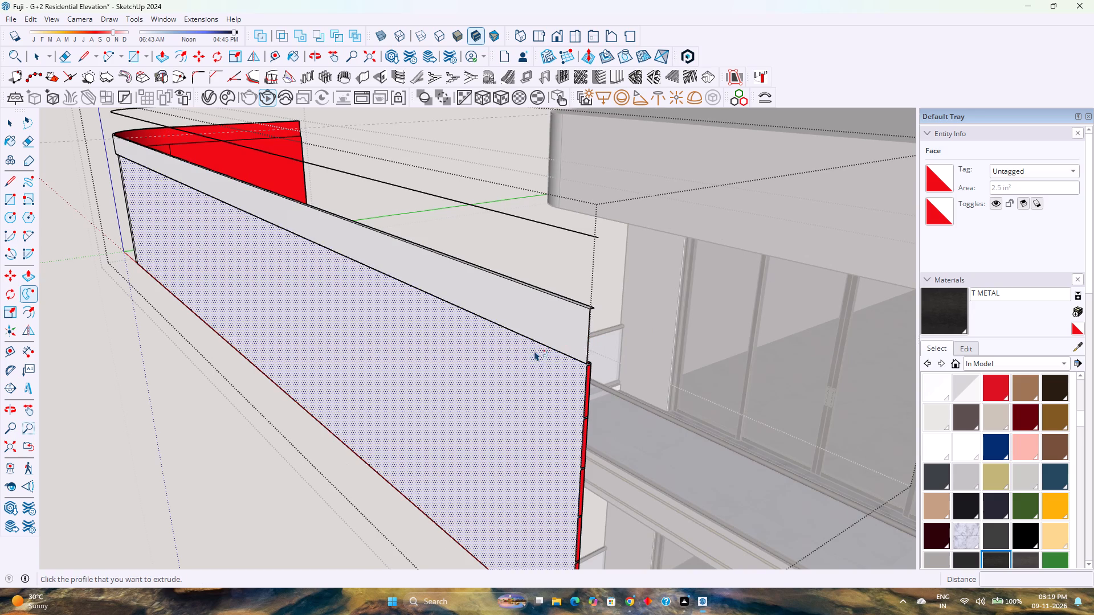
Extrude the second strip profile from the top along the same raised curve with Follow Me.
key(space)
click(556, 227)
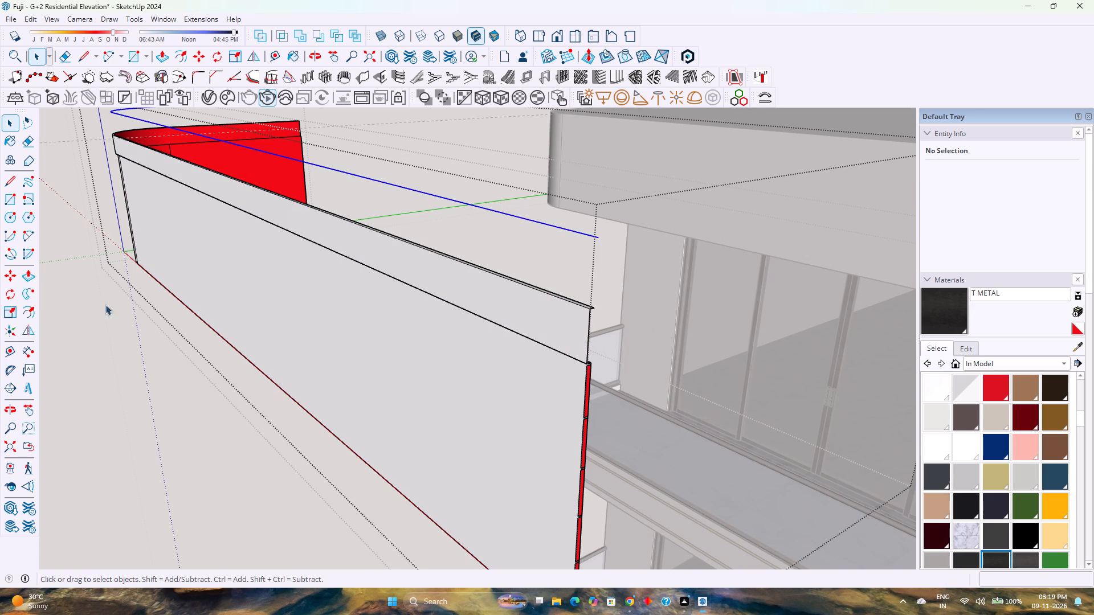
click(27, 291)
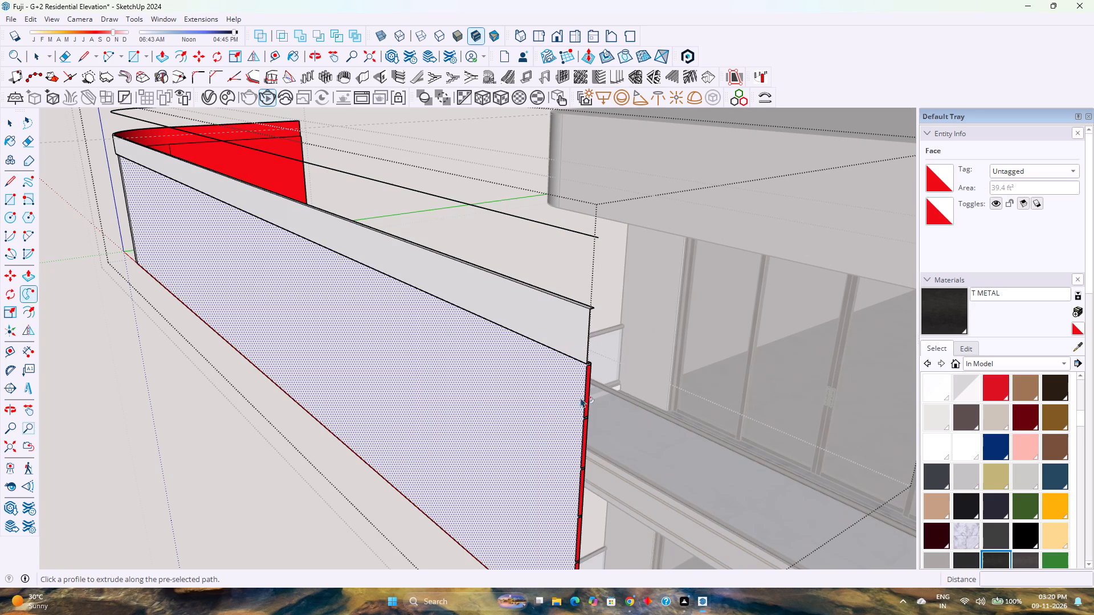
click(586, 393)
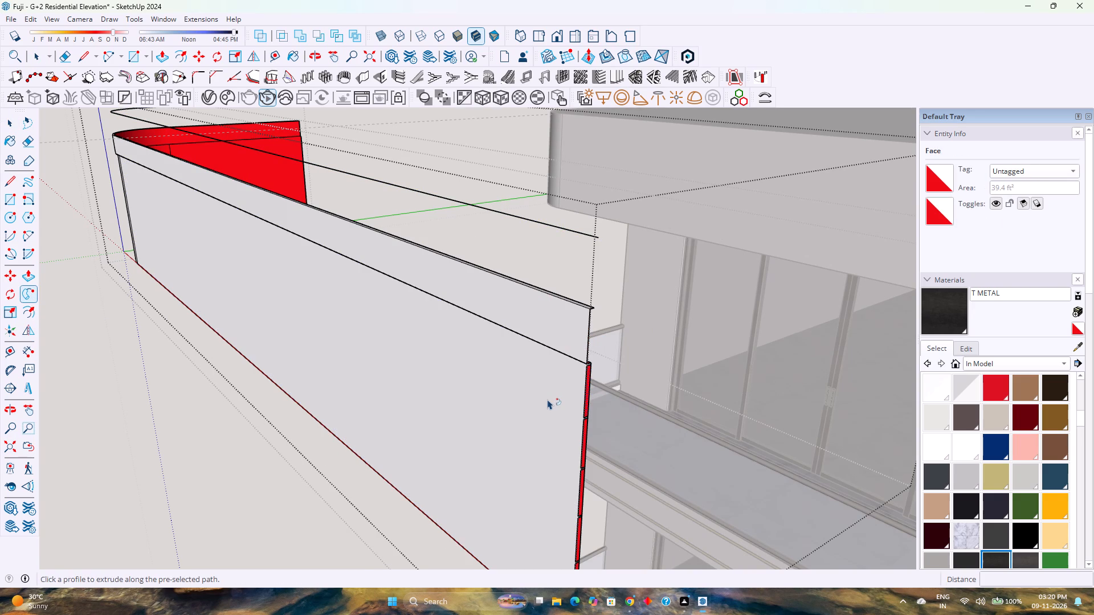
Extrude the third strip profile from the top along the raised curve with Follow Me.
key(space)
click(565, 227)
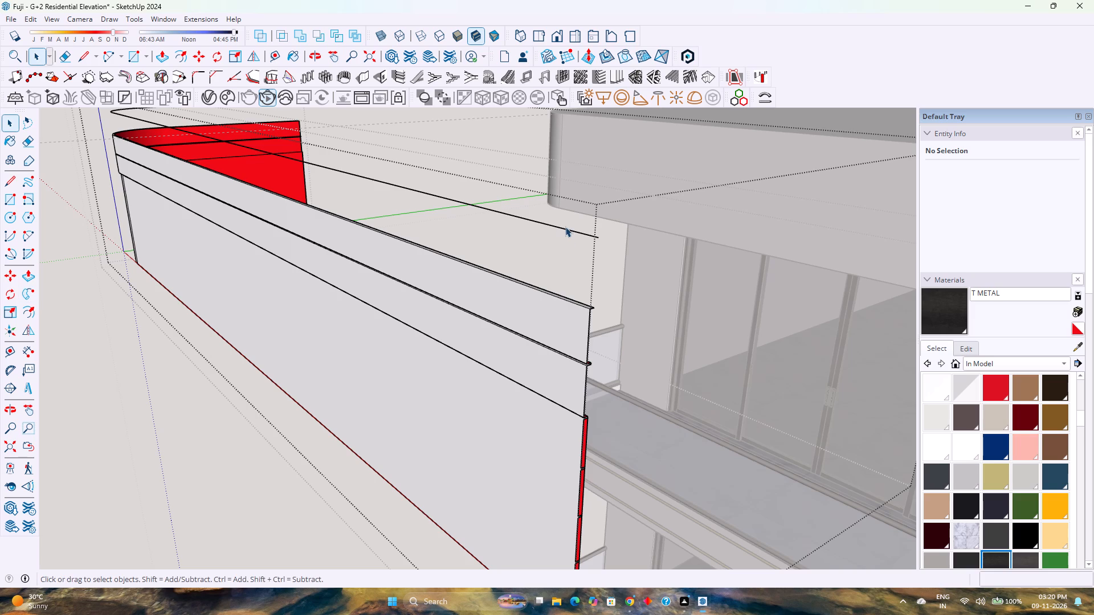
click(565, 228)
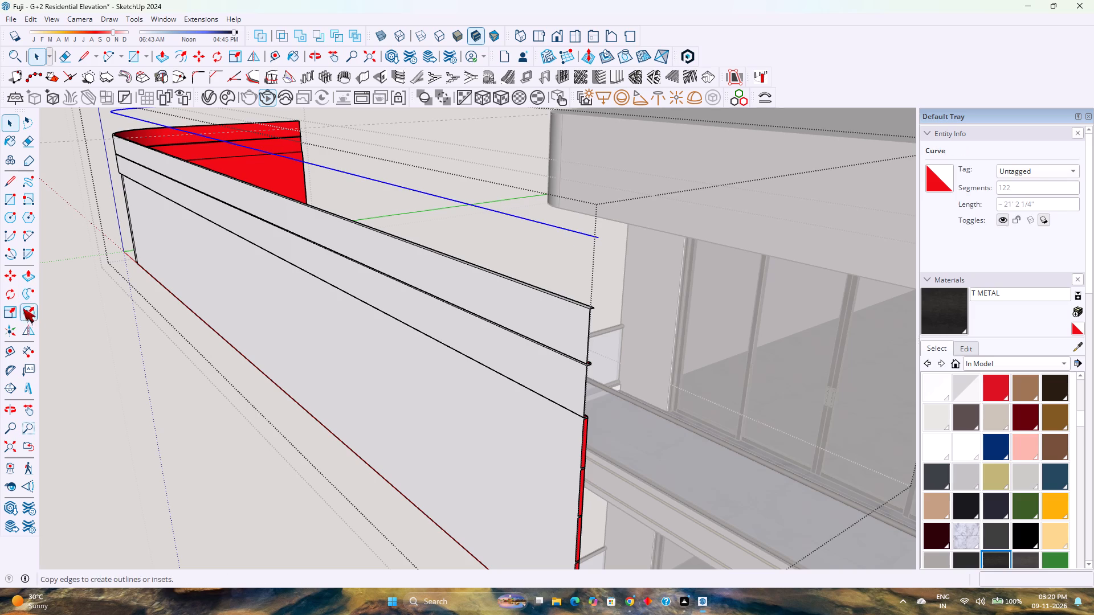
click(29, 297)
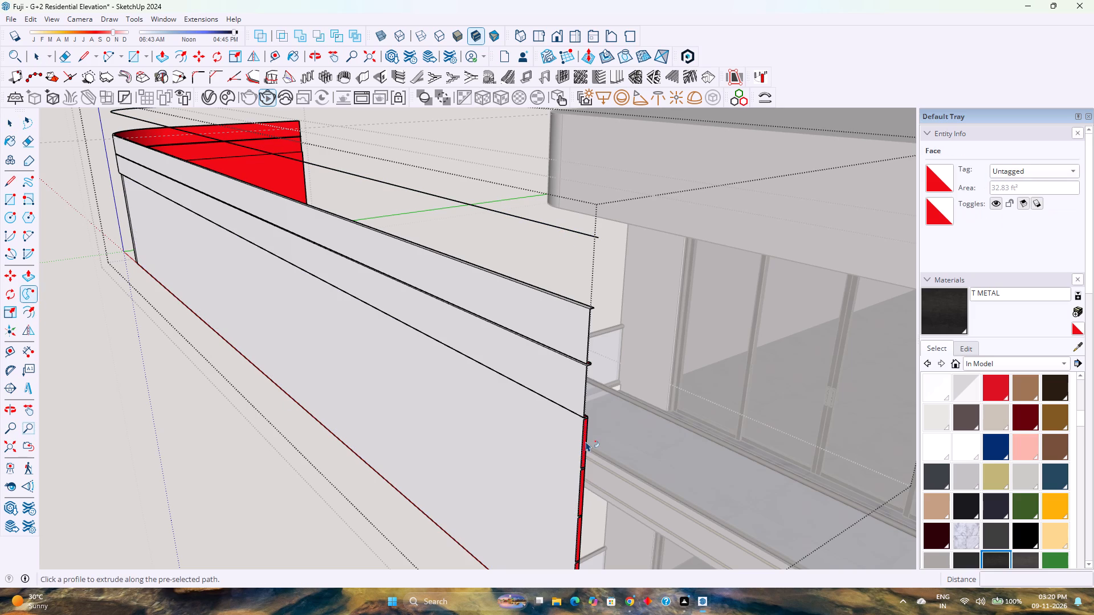
Extrude the third strip profile from the top along the raised welded curve with Follow Me.
click(585, 441)
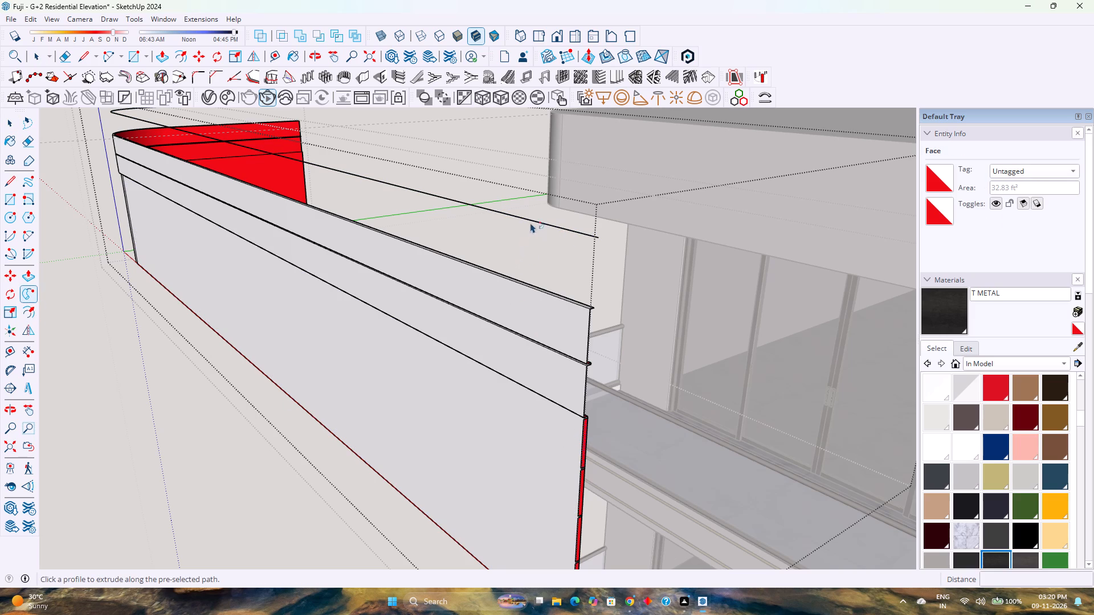
Extrude the fourth strip profile from the top along the raised welded curve with Follow Me.
key(space)
click(535, 222)
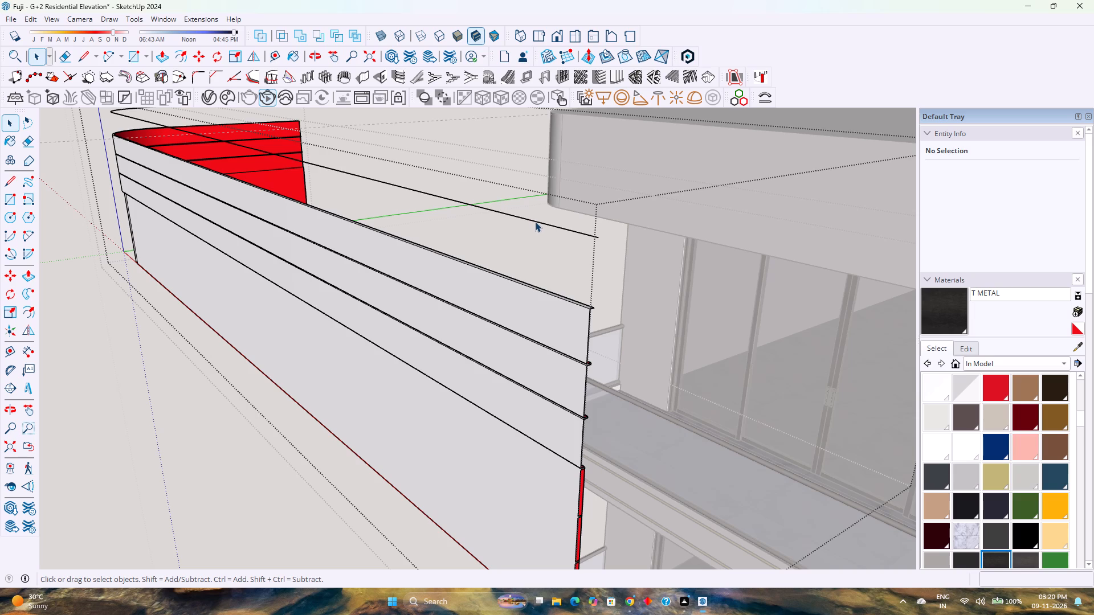
click(25, 297)
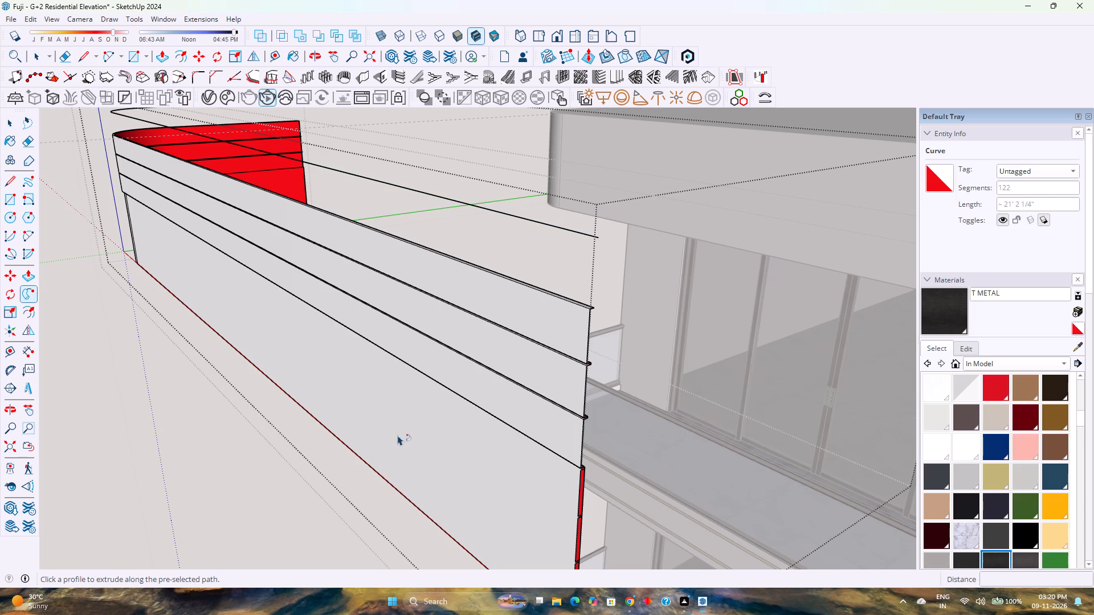
click(582, 499)
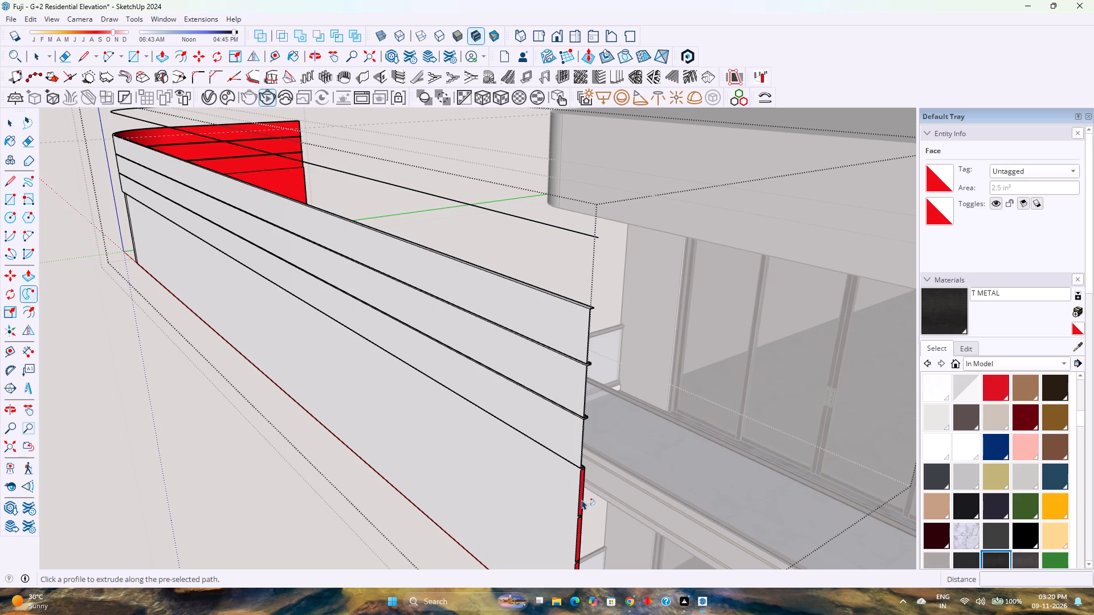
Extrude the fifth strip profile from the top along the raised welded curve with Follow Me.
scroll(585, 400, down, 4)
scroll(478, 403, down, 3)
key(space)
click(504, 278)
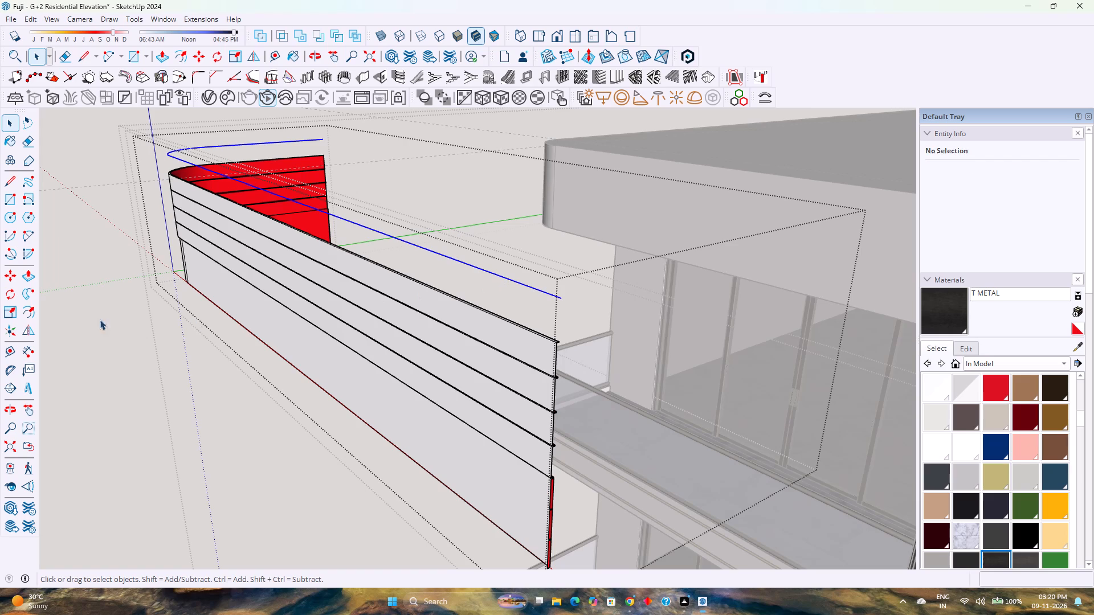
click(32, 290)
scroll(570, 519, up, 2)
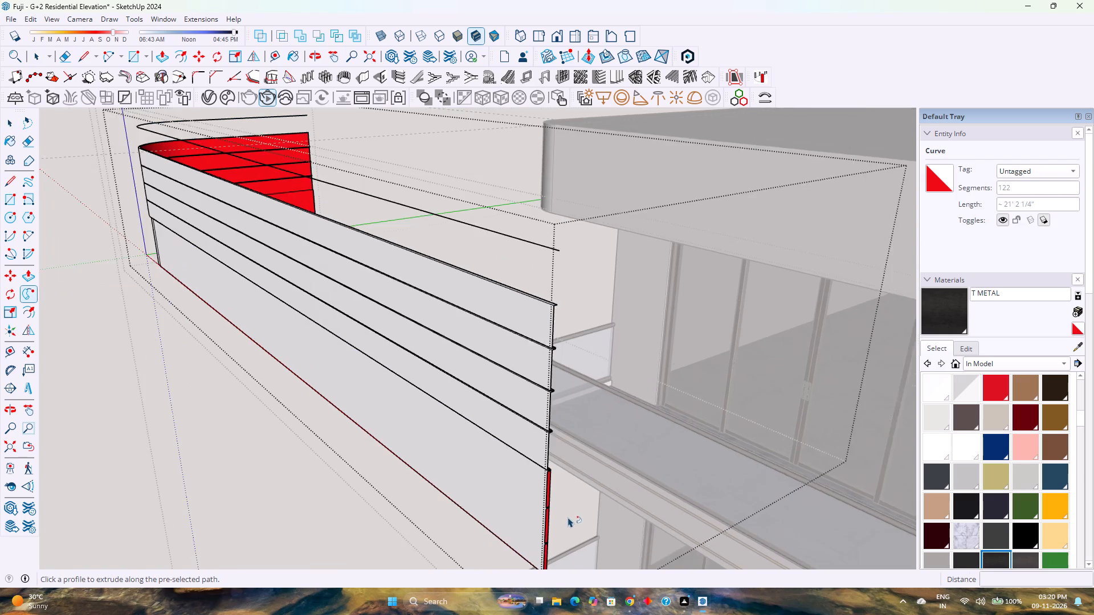
scroll(568, 517, up, 2)
click(535, 484)
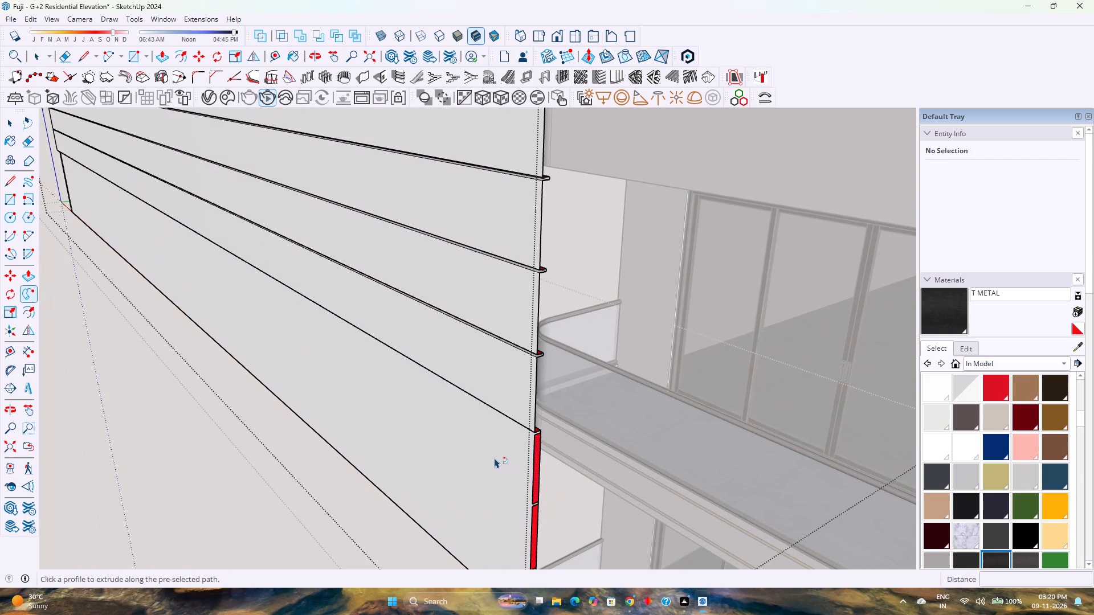
Extrude the sixth strip profile from the top along the raised welded curve with Follow Me.
scroll(495, 458, down, 3)
key(space)
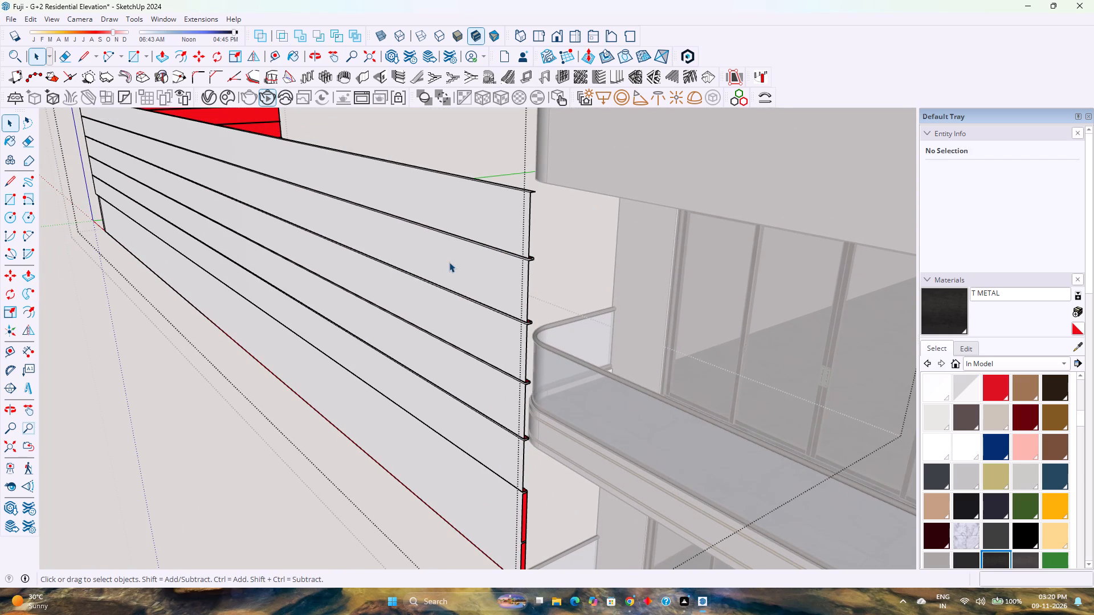
scroll(450, 254, down, 5)
click(450, 162)
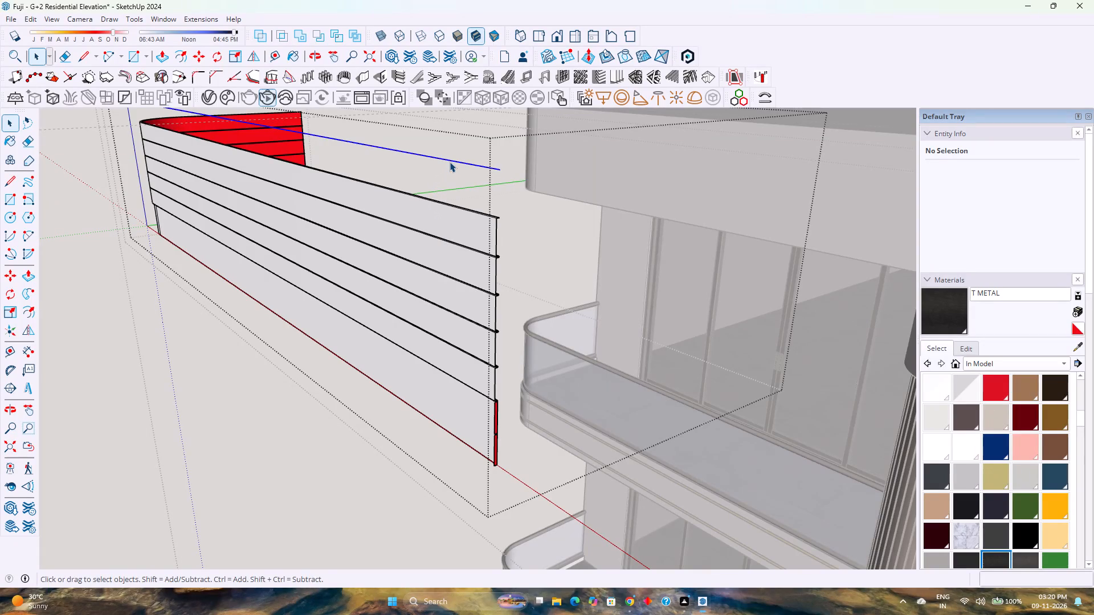
click(24, 293)
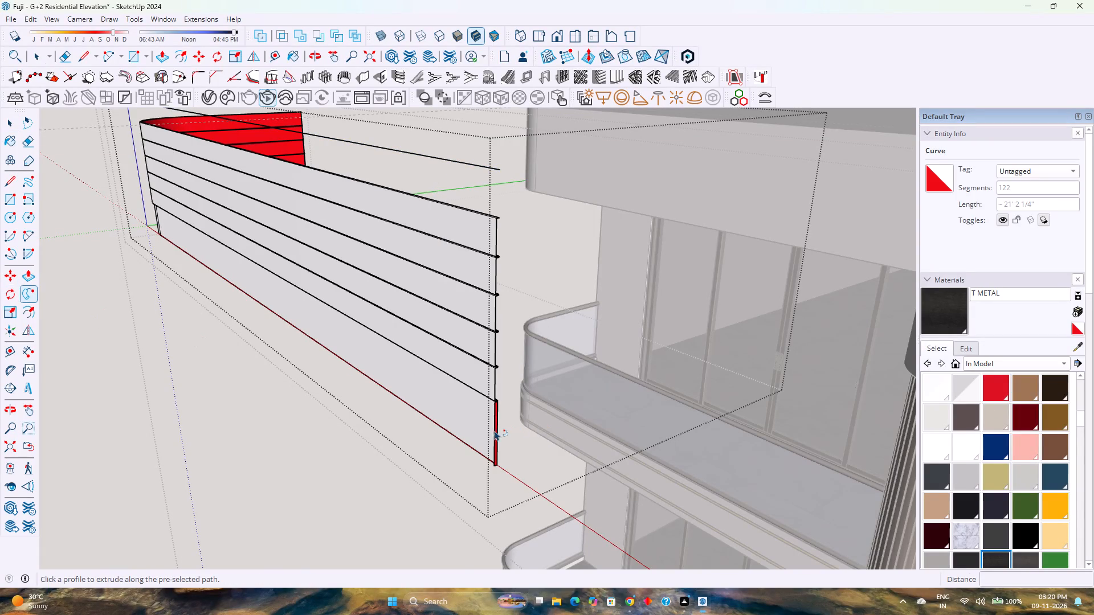
scroll(495, 430, up, 4)
click(498, 420)
Extrude the bottom, seventh strip profile along the raised welded curve with Follow Me.
scroll(435, 386, down, 2)
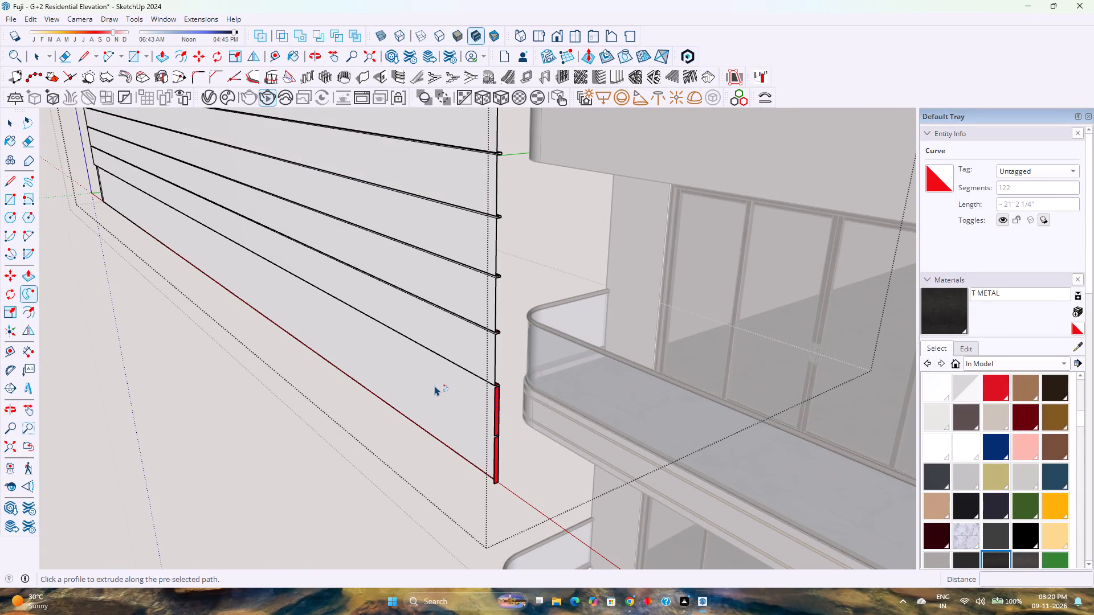
scroll(435, 386, down, 10)
key(space)
click(428, 207)
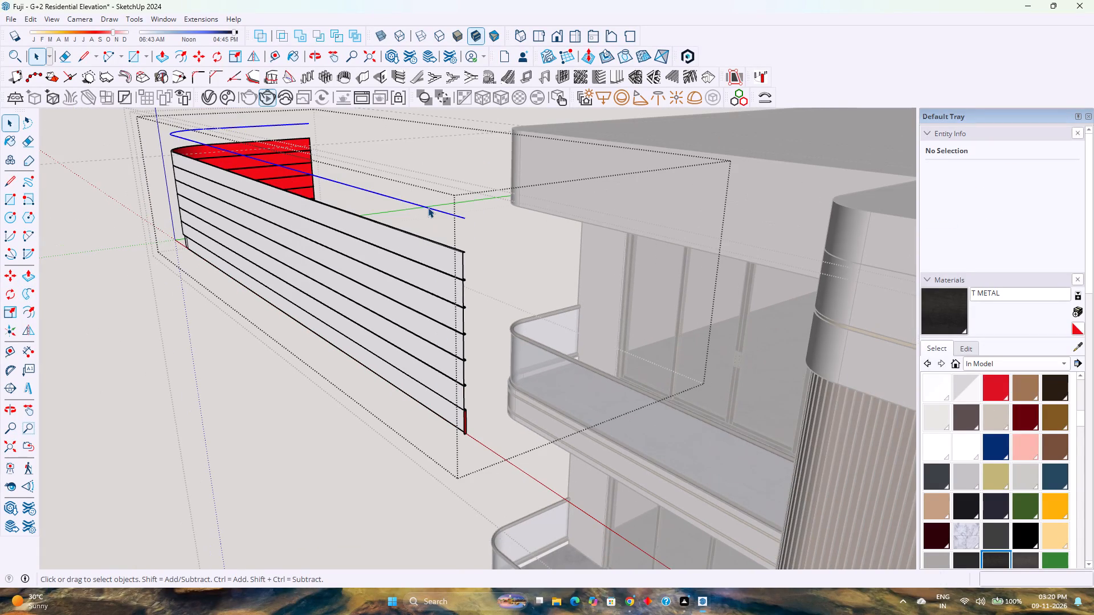
click(23, 297)
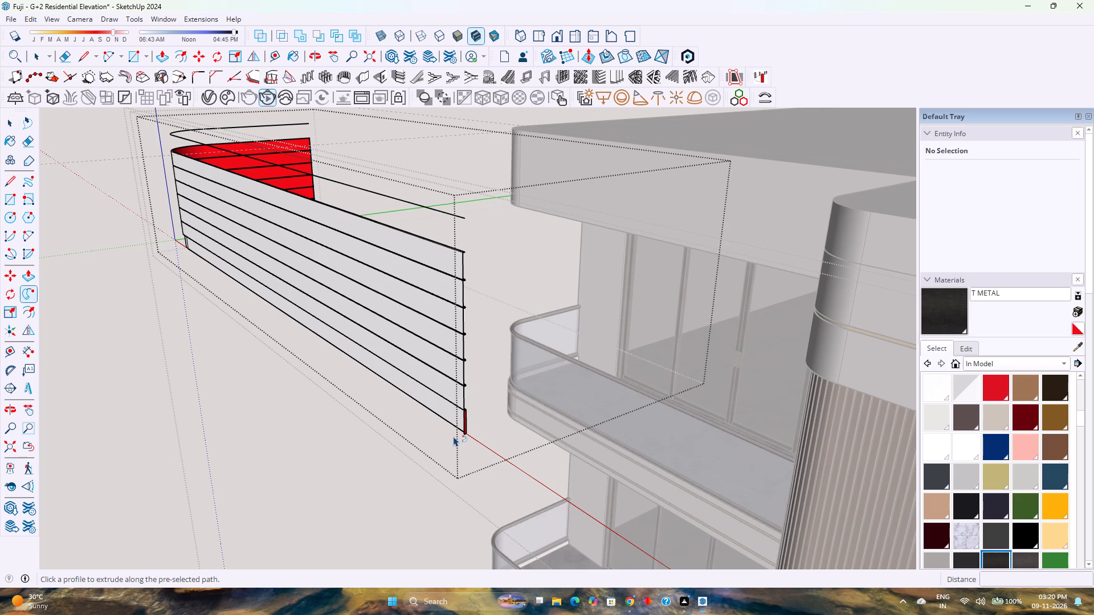
scroll(459, 428, up, 11)
click(469, 431)
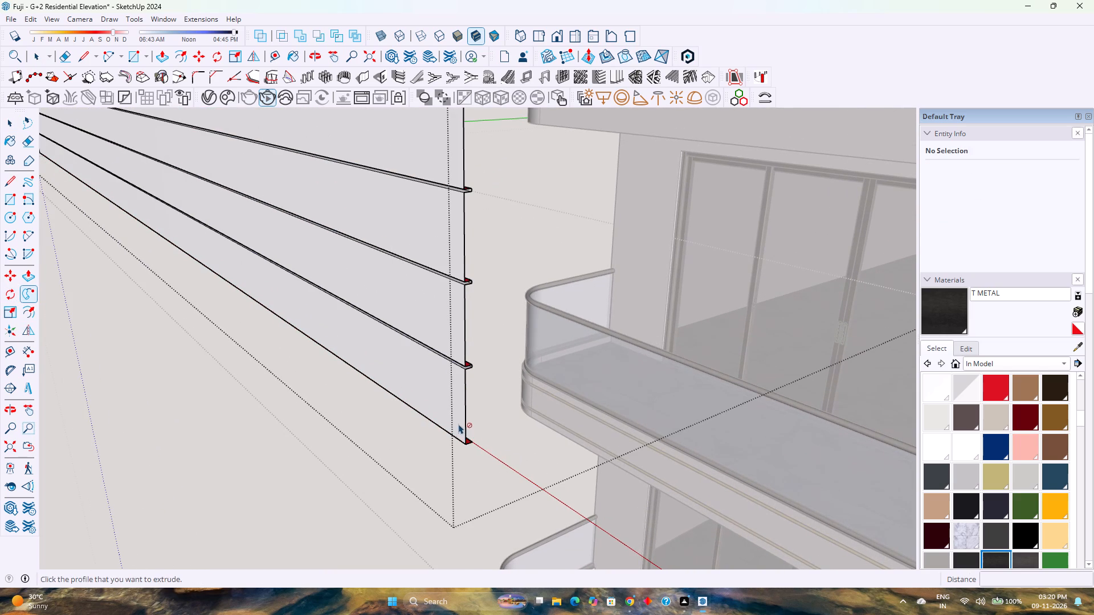
key(space)
Draw a vertical line from the top to the bottom corner of the strips' profile end, closing the gaps between them.
scroll(458, 423, down, 15)
middle_drag(444, 393, 387, 436)
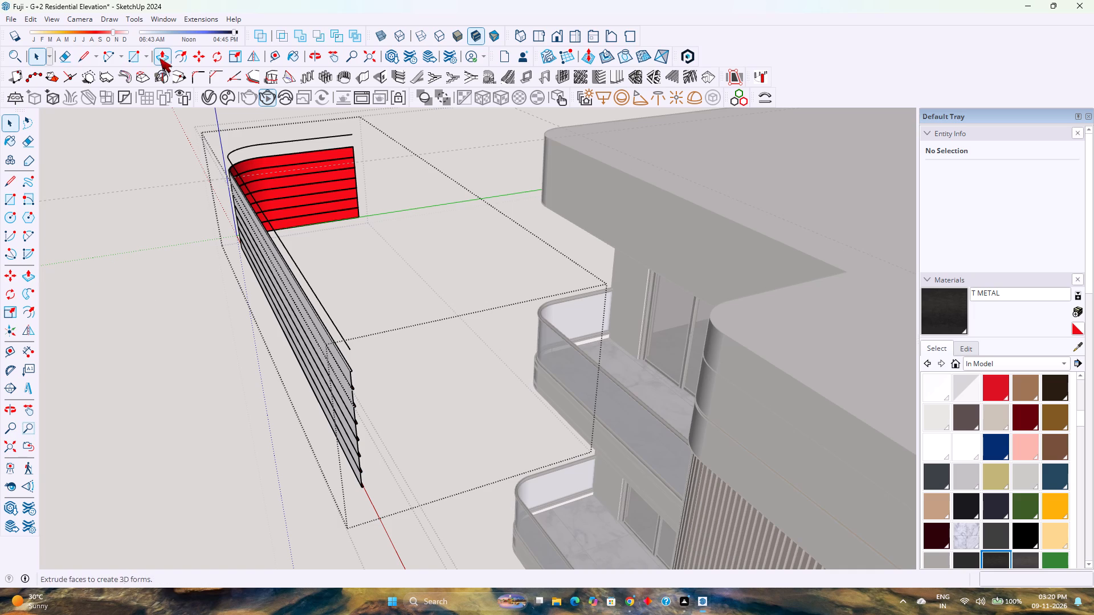
click(91, 61)
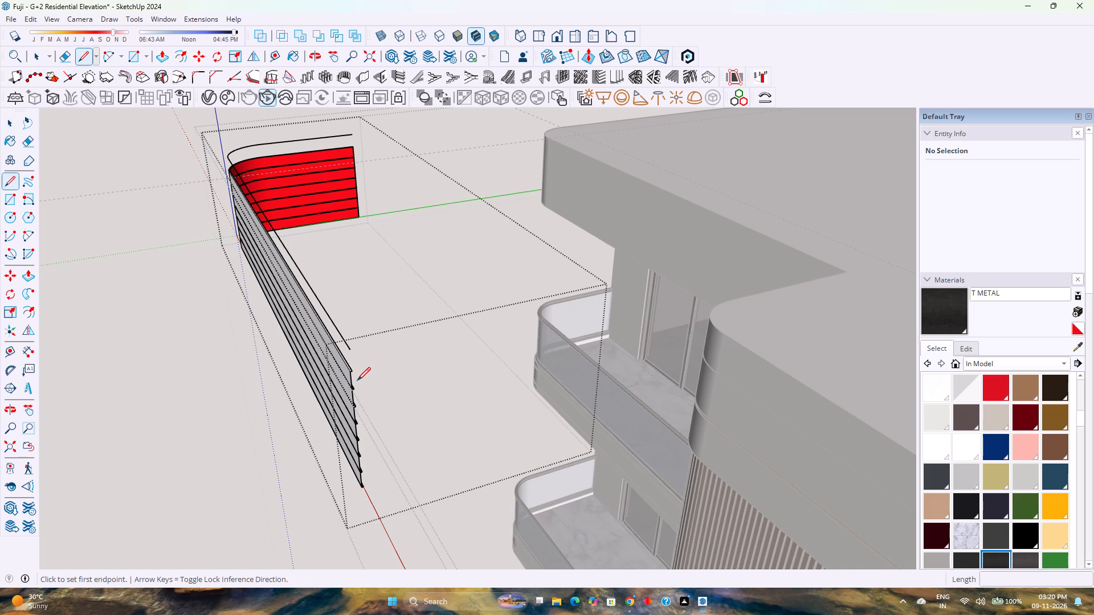
scroll(357, 380, up, 5)
click(347, 361)
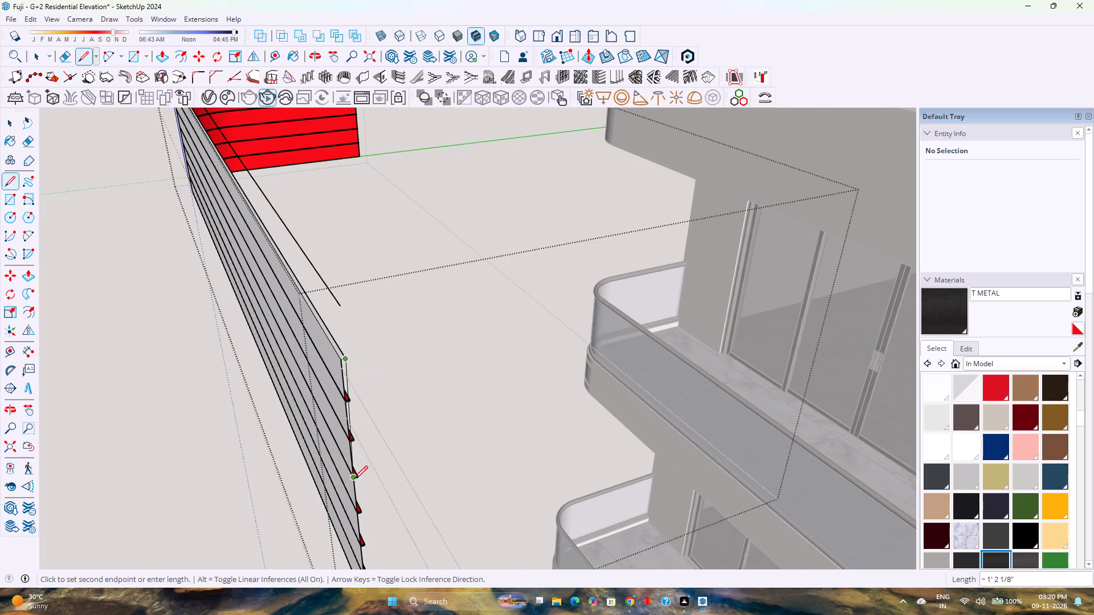
scroll(364, 489, down, 7)
scroll(370, 546, up, 7)
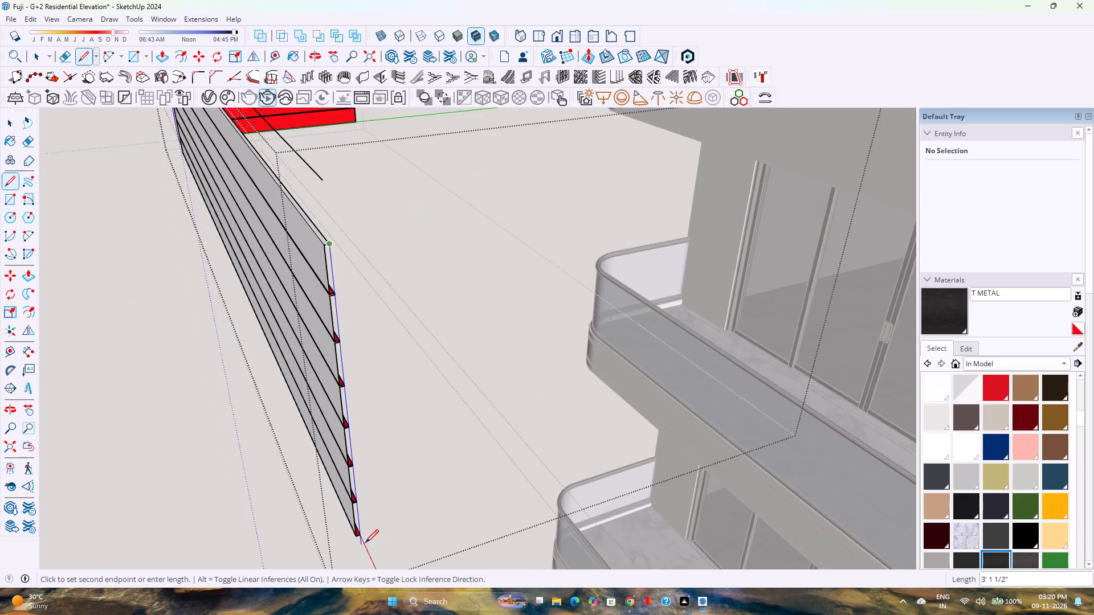
scroll(364, 541, up, 4)
click(358, 527)
Draw a 3' vertical line from the top to the bottom corner at the strips' opposite end, closing the gaps there.
scroll(368, 503, down, 4)
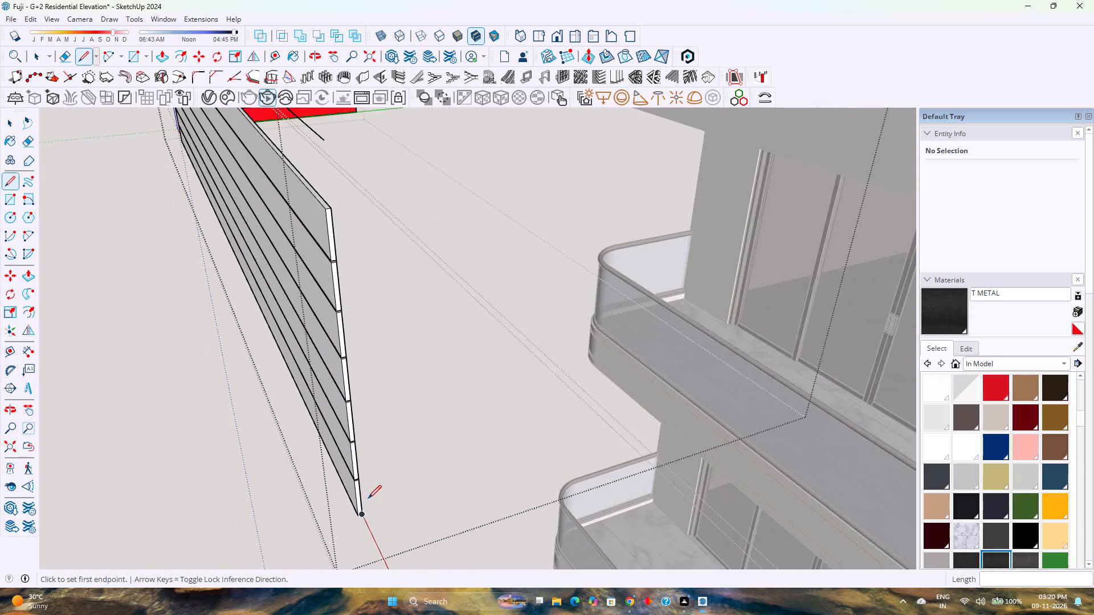
scroll(368, 498, down, 8)
scroll(321, 210, up, 10)
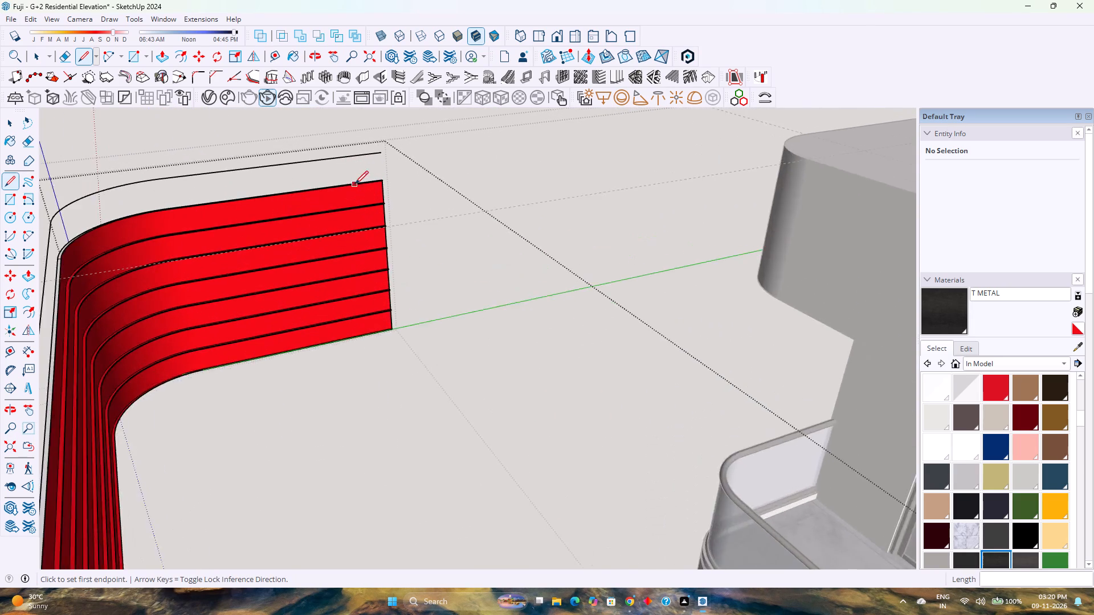
scroll(355, 184, up, 11)
middle_drag(392, 188, 397, 207)
middle_click(397, 207)
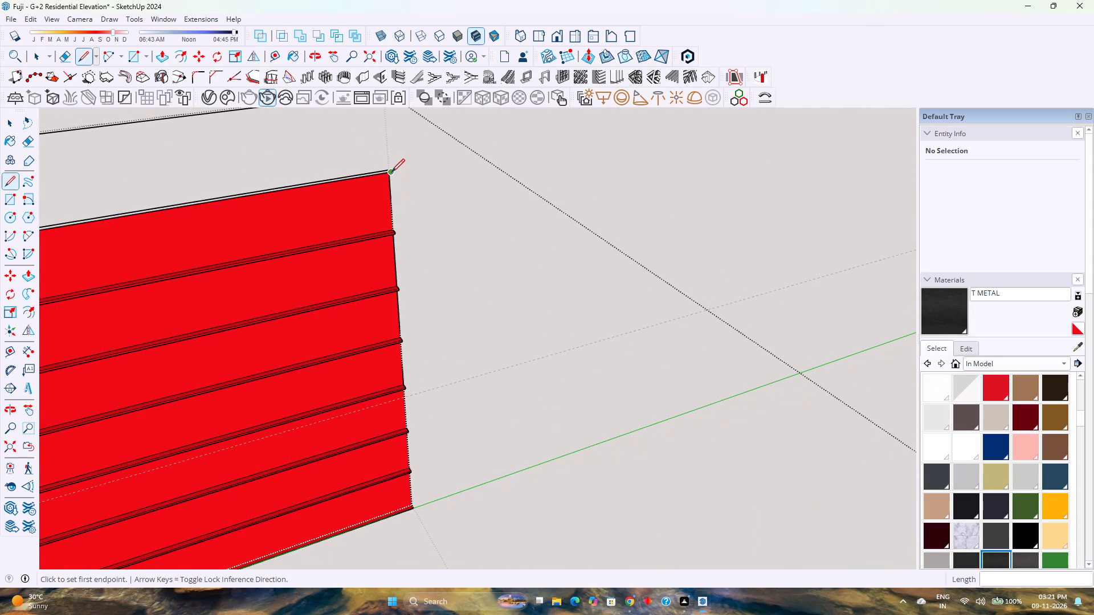
click(391, 172)
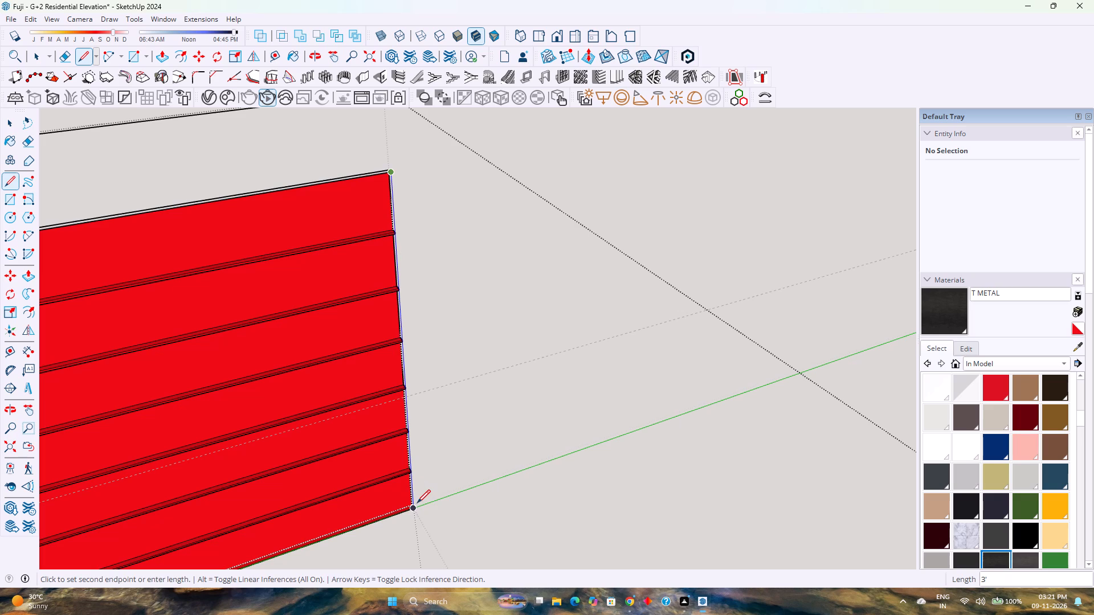
click(417, 503)
scroll(405, 438, up, 5)
middle_drag(405, 437, 231, 452)
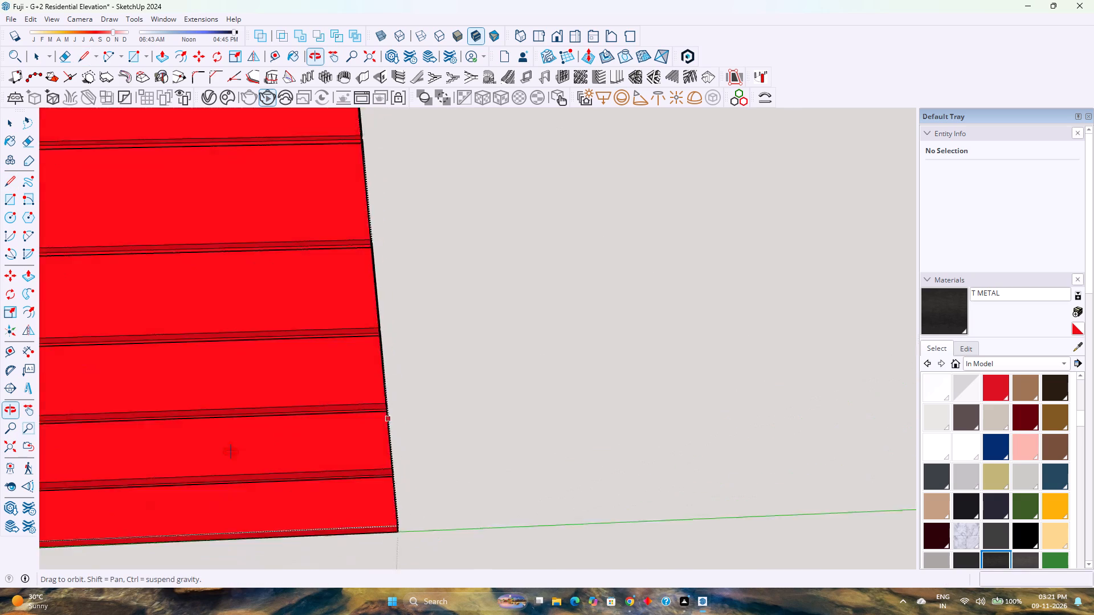
middle_drag(231, 452, 133, 468)
middle_click(133, 468)
scroll(267, 448, down, 12)
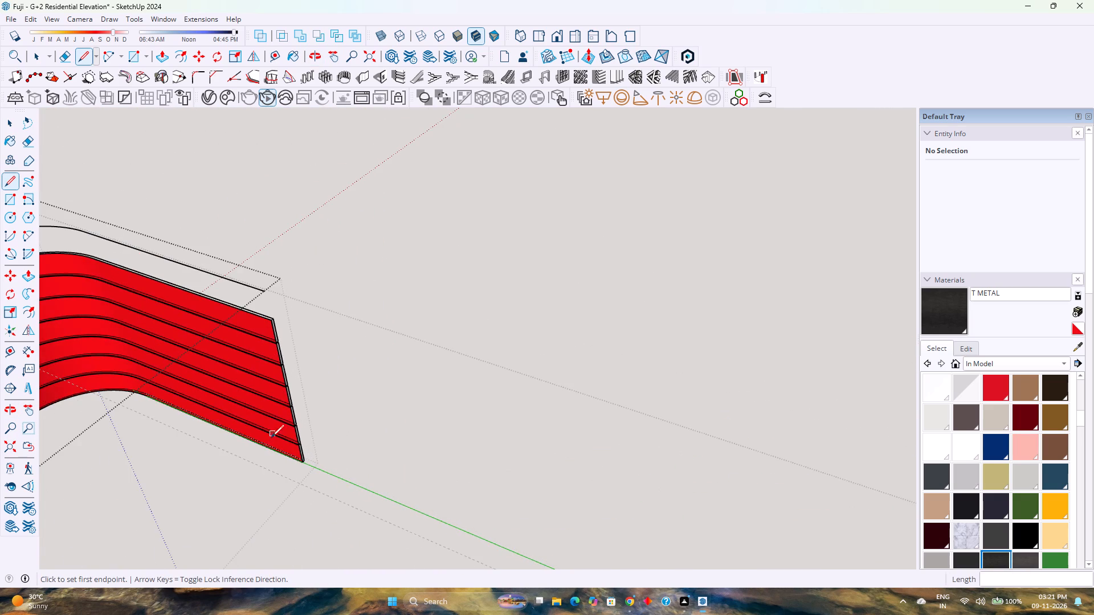
key(space)
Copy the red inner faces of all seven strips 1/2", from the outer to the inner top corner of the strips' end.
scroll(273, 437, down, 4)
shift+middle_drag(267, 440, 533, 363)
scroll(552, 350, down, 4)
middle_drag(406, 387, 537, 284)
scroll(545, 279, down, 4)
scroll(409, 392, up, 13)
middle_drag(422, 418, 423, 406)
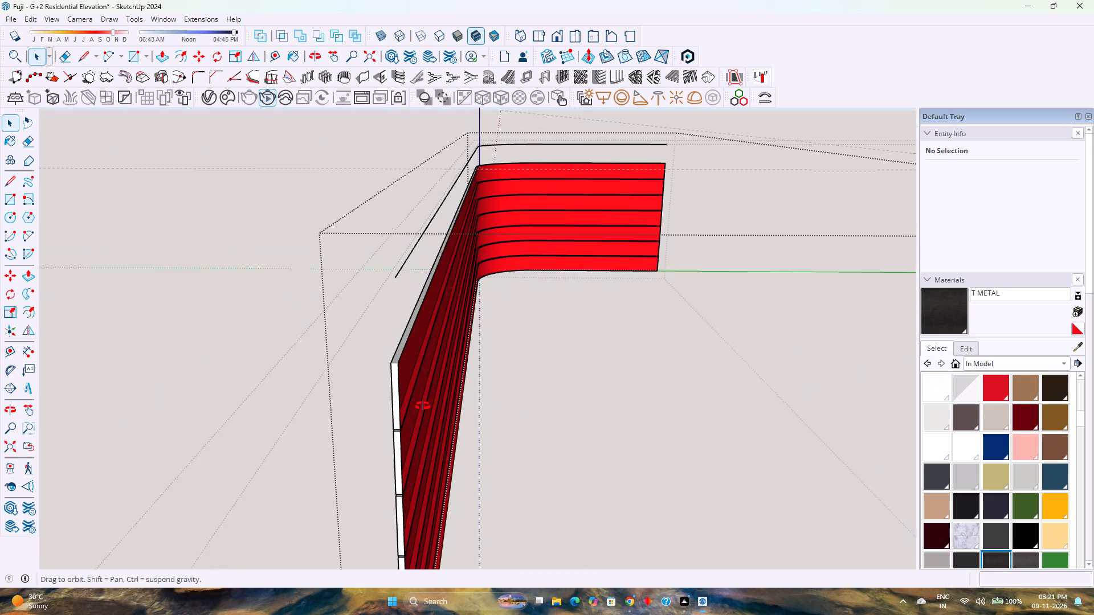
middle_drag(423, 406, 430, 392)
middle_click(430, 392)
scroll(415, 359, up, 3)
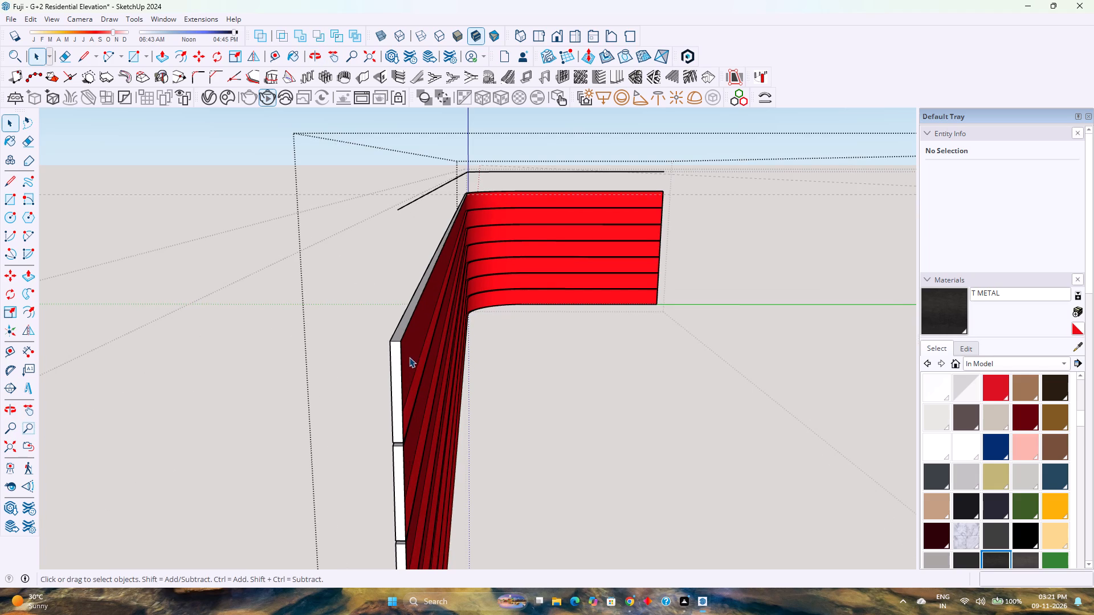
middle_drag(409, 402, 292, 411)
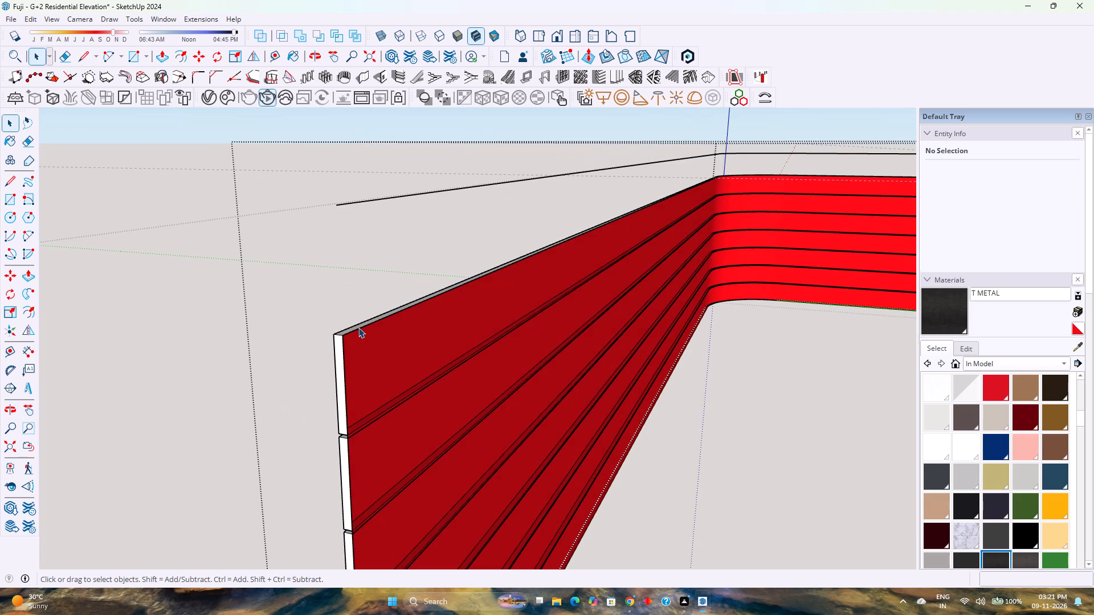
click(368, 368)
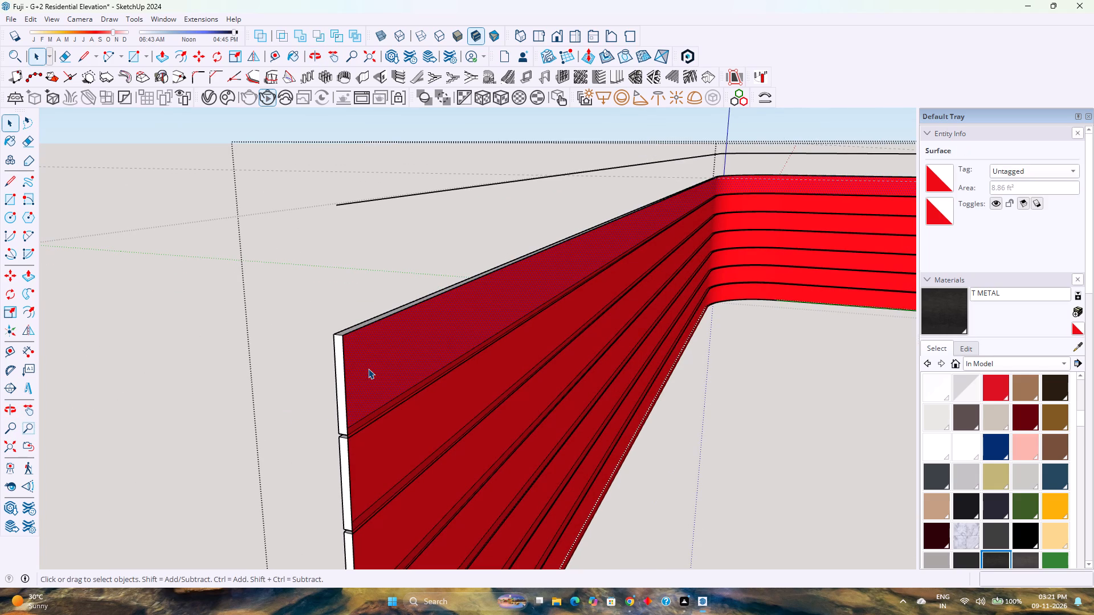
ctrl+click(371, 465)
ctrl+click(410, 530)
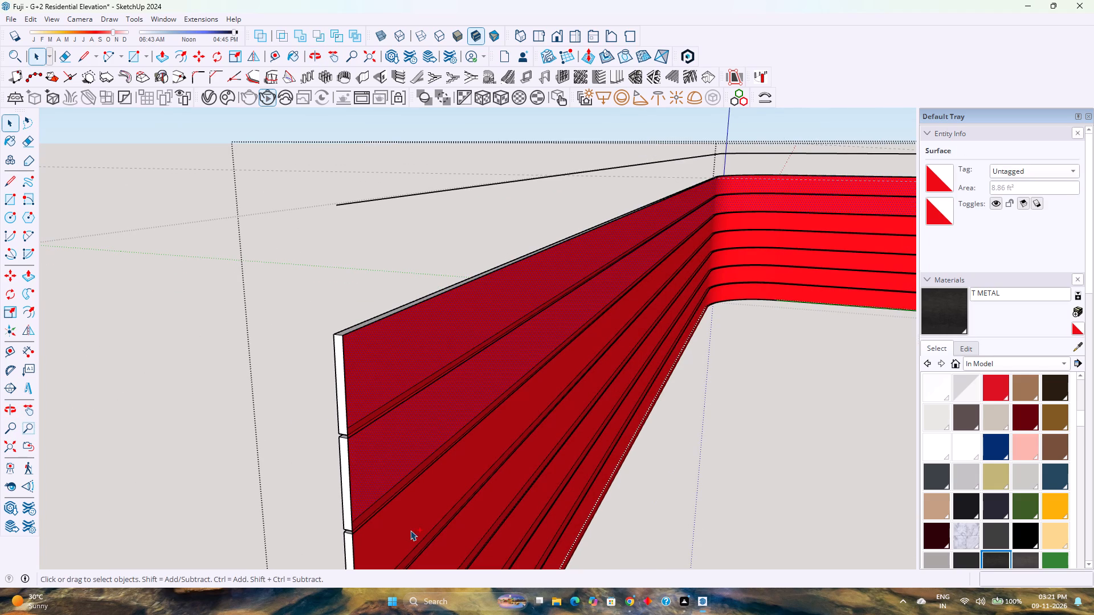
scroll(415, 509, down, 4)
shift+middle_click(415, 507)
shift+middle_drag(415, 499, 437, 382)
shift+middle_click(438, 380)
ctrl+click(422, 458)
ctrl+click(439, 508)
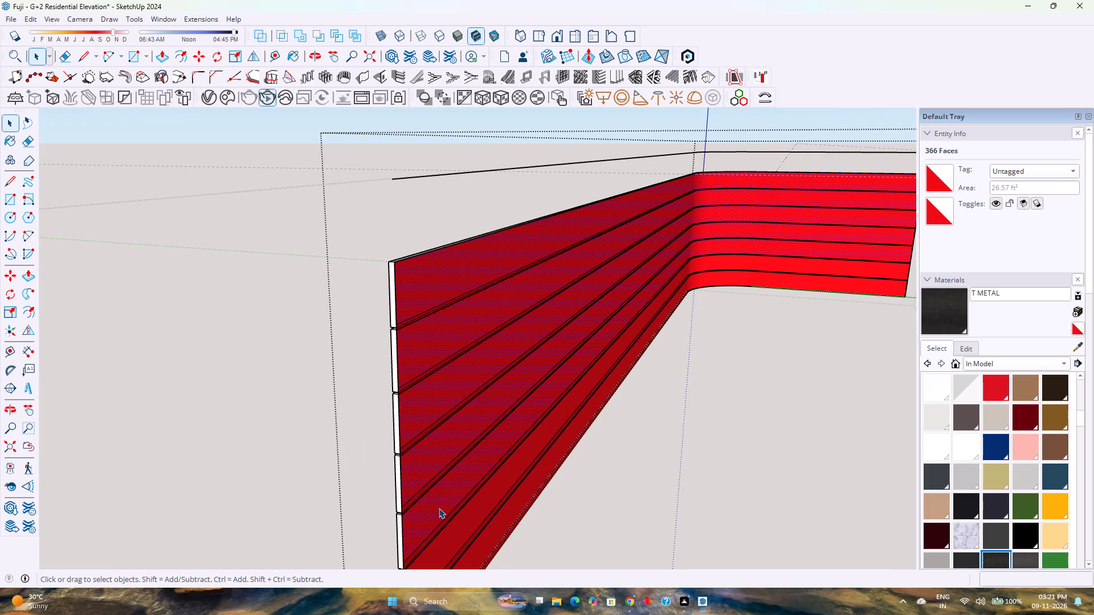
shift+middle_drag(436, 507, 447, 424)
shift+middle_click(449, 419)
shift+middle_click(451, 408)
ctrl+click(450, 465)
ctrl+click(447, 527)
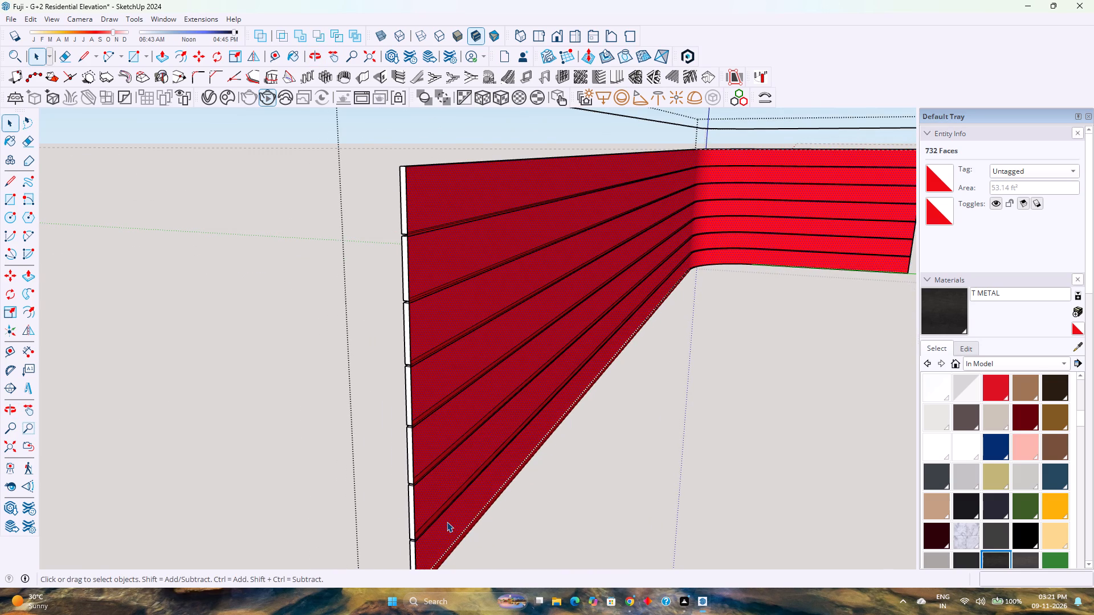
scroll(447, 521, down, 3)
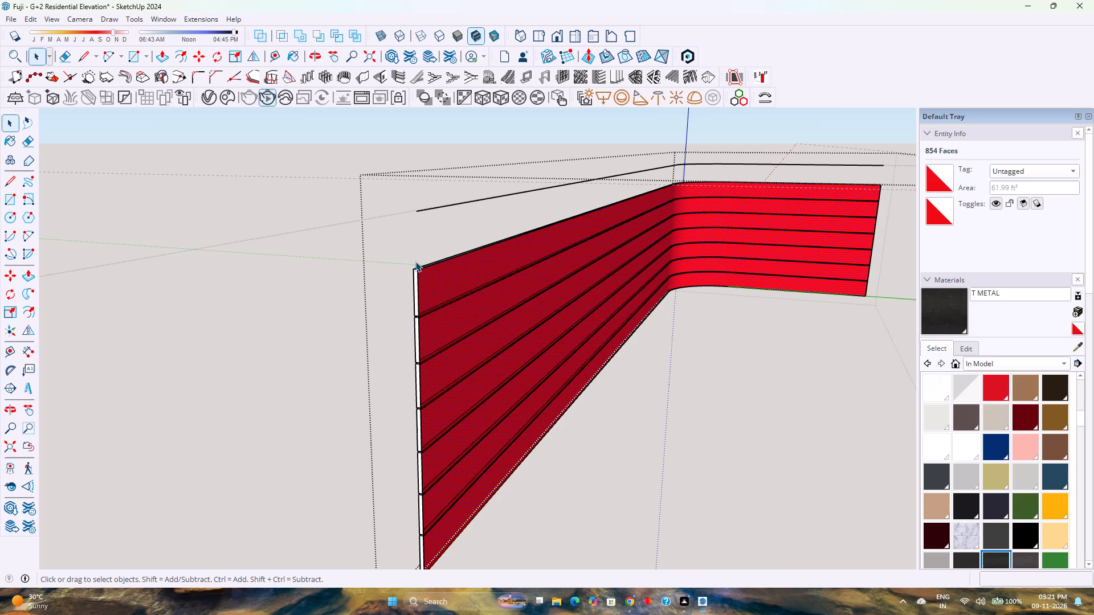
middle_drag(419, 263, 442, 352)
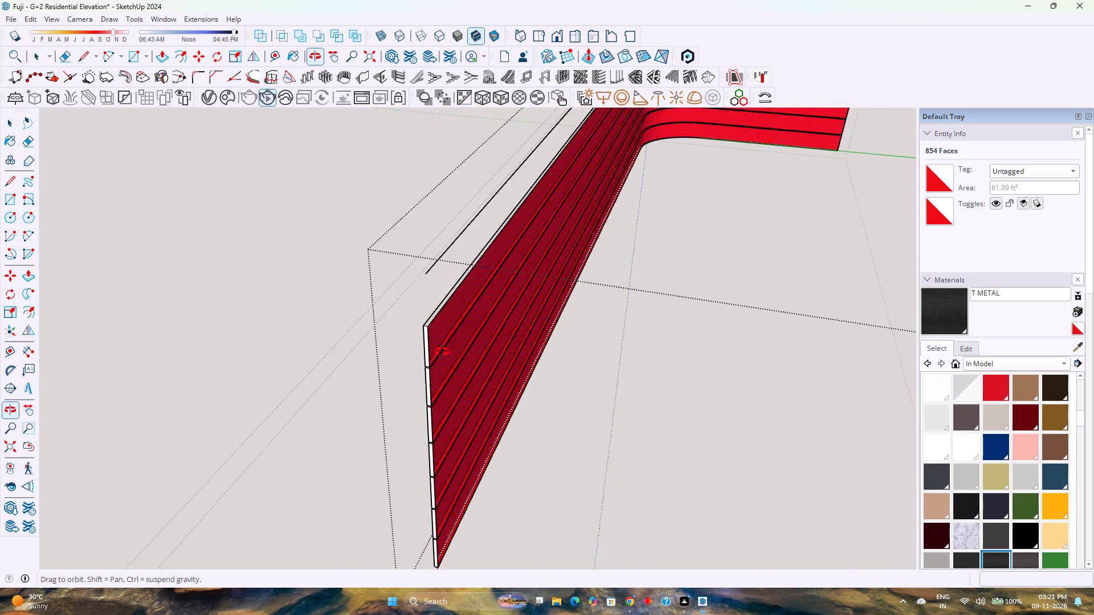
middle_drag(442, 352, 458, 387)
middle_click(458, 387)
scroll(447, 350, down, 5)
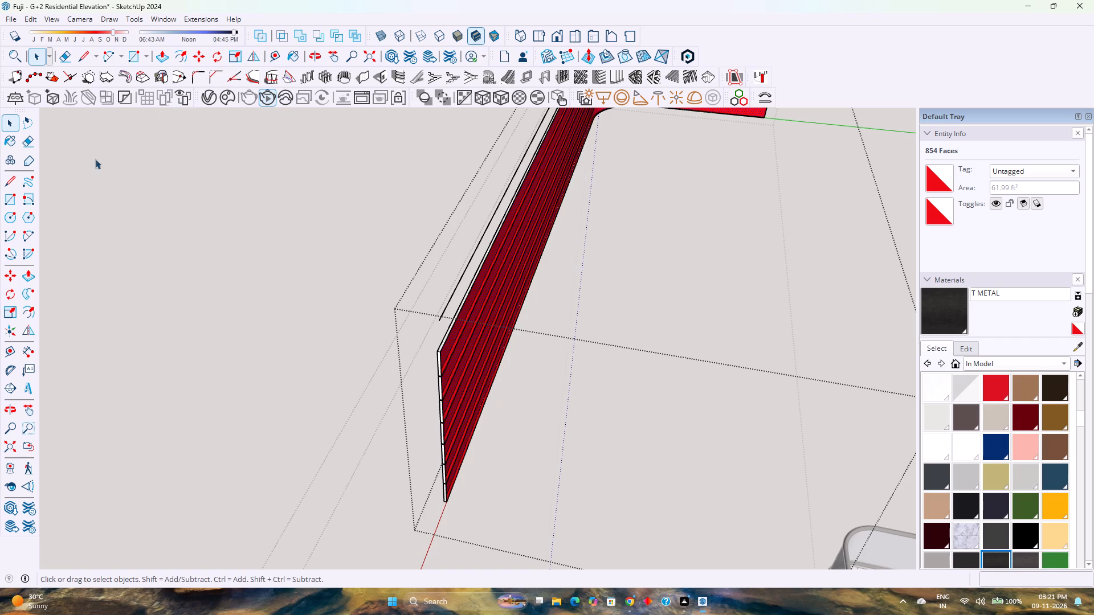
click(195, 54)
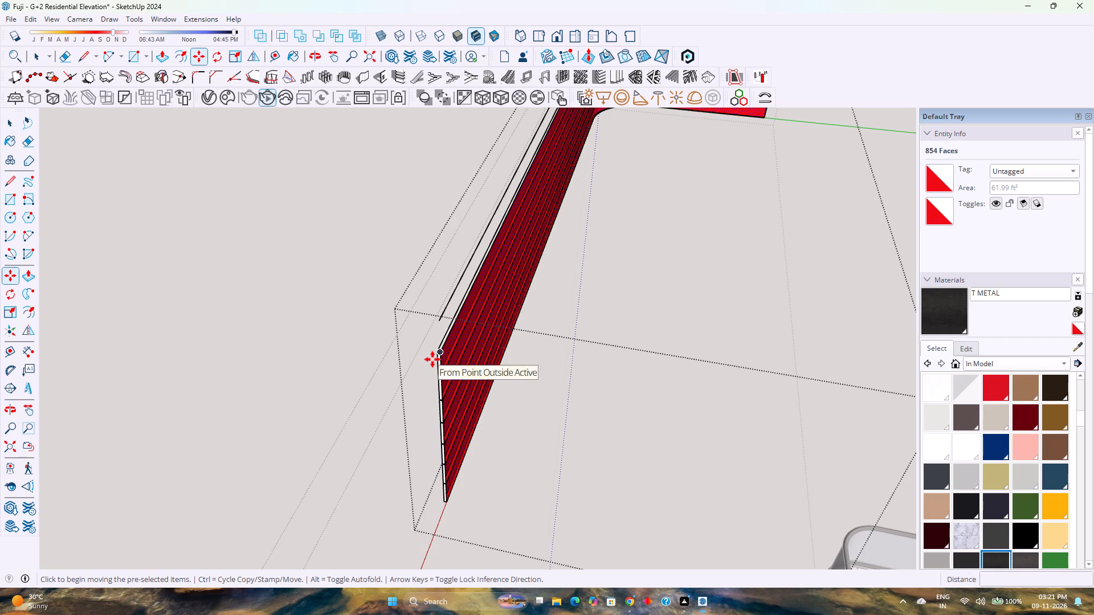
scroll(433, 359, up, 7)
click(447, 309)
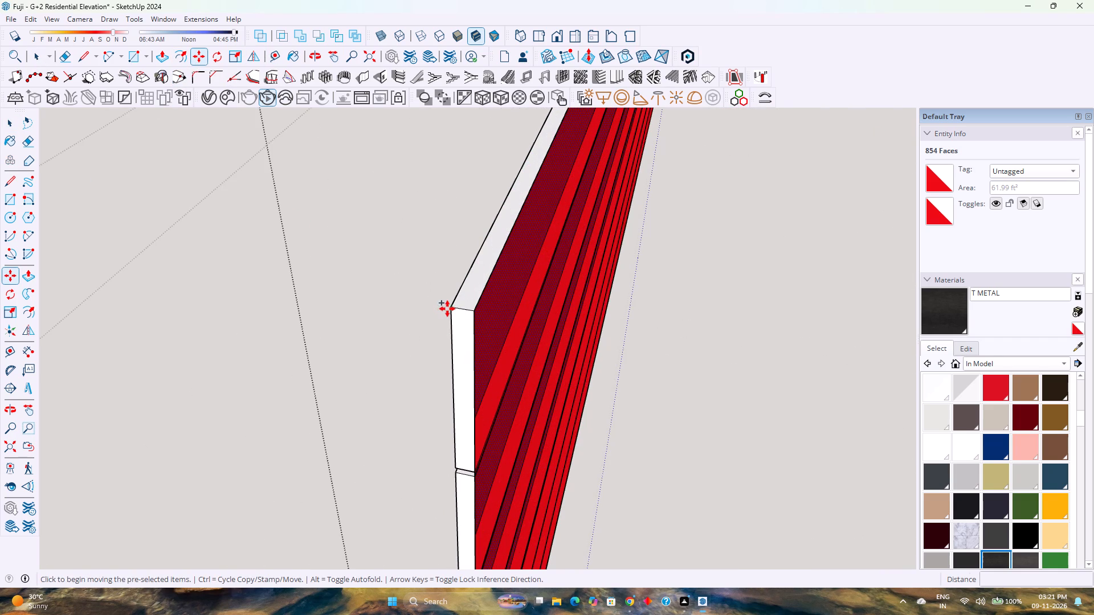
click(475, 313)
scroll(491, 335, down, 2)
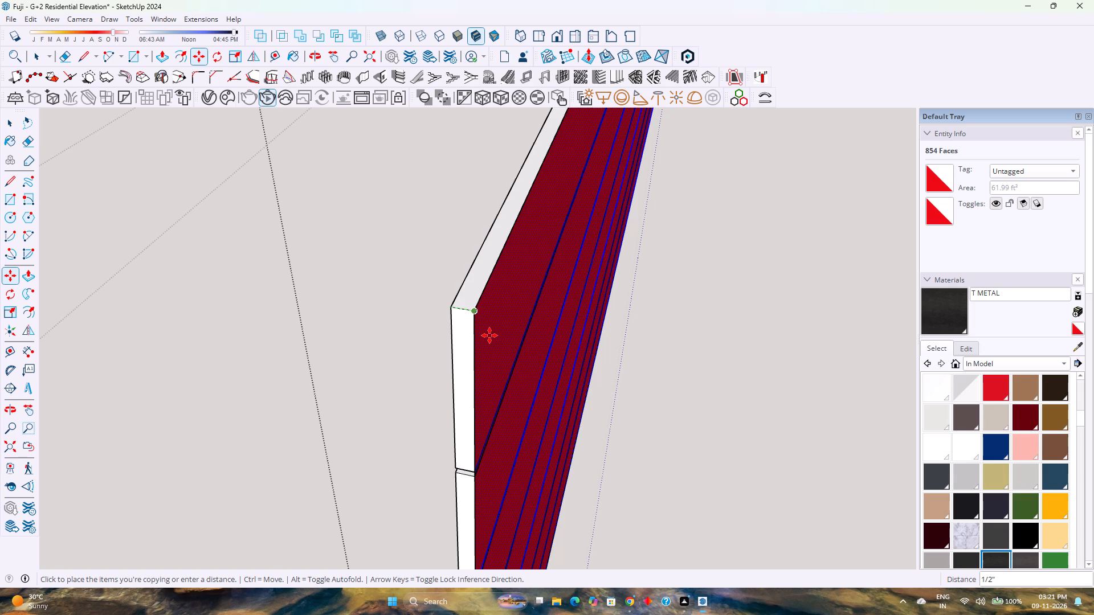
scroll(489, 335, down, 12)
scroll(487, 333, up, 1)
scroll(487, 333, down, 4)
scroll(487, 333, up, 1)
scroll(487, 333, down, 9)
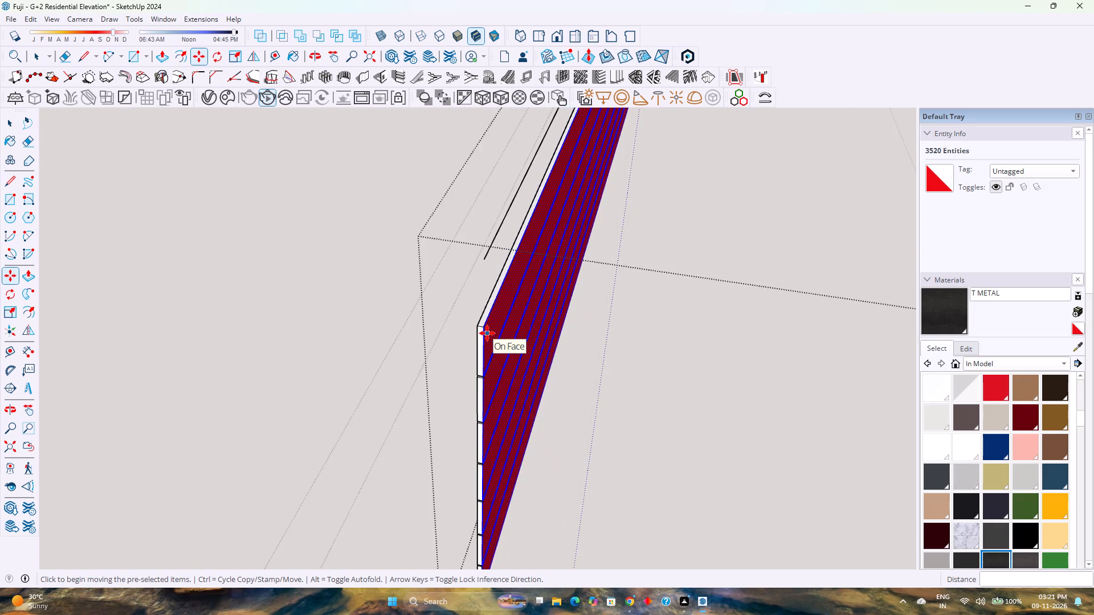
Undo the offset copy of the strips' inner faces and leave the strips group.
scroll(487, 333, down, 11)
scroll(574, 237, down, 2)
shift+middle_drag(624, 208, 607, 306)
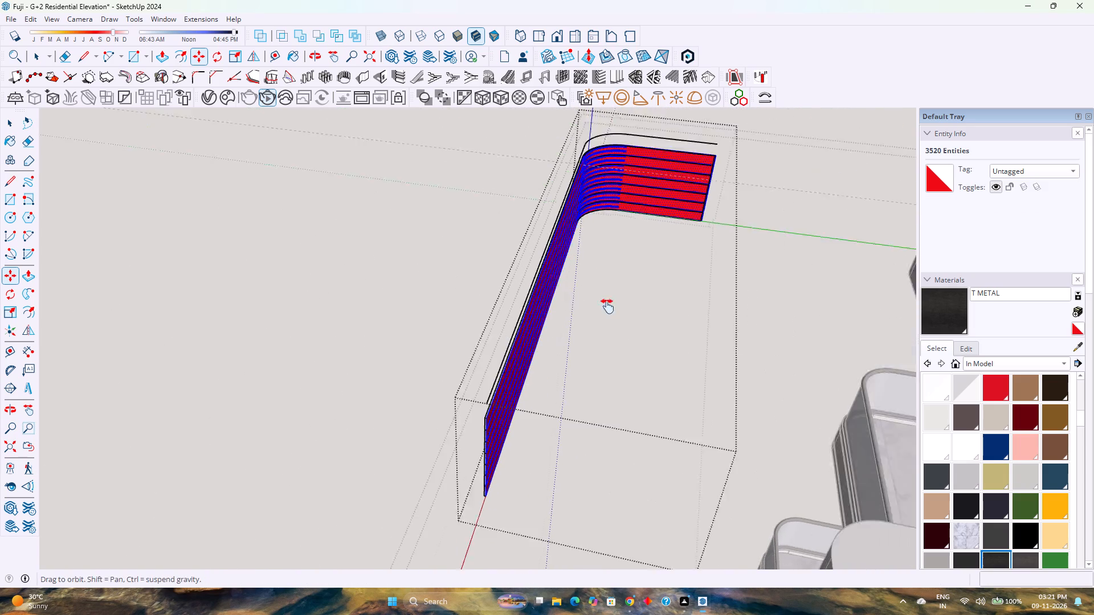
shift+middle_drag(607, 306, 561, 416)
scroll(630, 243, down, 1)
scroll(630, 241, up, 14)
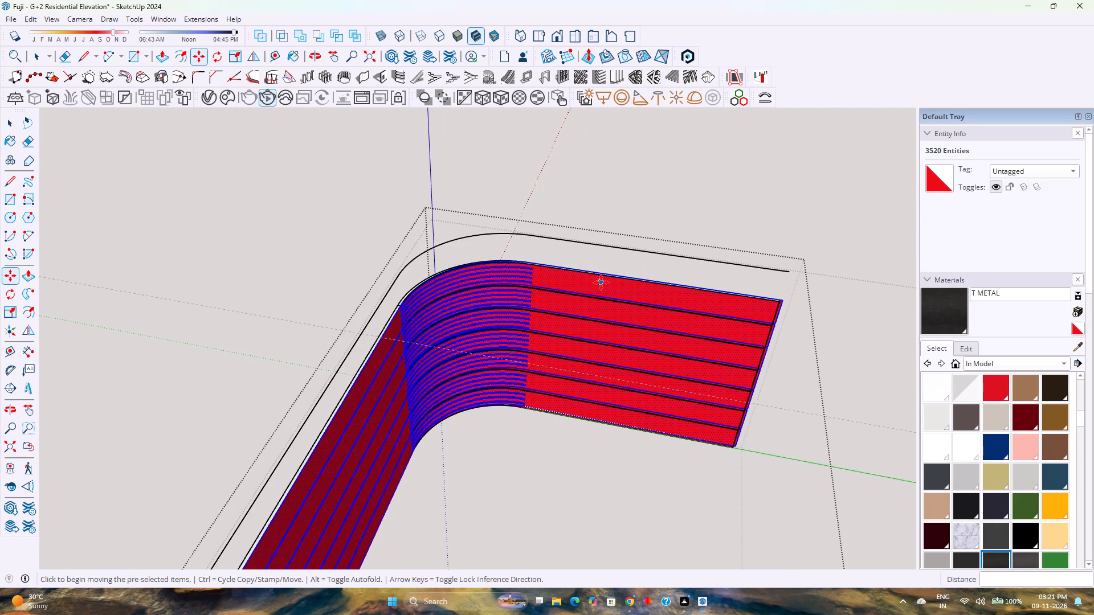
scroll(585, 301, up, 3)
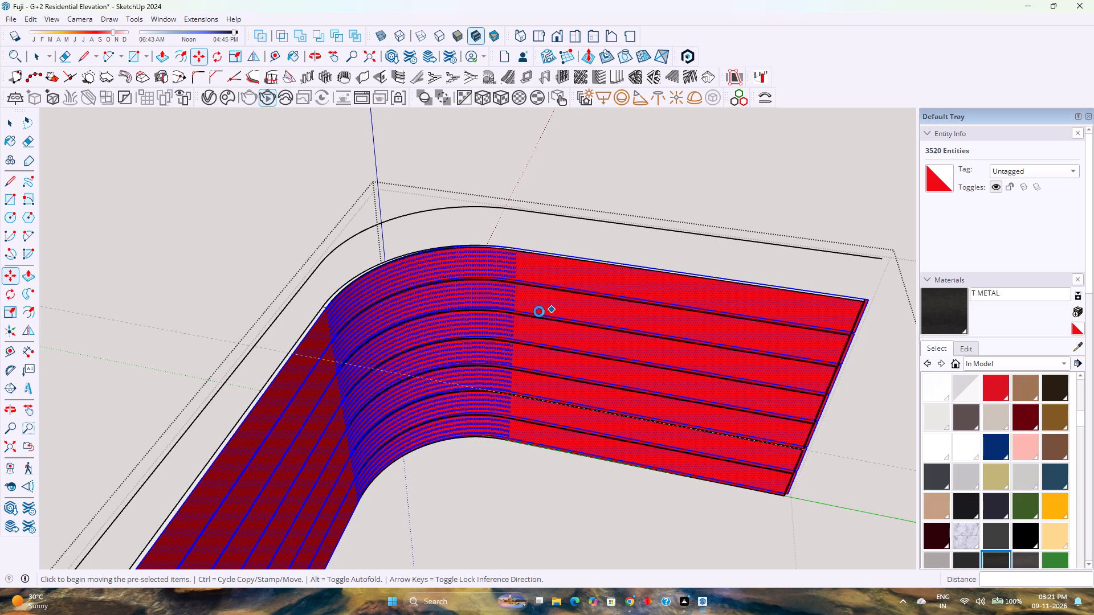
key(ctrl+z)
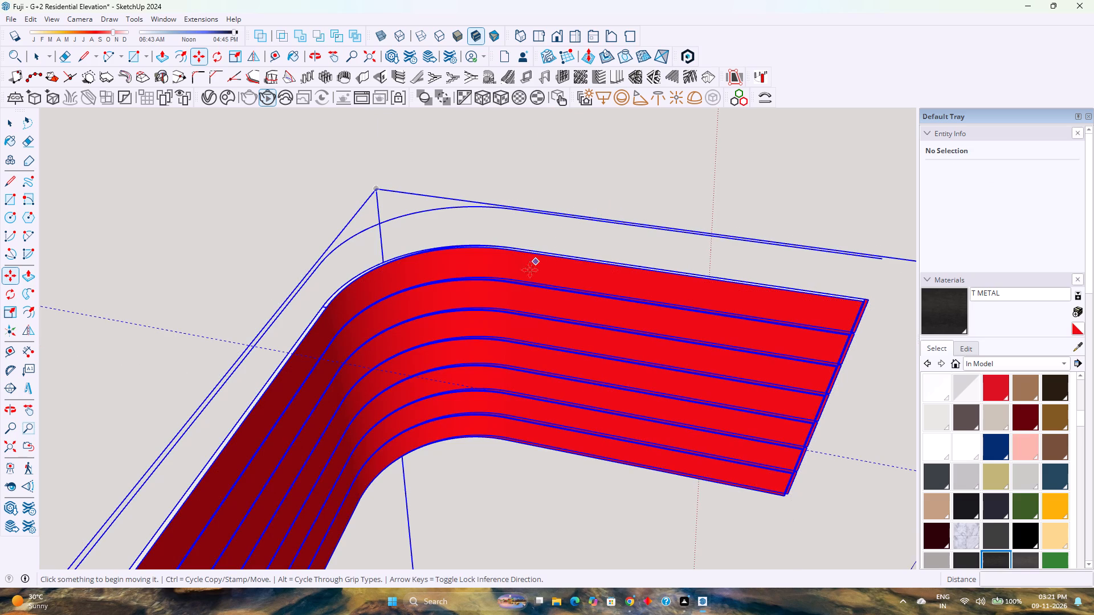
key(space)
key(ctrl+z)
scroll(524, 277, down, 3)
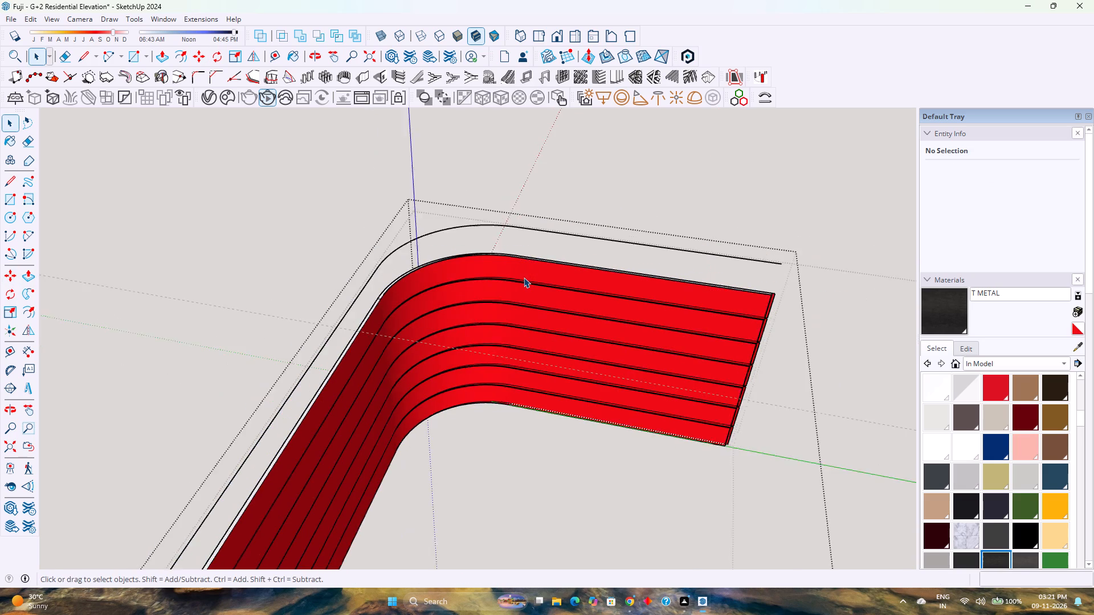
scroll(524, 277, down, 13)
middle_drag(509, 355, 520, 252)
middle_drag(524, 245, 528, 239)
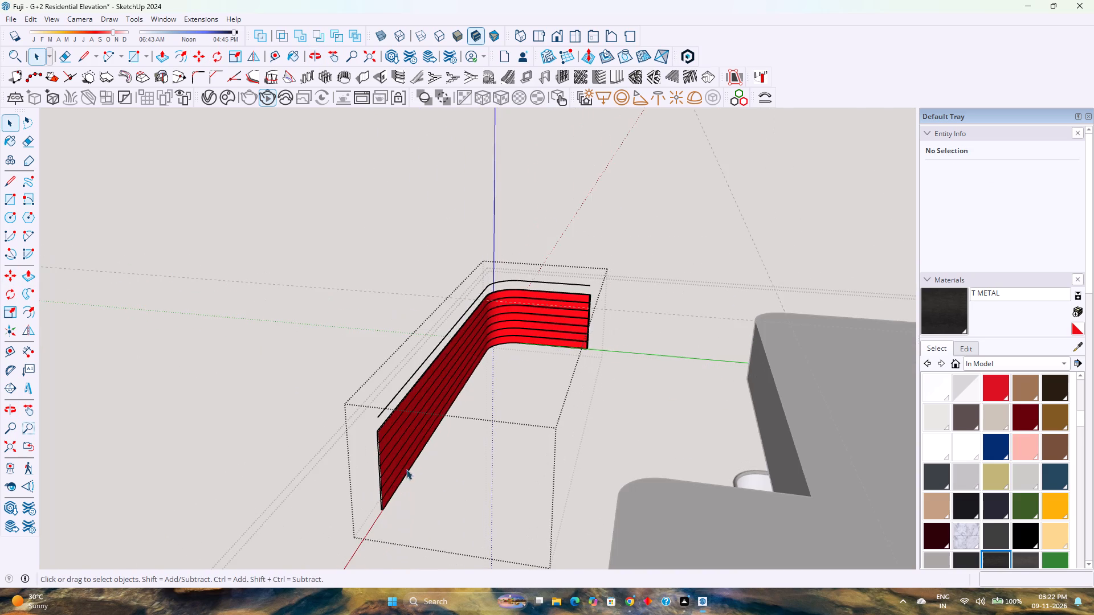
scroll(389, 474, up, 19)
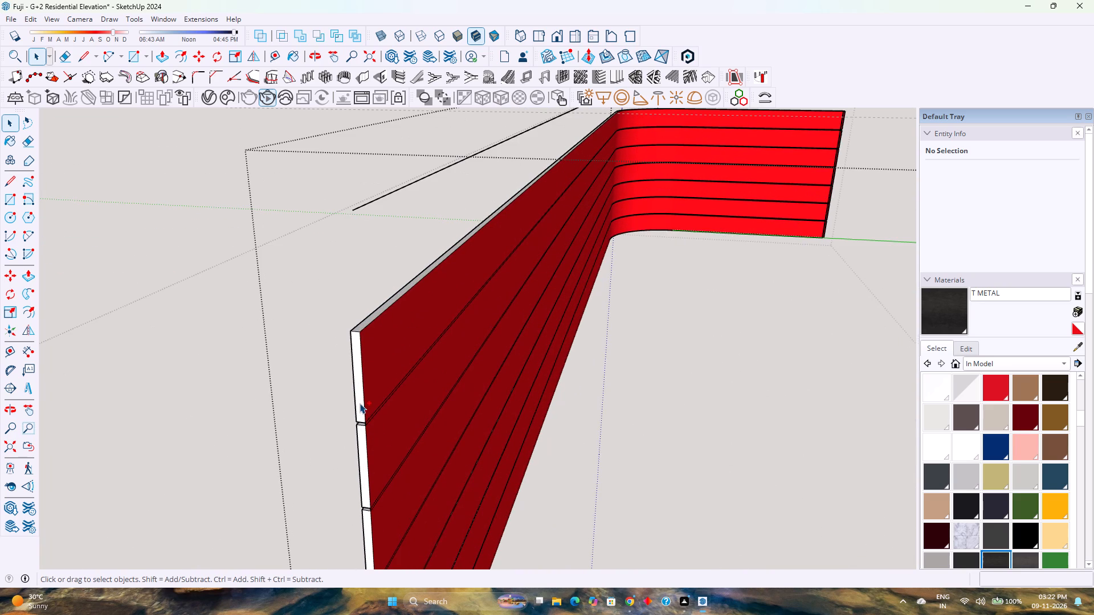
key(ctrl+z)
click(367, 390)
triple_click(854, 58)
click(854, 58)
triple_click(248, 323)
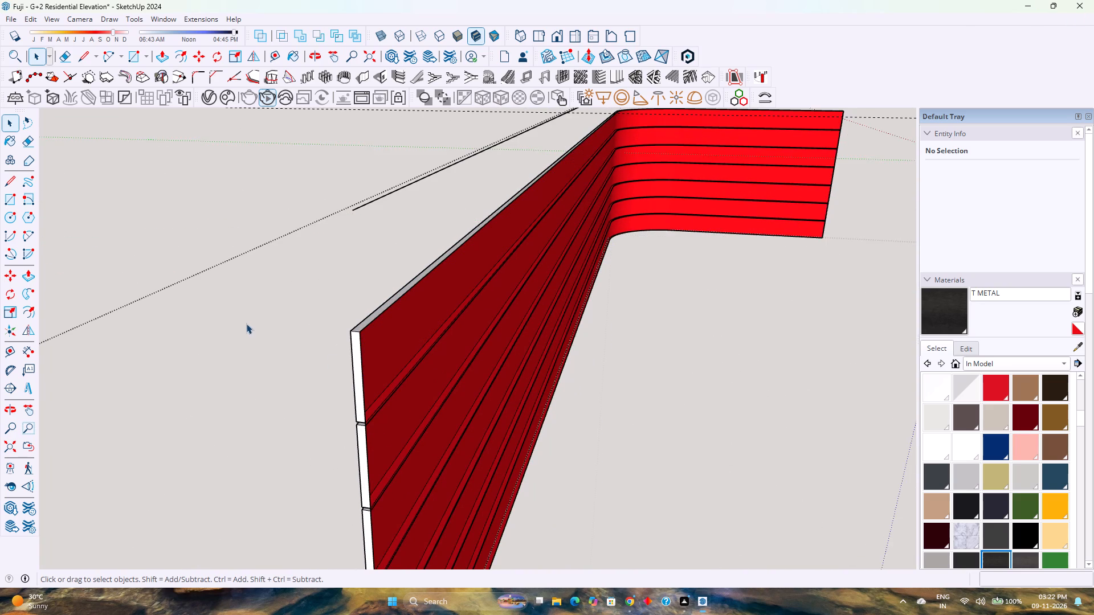
Delete the leftover welded path curve above the strips inside their group.
scroll(374, 376, up, 1)
scroll(374, 376, down, 3)
middle_drag(394, 371, 325, 400)
middle_click(325, 400)
scroll(358, 386, up, 2)
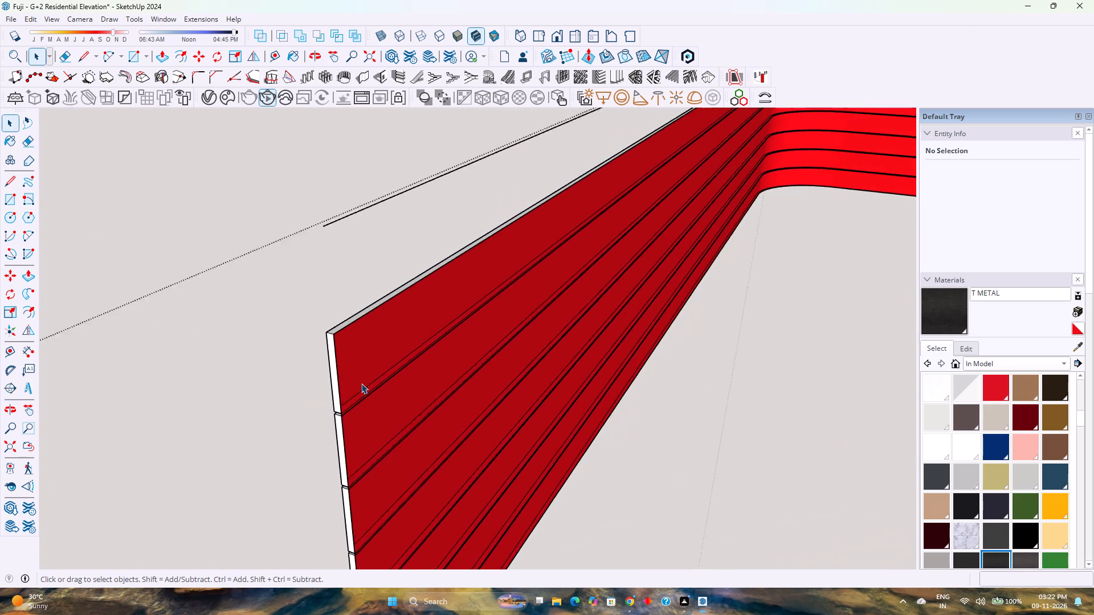
scroll(361, 383, up, 10)
scroll(349, 395, down, 1)
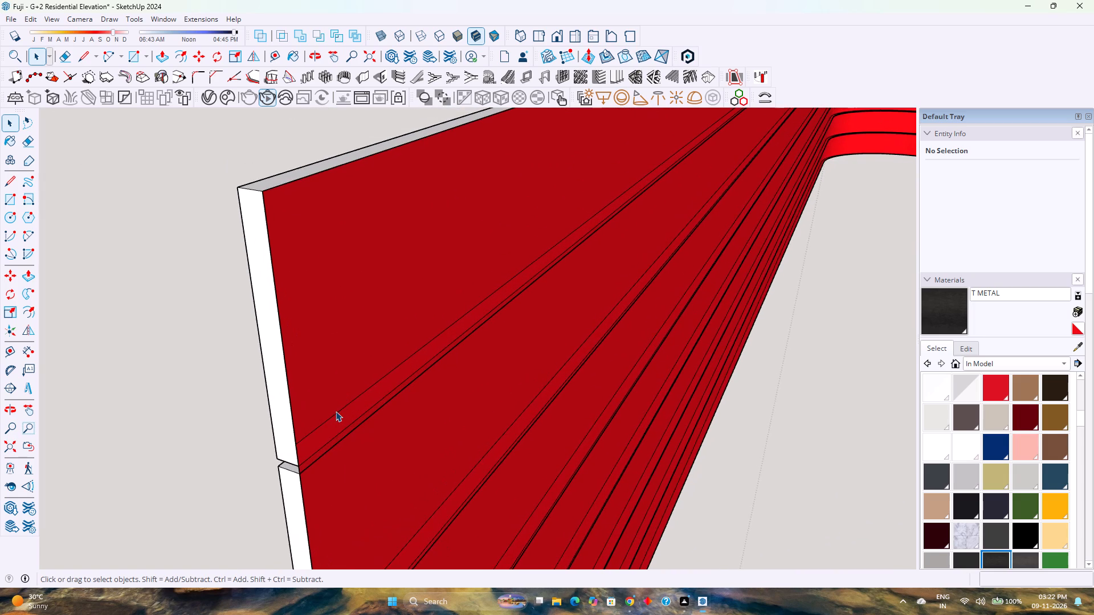
click(338, 411)
scroll(338, 411, down, 8)
middle_drag(339, 410, 565, 432)
middle_click(570, 432)
scroll(574, 432, down, 6)
double_click(550, 398)
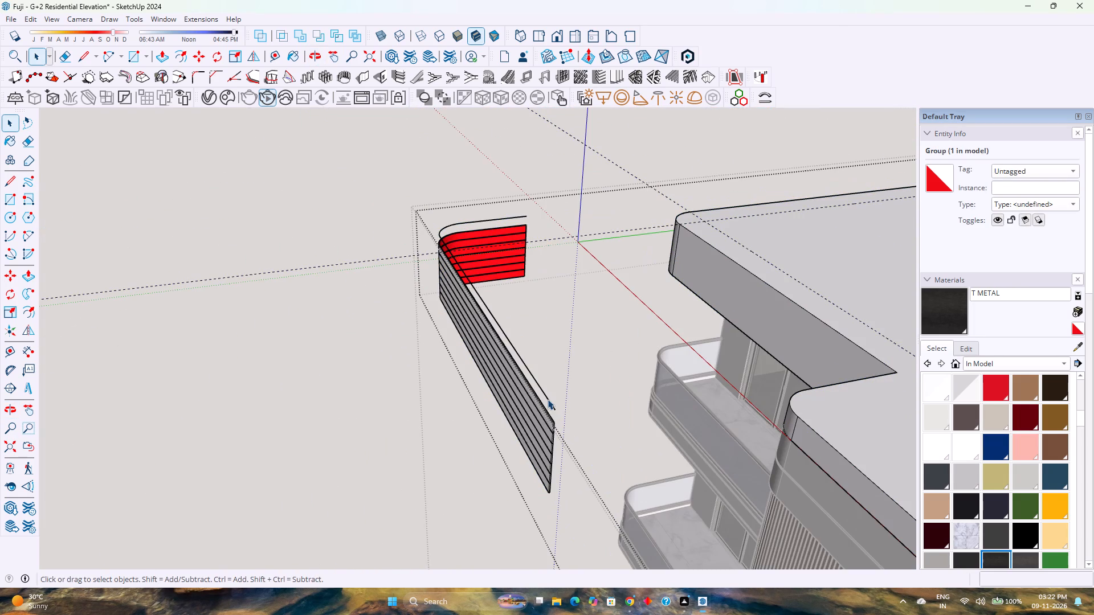
click(548, 399)
double_click(548, 399)
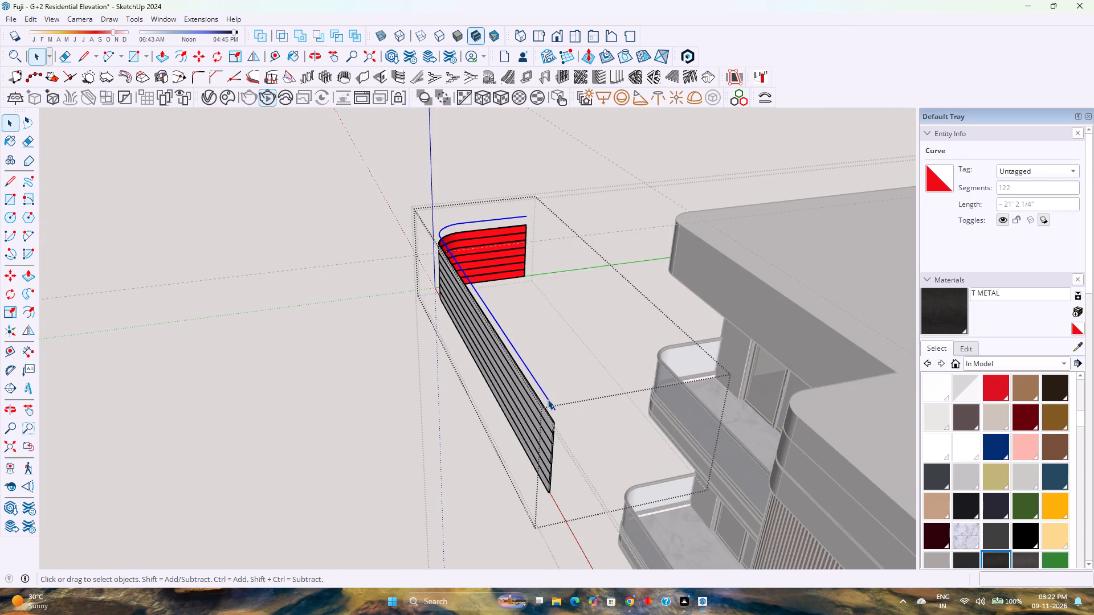
key(Delete)
key(Escape)
Move the strips group 13' along the green axis onto the long roof-edge face of the building.
click(539, 412)
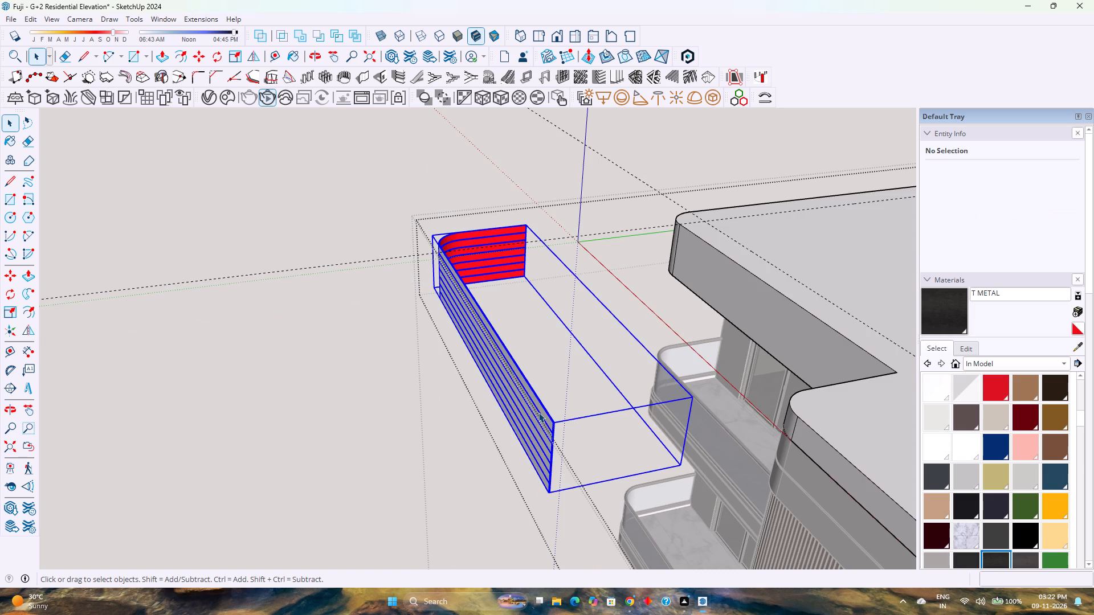
key(m)
click(552, 420)
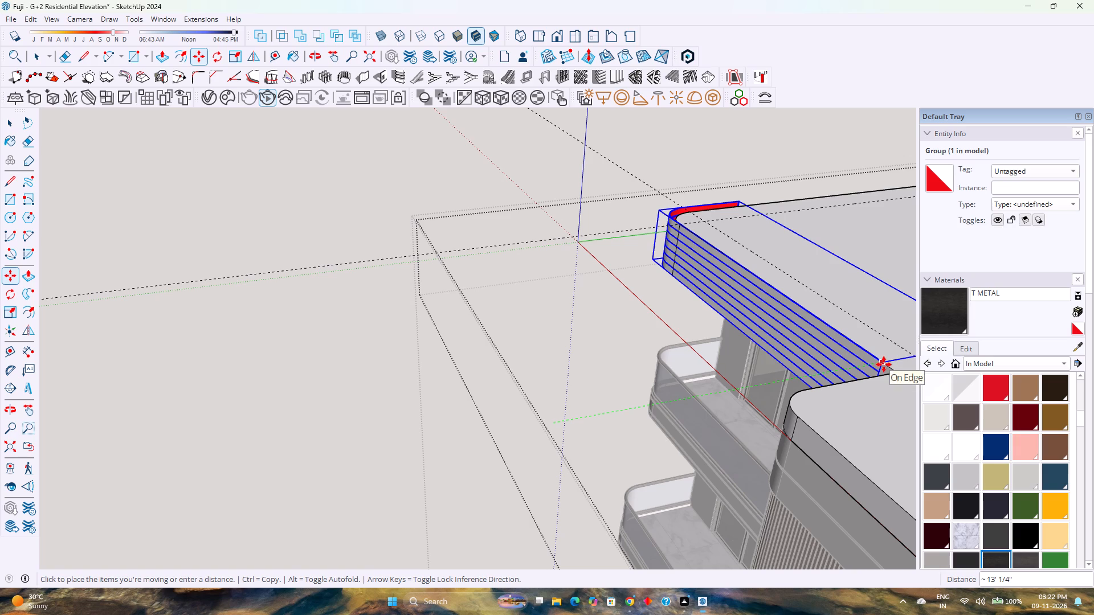
text(14')
key(Return)
scroll(875, 362, up, 2)
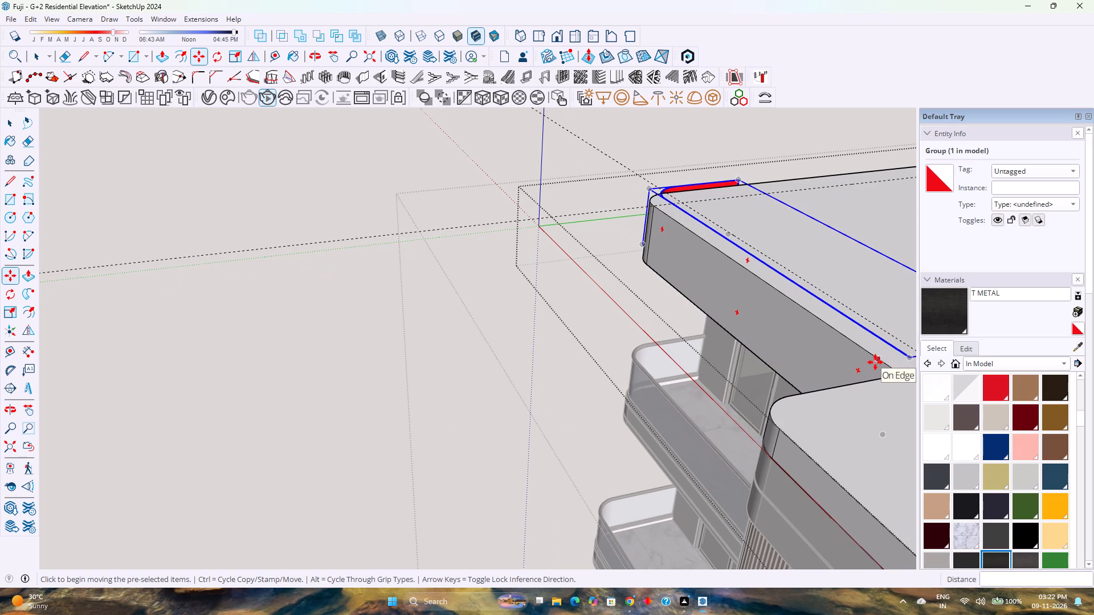
key(1)
text(3')
key(Return)
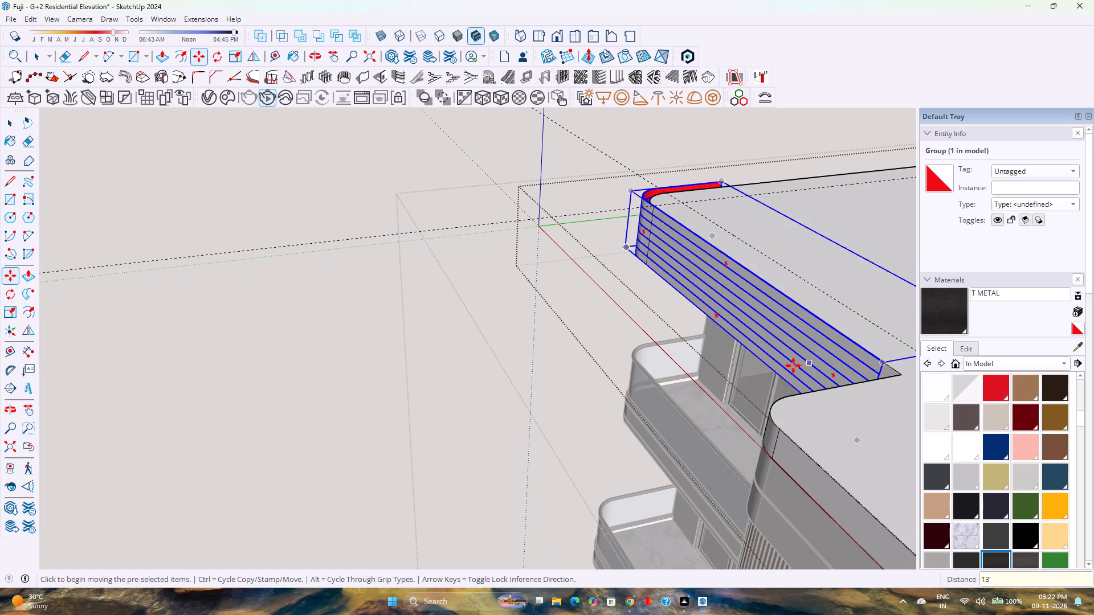
Move the strips group by its top end corner onto the adjoining corner of the roof slab, level with its top edge.
scroll(793, 366, up, 4)
middle_drag(792, 365, 886, 450)
middle_click(886, 450)
middle_click(886, 450)
scroll(700, 380, down, 2)
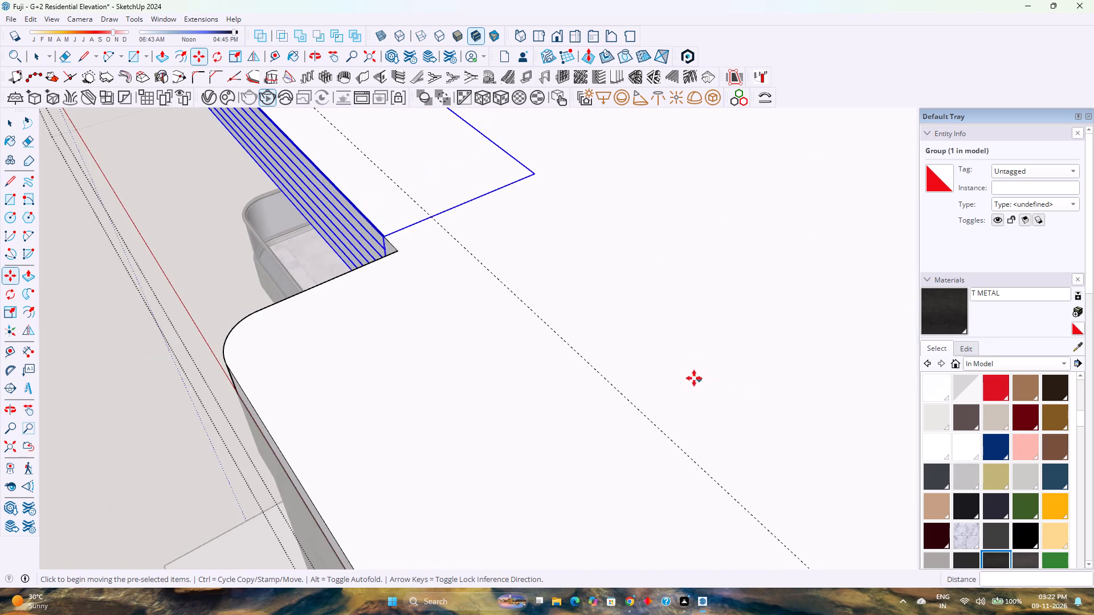
scroll(607, 234, down, 1)
middle_drag(323, 257, 547, 306)
middle_click(547, 306)
scroll(543, 297, down, 1)
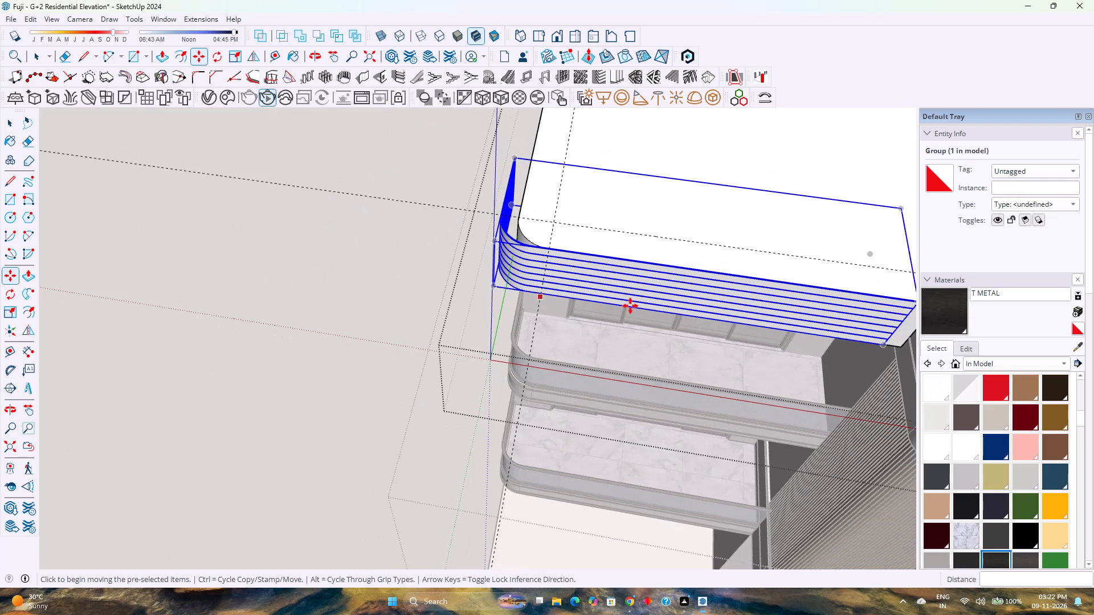
shift+middle_drag(624, 304, 402, 331)
scroll(681, 319, up, 8)
click(662, 339)
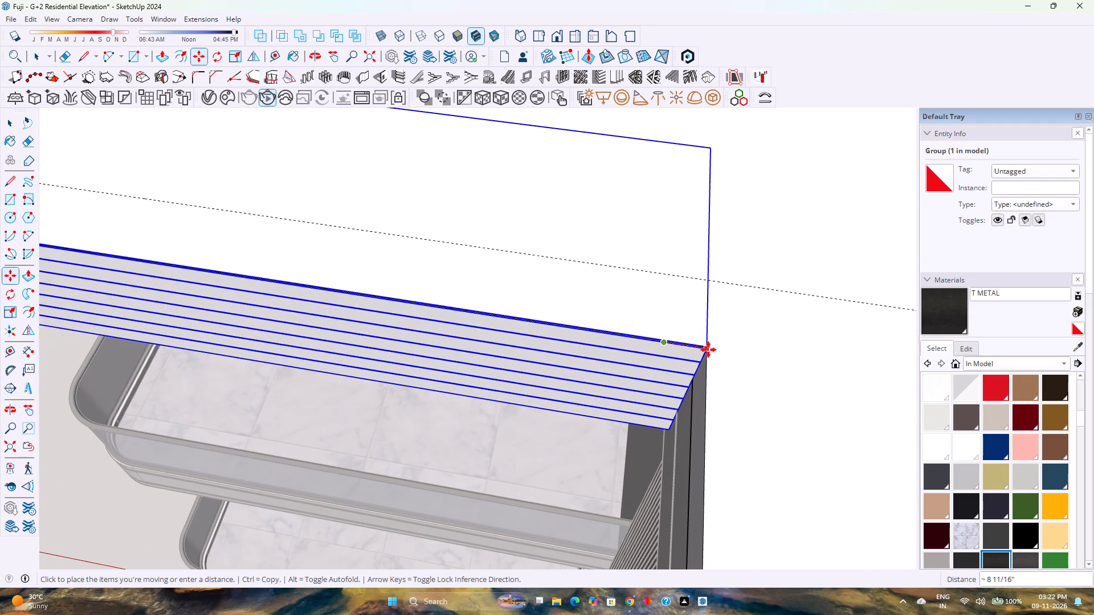
scroll(708, 350, up, 13)
scroll(705, 347, up, 9)
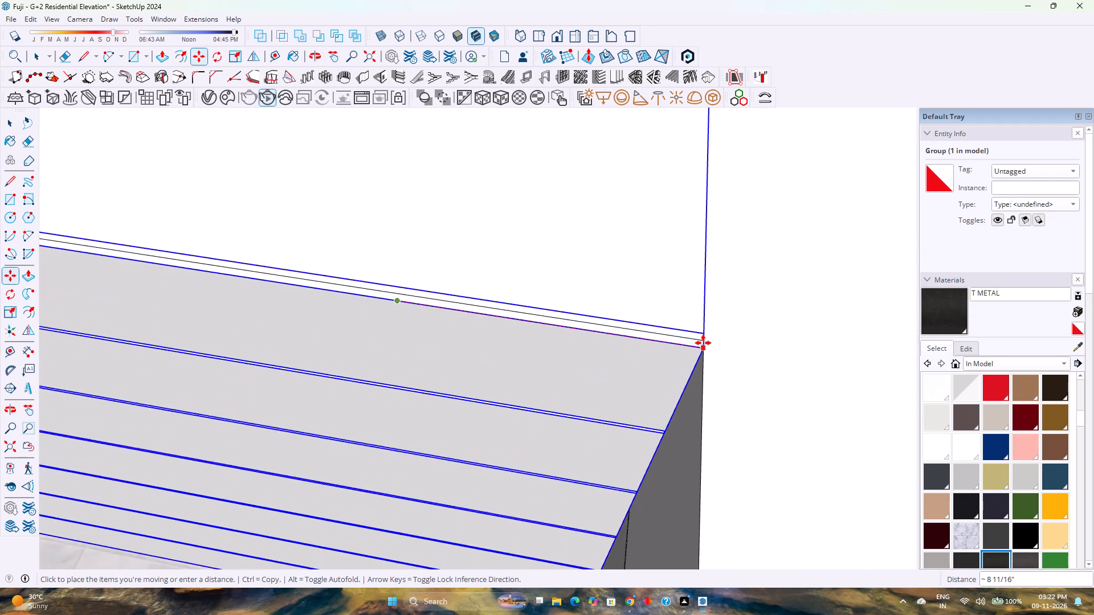
scroll(703, 343, up, 2)
click(707, 356)
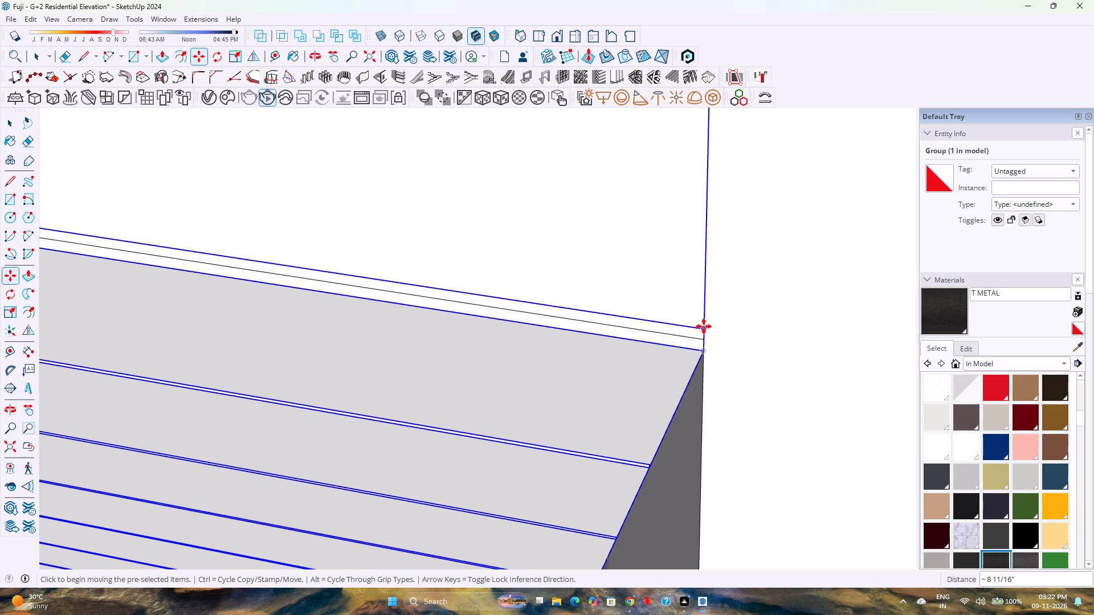
click(704, 326)
click(704, 342)
Examine the fitted strips around the rounded roof edge from above, from both ends and from below.
scroll(688, 313, down, 12)
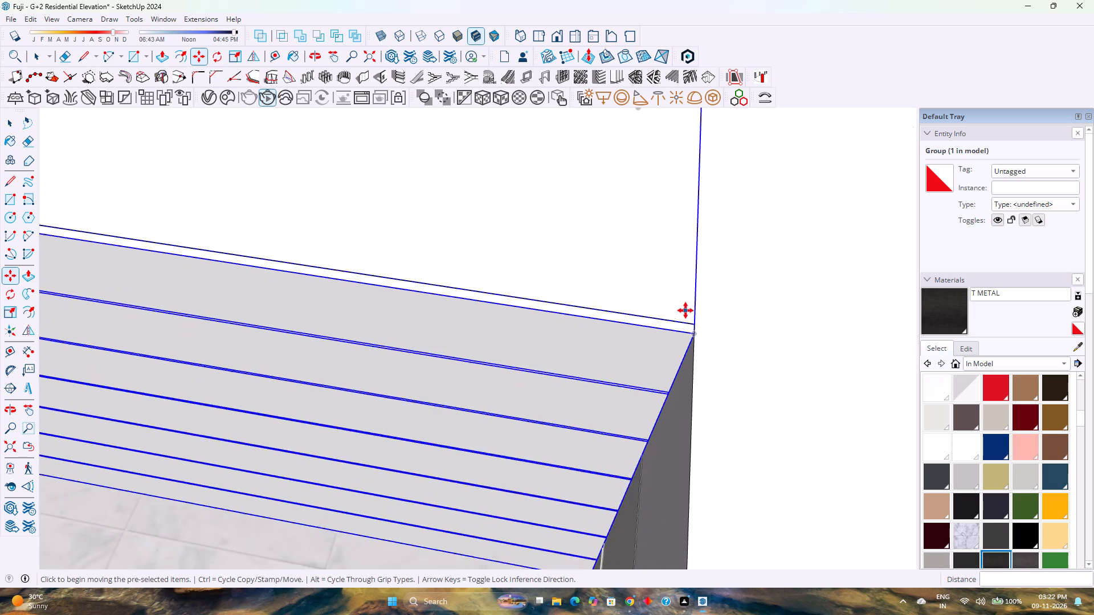
scroll(685, 310, down, 17)
scroll(685, 309, up, 1)
scroll(685, 309, down, 5)
middle_drag(283, 376, 473, 372)
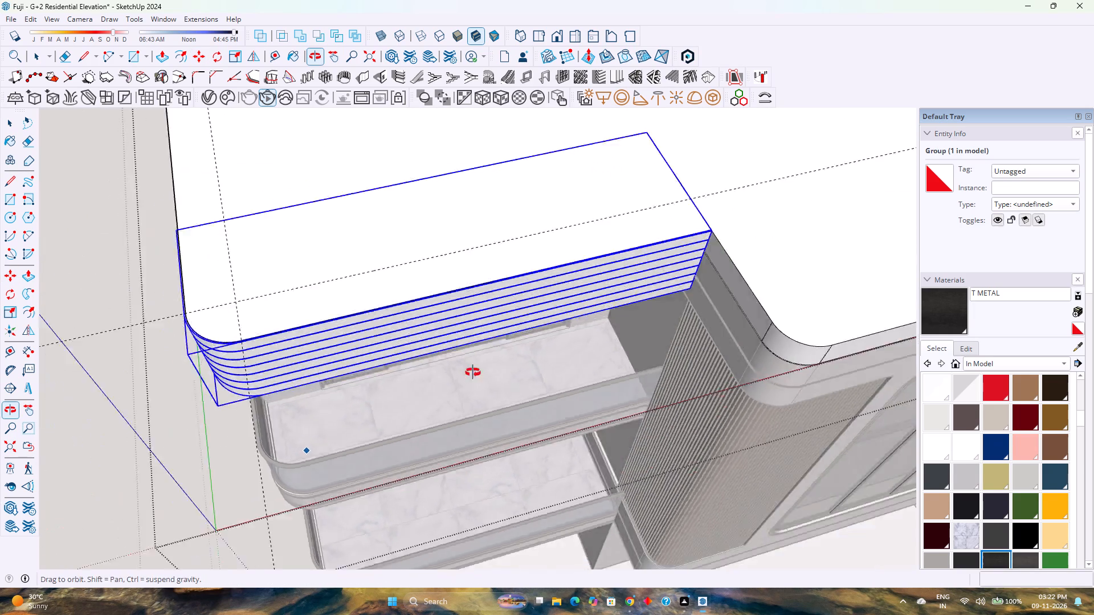
middle_drag(473, 372, 682, 380)
middle_click(683, 380)
scroll(397, 454, up, 14)
middle_drag(270, 445, 470, 367)
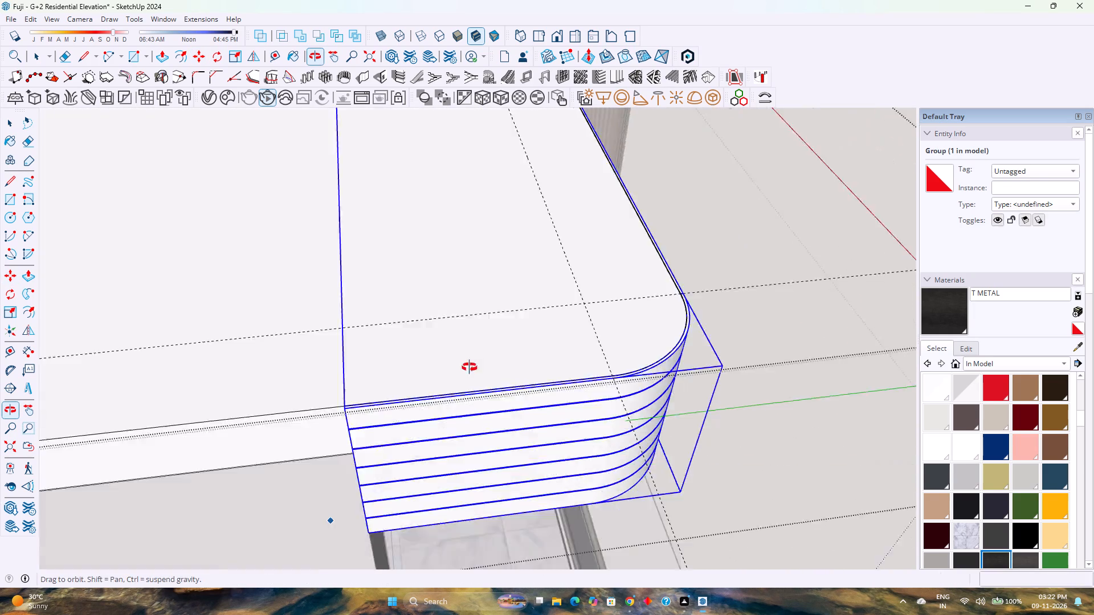
middle_drag(470, 367, 605, 321)
scroll(414, 423, up, 3)
middle_drag(414, 423, 542, 355)
scroll(456, 397, down, 3)
key(space)
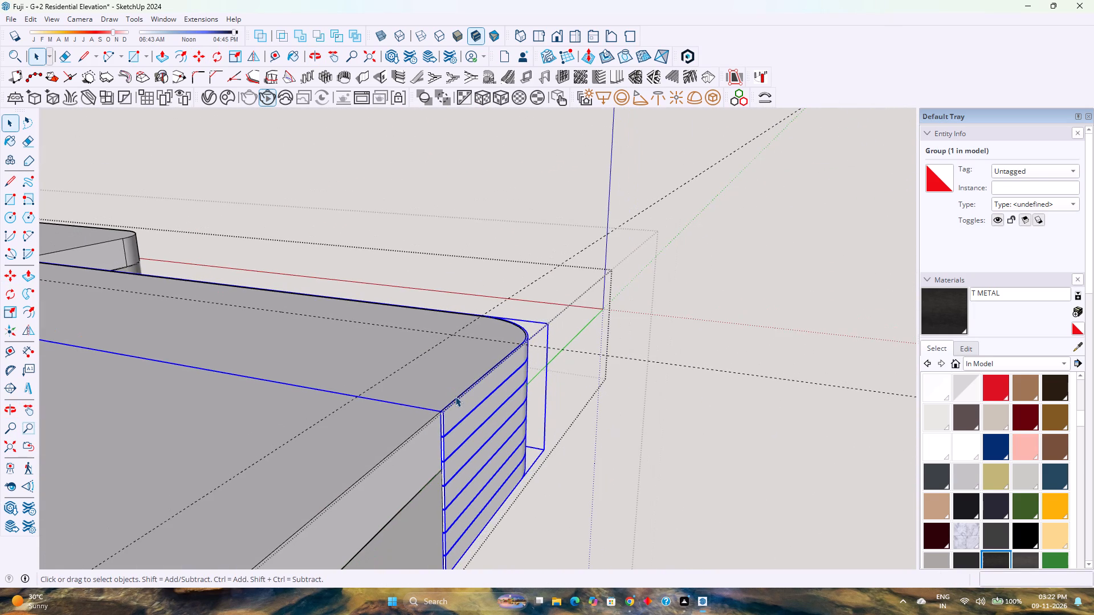
key(Escape)
scroll(455, 396, down, 4)
middle_drag(512, 396, 236, 404)
middle_click(236, 404)
shift+middle_drag(258, 388, 572, 405)
shift+middle_drag(577, 405, 595, 407)
middle_drag(622, 407, 266, 332)
scroll(585, 356, down, 5)
middle_drag(640, 370, 580, 342)
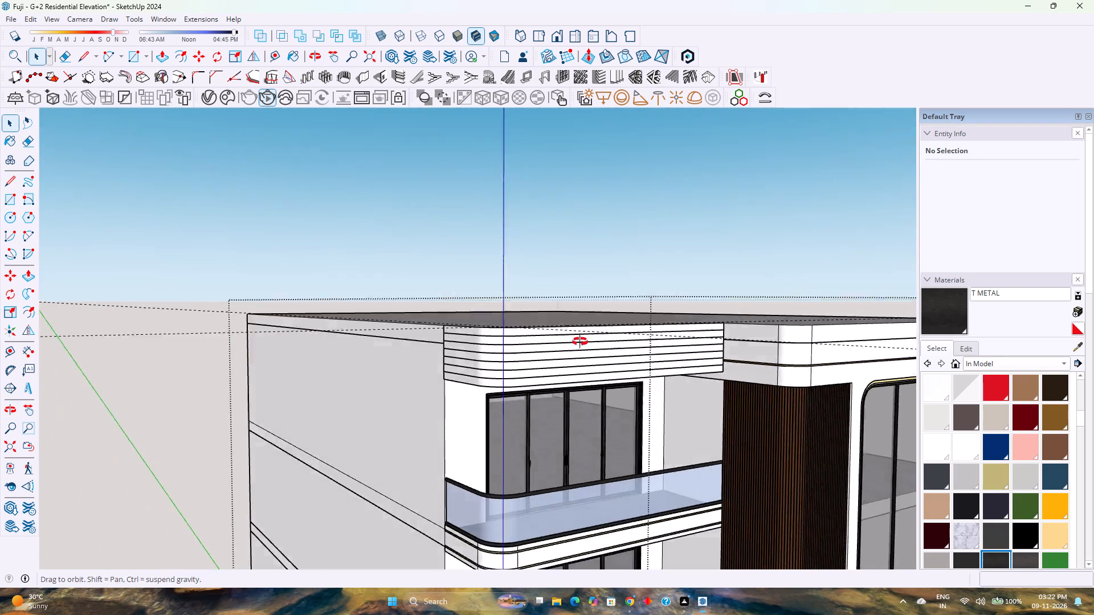
middle_drag(580, 342, 501, 317)
middle_click(500, 317)
scroll(493, 313, down, 5)
middle_drag(516, 344, 601, 246)
middle_click(601, 246)
scroll(607, 238, up, 4)
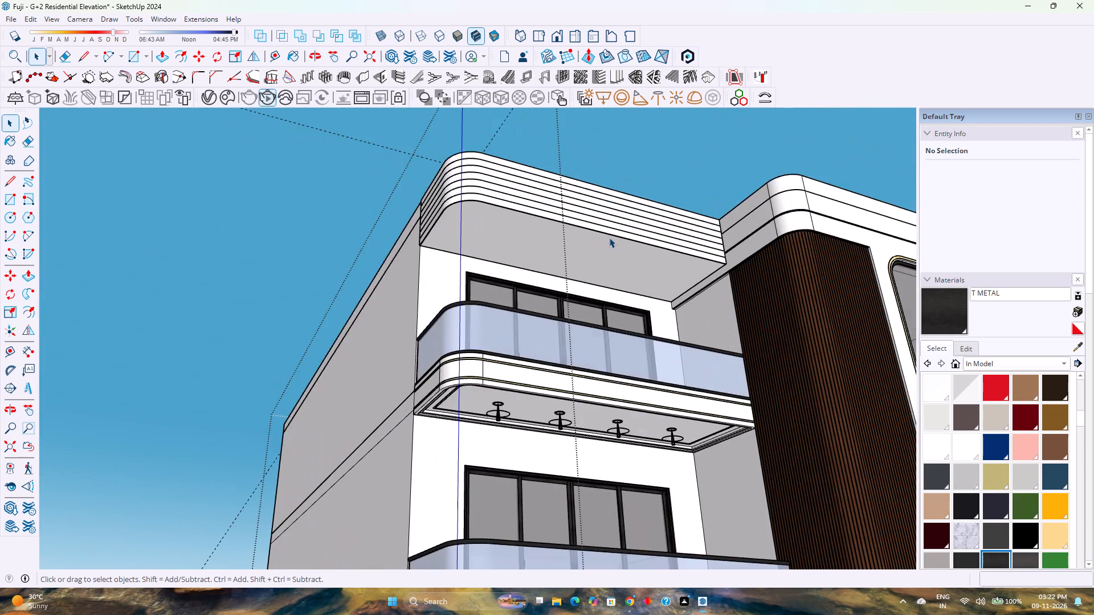
Inside the roof slab group, offset the outline of the overhang's underside face 2" inward.
scroll(609, 237, up, 6)
middle_drag(619, 281, 597, 253)
middle_click(596, 253)
middle_drag(596, 253, 549, 240)
scroll(502, 351, up, 4)
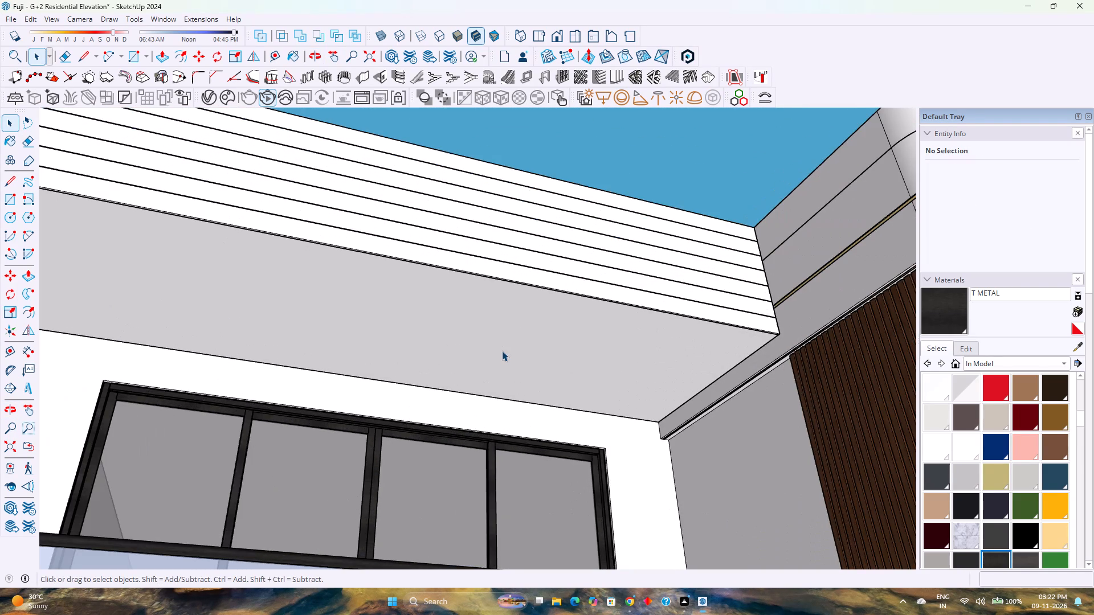
double_click(502, 351)
click(500, 350)
scroll(497, 348, down, 8)
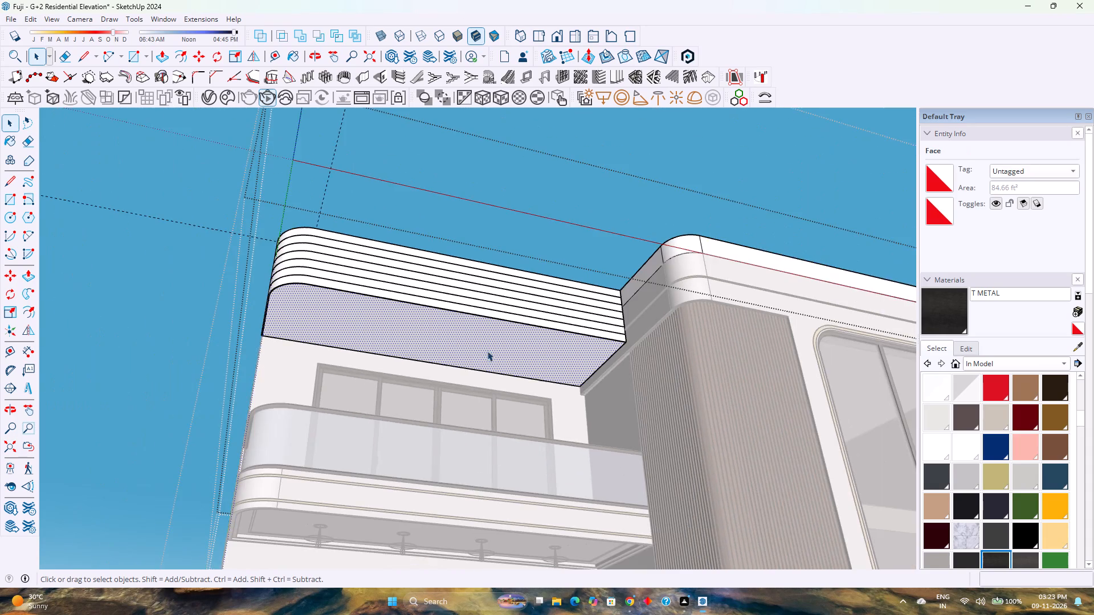
middle_drag(470, 354, 661, 320)
scroll(651, 314, down, 2)
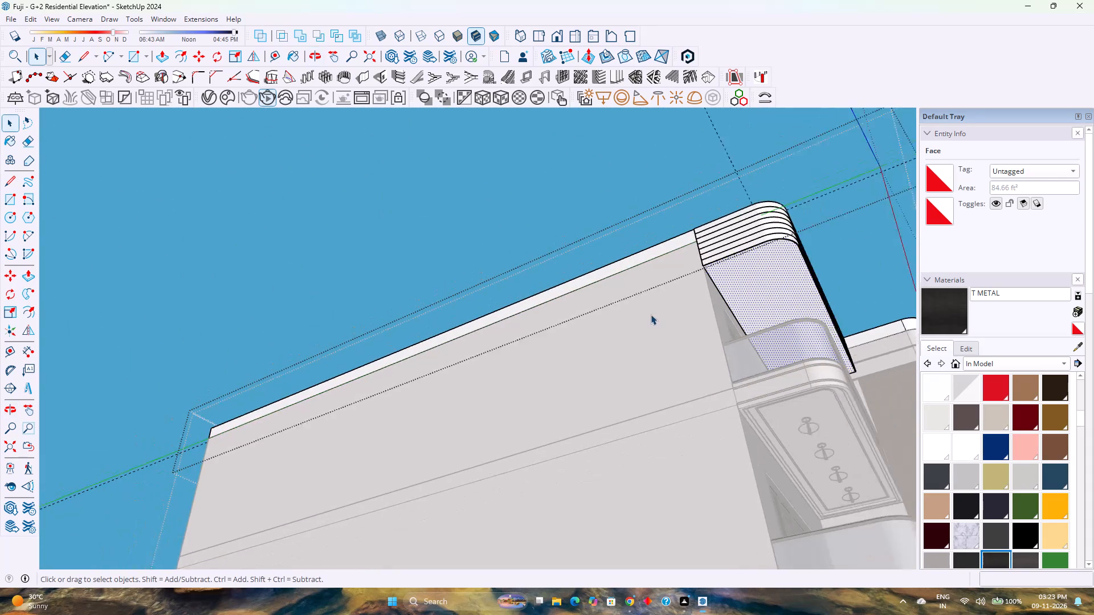
scroll(651, 314, down, 1)
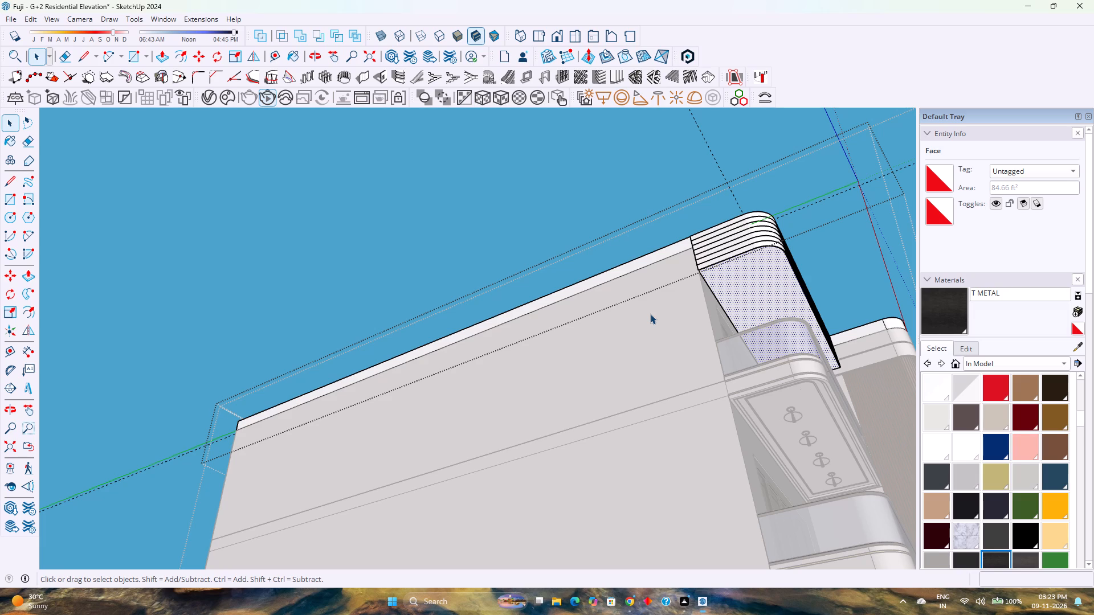
click(175, 58)
click(738, 263)
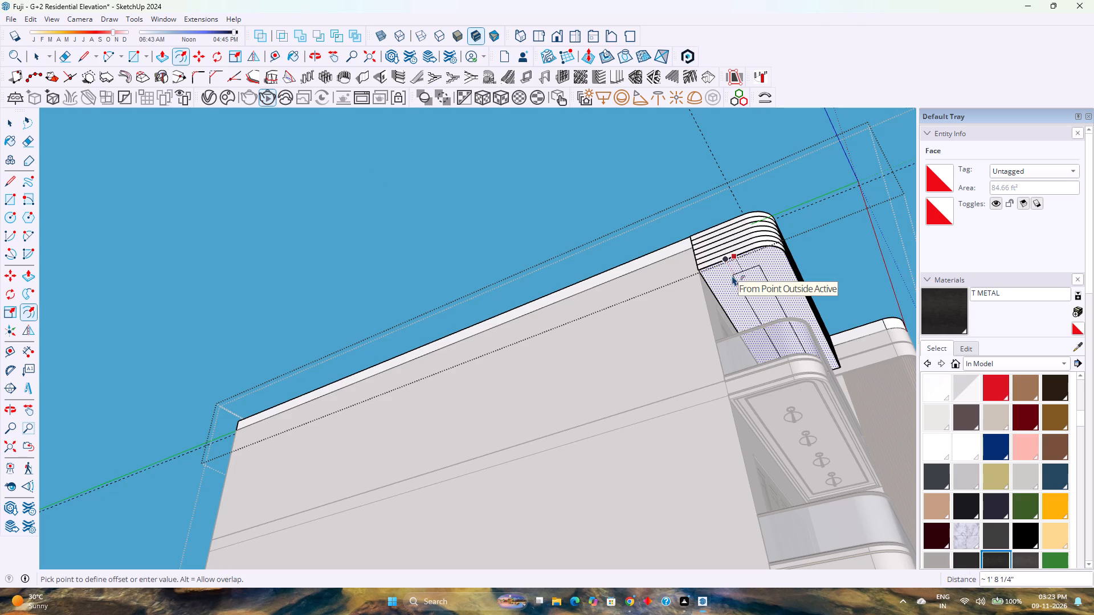
key(2)
key(Return)
Push the inner underside face of the roof overhang 5" up into the slab to form a ceiling recess.
scroll(725, 269, up, 5)
scroll(744, 277, down, 1)
scroll(744, 277, up, 2)
middle_drag(744, 277, 483, 300)
middle_click(483, 300)
scroll(481, 300, up, 1)
scroll(477, 300, down, 8)
scroll(599, 235, up, 6)
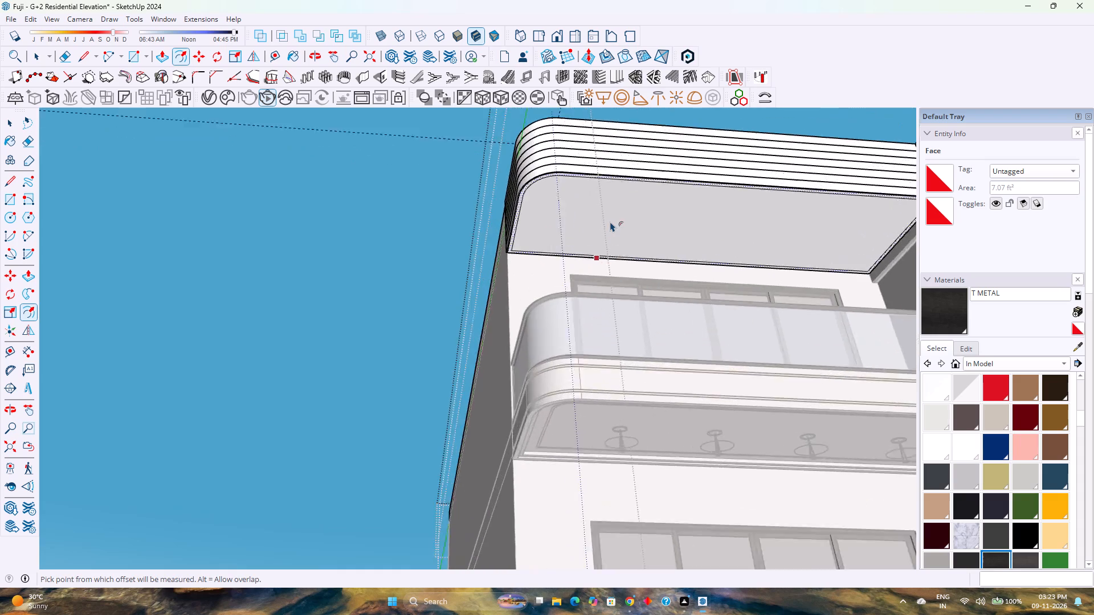
middle_drag(610, 222, 531, 280)
middle_click(531, 280)
key(p)
key(Escape)
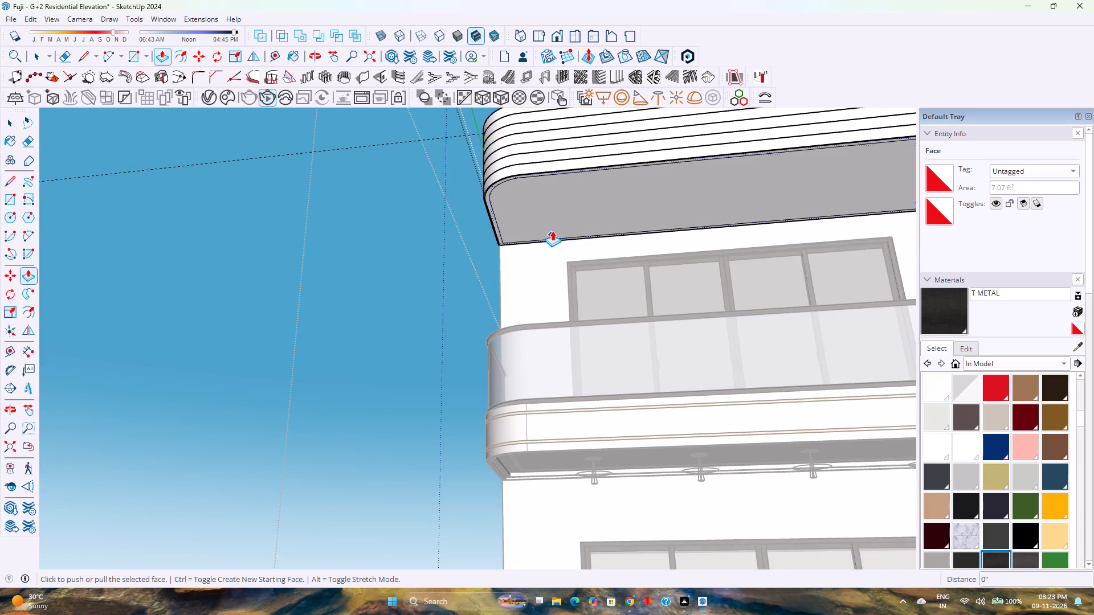
click(554, 223)
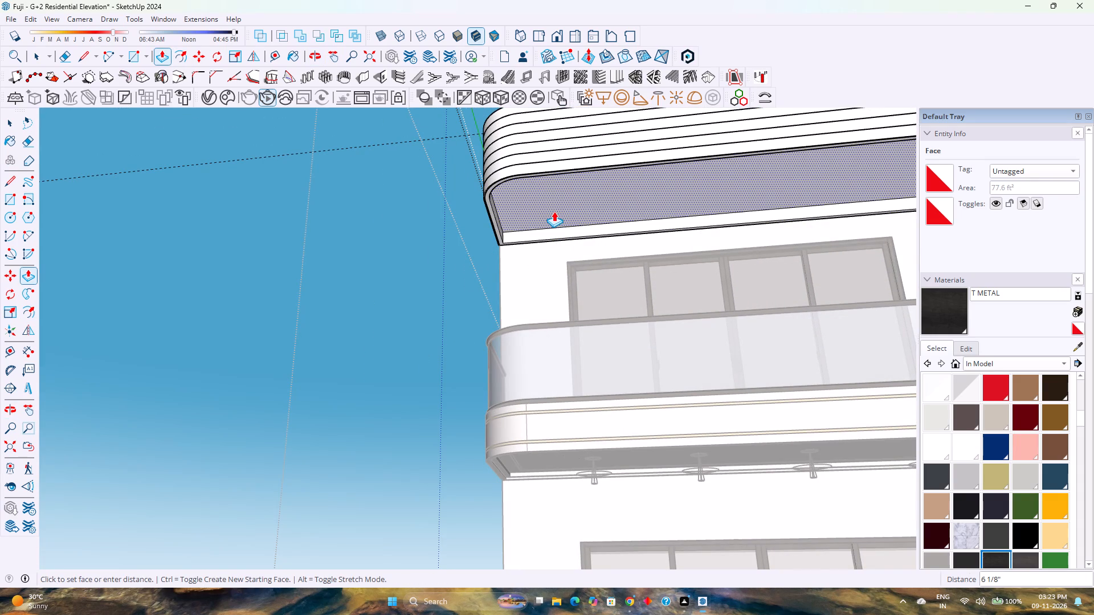
key(5)
key(Return)
scroll(537, 214, down, 2)
scroll(541, 203, up, 3)
scroll(541, 203, down, 2)
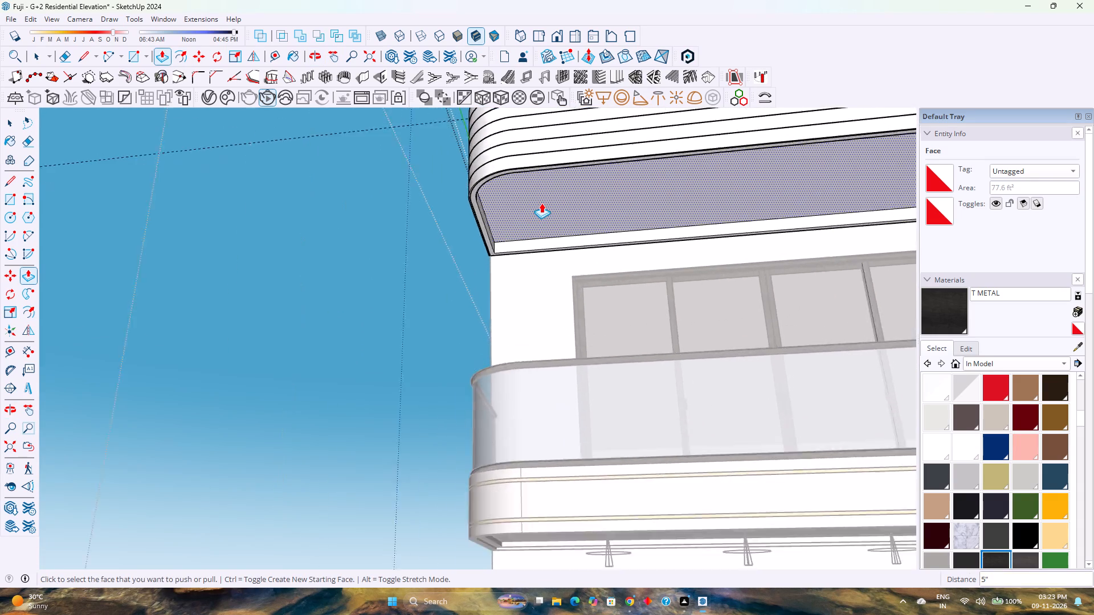
scroll(541, 203, down, 6)
key(space)
key(Escape)
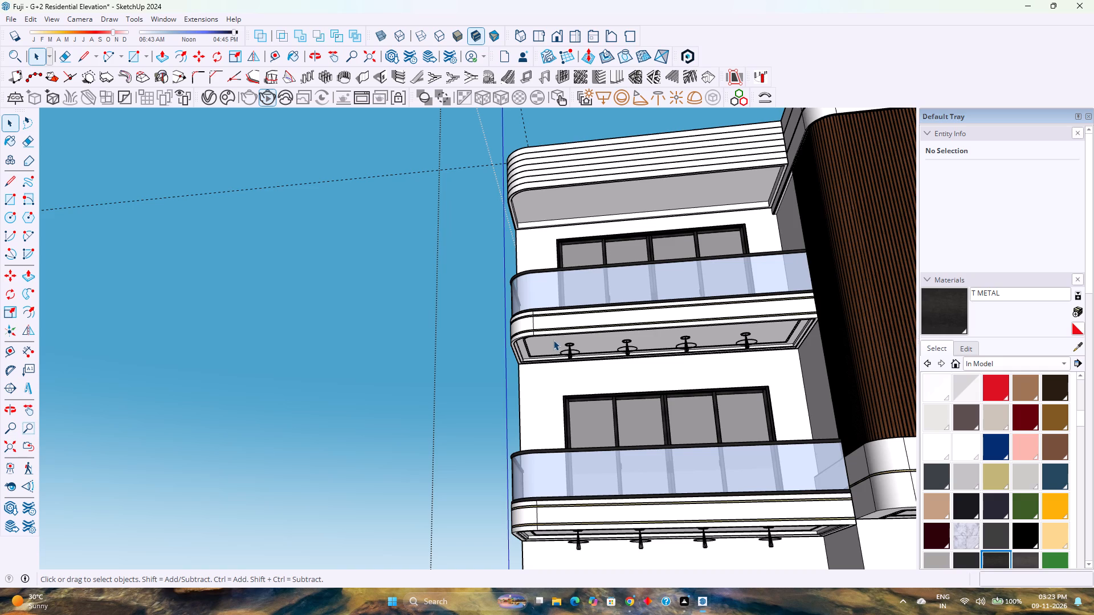
Copy the ceiling group with lights from beneath the upper balcony and paste it into the roof slab group.
click(552, 343)
scroll(549, 345, up, 3)
double_click(548, 345)
click(522, 359)
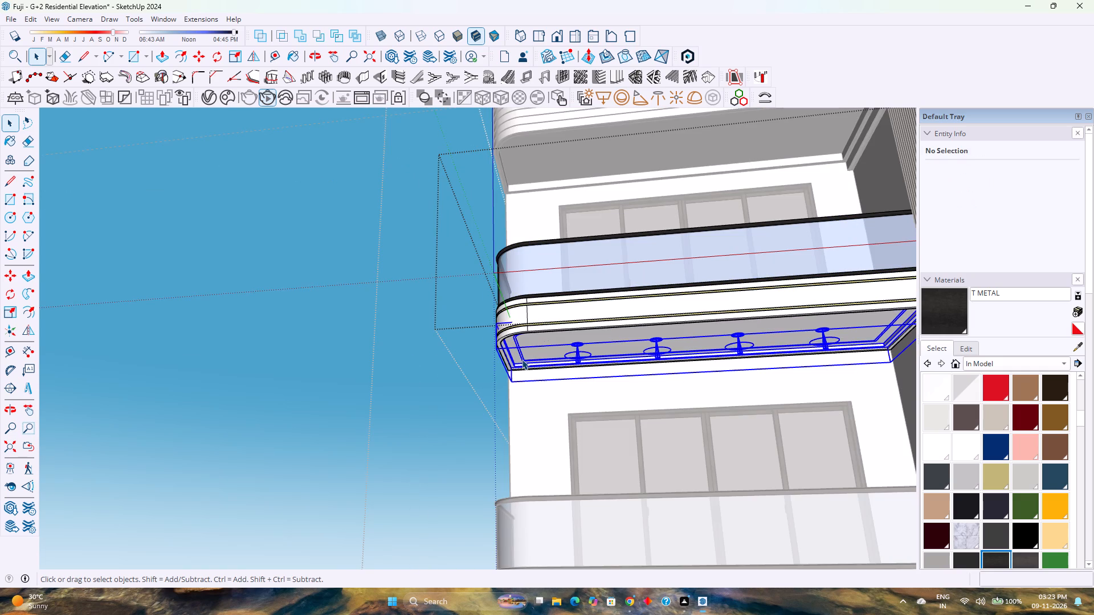
key(ctrl+c)
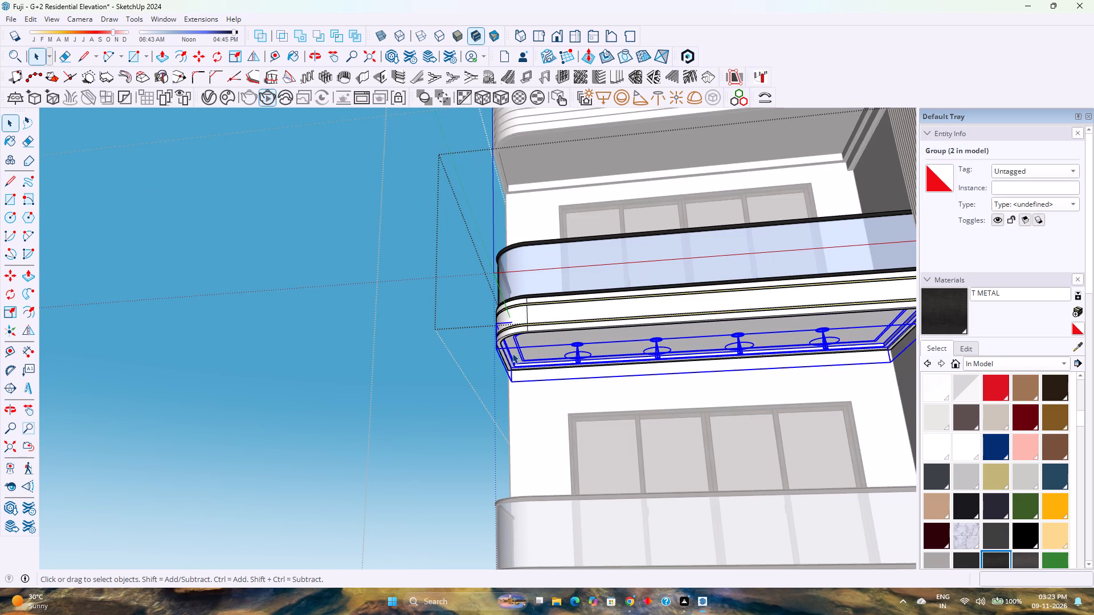
key(Escape)
double_click(557, 177)
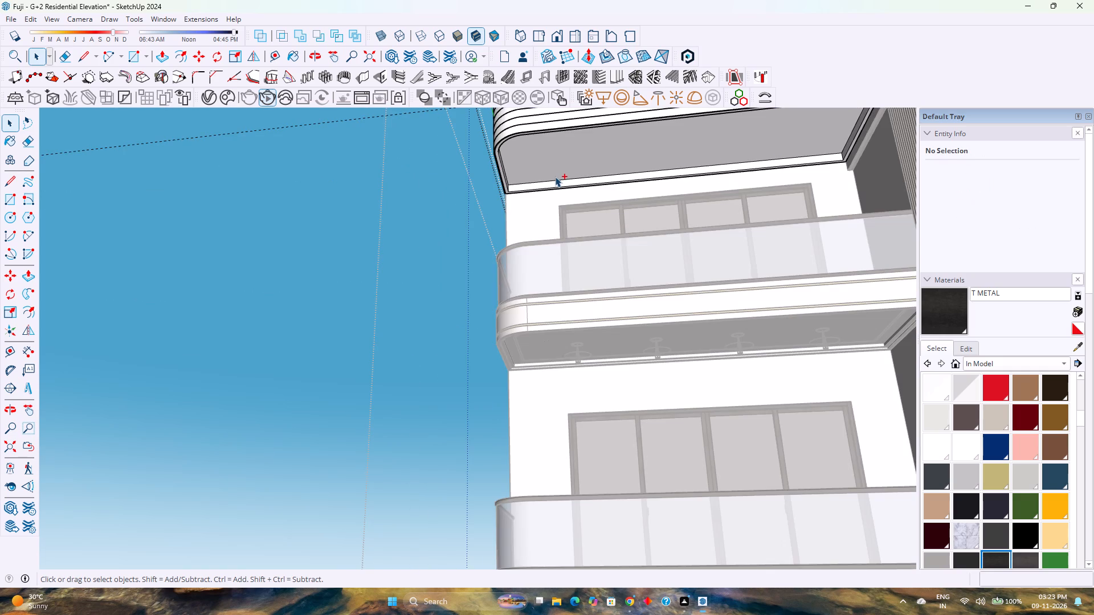
key(ctrl+v)
scroll(348, 287, down, 9)
scroll(406, 255, up, 5)
scroll(403, 256, down, 3)
click(372, 263)
Move the pasted ceiling group by its upper back corner into the matching inner corner of the roof overhang's recess.
scroll(393, 293, up, 2)
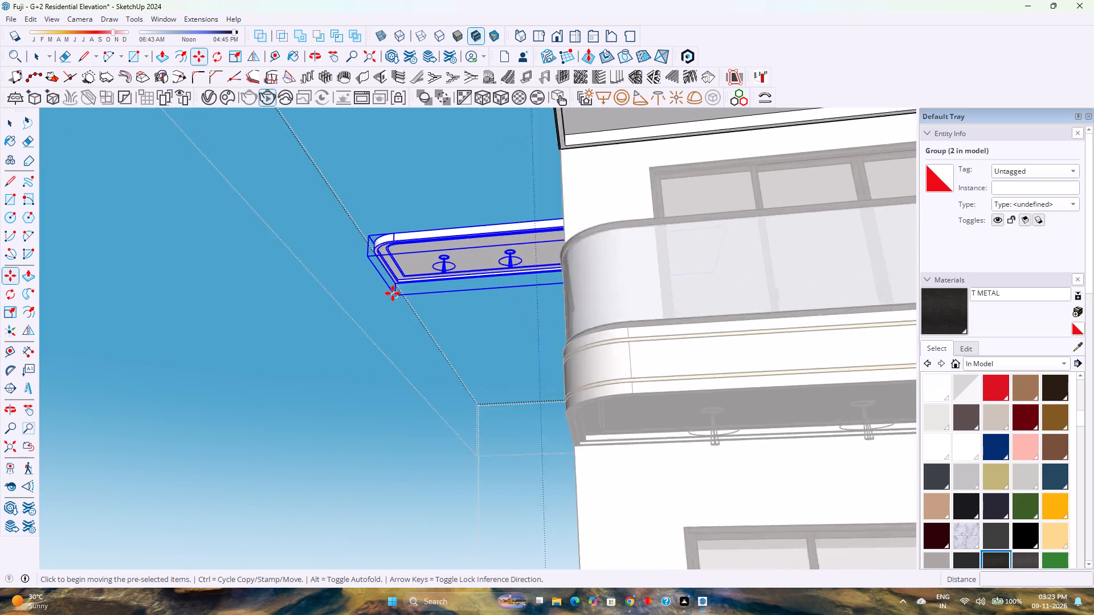
scroll(393, 293, up, 8)
middle_drag(403, 282, 533, 348)
middle_click(533, 348)
middle_click(534, 348)
scroll(553, 355, up, 1)
scroll(553, 355, down, 3)
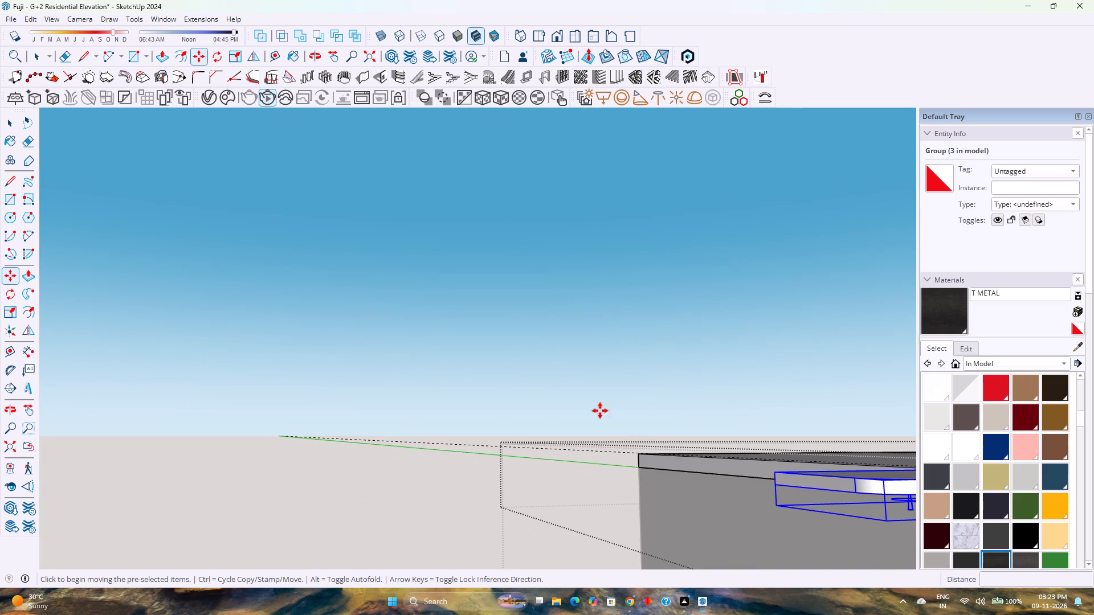
click(778, 473)
scroll(685, 461, down, 2)
middle_drag(683, 460, 582, 395)
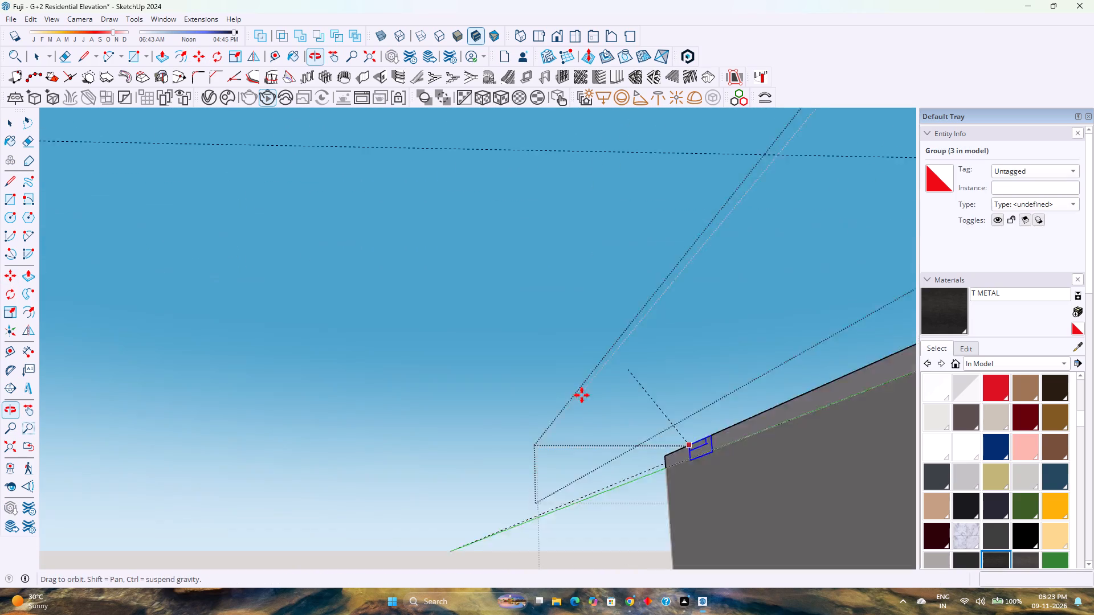
middle_click(582, 395)
middle_drag(582, 395, 587, 399)
middle_click(578, 392)
middle_click(577, 392)
scroll(575, 391, down, 5)
scroll(692, 277, up, 8)
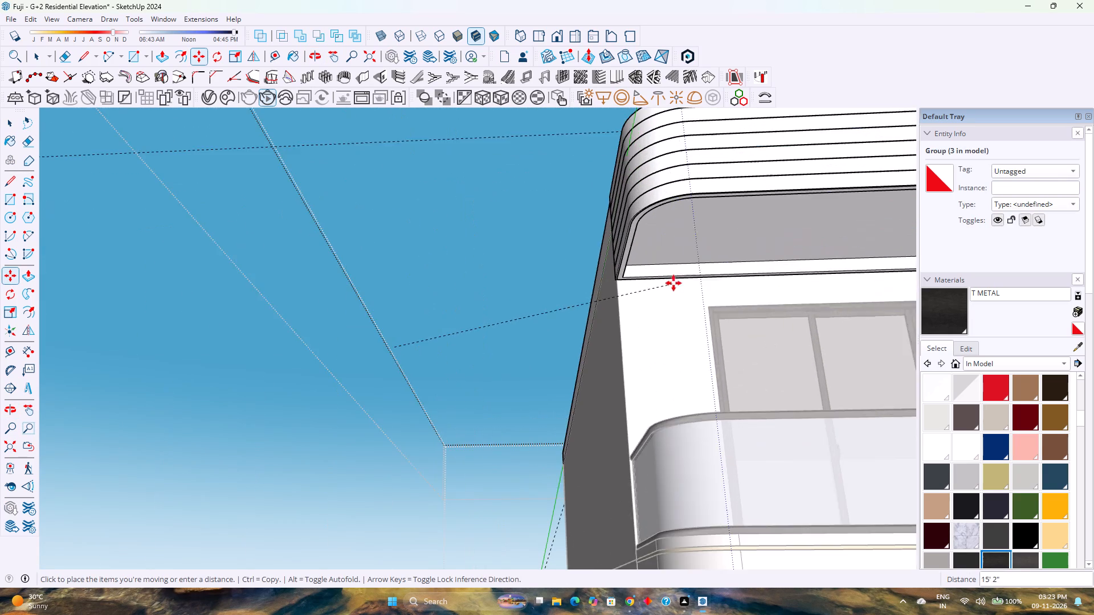
scroll(673, 283, up, 10)
middle_drag(644, 271, 544, 283)
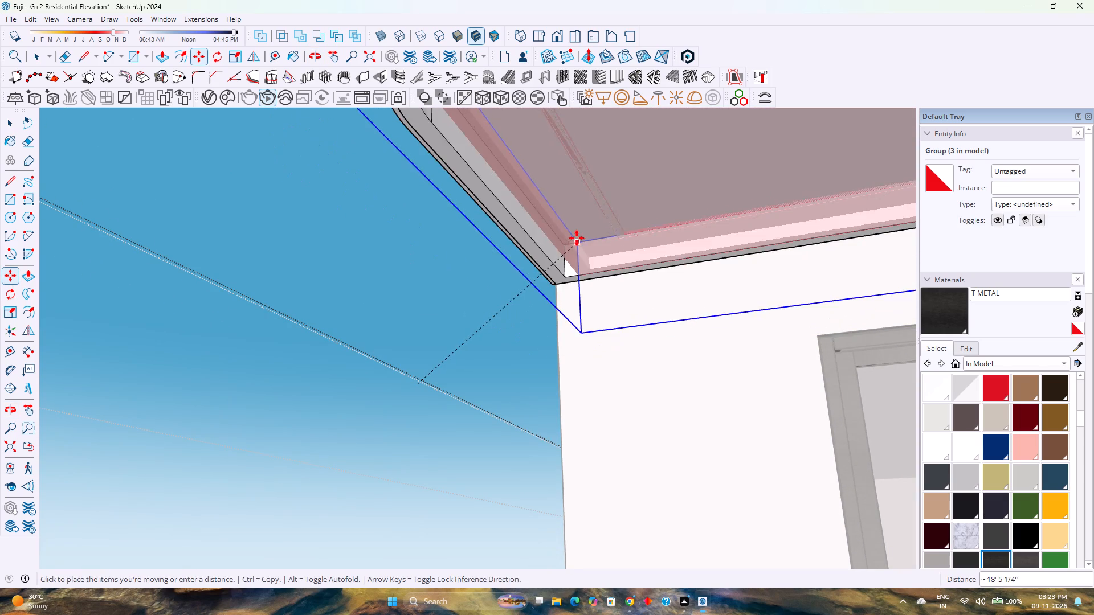
click(565, 243)
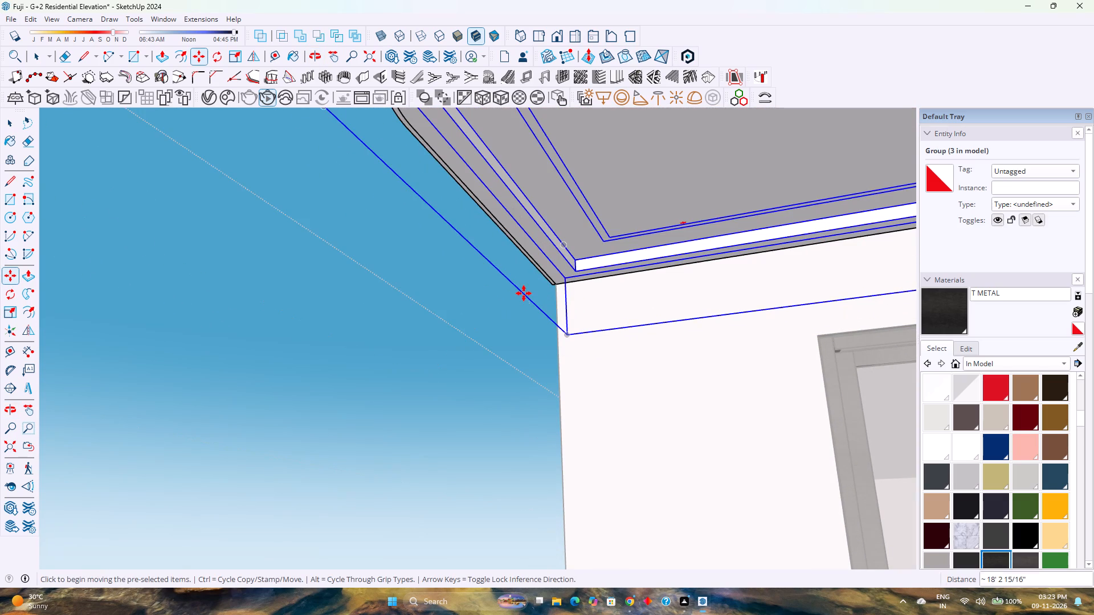
key(space)
key(Escape)
Inside the roof slab group, hide the ceiling group with lights fitted under the roof overhang.
scroll(536, 287, down, 5)
scroll(567, 259, up, 4)
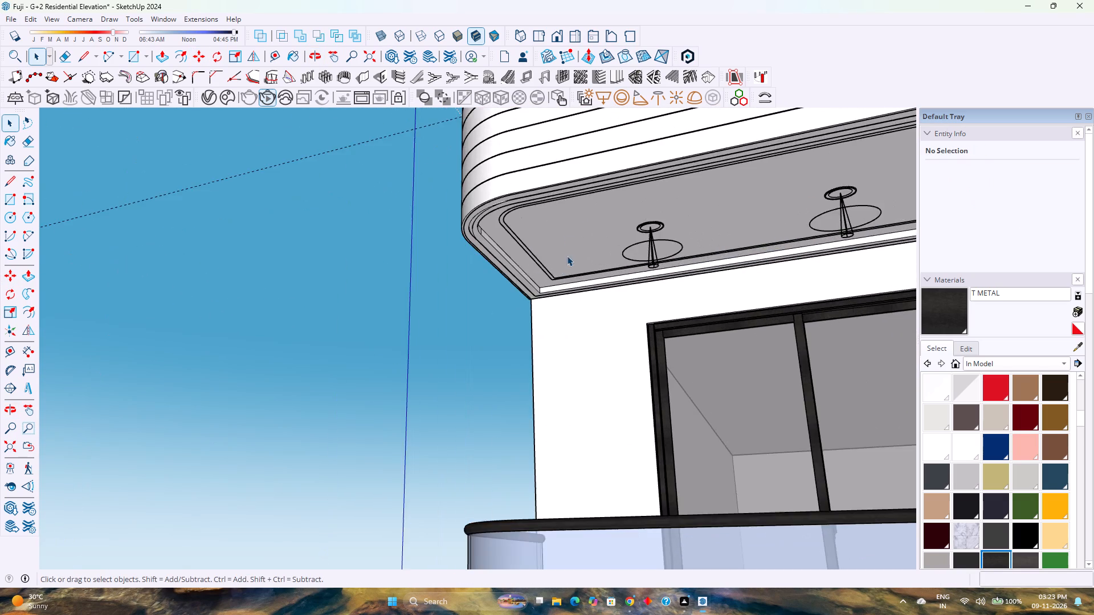
scroll(525, 264, up, 5)
scroll(347, 175, up, 1)
scroll(403, 207, up, 3)
scroll(467, 227, down, 4)
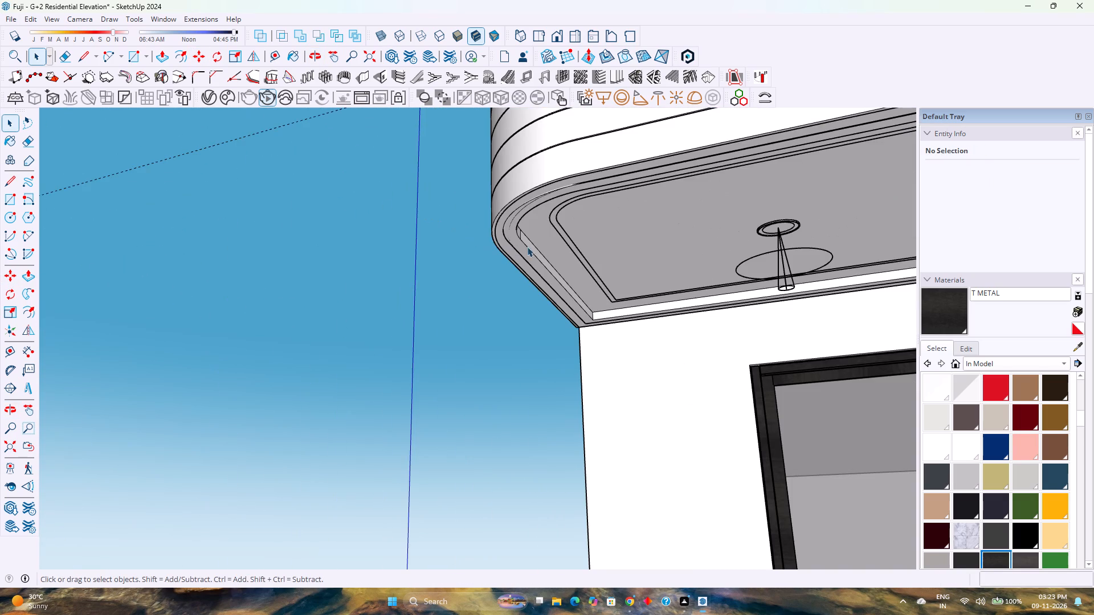
click(528, 251)
scroll(528, 251, up, 2)
double_click(528, 251)
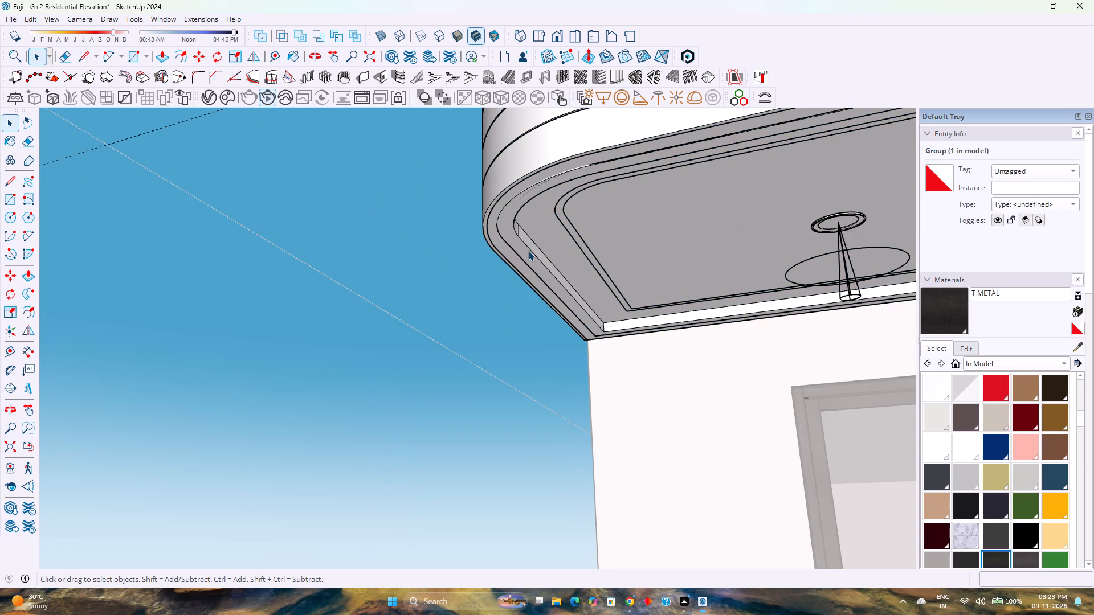
click(528, 251)
middle_drag(527, 251, 459, 215)
middle_click(459, 215)
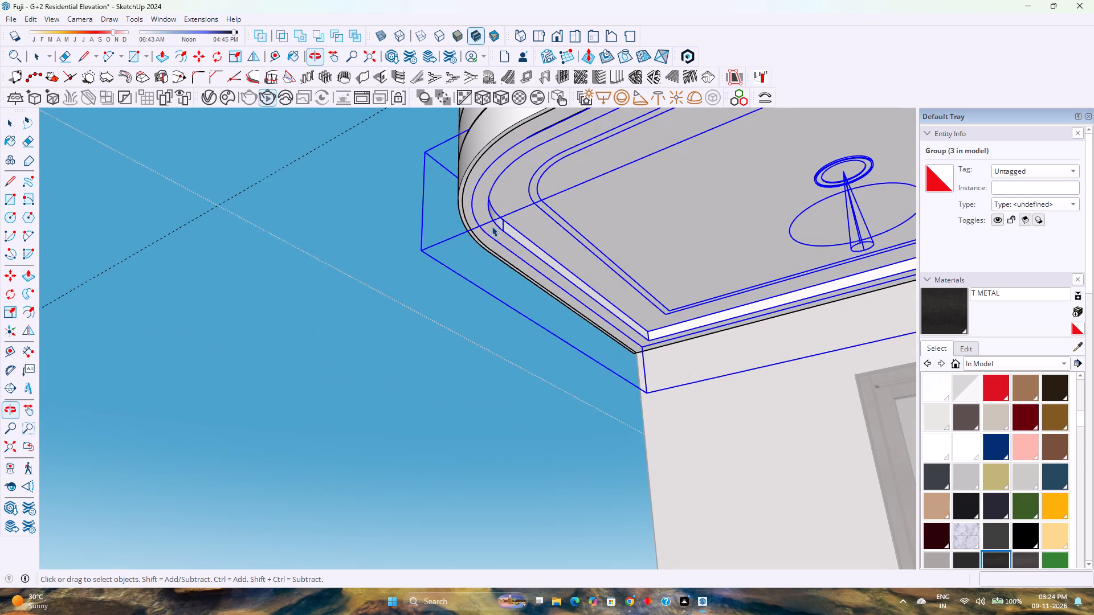
right_click(492, 226)
click(540, 256)
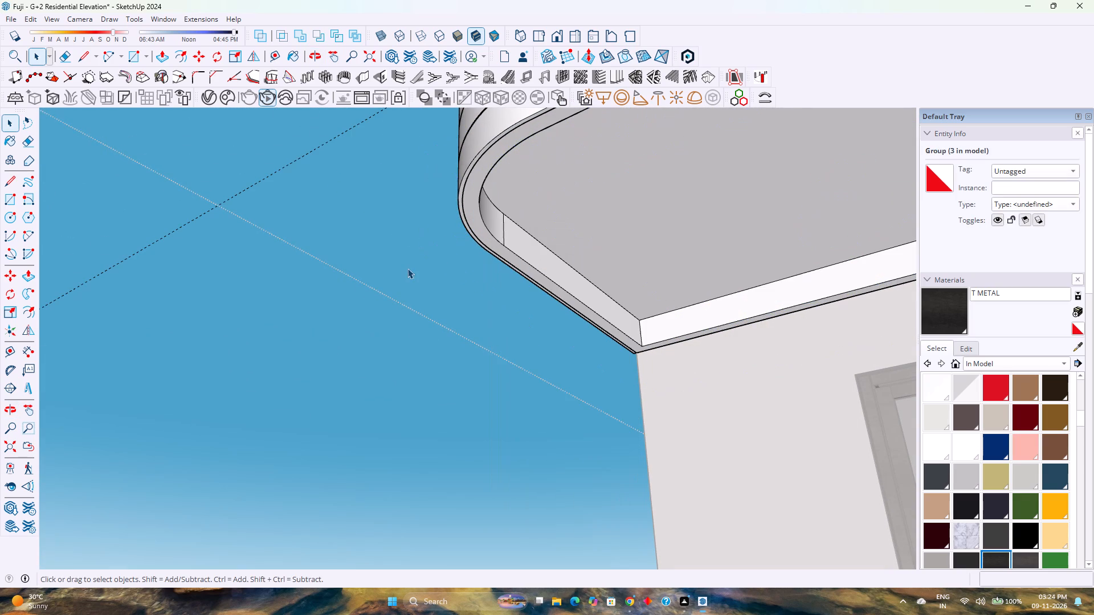
Push the underside face of the roof overhang's ceiling recess 1" deeper into the slab.
scroll(409, 268, down, 1)
click(556, 221)
key(p)
click(554, 222)
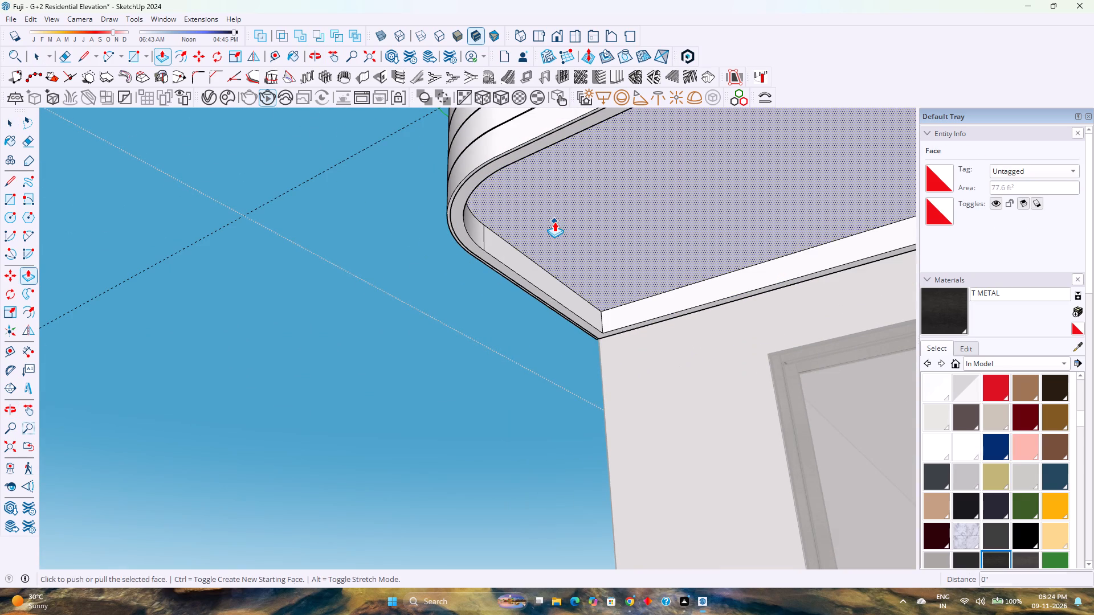
key(1)
key(Return)
key(space)
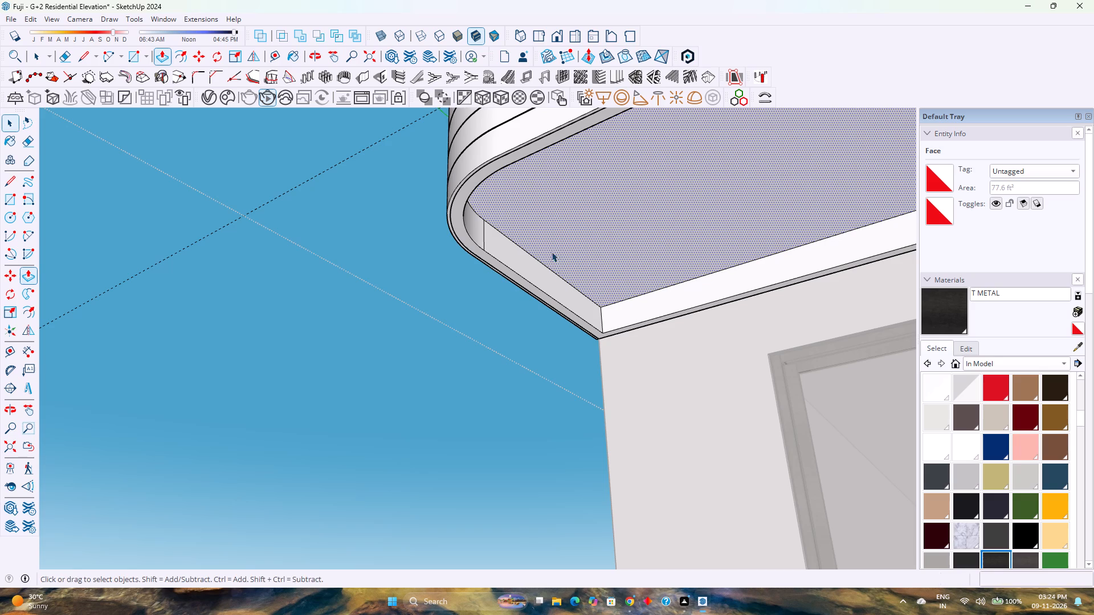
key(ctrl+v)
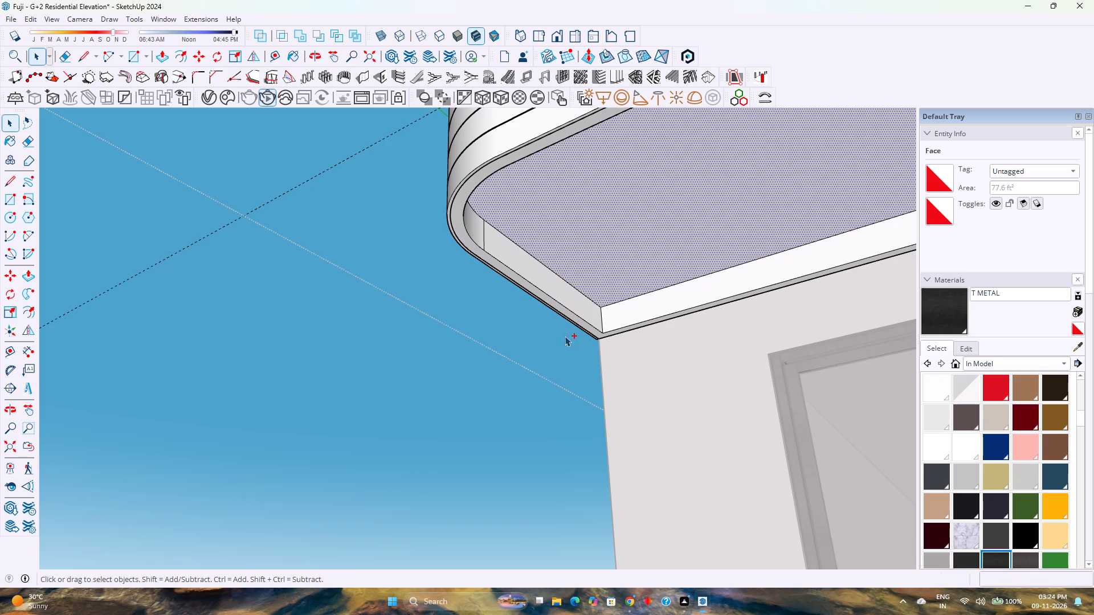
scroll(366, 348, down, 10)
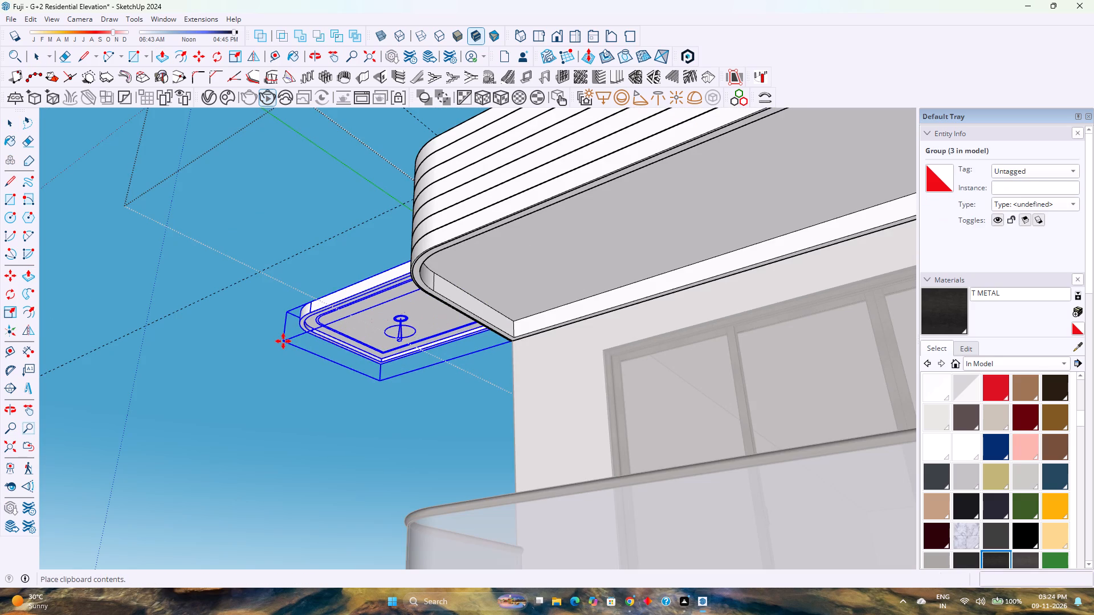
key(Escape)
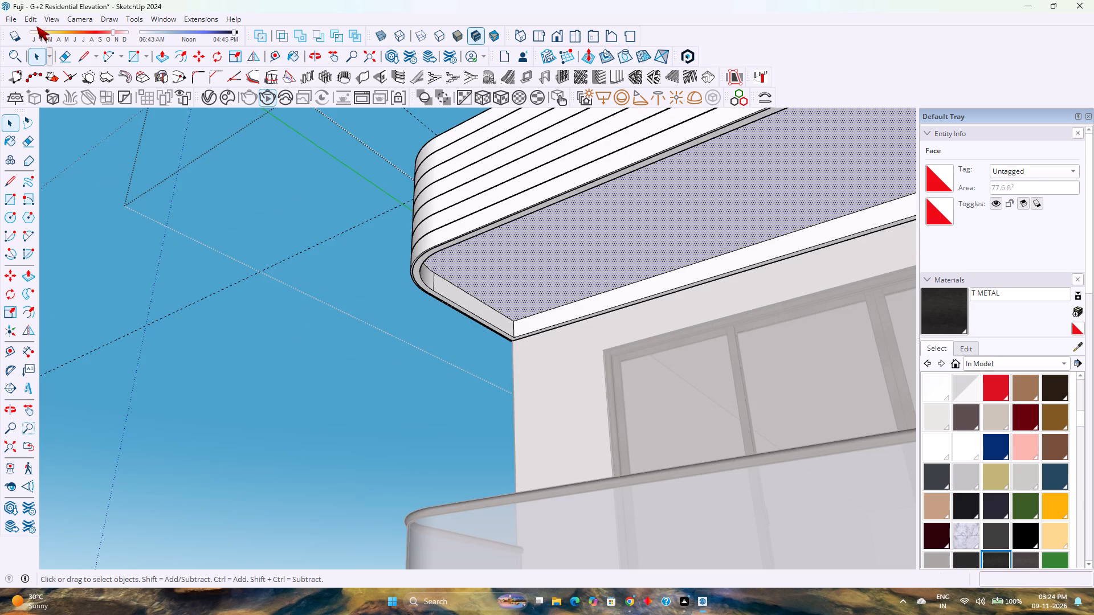
Unhide all hidden objects in the roof slab group.
click(38, 20)
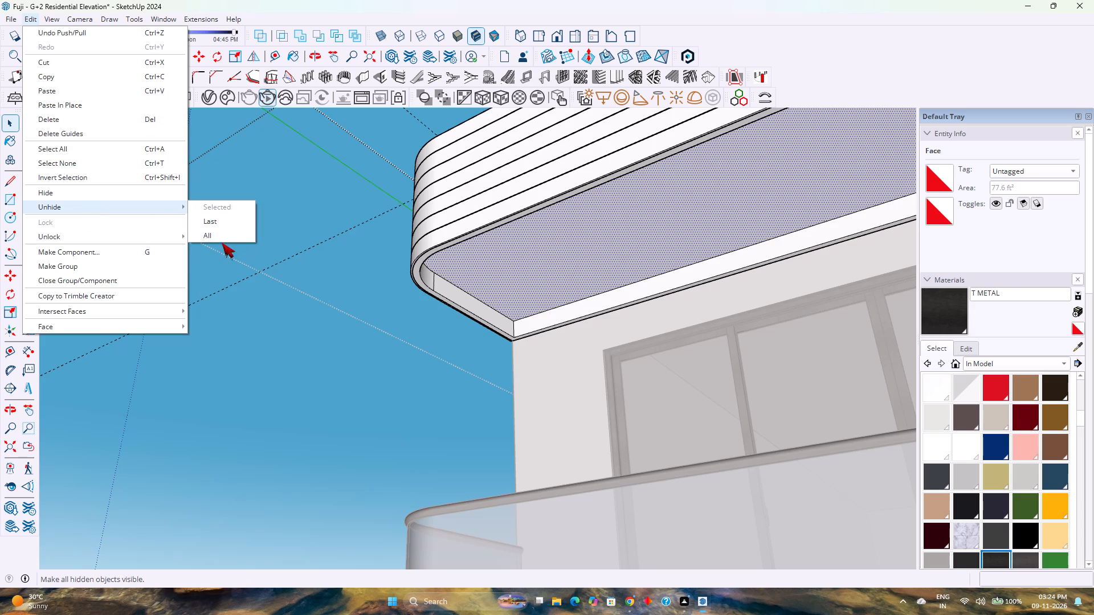
drag(222, 227, 224, 236)
Move the roof overhang's ceiling group with lights 1" up along the blue axis into the deepened recess.
scroll(513, 345, up, 8)
click(511, 327)
scroll(510, 327, up, 4)
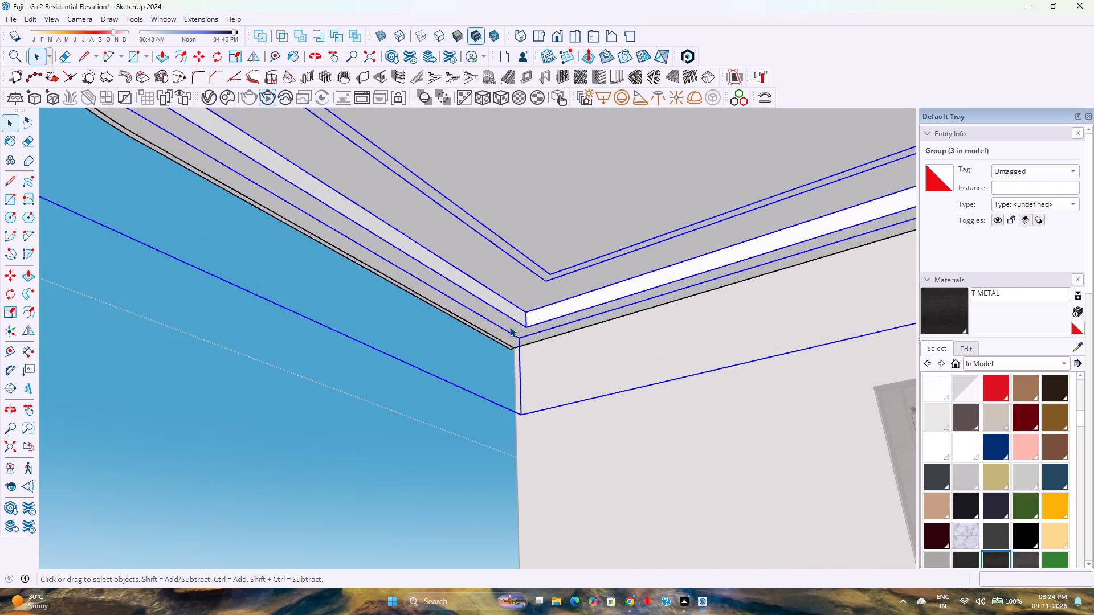
key(m)
scroll(508, 334, up, 4)
click(522, 343)
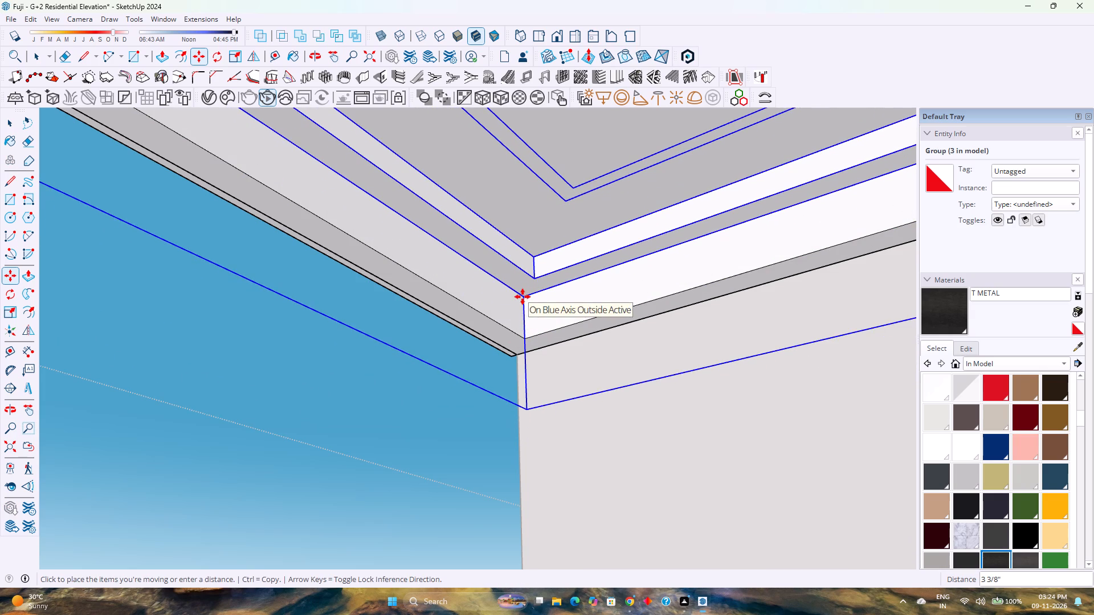
key(1)
key(Return)
key(space)
scroll(500, 319, down, 5)
key(Escape)
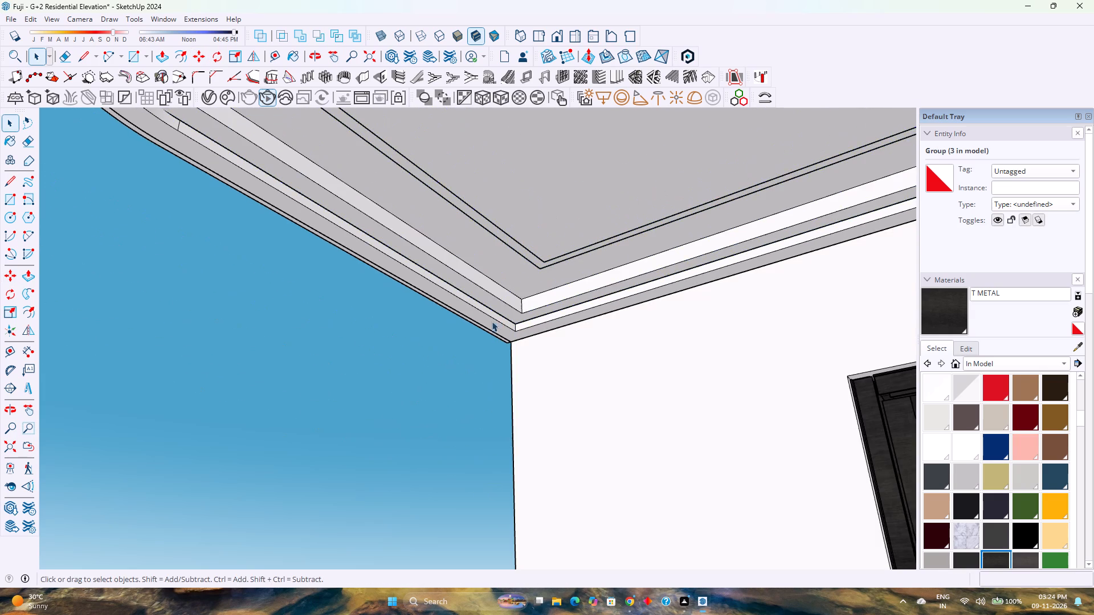
Scale the roof ceiling group to about 0.98 along the red axis, fitting its end beside the slatted block inside the recess.
scroll(414, 314, down, 8)
middle_drag(366, 312, 641, 384)
middle_click(642, 385)
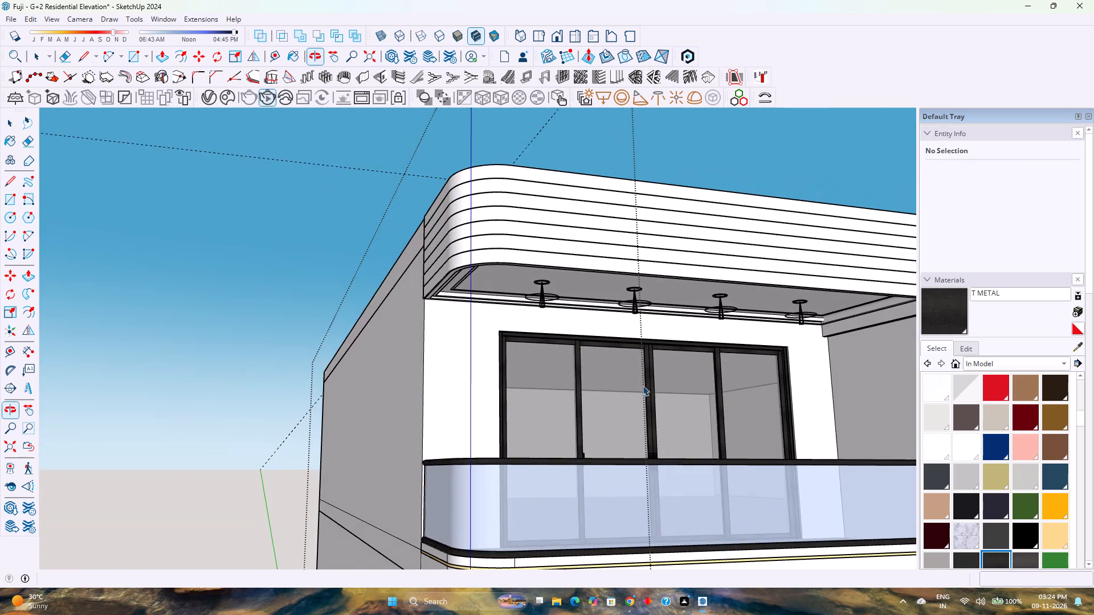
scroll(615, 366, up, 4)
middle_drag(614, 360, 554, 359)
middle_click(553, 359)
scroll(552, 359, down, 8)
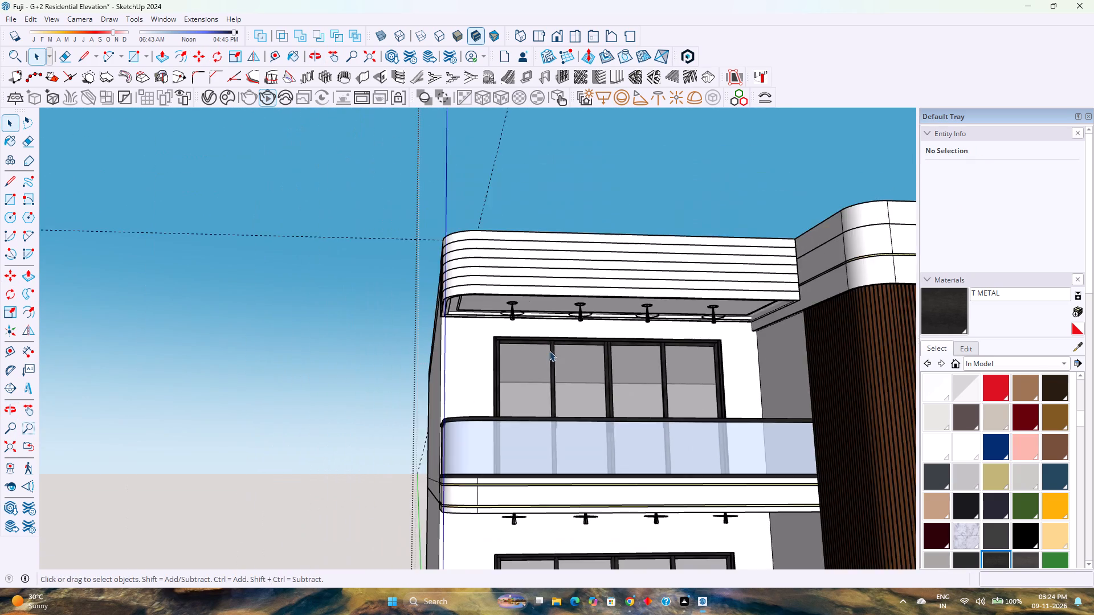
shift+middle_drag(592, 338, 296, 352)
shift+middle_click(296, 352)
scroll(379, 314, up, 5)
middle_drag(444, 309, 482, 293)
middle_click(482, 293)
scroll(484, 334, up, 3)
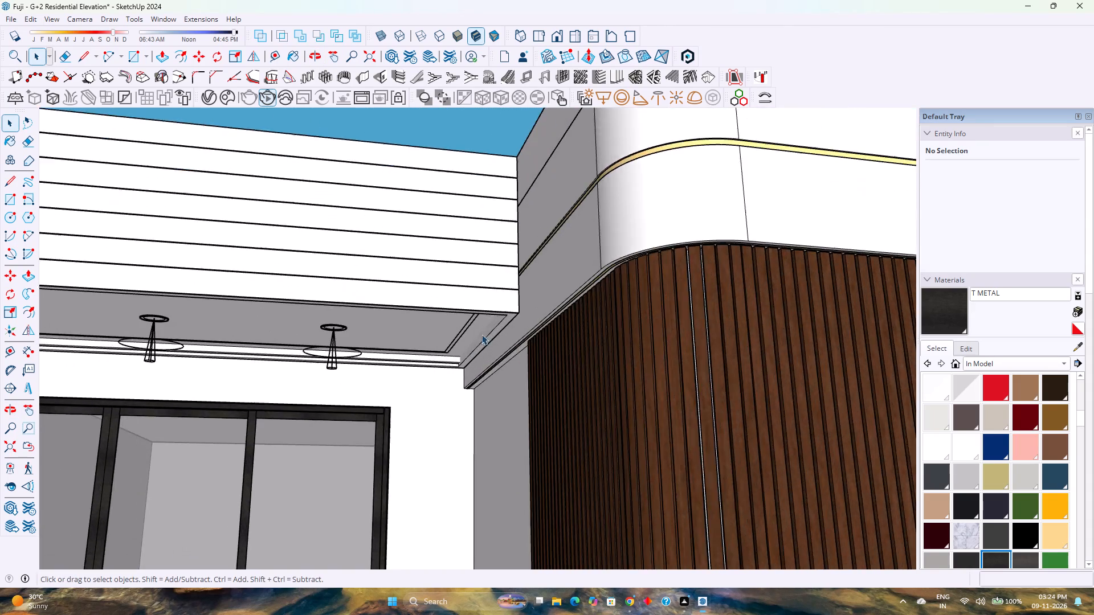
scroll(481, 334, up, 6)
click(402, 368)
scroll(402, 368, up, 3)
middle_drag(402, 368, 411, 354)
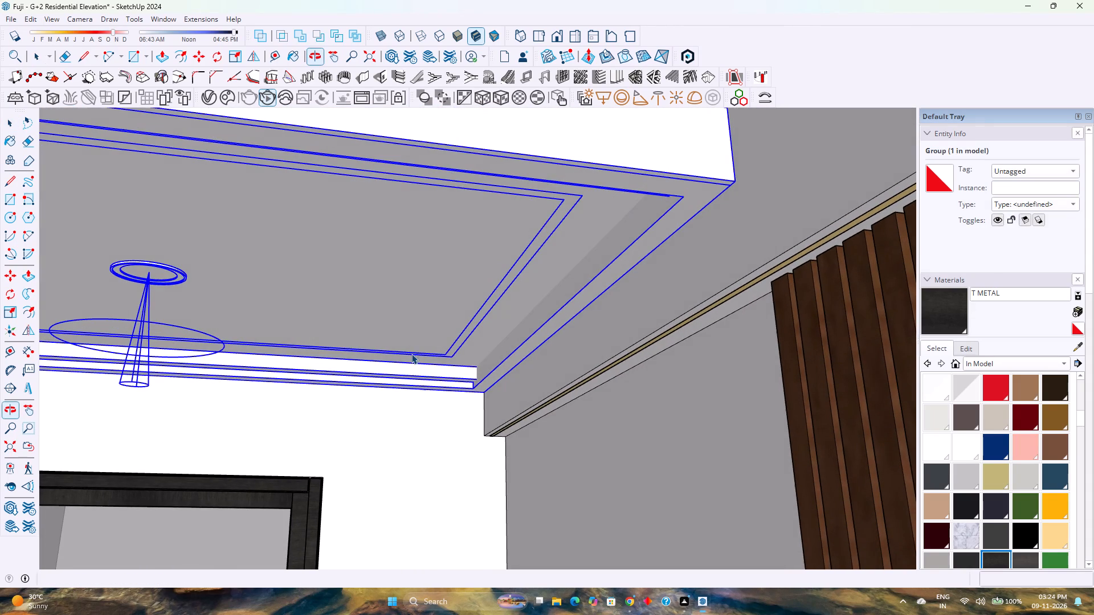
middle_click(410, 354)
middle_drag(411, 354, 410, 354)
double_click(403, 360)
click(407, 372)
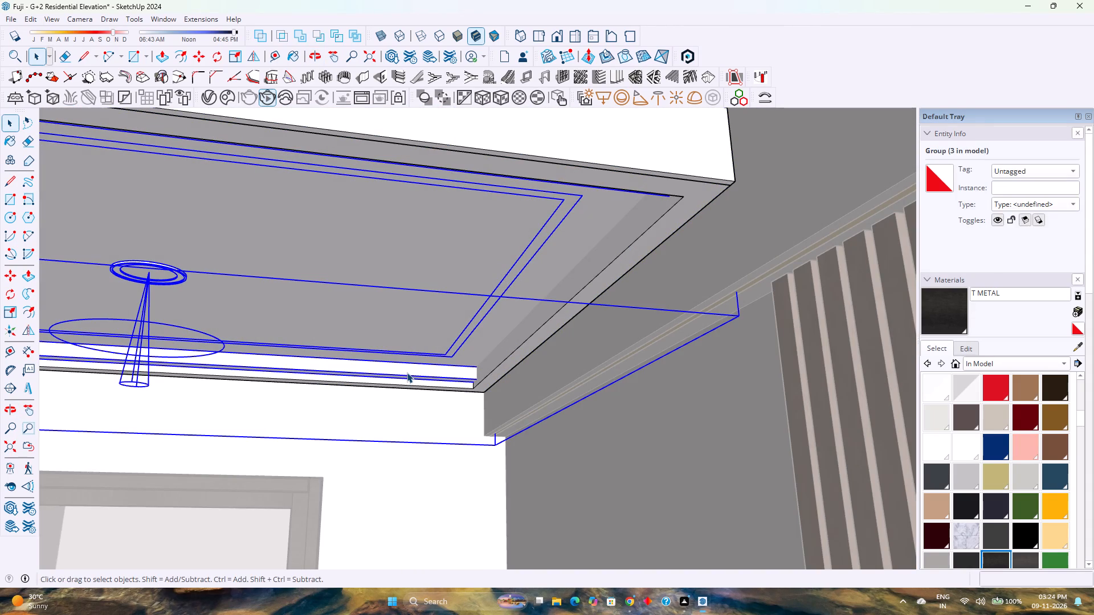
triple_click(407, 372)
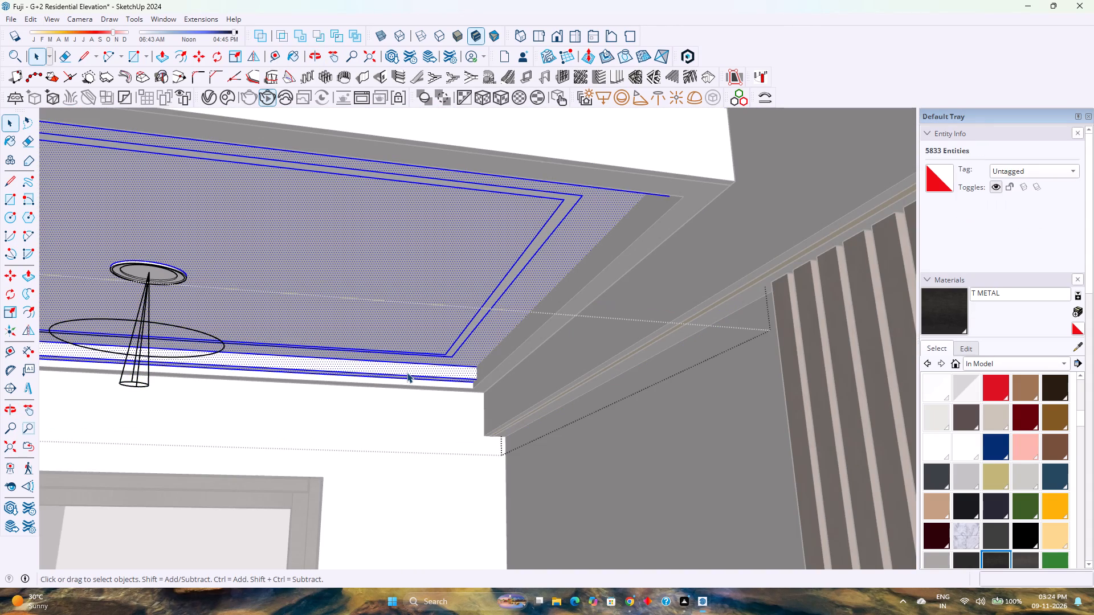
key(Escape)
click(407, 372)
key(s)
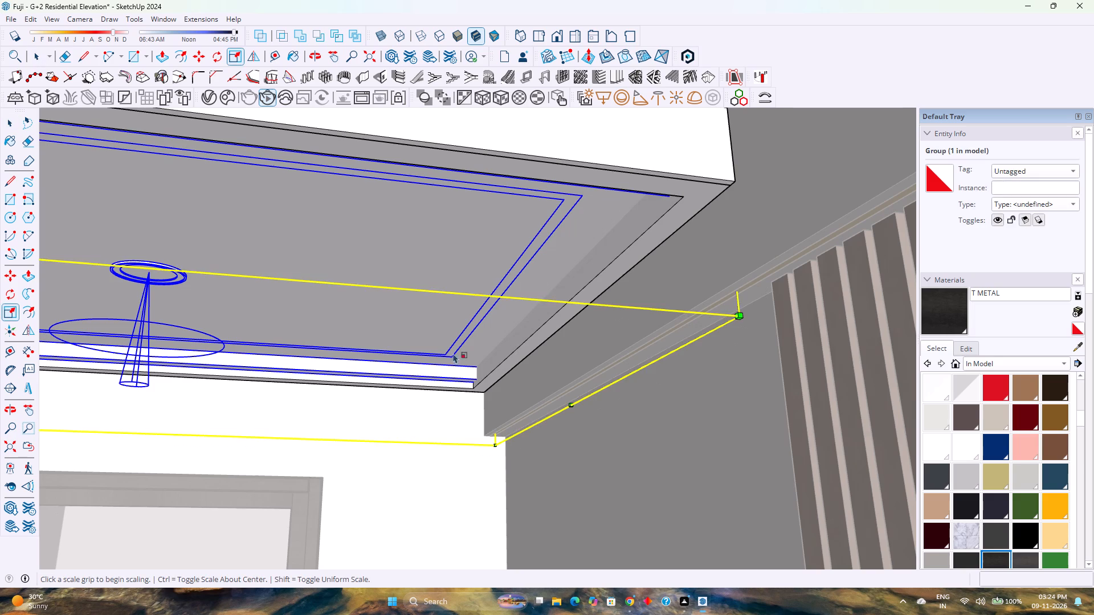
middle_drag(573, 339, 492, 394)
middle_click(492, 394)
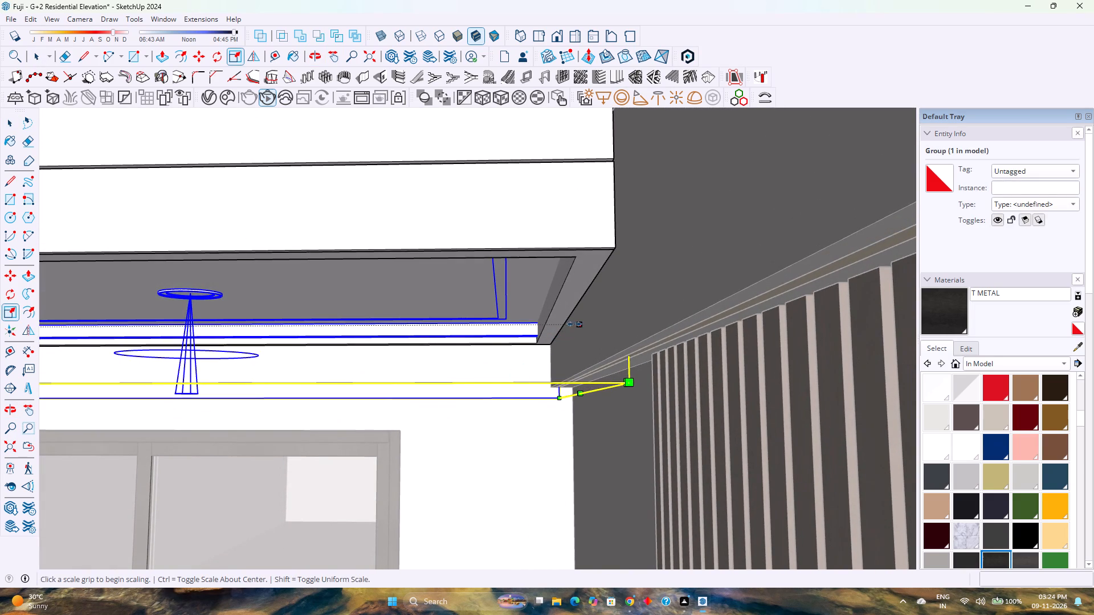
click(578, 325)
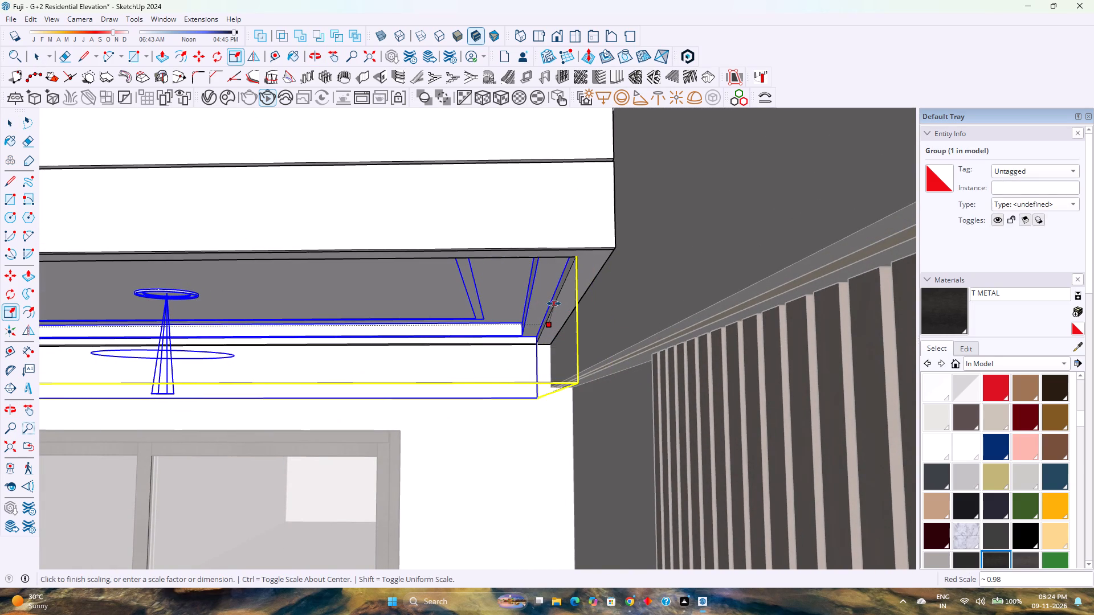
click(554, 304)
scroll(513, 331, down, 4)
middle_drag(471, 364, 525, 243)
scroll(540, 245, down, 3)
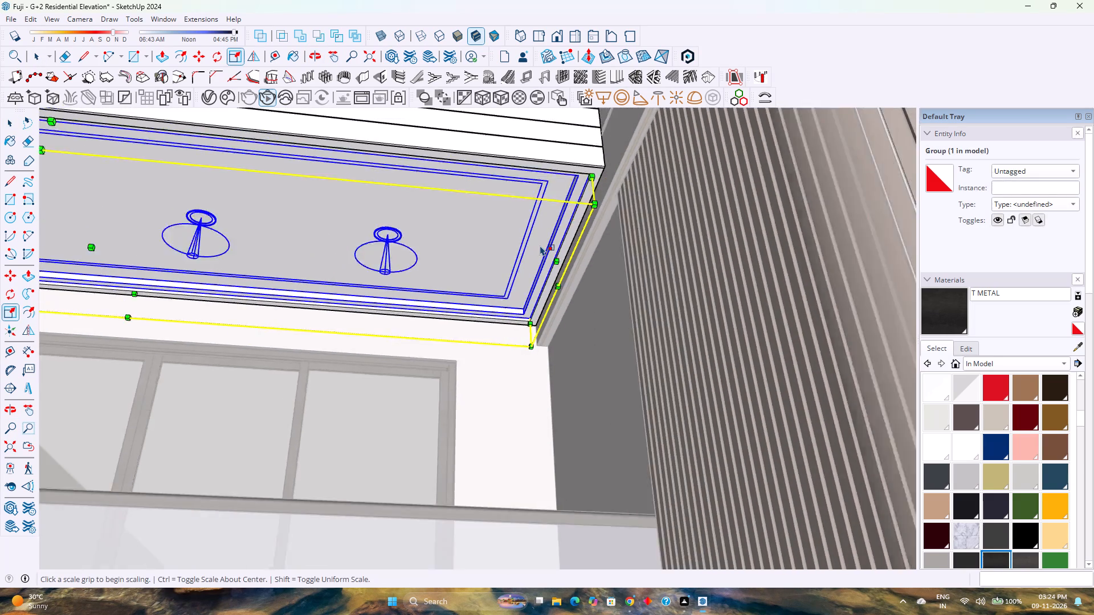
scroll(540, 245, down, 5)
key(space)
scroll(540, 245, down, 5)
key(Escape)
scroll(540, 245, down, 4)
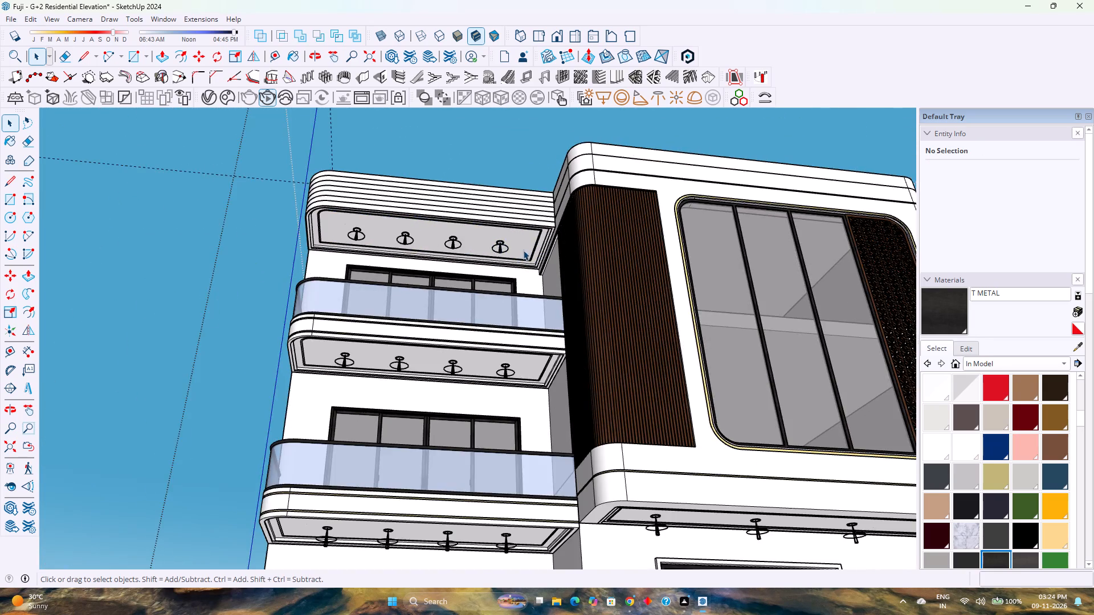
Save the model with the completed roof overhang ceiling.
middle_drag(526, 247, 598, 323)
middle_click(598, 323)
scroll(584, 301, down, 4)
click(584, 238)
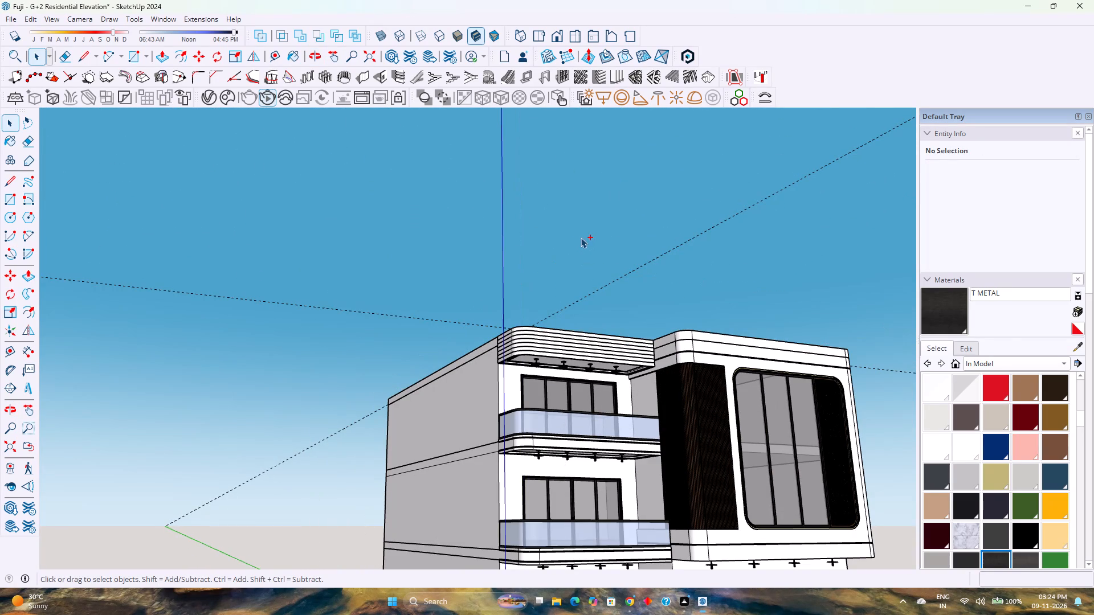
key(ctrl+s)
Delete all guide lines from the model.
click(33, 23)
double_click(772, 10)
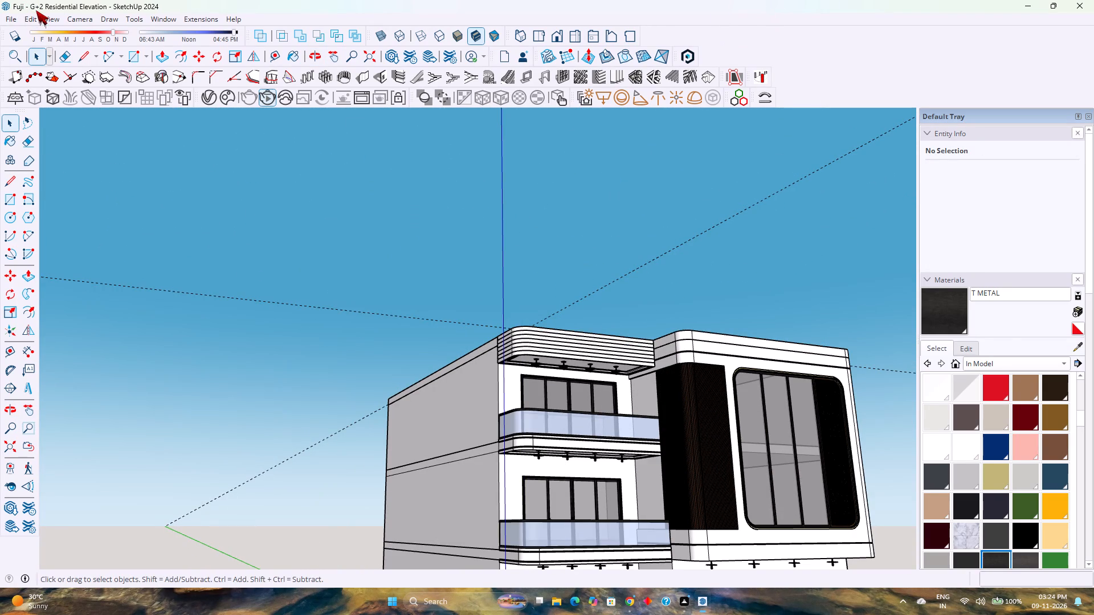
click(33, 18)
click(102, 134)
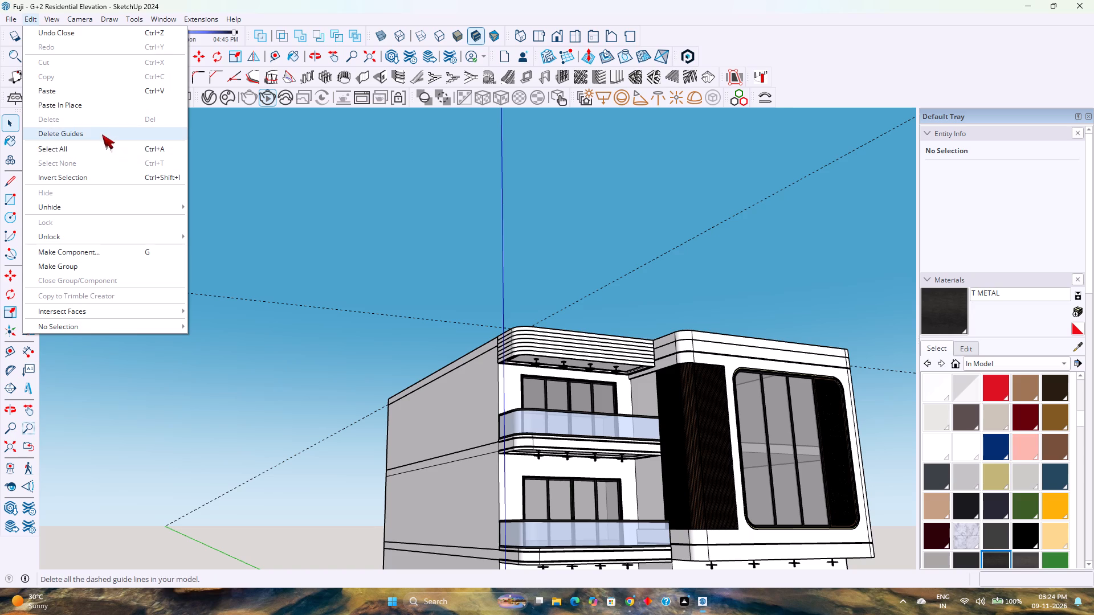
Check the whole building from above and from the side, and save the model.
scroll(199, 245, down, 8)
middle_drag(373, 253, 228, 441)
middle_click(228, 442)
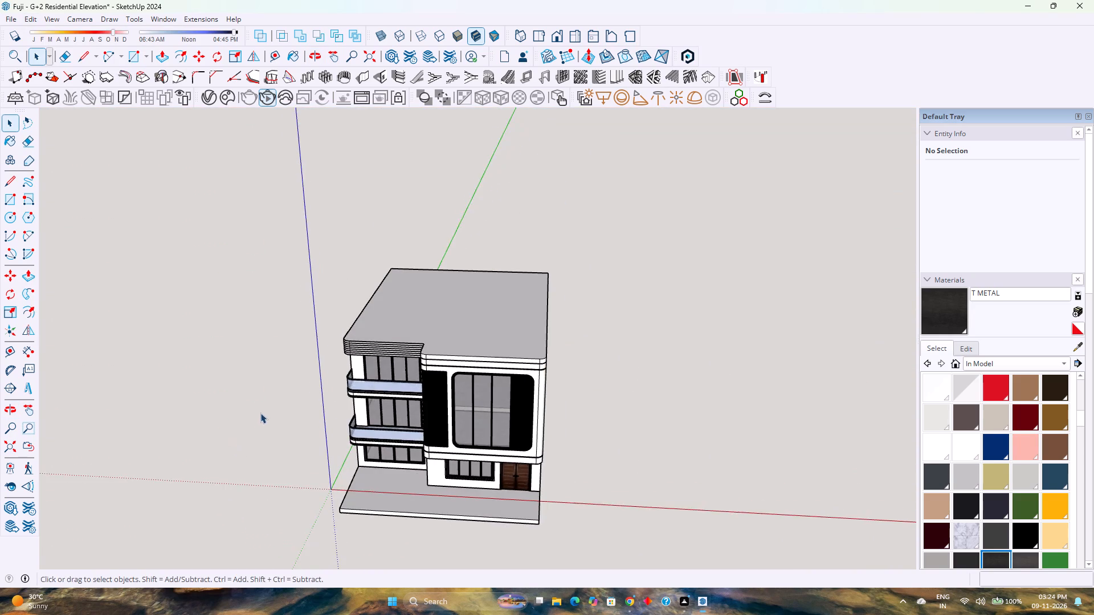
scroll(261, 412, down, 3)
middle_drag(261, 412, 627, 358)
middle_click(626, 358)
scroll(503, 357, up, 2)
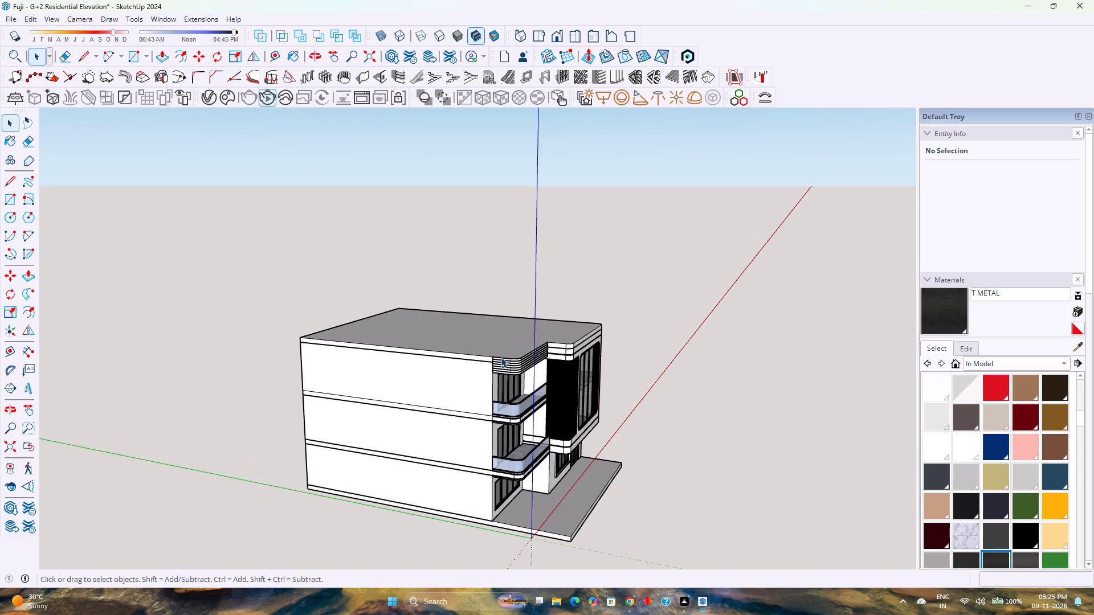
key(ctrl+s)
Examine the complete building elevation in the standard front view.
click(555, 38)
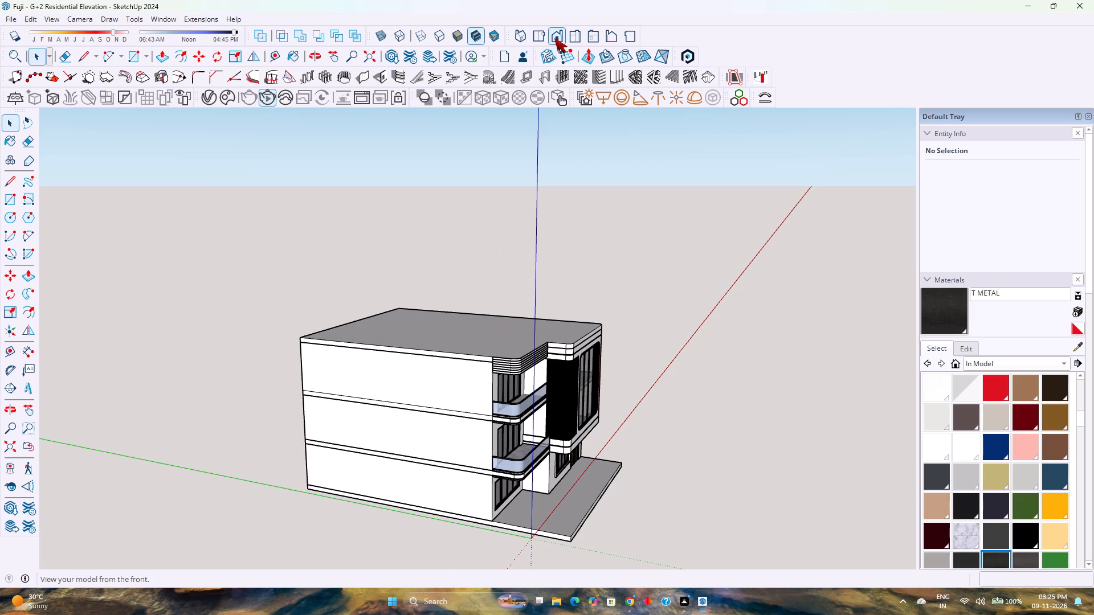
scroll(445, 276, up, 7)
scroll(445, 276, down, 3)
scroll(445, 276, up, 3)
scroll(445, 276, down, 2)
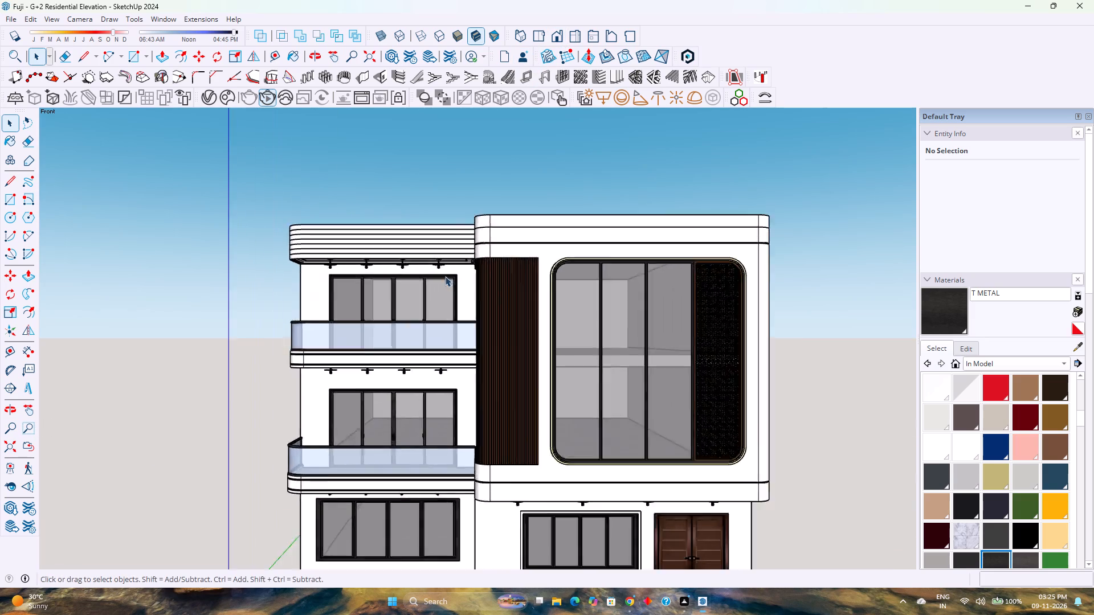
scroll(445, 276, down, 1)
scroll(445, 276, up, 3)
scroll(445, 276, down, 4)
scroll(445, 276, up, 4)
scroll(445, 276, down, 3)
scroll(445, 276, up, 3)
scroll(445, 276, down, 4)
scroll(505, 251, up, 3)
scroll(505, 251, down, 3)
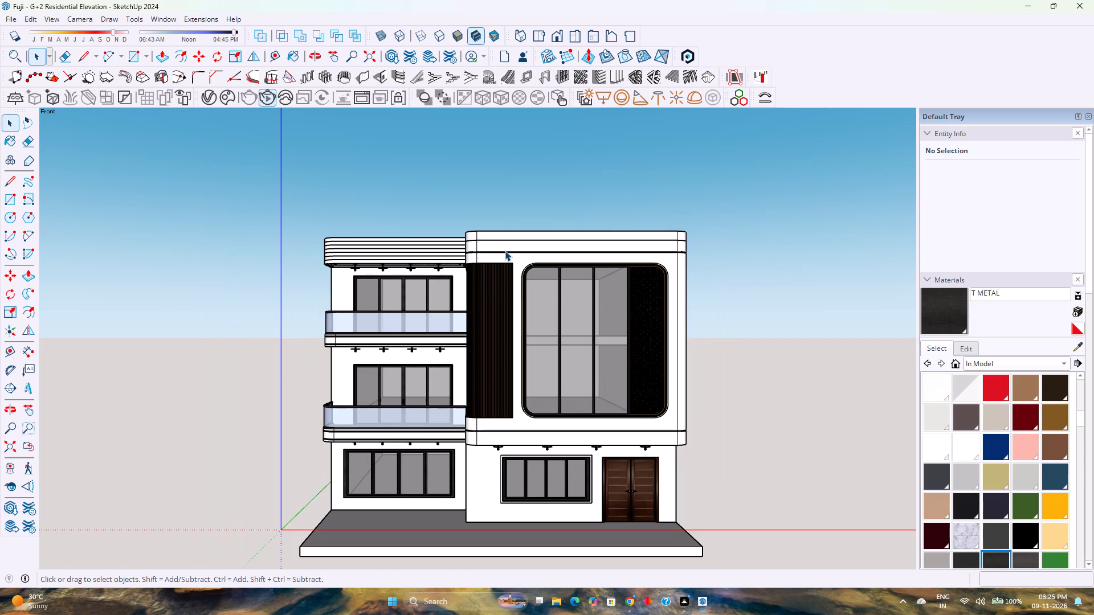
Examine the whole building from the side, the front corners and slightly above the front elevation.
middle_drag(505, 251, 276, 344)
middle_click(276, 344)
scroll(274, 343, down, 3)
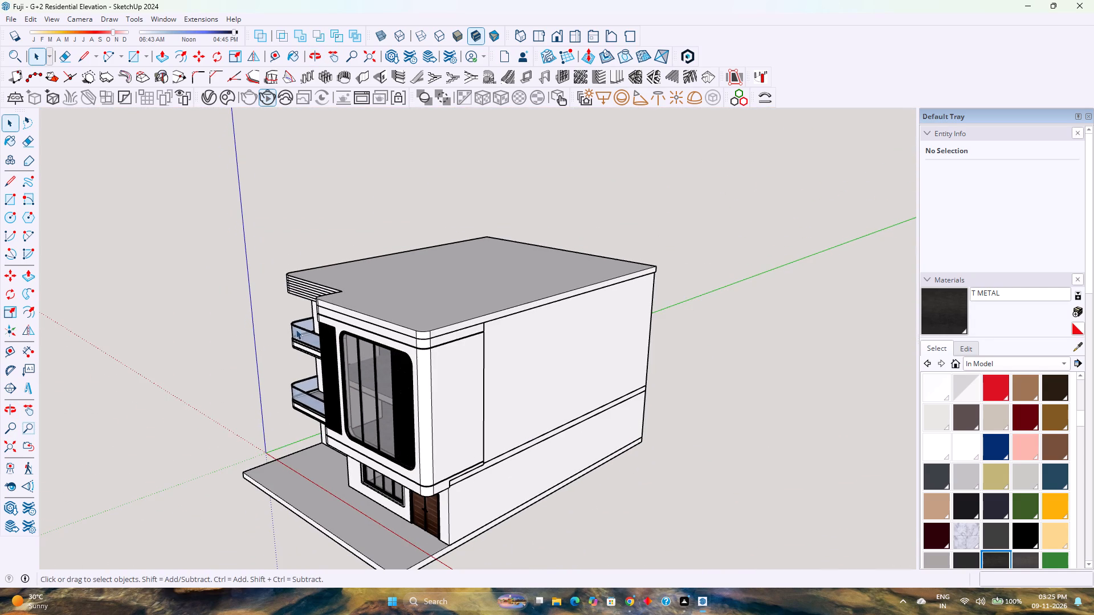
scroll(417, 284, down, 5)
middle_drag(356, 326, 675, 251)
middle_click(675, 251)
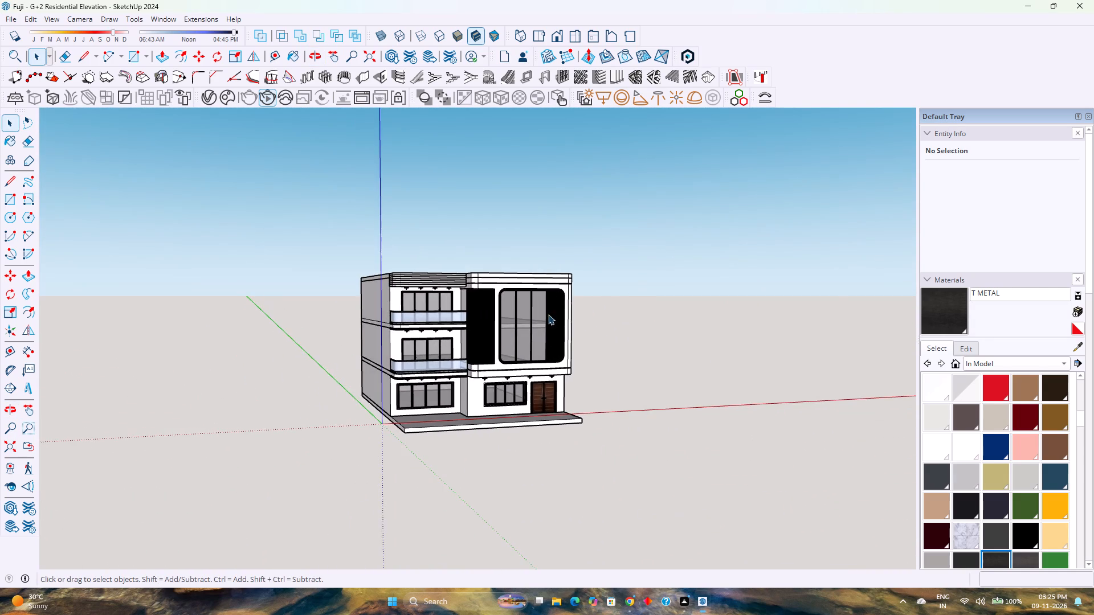
scroll(464, 347, up, 3)
scroll(464, 347, down, 3)
scroll(463, 347, up, 1)
scroll(452, 375, down, 2)
scroll(452, 375, up, 3)
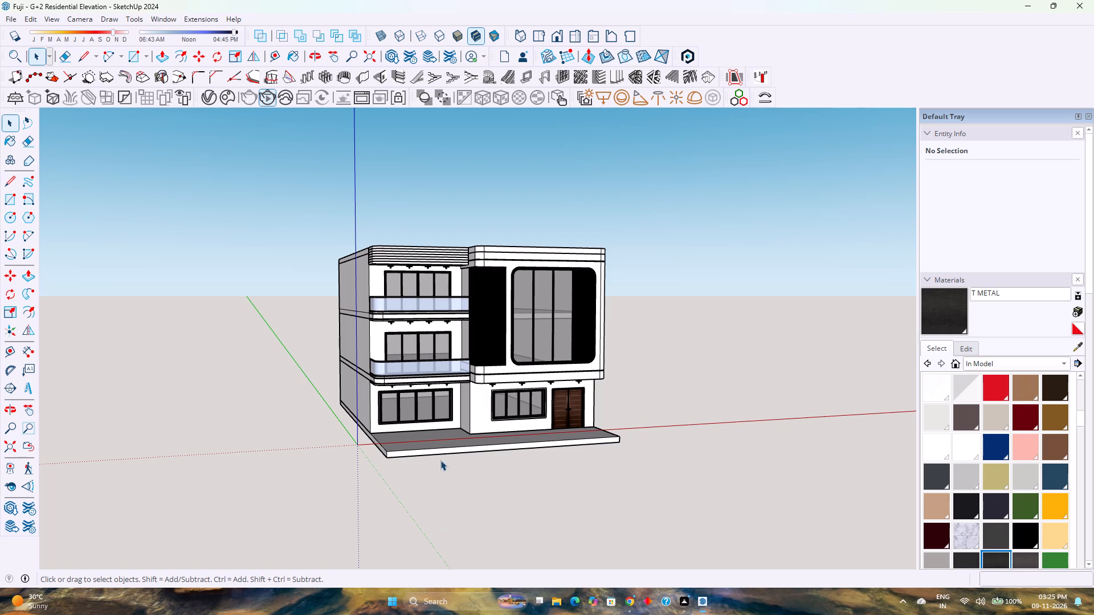
scroll(431, 460, up, 1)
scroll(403, 437, down, 1)
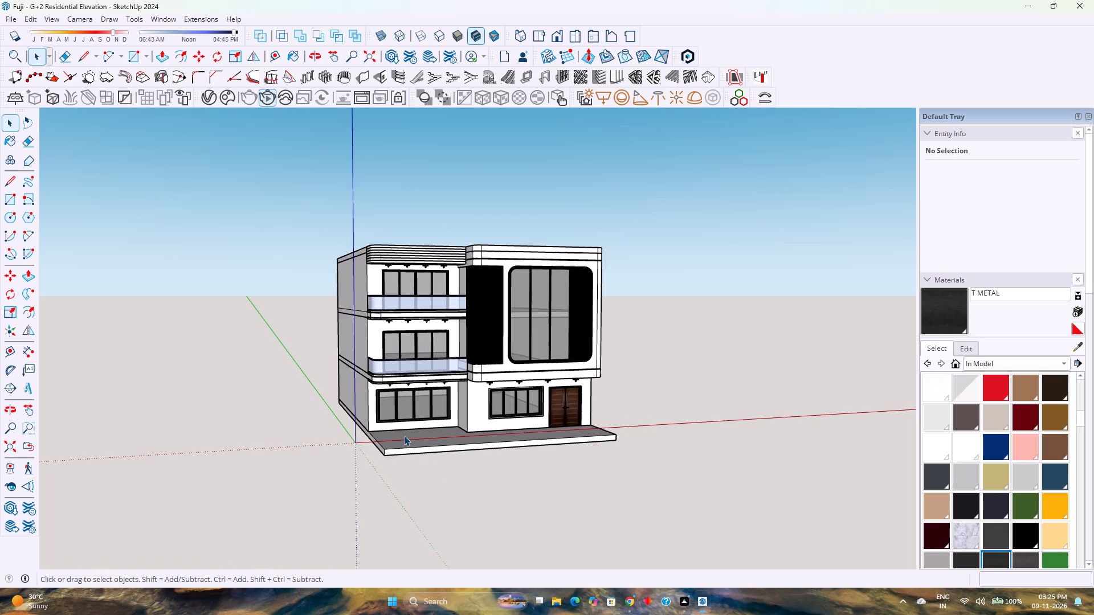
scroll(404, 436, up, 1)
scroll(519, 385, up, 2)
scroll(517, 384, down, 1)
scroll(523, 395, up, 3)
middle_drag(524, 395, 112, 475)
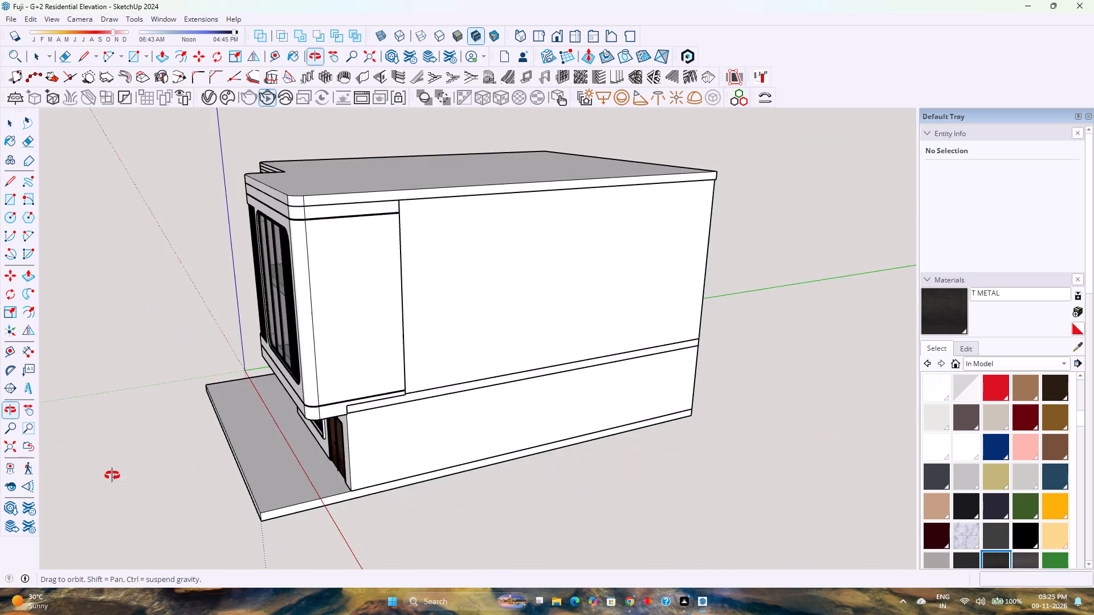
middle_drag(112, 475, 430, 429)
middle_click(432, 428)
scroll(444, 425, down, 4)
scroll(397, 418, up, 5)
middle_drag(382, 410, 604, 396)
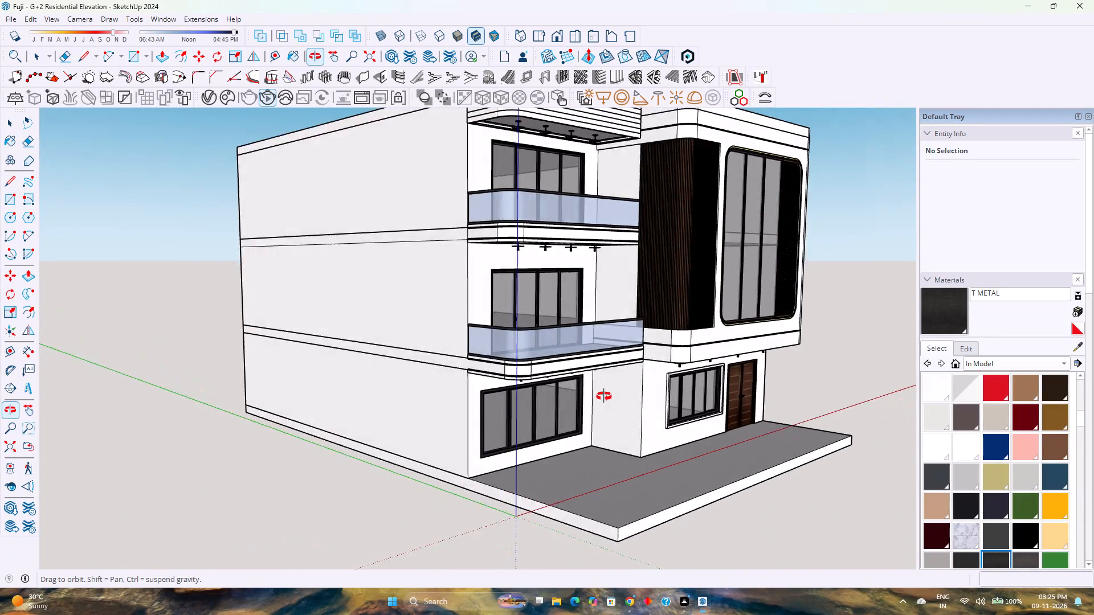
middle_drag(604, 396, 320, 493)
middle_click(319, 493)
scroll(307, 477, down, 4)
middle_drag(287, 471, 392, 411)
middle_click(392, 411)
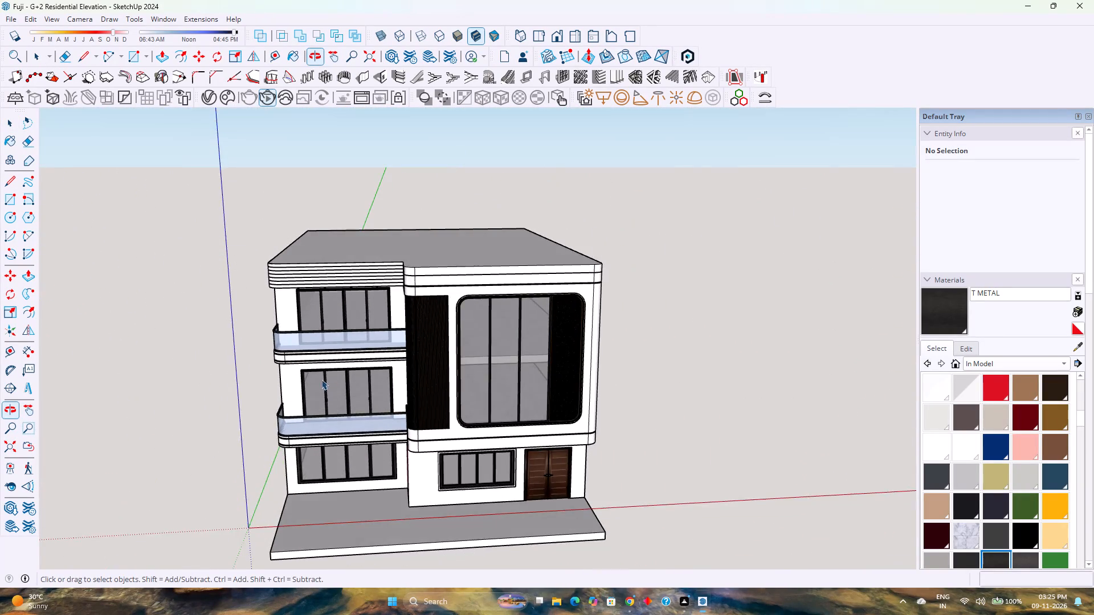
Paint the horizontal strip cladding group on the roof edge above the balconies with the Wood Cherry Original material.
scroll(316, 366, up, 2)
double_click(318, 249)
click(315, 252)
double_click(315, 252)
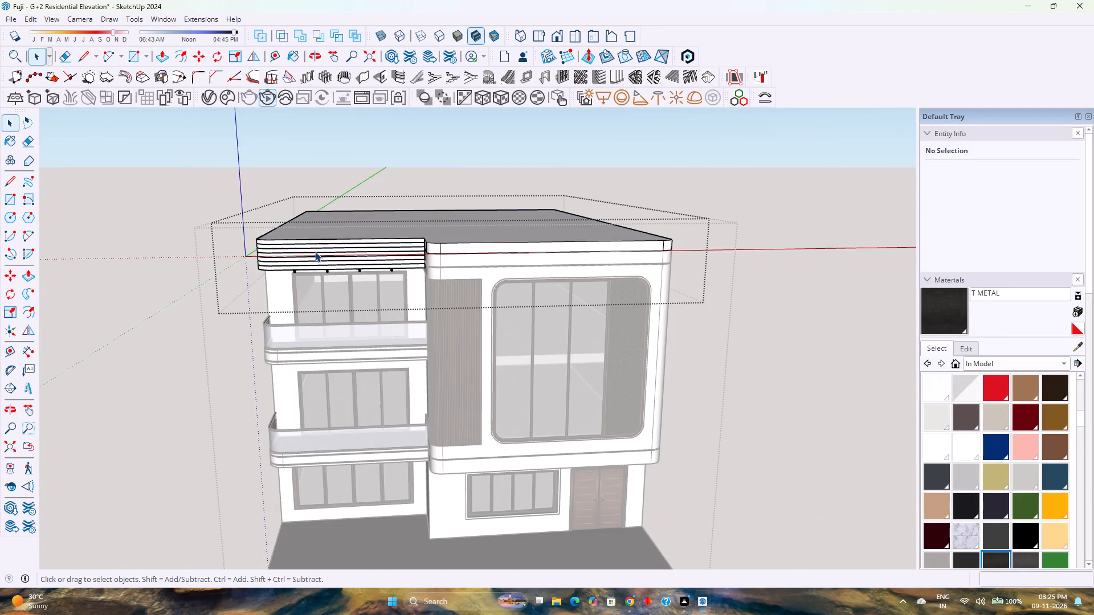
scroll(991, 463, down, 2)
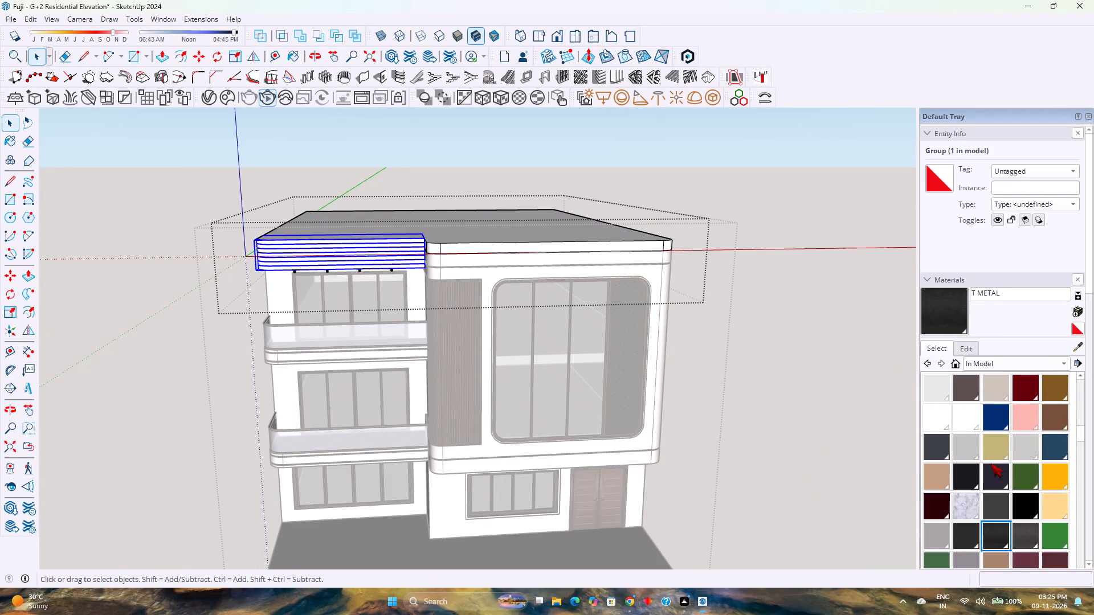
scroll(991, 463, down, 7)
click(939, 450)
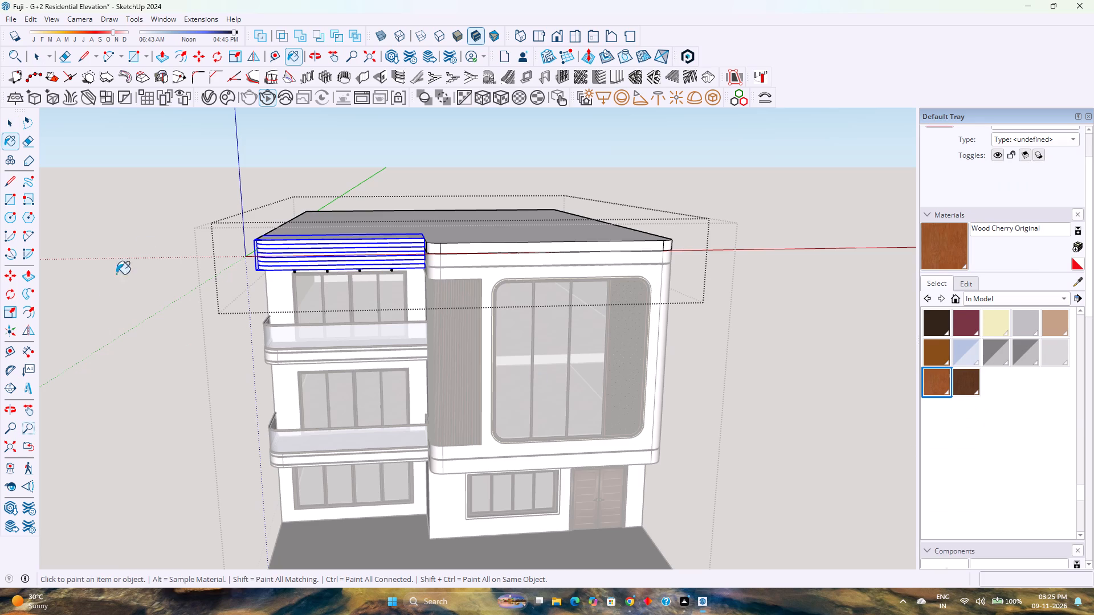
click(316, 252)
scroll(317, 272, up, 4)
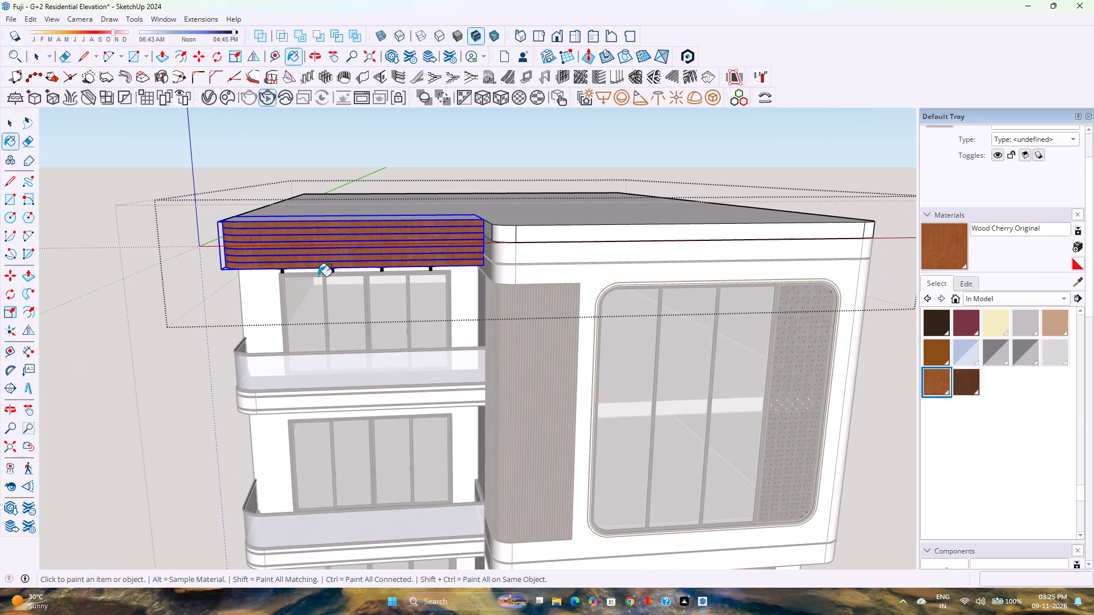
key(space)
key(Escape)
scroll(341, 284, down, 5)
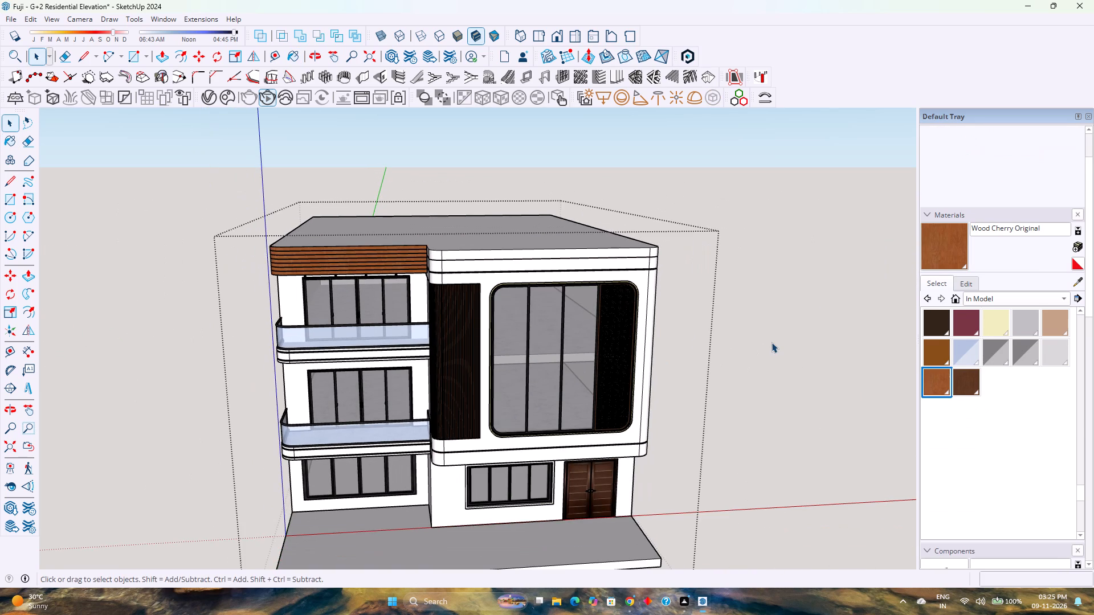
click(771, 342)
Check the wood-clad roof edge in a near-frontal view and save the model.
middle_drag(728, 355, 709, 316)
scroll(726, 353, up, 1)
middle_drag(709, 314, 707, 298)
middle_click(707, 298)
middle_click(707, 298)
middle_click(707, 298)
scroll(699, 302, down, 7)
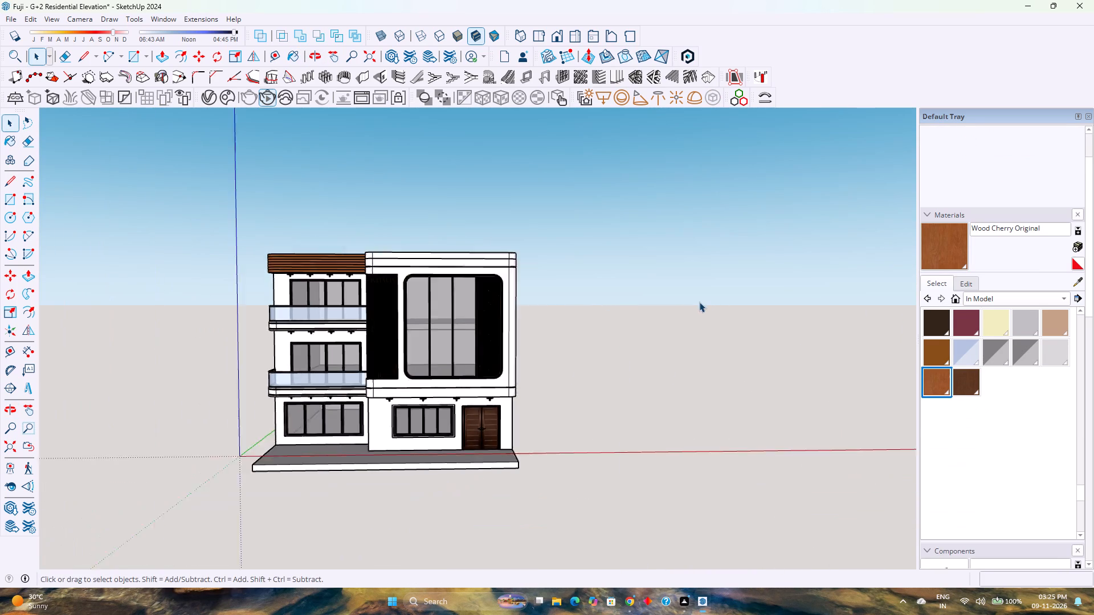
scroll(699, 302, down, 1)
scroll(423, 309, up, 6)
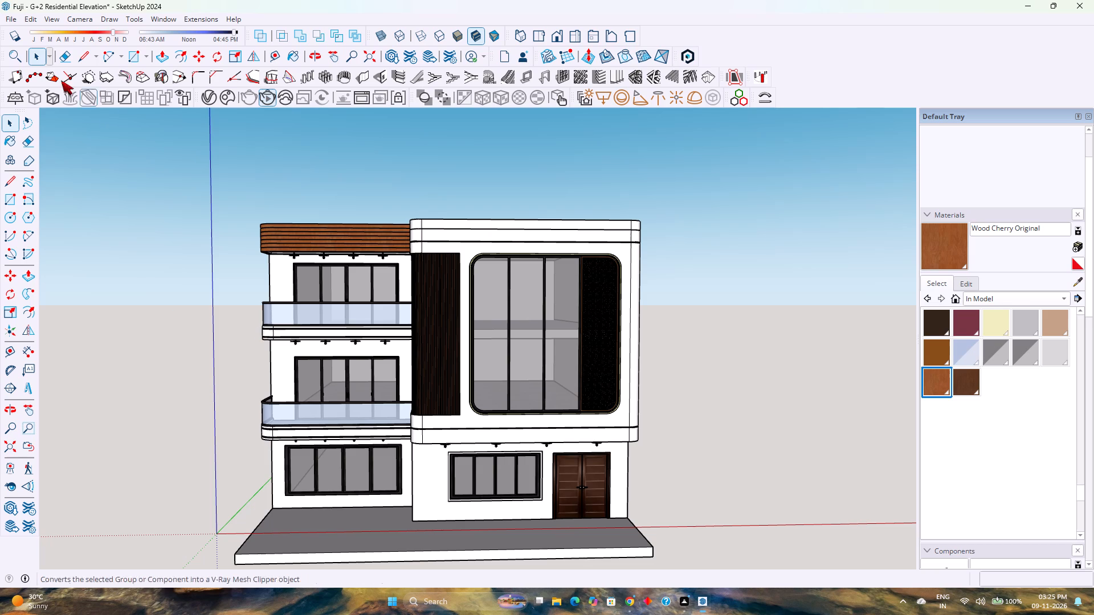
click(12, 22)
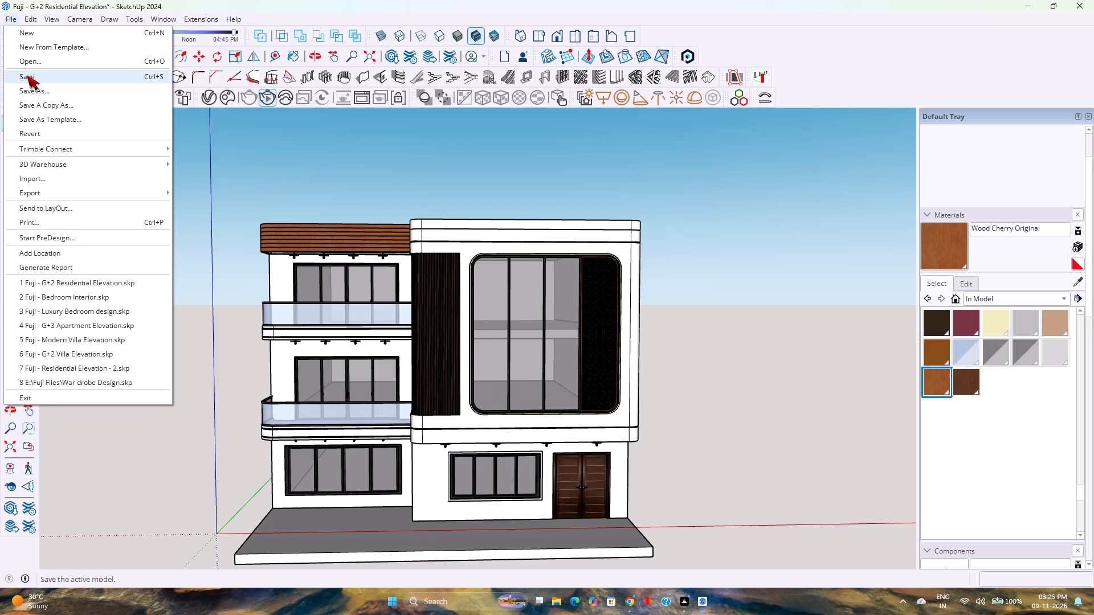
click(27, 75)
Examine the flat roof slab and the wood-clad roof edge from above.
middle_drag(345, 244, 358, 263)
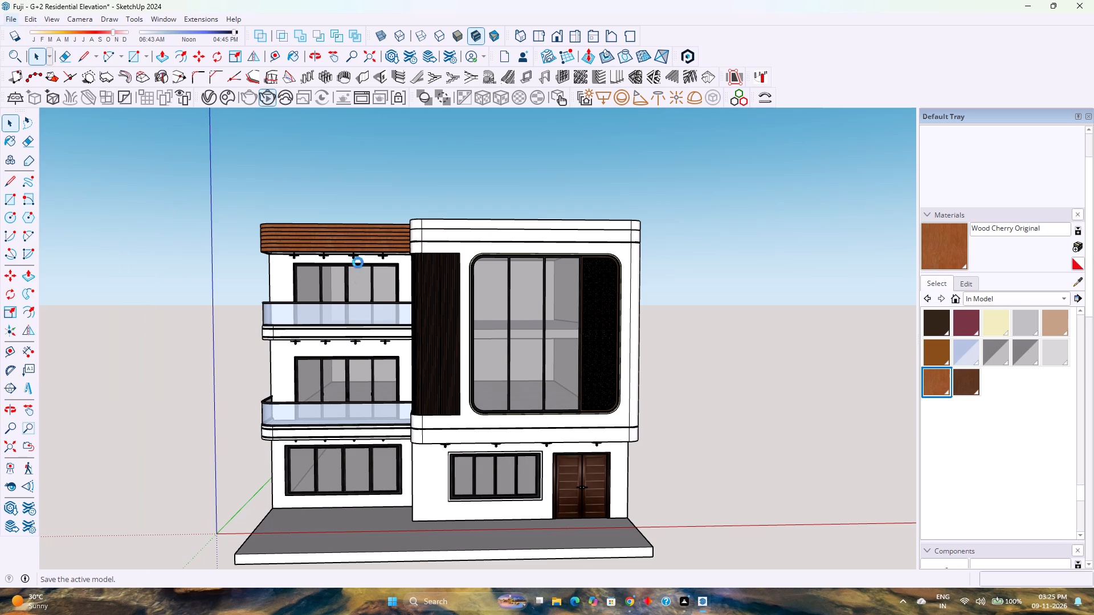
middle_drag(358, 263, 345, 377)
middle_click(345, 377)
scroll(369, 342, down, 3)
scroll(369, 341, up, 3)
middle_drag(383, 317, 396, 438)
middle_click(396, 438)
scroll(422, 282, up, 2)
click(422, 281)
click(420, 280)
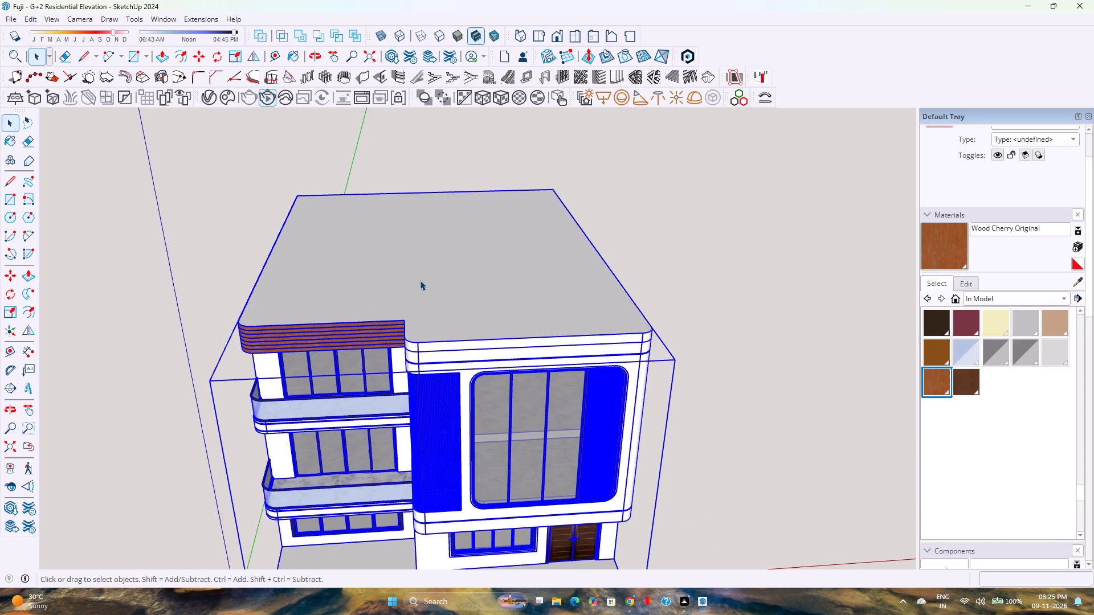
click(420, 280)
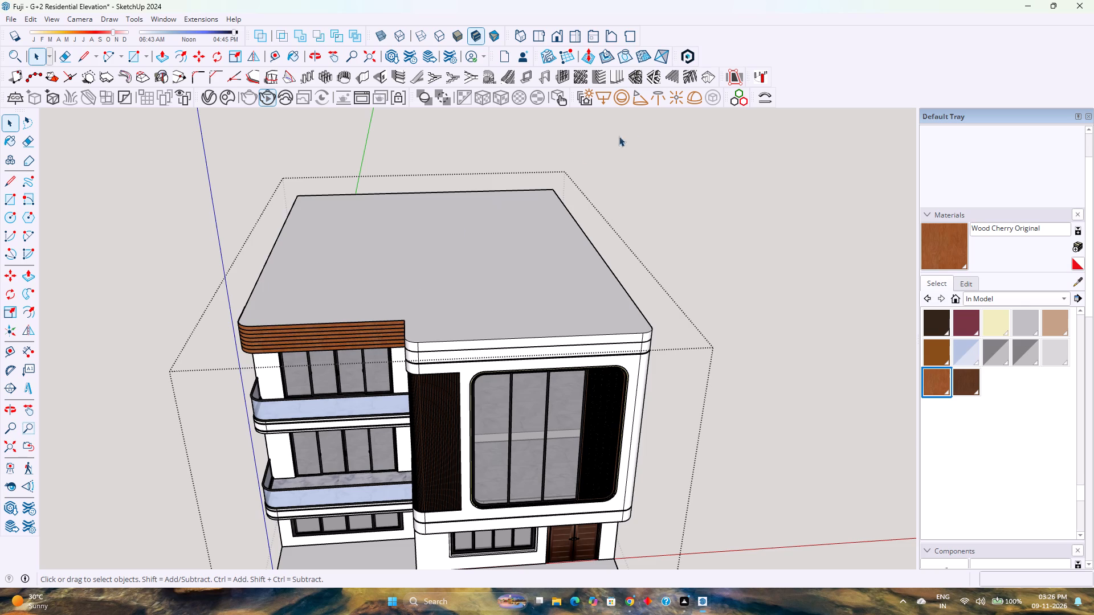
scroll(422, 292, down, 3)
scroll(424, 294, up, 3)
scroll(424, 294, down, 4)
scroll(424, 294, up, 4)
scroll(424, 294, down, 4)
scroll(424, 294, up, 4)
scroll(424, 294, down, 4)
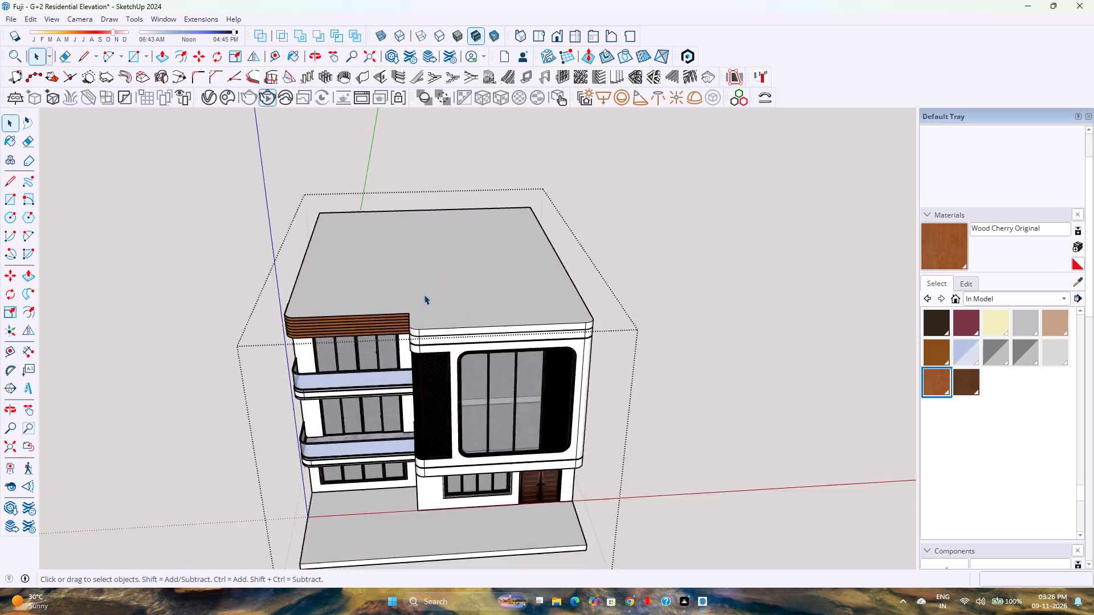
scroll(424, 294, up, 4)
scroll(424, 294, down, 4)
scroll(424, 294, up, 4)
scroll(424, 294, down, 3)
scroll(436, 296, up, 3)
scroll(434, 297, down, 1)
scroll(468, 390, down, 1)
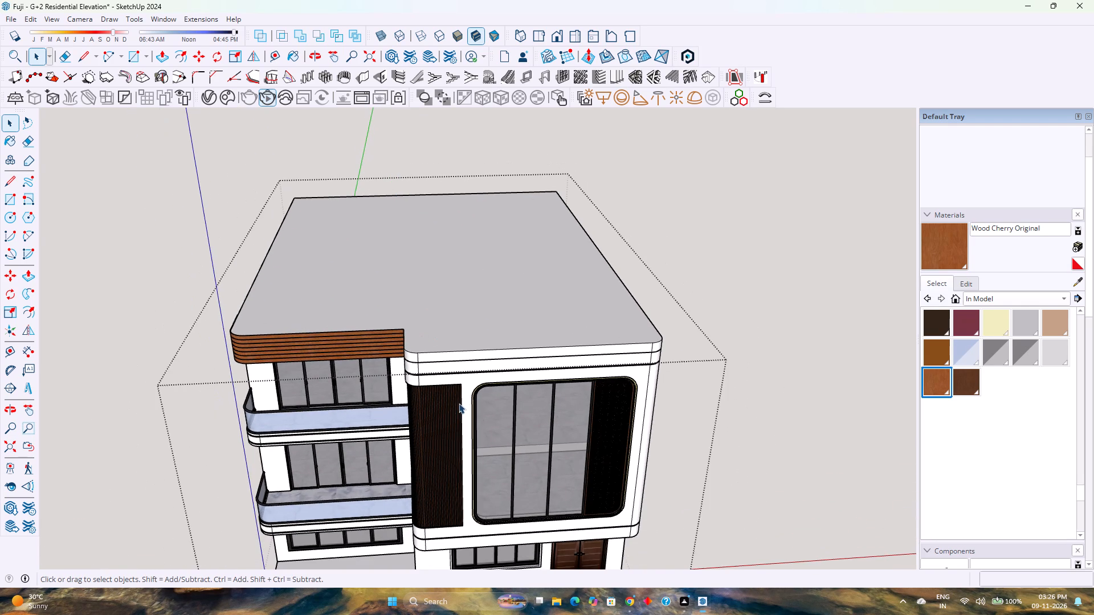
scroll(448, 400, down, 3)
scroll(439, 393, up, 2)
Examine the complete elevation with its wood-clad roof edge from the balcony-side corner and the front.
middle_drag(460, 380, 581, 288)
middle_click(590, 280)
scroll(591, 277, up, 1)
scroll(591, 277, down, 4)
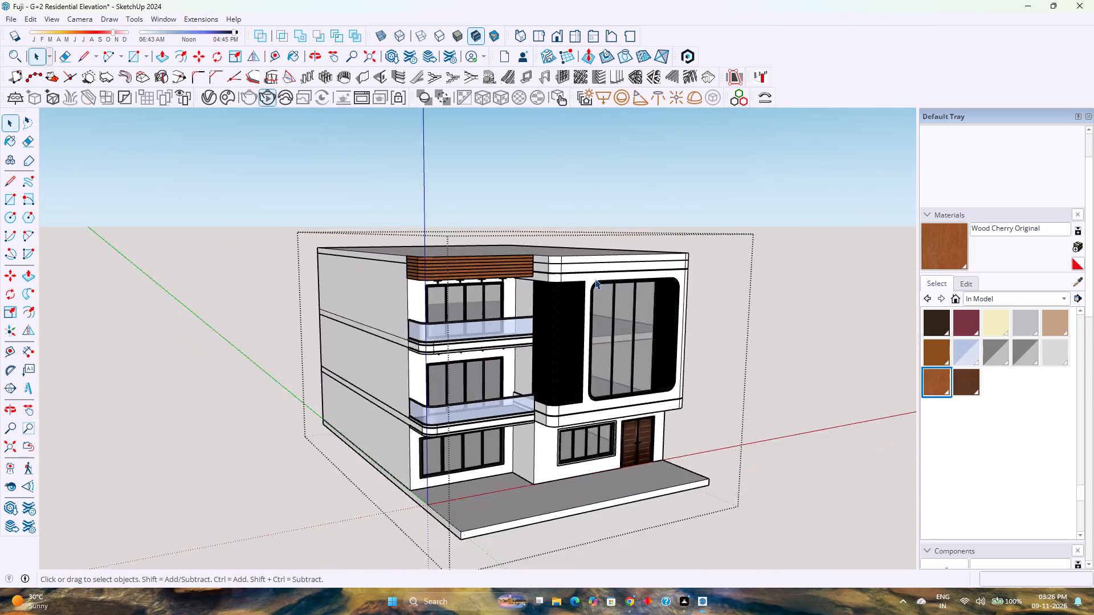
scroll(595, 279, up, 4)
scroll(595, 279, down, 5)
scroll(595, 279, up, 4)
scroll(595, 279, down, 4)
scroll(601, 279, up, 5)
scroll(601, 279, down, 4)
scroll(601, 279, up, 3)
scroll(601, 279, down, 3)
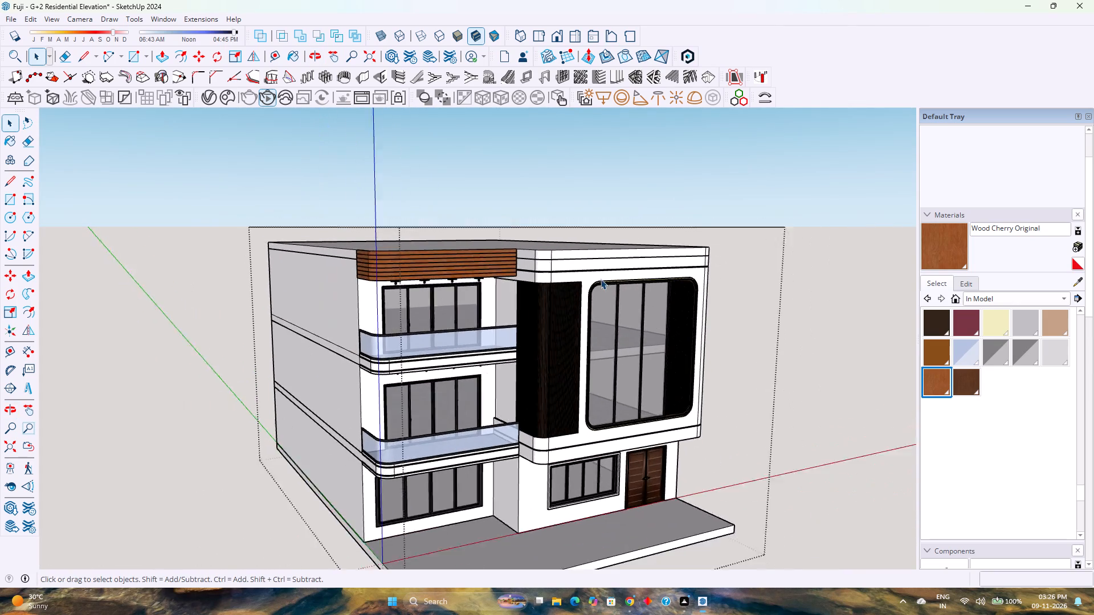
scroll(601, 279, down, 1)
middle_drag(606, 275, 635, 225)
scroll(635, 225, down, 4)
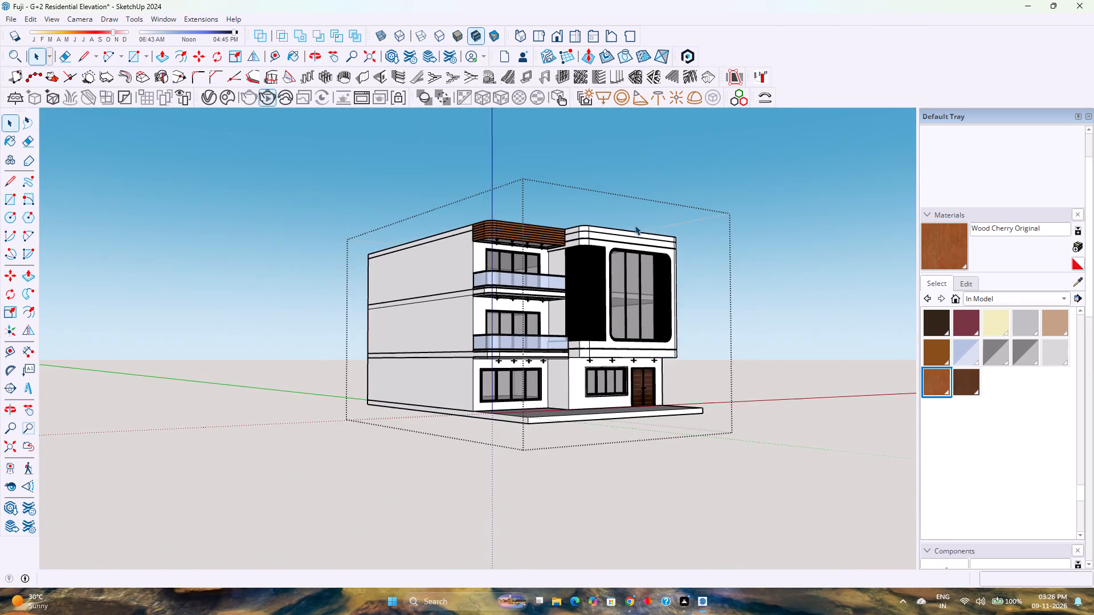
middle_drag(697, 275, 557, 279)
middle_click(557, 279)
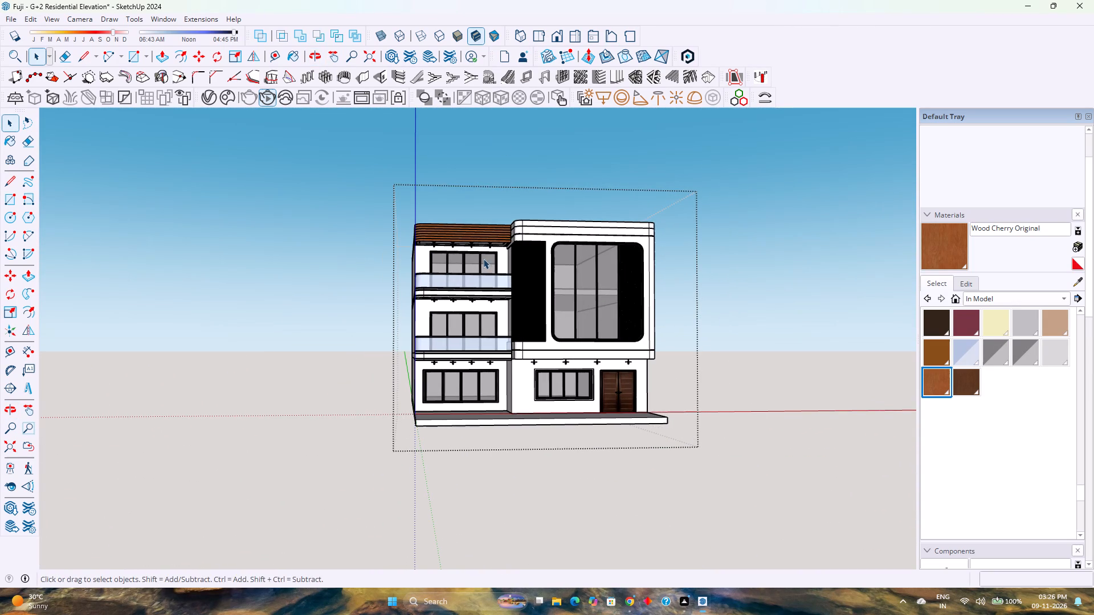
Inspect the recessed ceilings and light fixtures under the balconies and roof overhang from below.
scroll(481, 294, up, 6)
middle_drag(483, 277, 587, 190)
scroll(595, 284, up, 2)
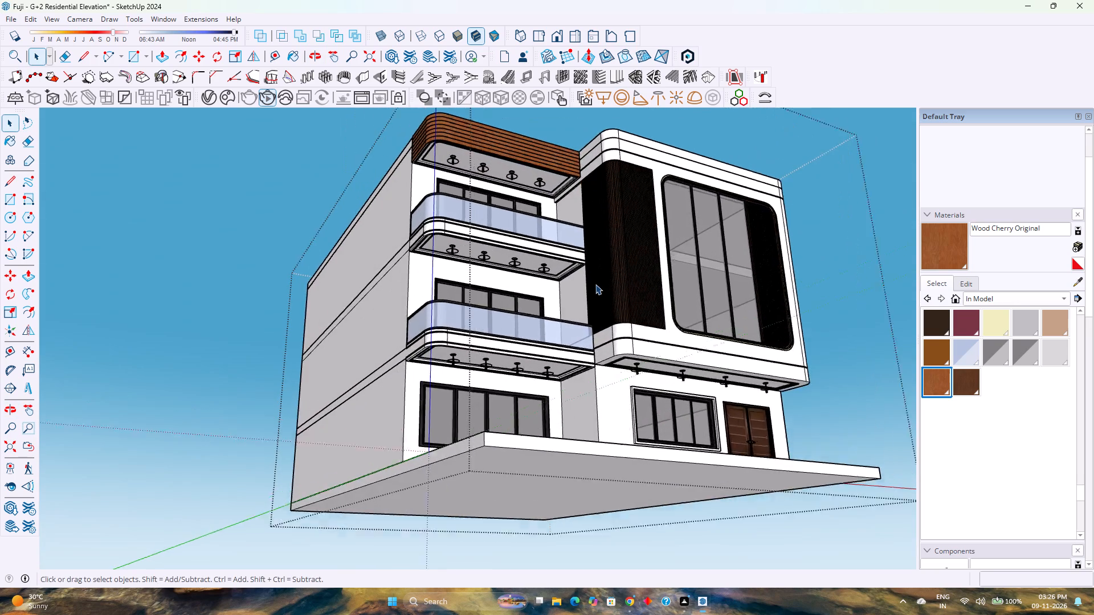
scroll(595, 284, up, 2)
scroll(568, 259, up, 20)
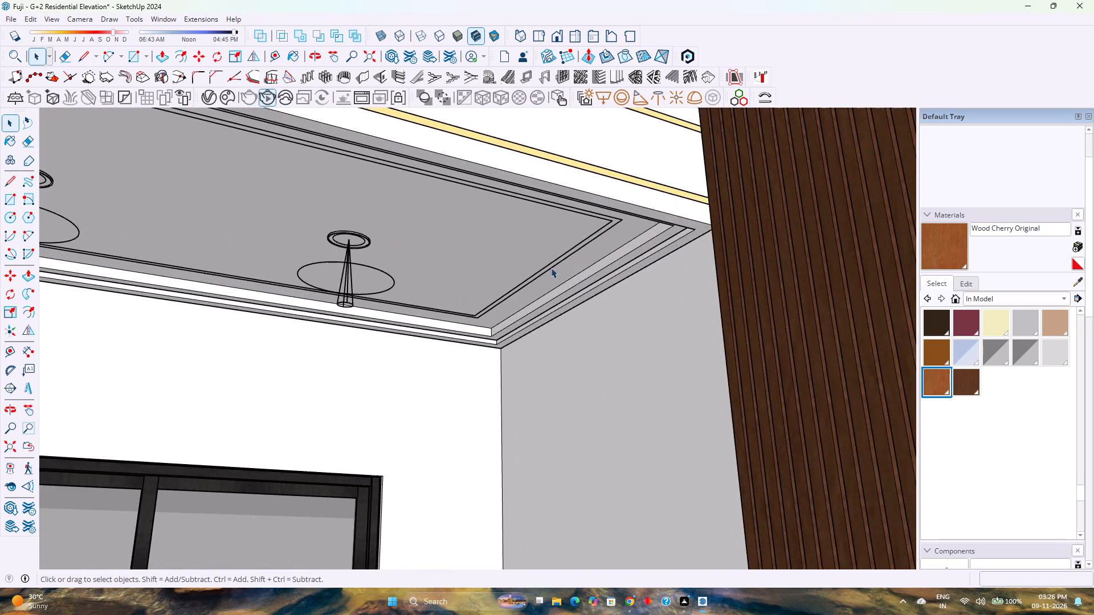
scroll(550, 266, down, 5)
scroll(550, 261, down, 19)
middle_drag(550, 343, 550, 318)
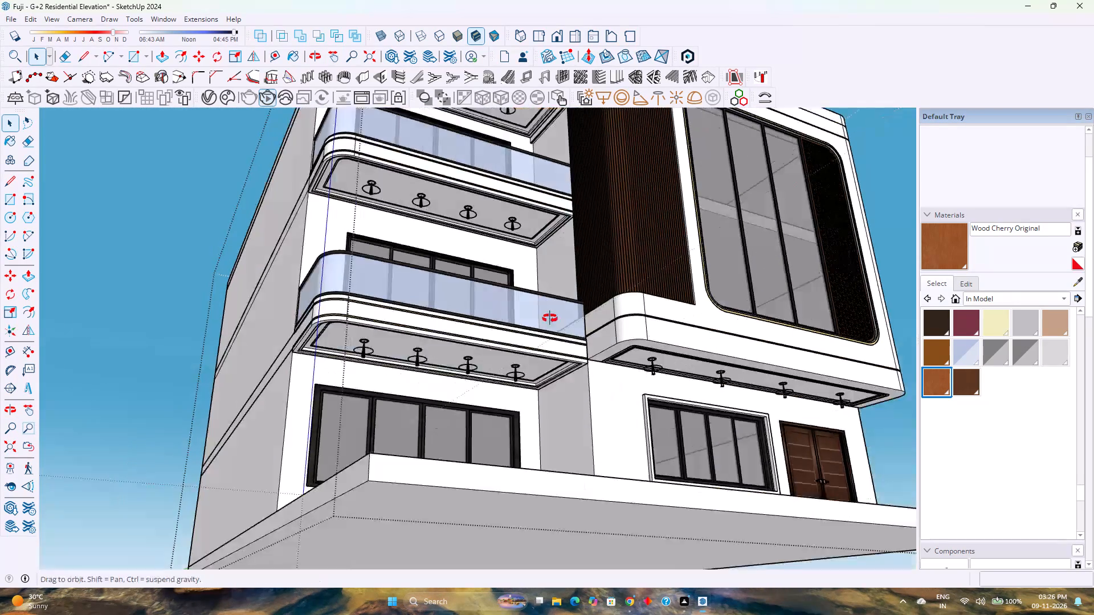
middle_drag(550, 318, 554, 286)
middle_click(555, 284)
Apply the V-Ray False Ceiling Light material to the thin border strip group in the recessed ceiling beneath the lower balcony.
scroll(558, 260, up, 9)
scroll(585, 297, up, 6)
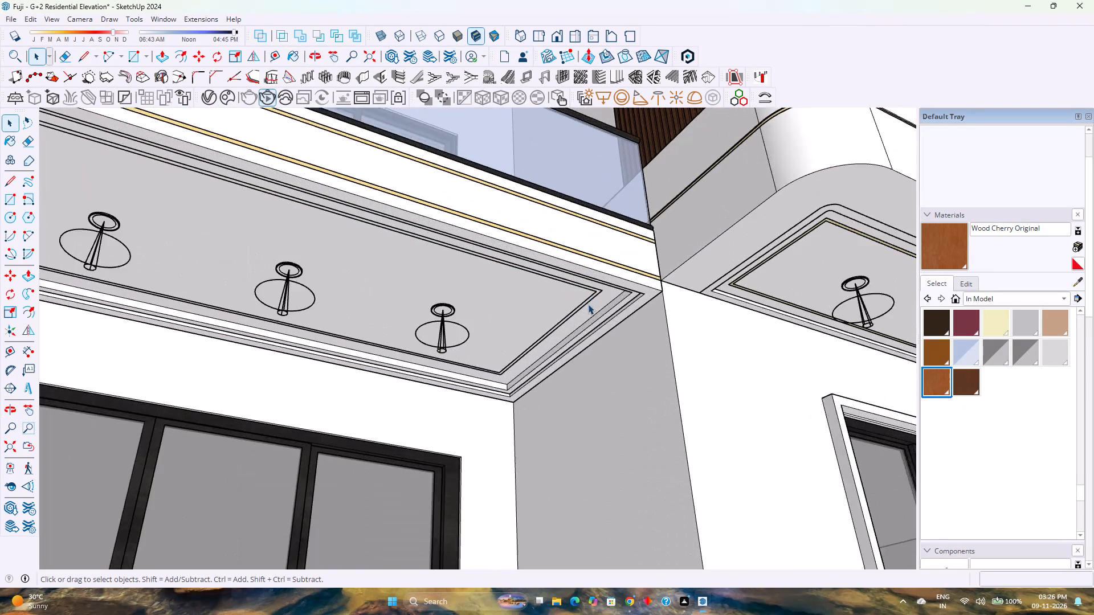
scroll(588, 304, up, 2)
double_click(587, 297)
click(587, 297)
click(587, 297)
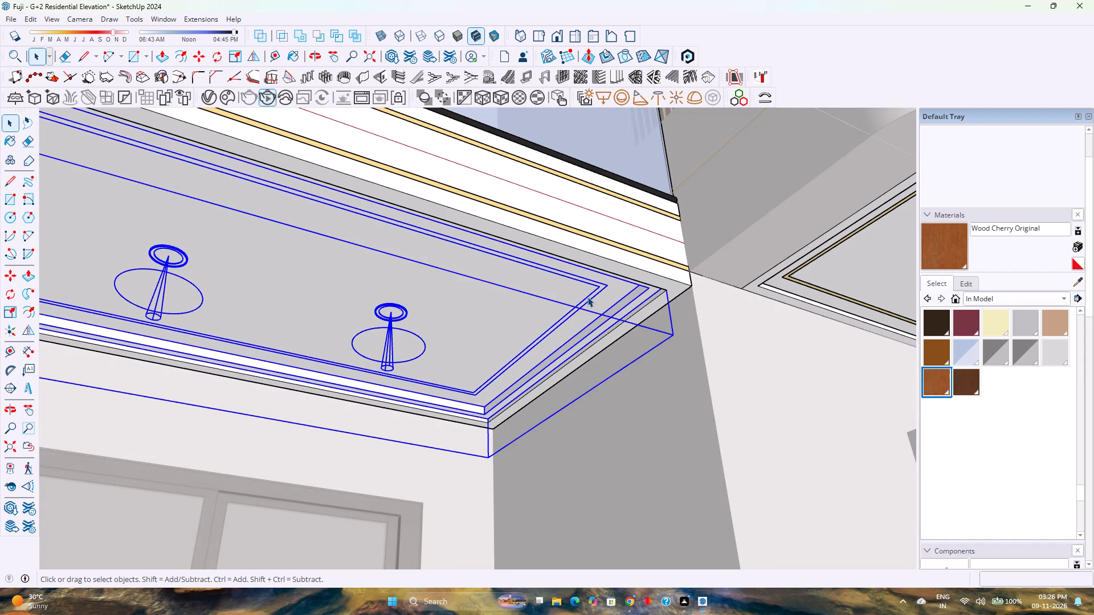
click(587, 297)
click(589, 297)
scroll(590, 297, up, 2)
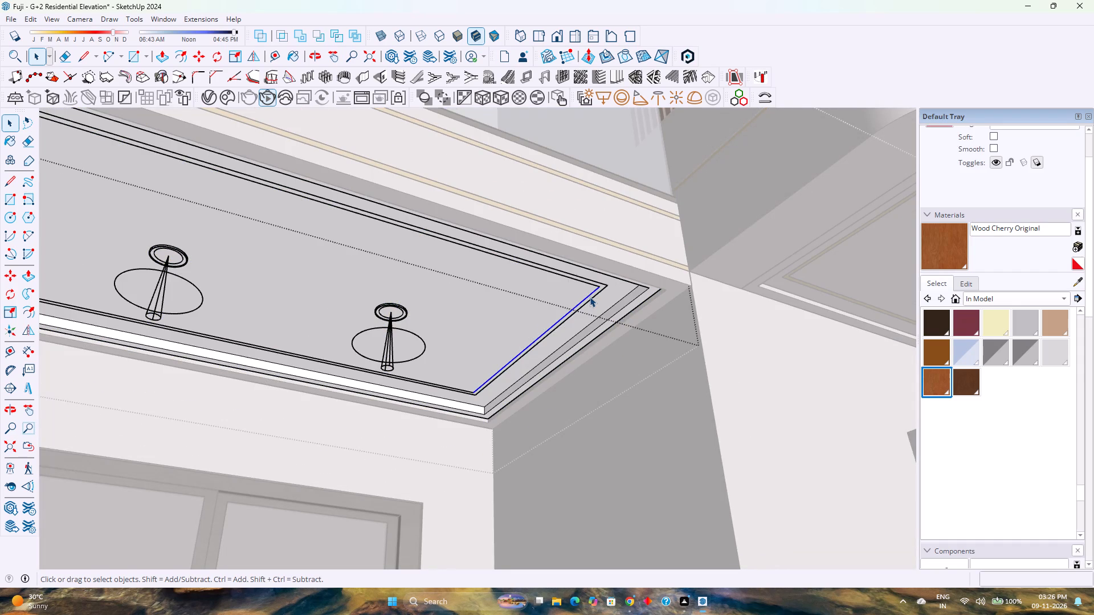
scroll(590, 297, up, 7)
click(596, 293)
scroll(597, 290, up, 8)
click(615, 269)
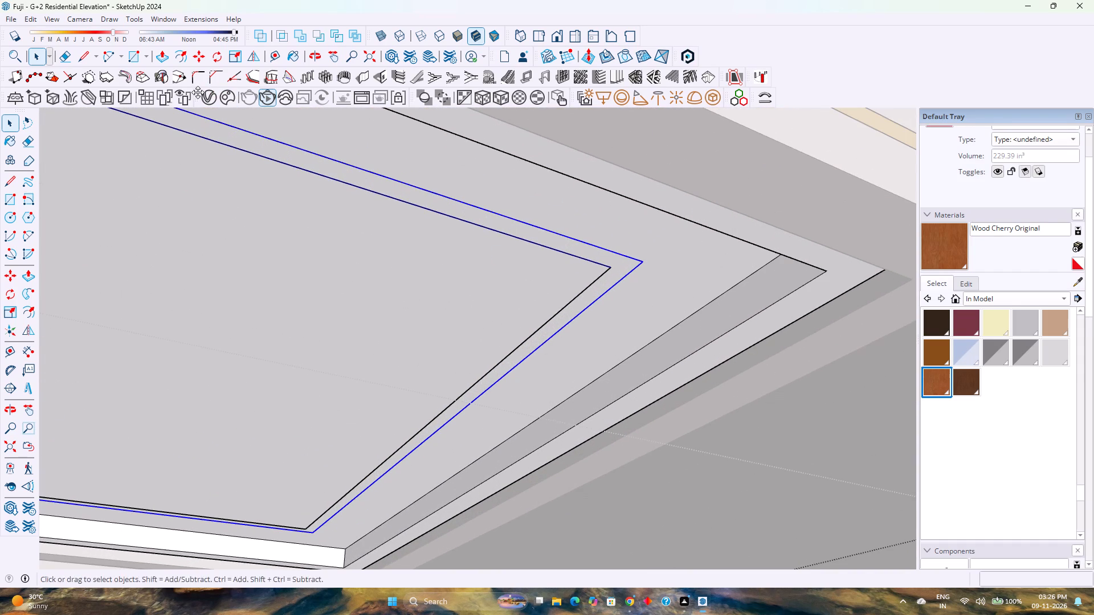
click(211, 100)
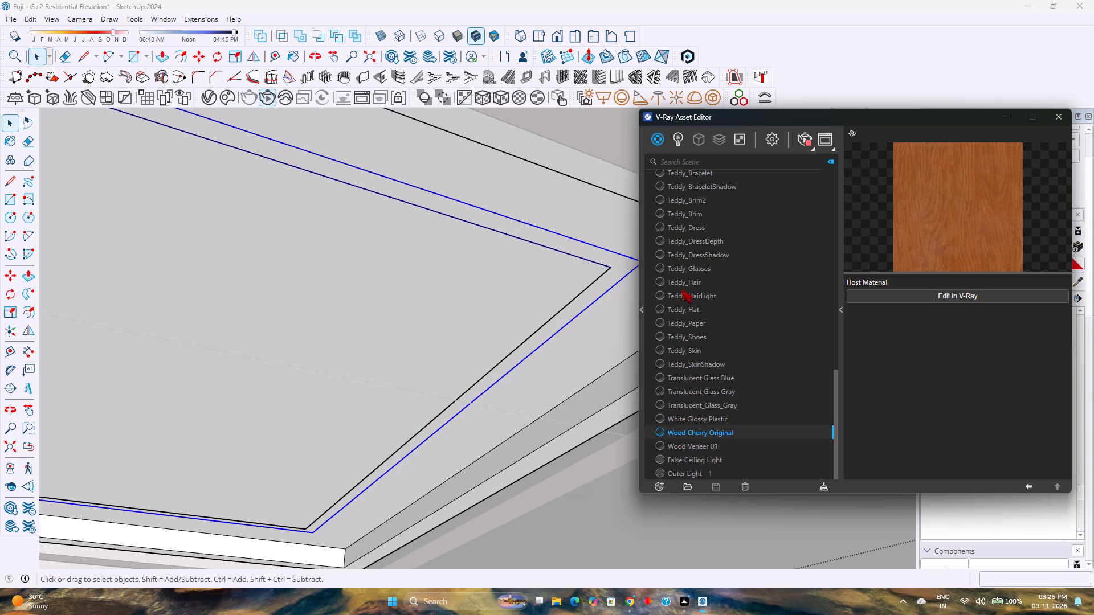
scroll(687, 297, down, 8)
click(707, 455)
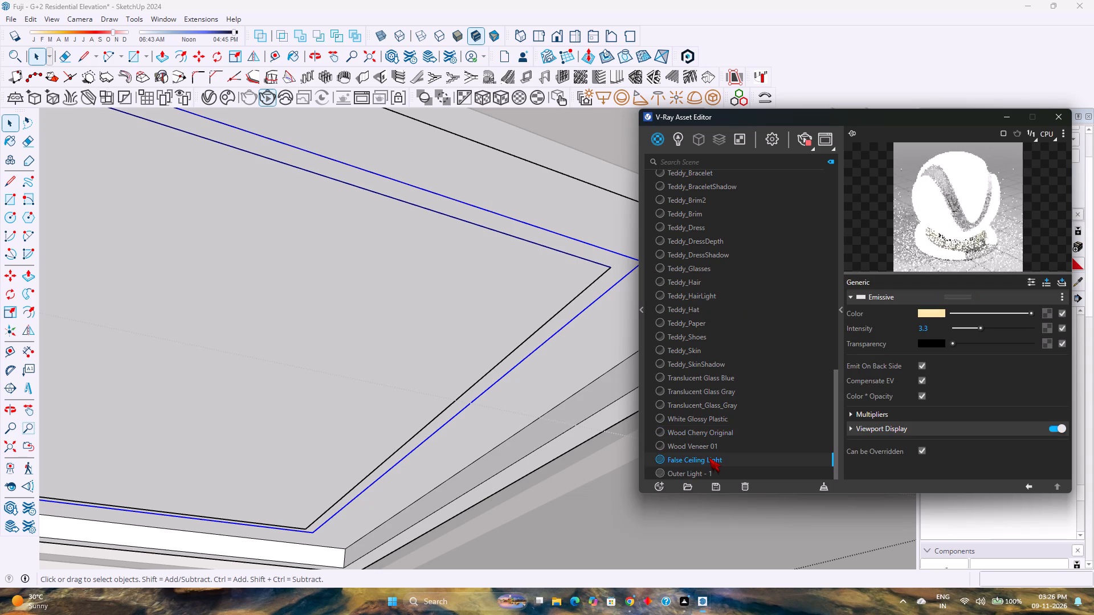
right_click(709, 458)
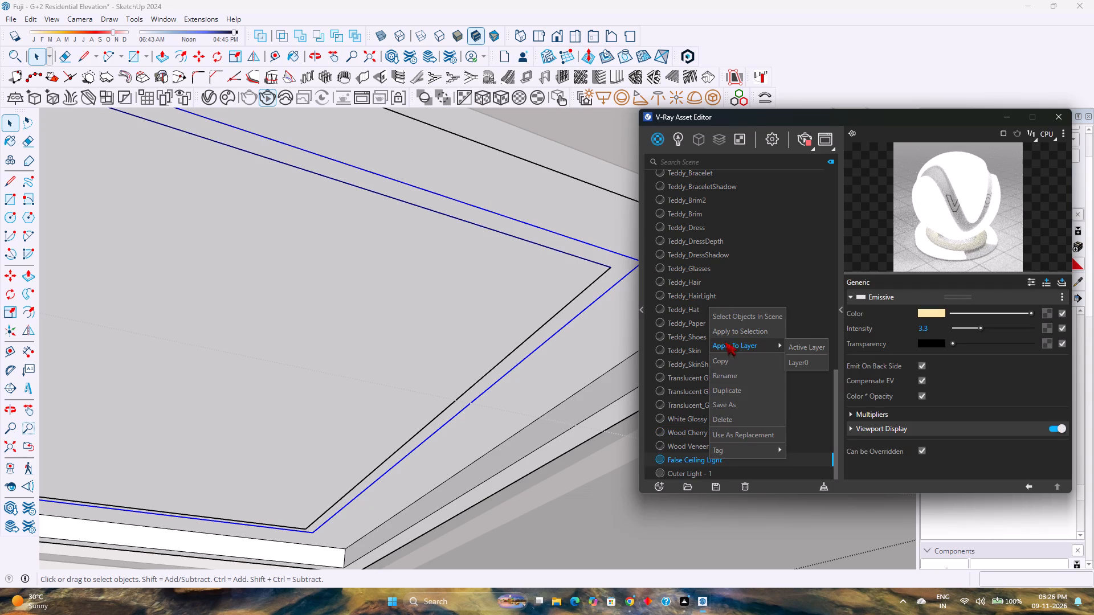
click(731, 327)
scroll(333, 328, down, 4)
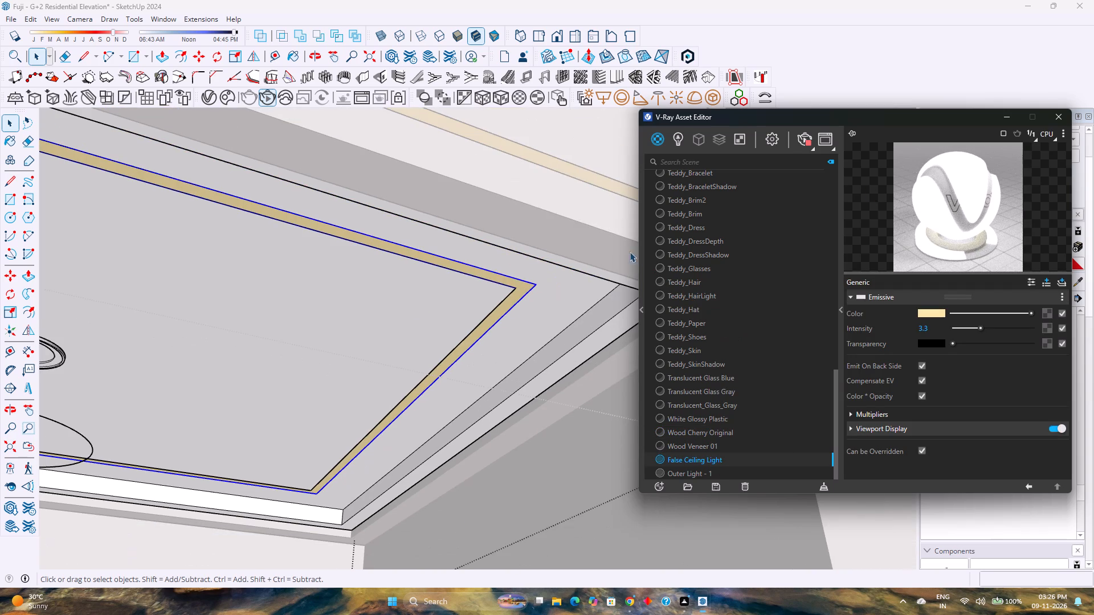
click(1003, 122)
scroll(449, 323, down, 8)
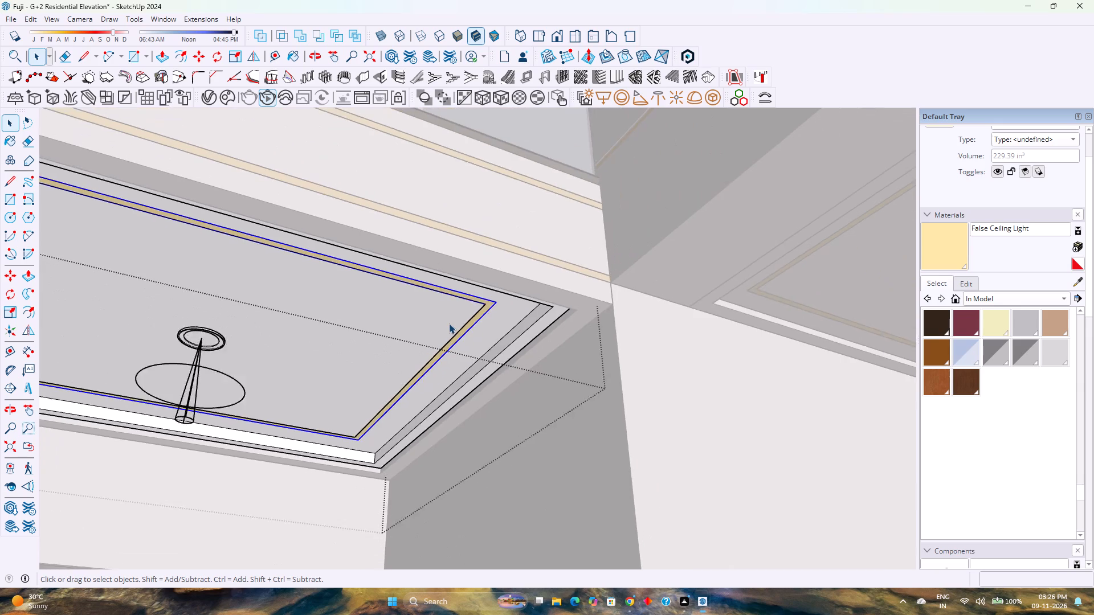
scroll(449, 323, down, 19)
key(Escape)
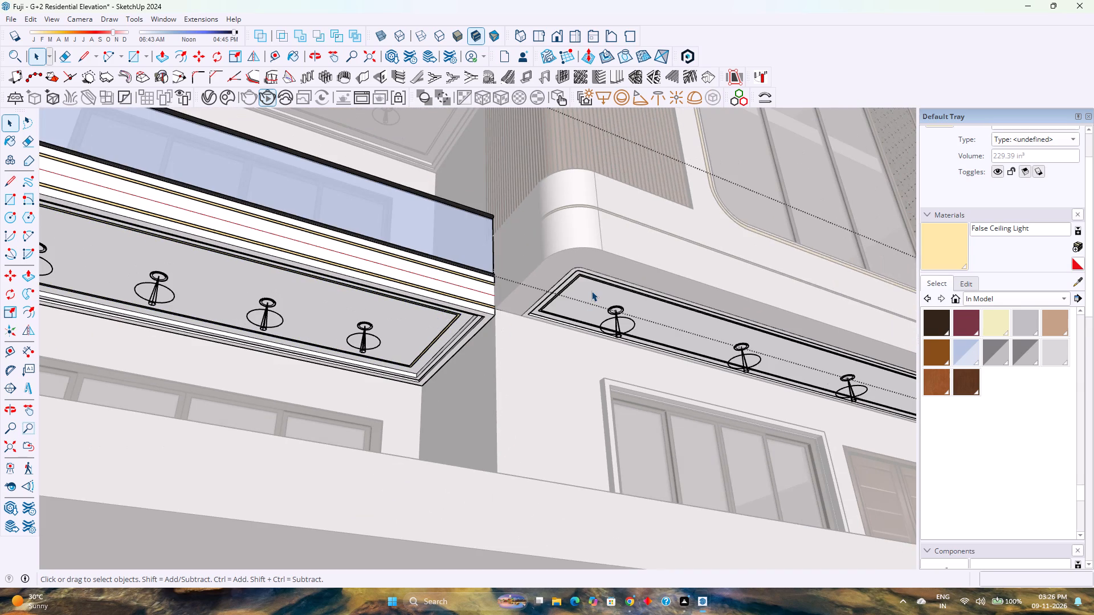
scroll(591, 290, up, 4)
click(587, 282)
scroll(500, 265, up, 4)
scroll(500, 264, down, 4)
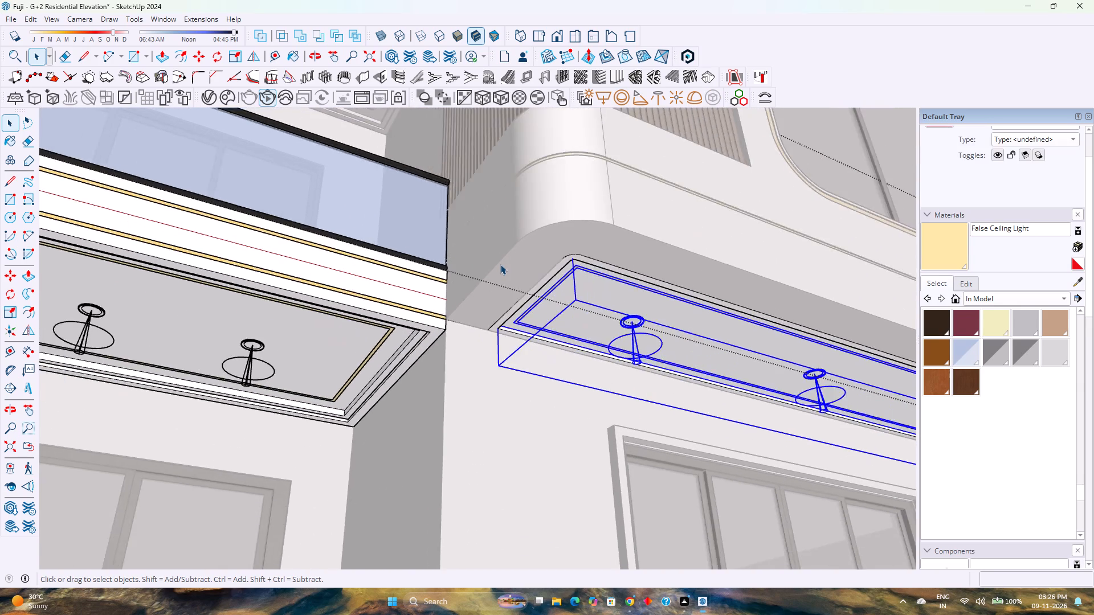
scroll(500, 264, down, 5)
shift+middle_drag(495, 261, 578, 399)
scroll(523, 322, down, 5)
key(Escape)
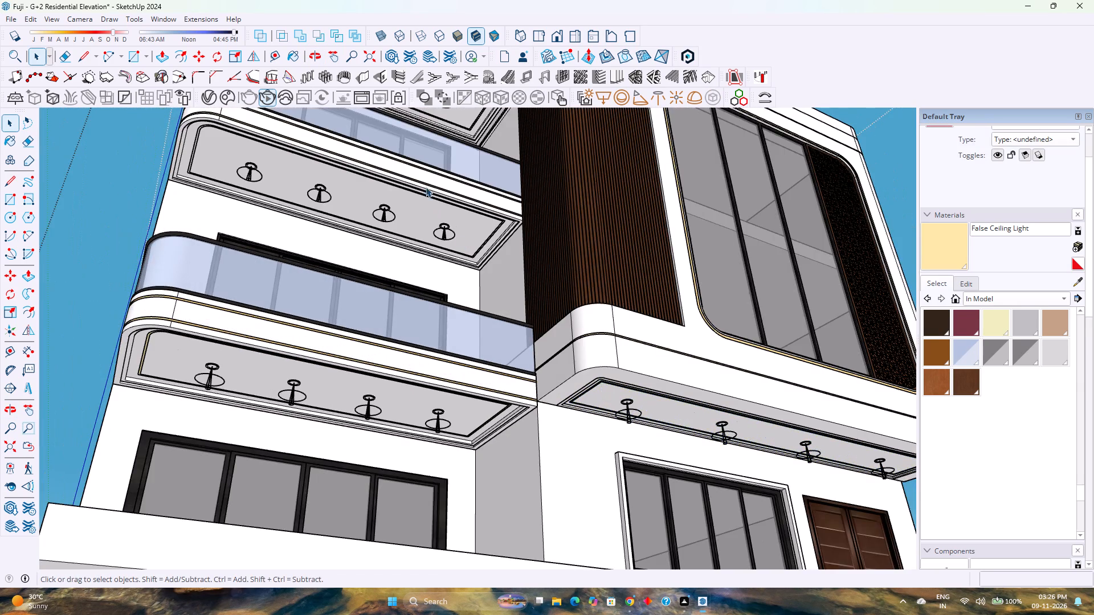
Apply the V-Ray False Ceiling Light material to the thin border strip group in the recessed ceiling beneath the upper balcony.
scroll(426, 195, up, 3)
scroll(538, 245, up, 8)
double_click(517, 232)
scroll(517, 232, up, 4)
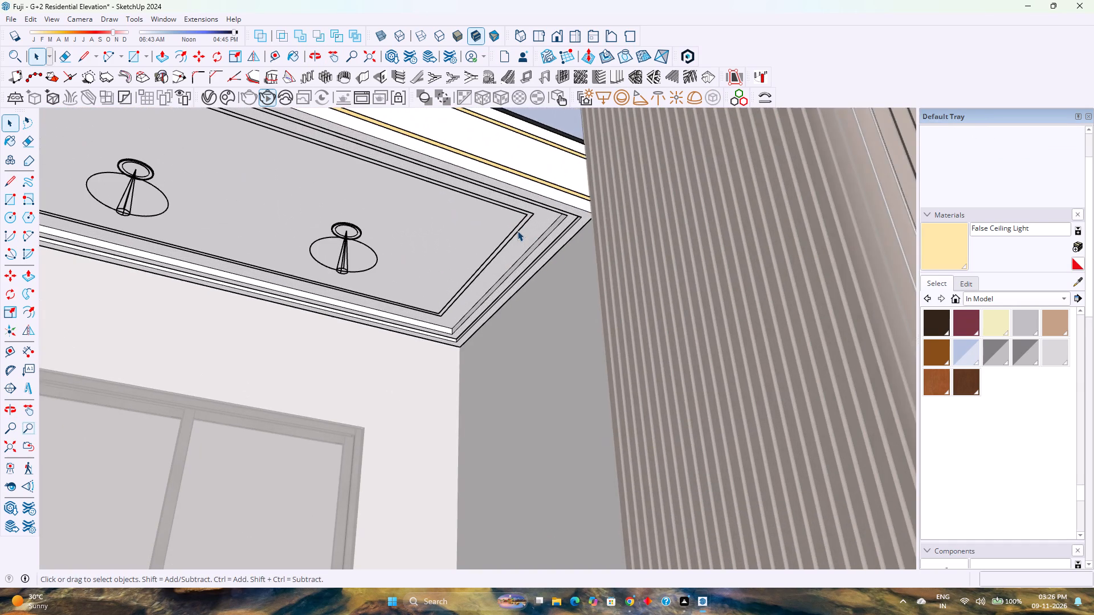
click(517, 231)
scroll(517, 231, up, 5)
double_click(517, 231)
click(517, 227)
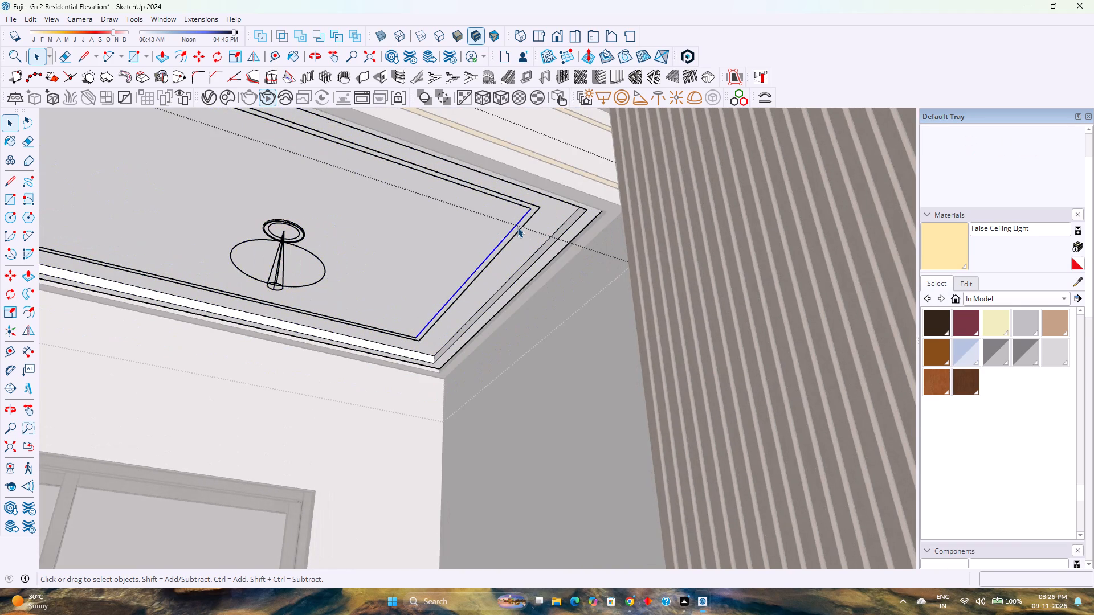
scroll(517, 227, up, 7)
click(520, 225)
scroll(520, 225, up, 5)
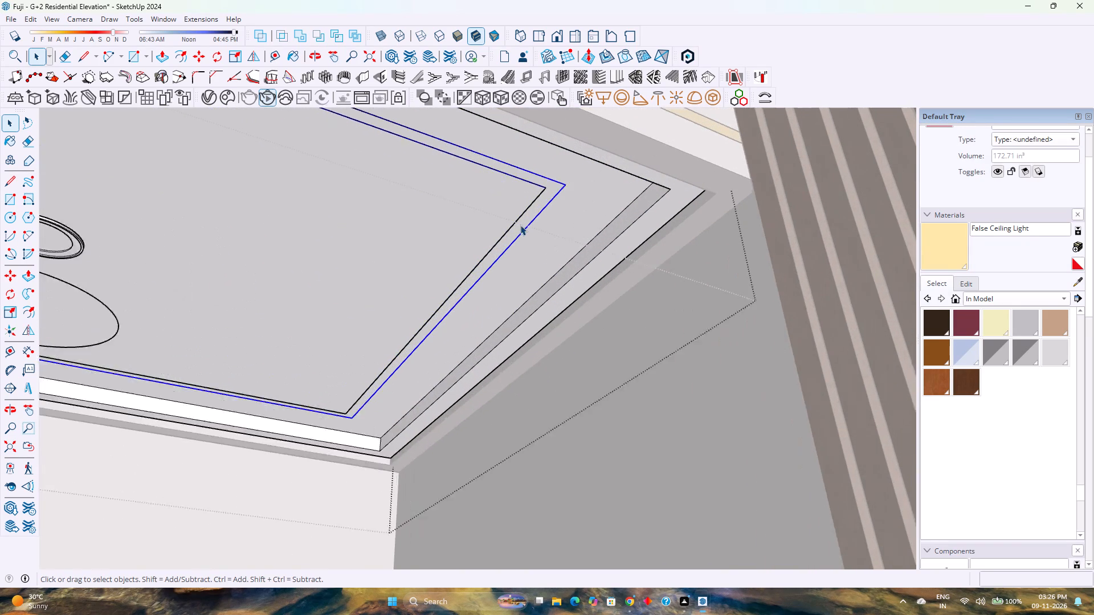
scroll(520, 225, down, 4)
click(206, 99)
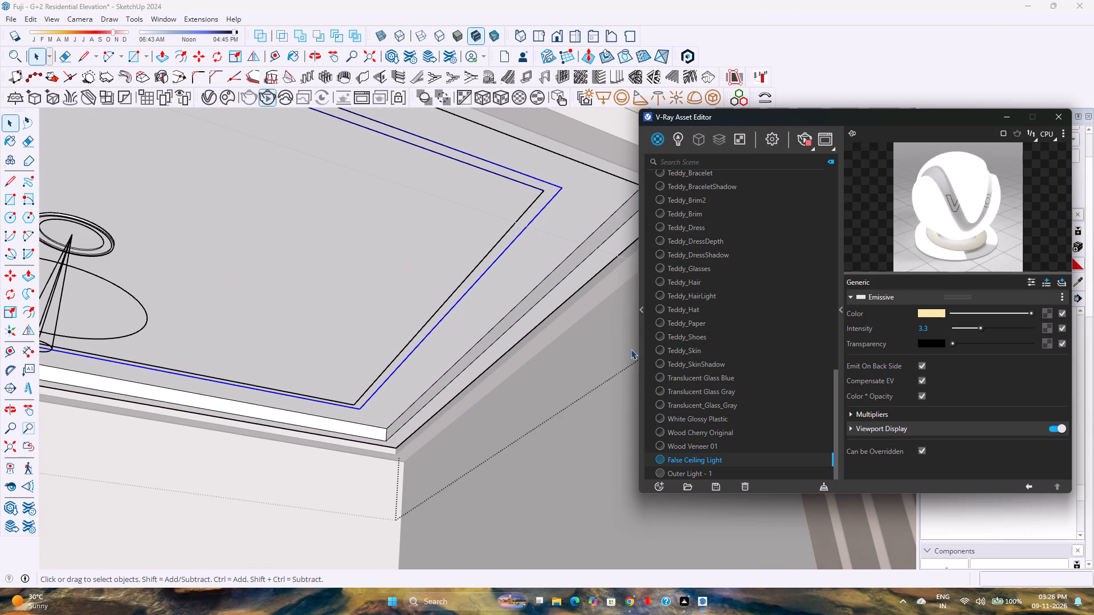
right_click(687, 459)
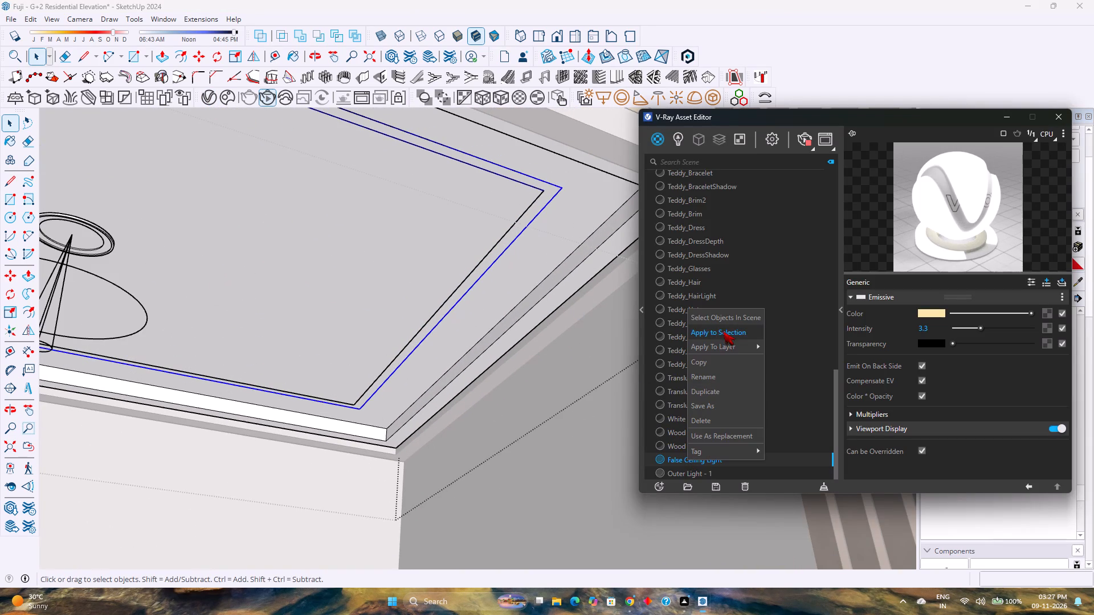
click(722, 331)
scroll(485, 330, down, 6)
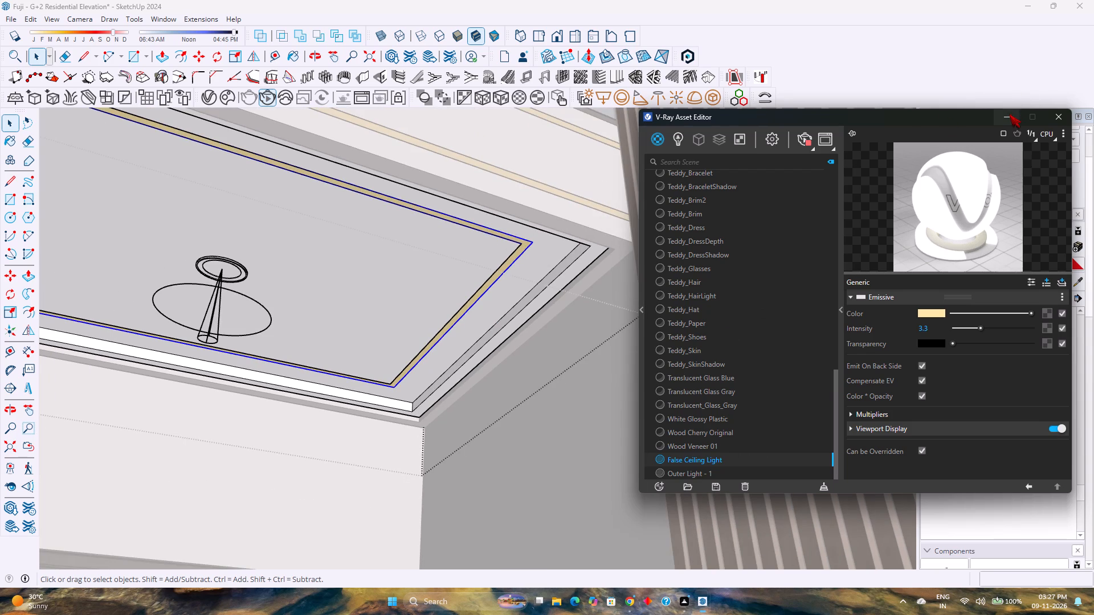
click(1009, 114)
key(Escape)
scroll(562, 253, down, 10)
scroll(557, 248, up, 1)
scroll(554, 244, down, 4)
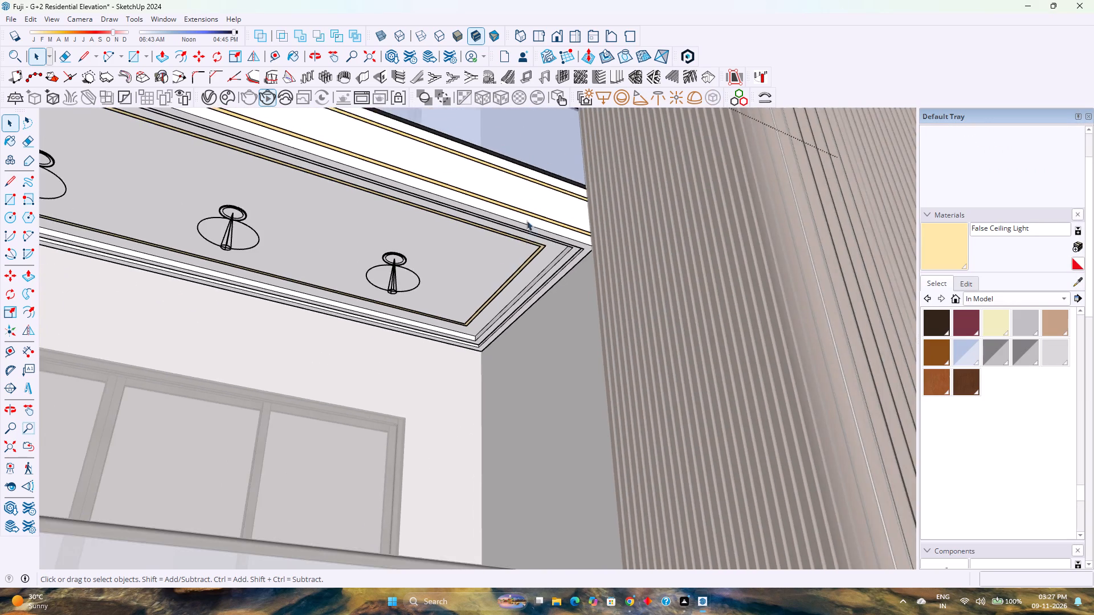
Apply the V-Ray False Ceiling Light material to the thin border strip group in the recessed ceiling beneath the wood-clad roof overhang.
shift+middle_drag(517, 203, 561, 369)
scroll(541, 344, down, 9)
key(Escape)
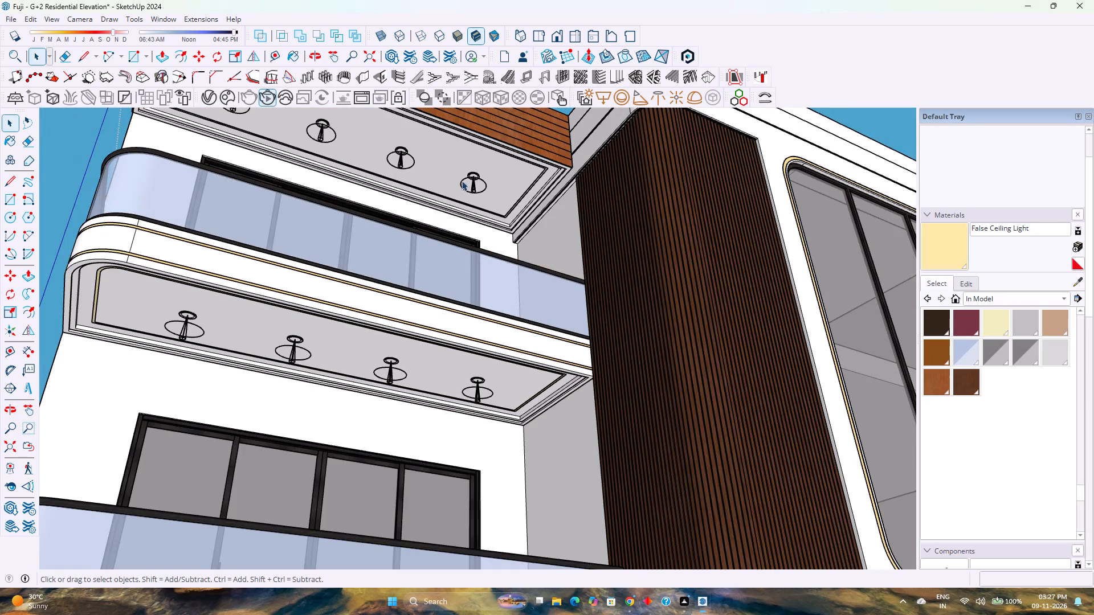
scroll(462, 181, up, 1)
double_click(542, 181)
scroll(542, 181, up, 3)
click(542, 181)
scroll(542, 181, up, 4)
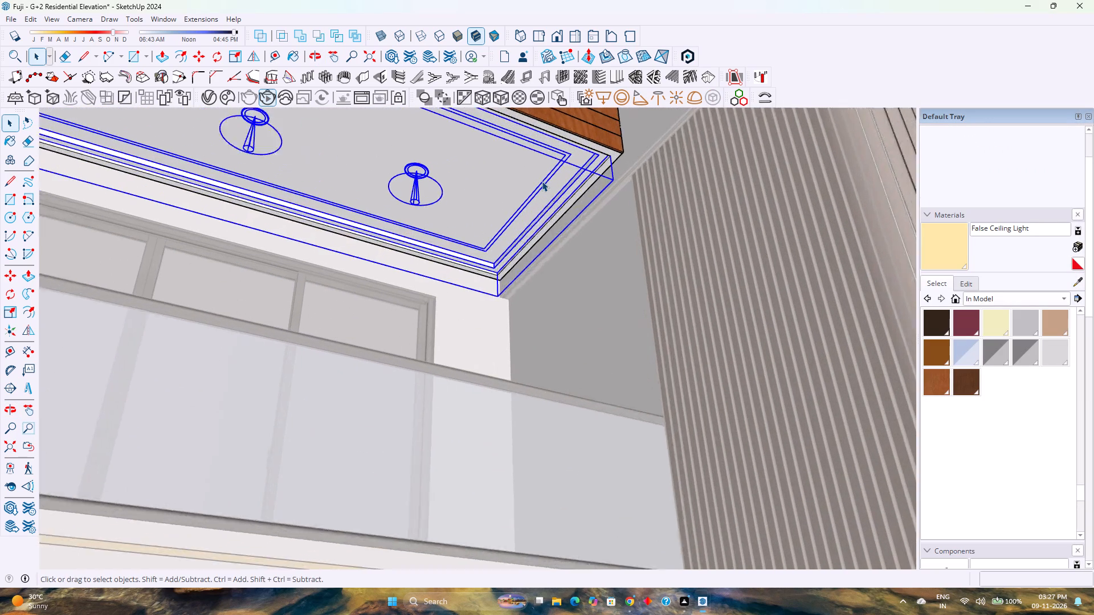
double_click(542, 181)
scroll(542, 181, up, 11)
click(542, 179)
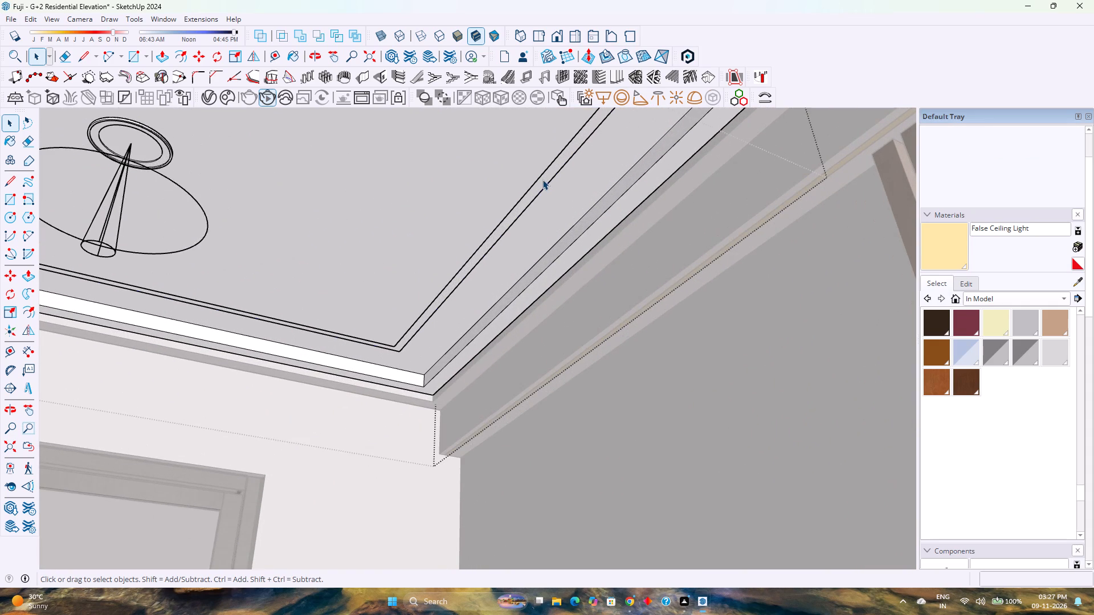
scroll(542, 179, down, 3)
click(213, 97)
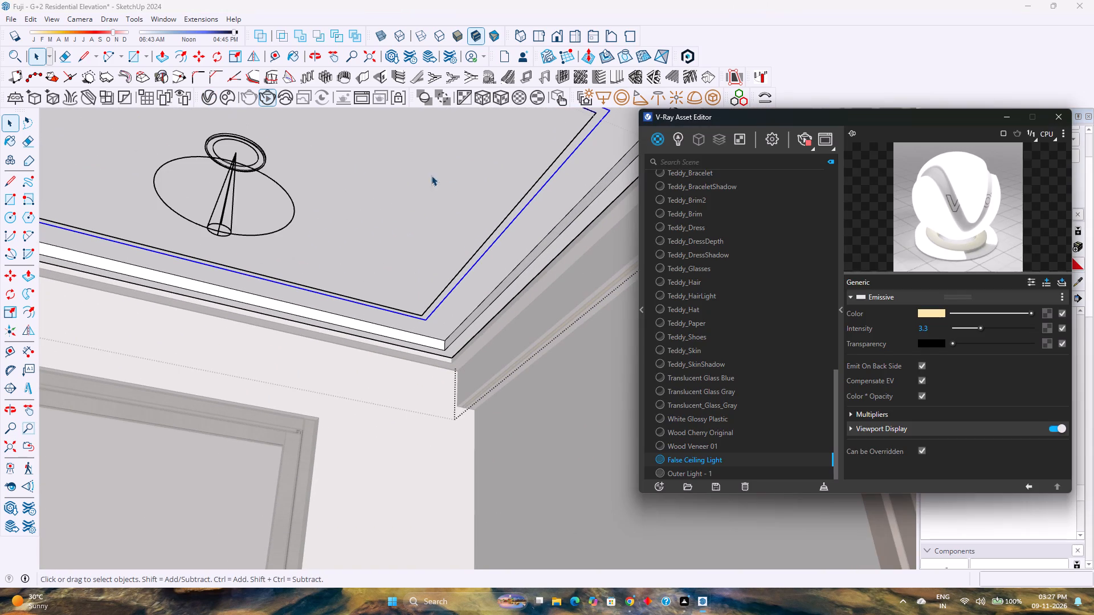
right_click(684, 456)
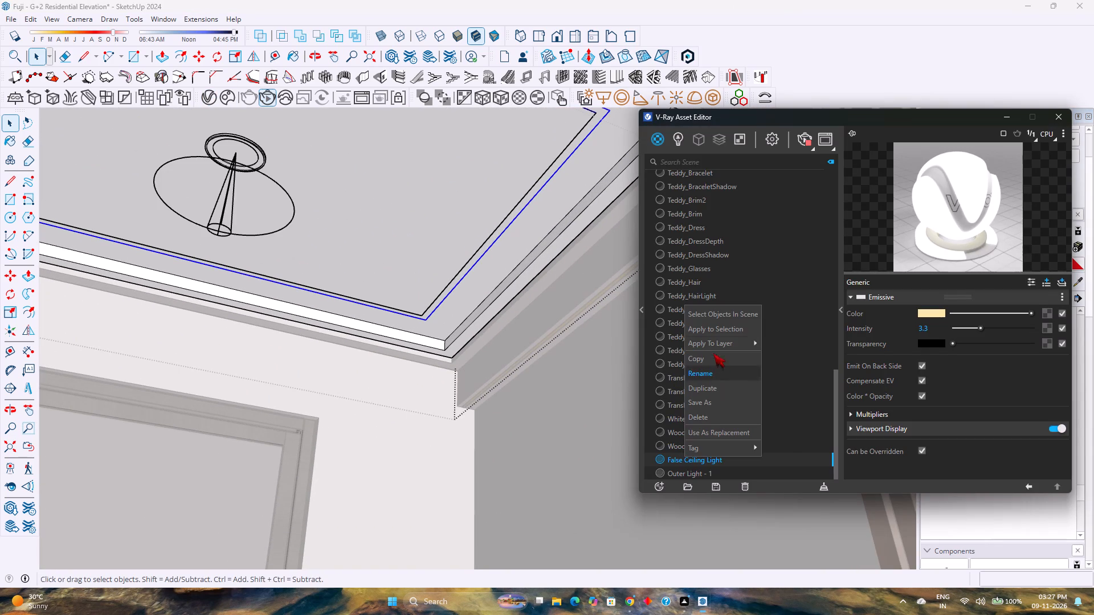
click(712, 326)
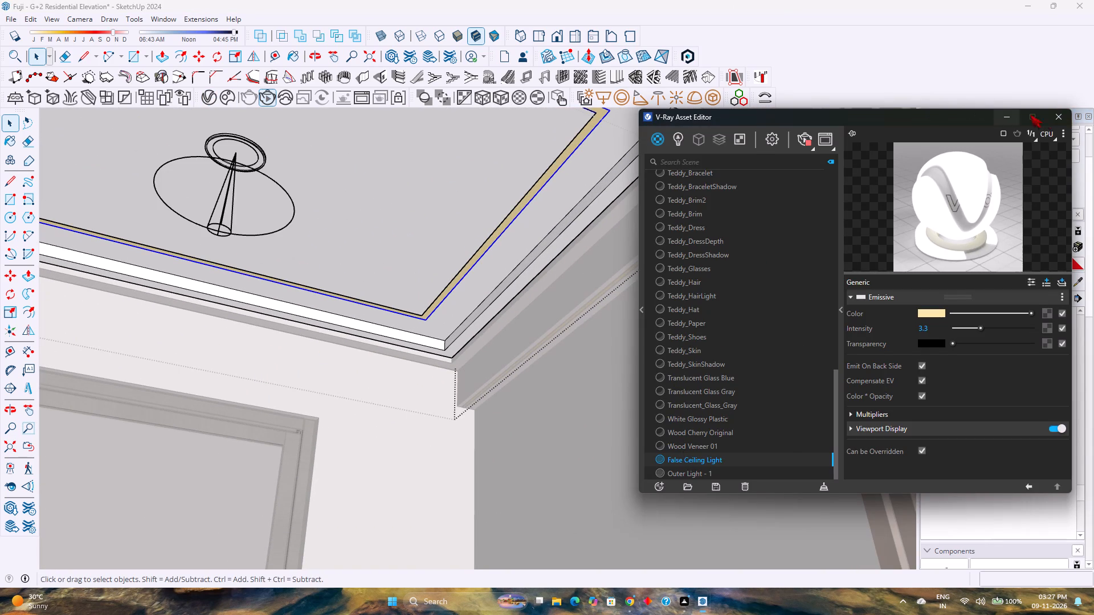
click(1054, 115)
key(Escape)
scroll(485, 246, down, 13)
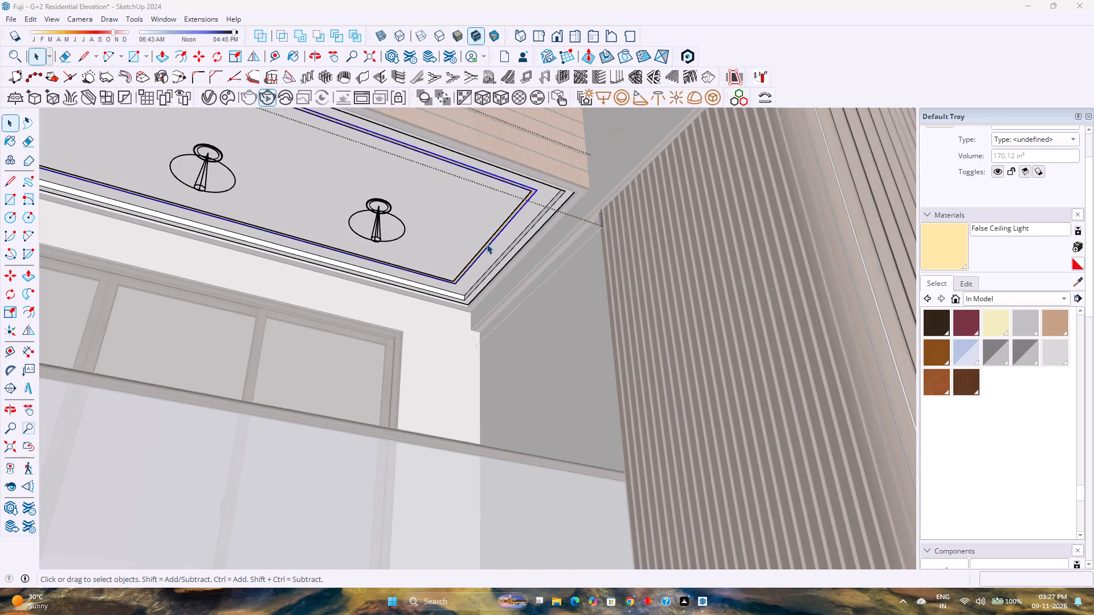
scroll(487, 244, down, 3)
key(Escape)
scroll(485, 241, down, 10)
click(513, 148)
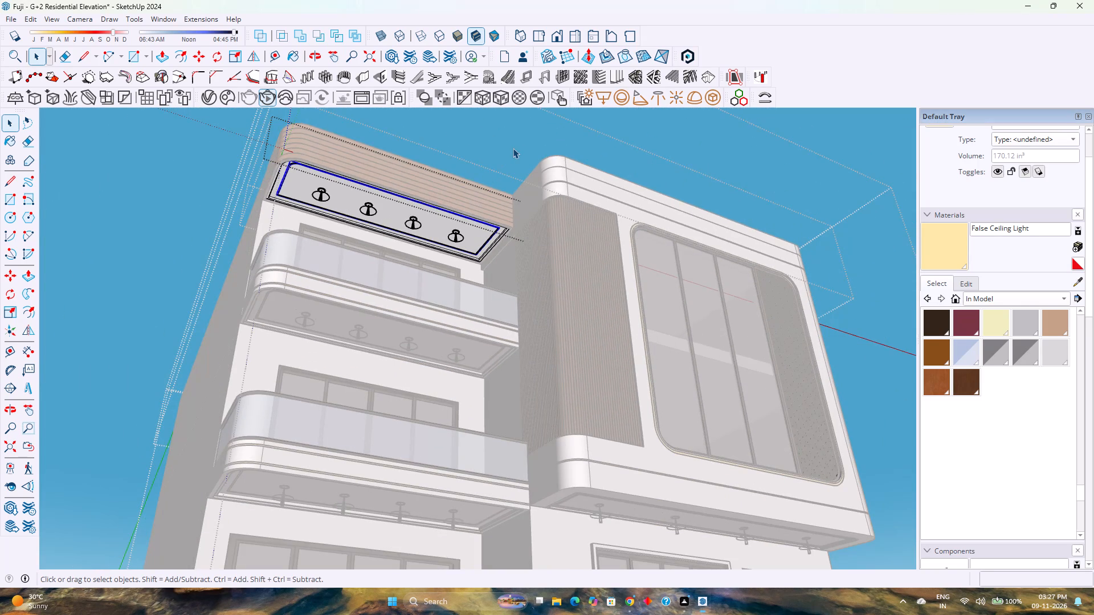
scroll(533, 166, up, 1)
scroll(533, 166, down, 1)
key(Escape)
Save the residential elevation model.
scroll(539, 164, up, 1)
middle_drag(539, 164, 484, 252)
middle_click(484, 252)
middle_click(484, 252)
middle_click(484, 252)
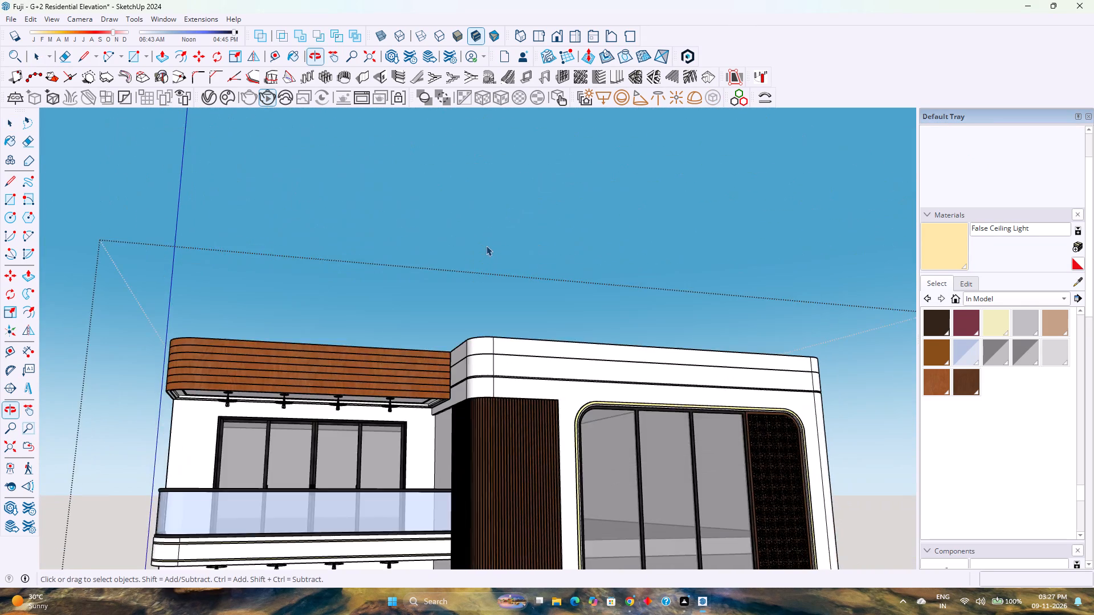
scroll(486, 245, down, 4)
key(ctrl+s)
key(ctrl+s)
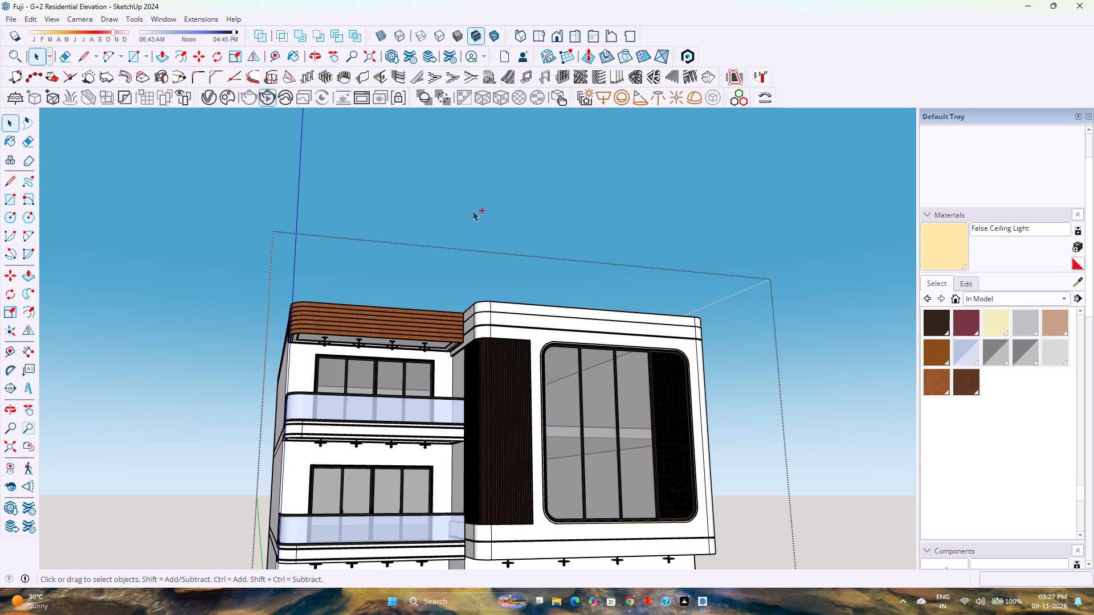
scroll(476, 215, down, 6)
double_click(629, 268)
double_click(835, 97)
Start a V-Ray interactive render of the standard front view with the whole elevation framed.
scroll(561, 362, down, 5)
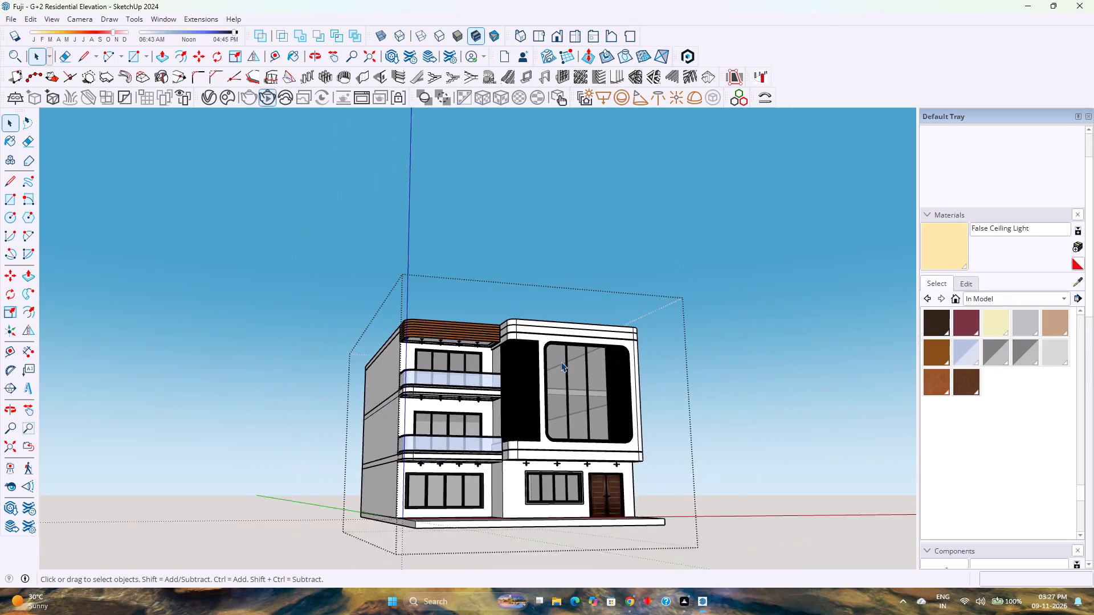
scroll(561, 362, up, 1)
scroll(562, 362, down, 3)
click(555, 31)
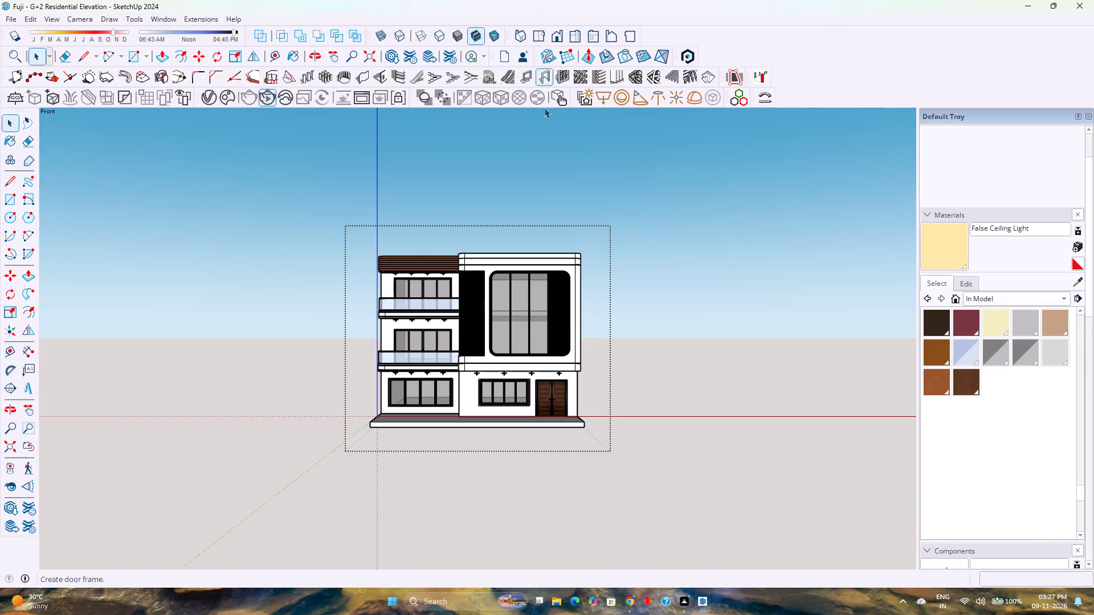
scroll(499, 339, up, 2)
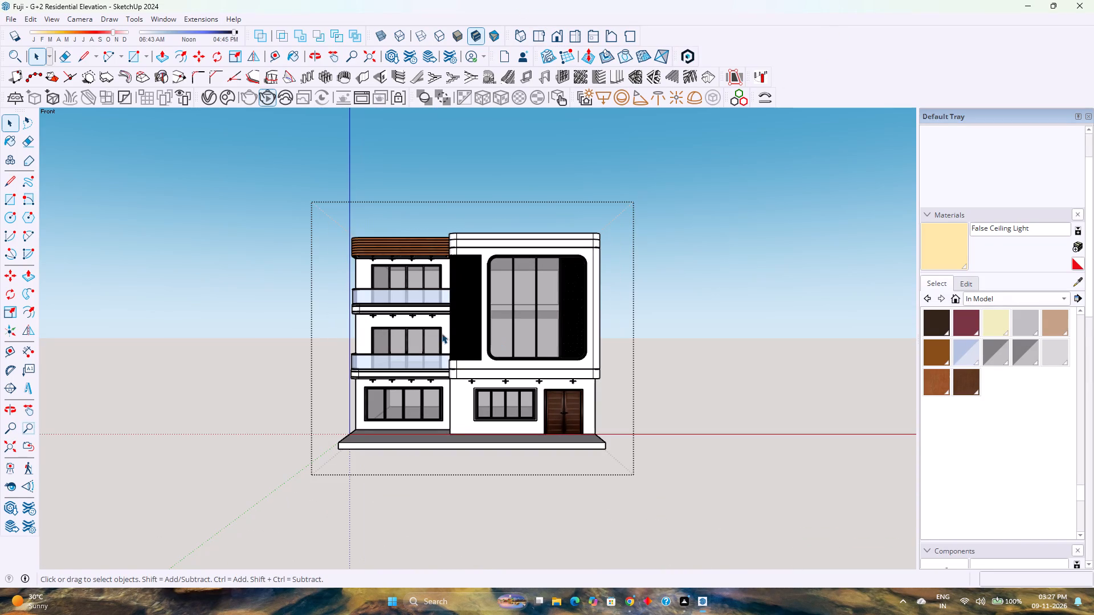
scroll(456, 331, up, 5)
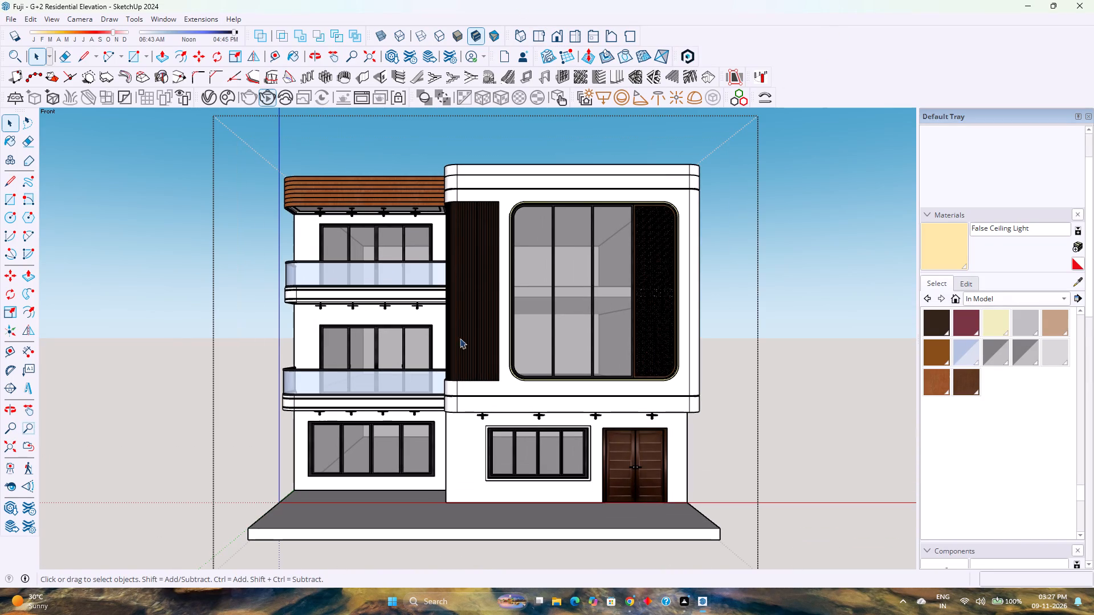
scroll(479, 440, up, 2)
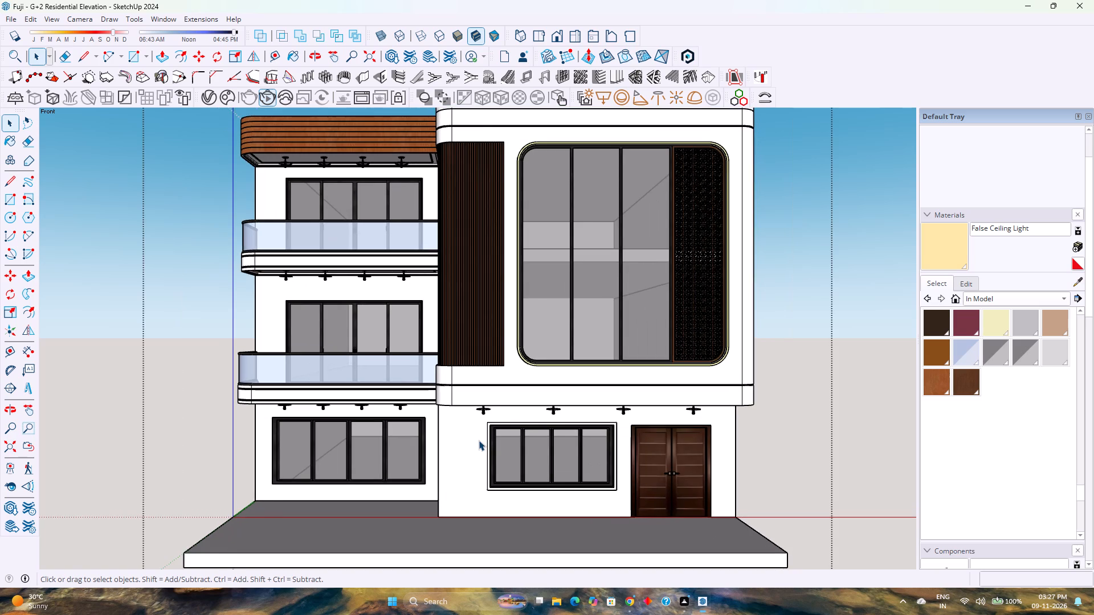
scroll(479, 440, down, 1)
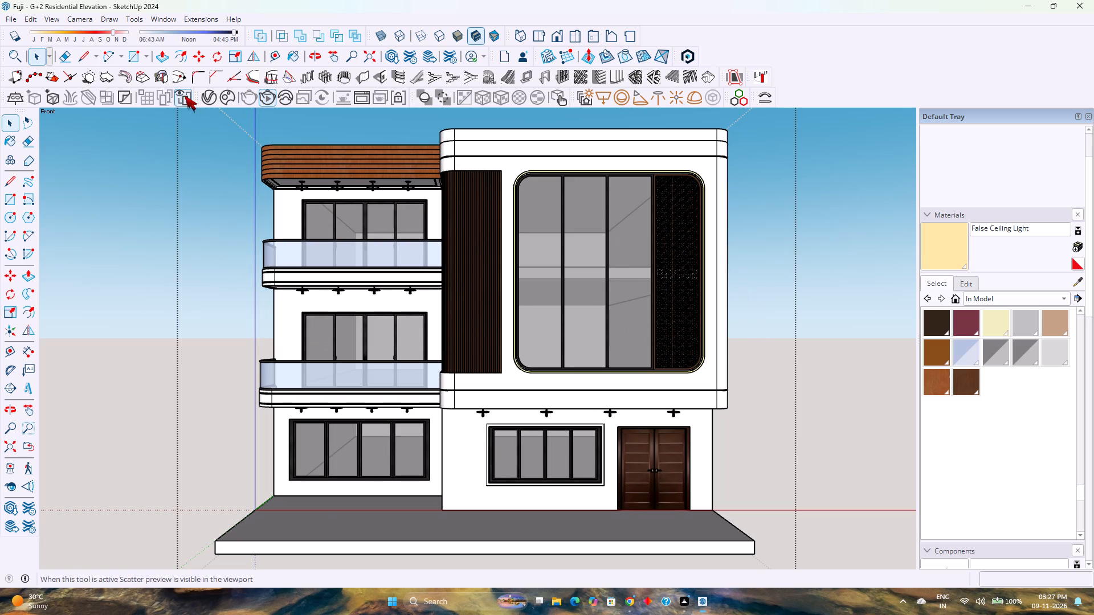
click(266, 100)
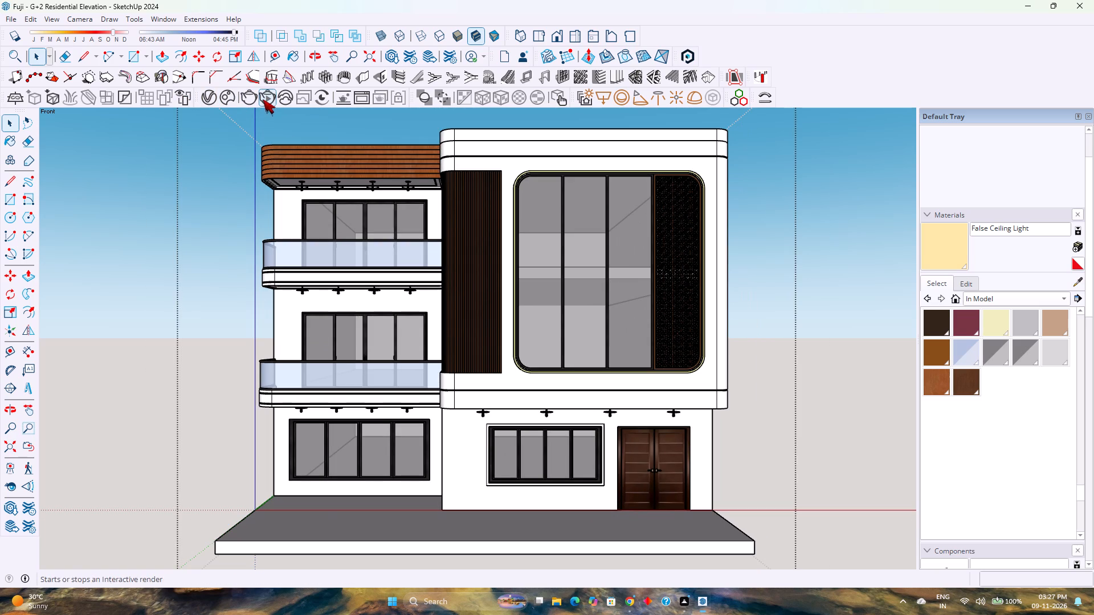
click(263, 99)
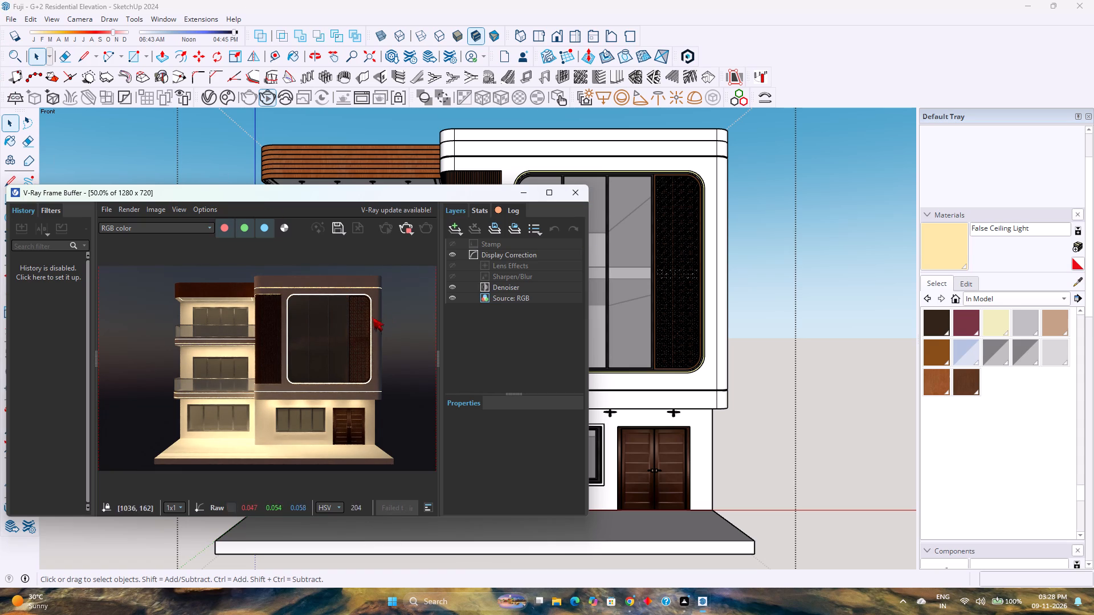
Examine the lighting and materials on the balconies and facade in the rendered front view.
scroll(288, 355, down, 1)
scroll(288, 355, up, 1)
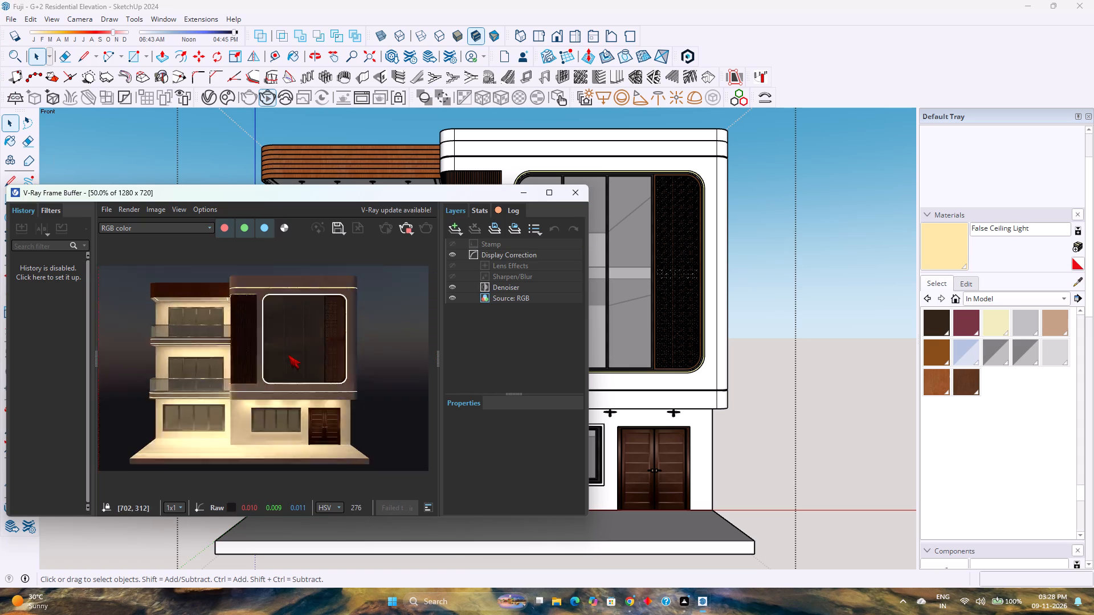
scroll(288, 355, down, 1)
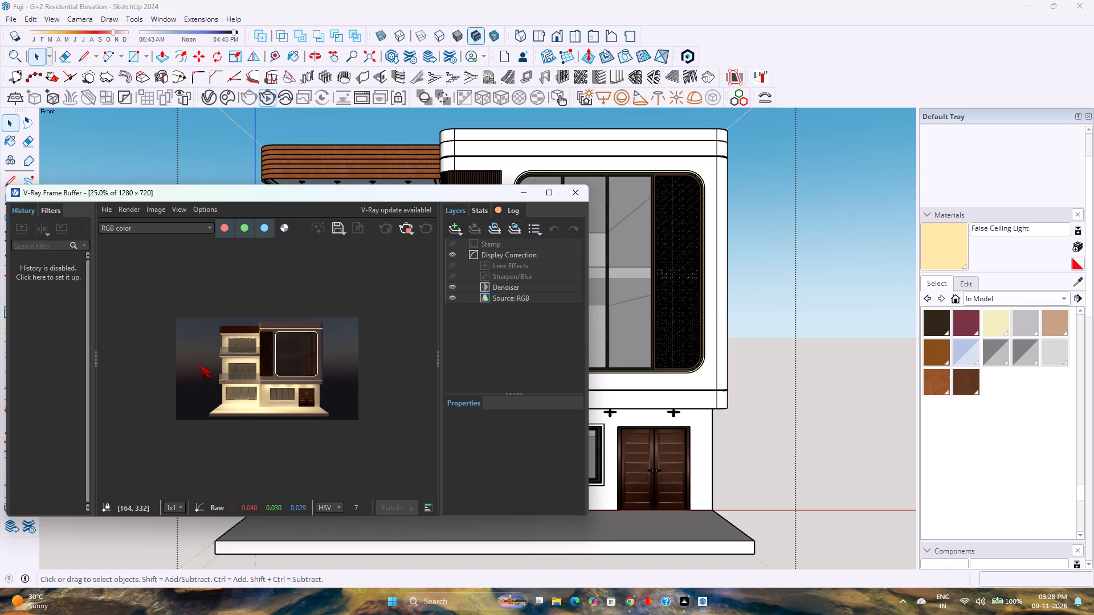
scroll(199, 364, up, 1)
scroll(201, 362, down, 1)
scroll(268, 369, up, 2)
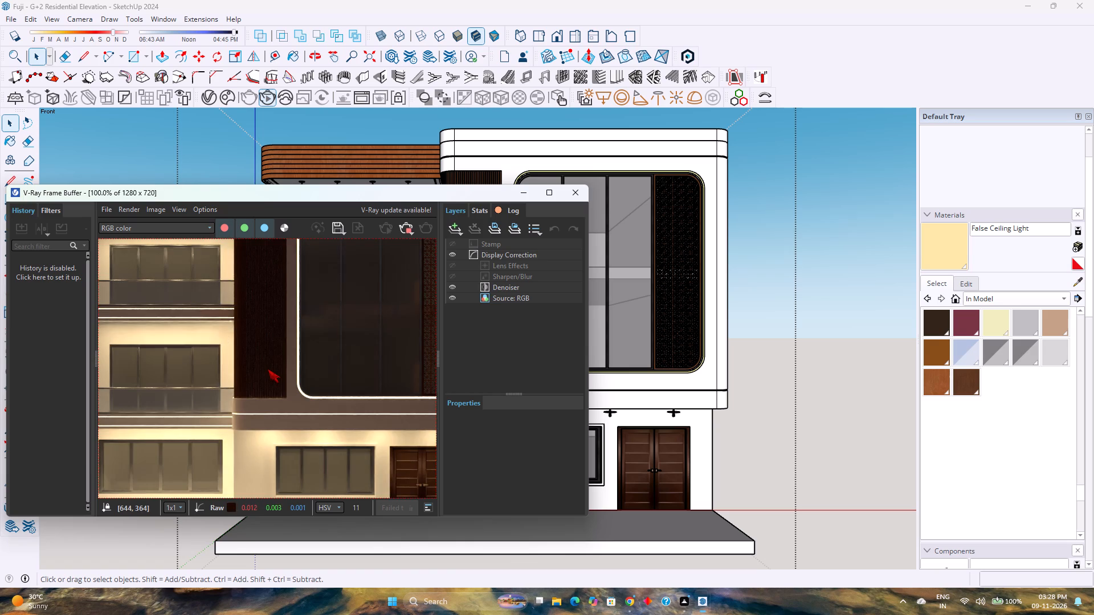
Examine the facade lighting in the rendered front view at close and full-frame zoom, and put the render window away.
scroll(268, 369, down, 1)
scroll(268, 369, up, 1)
scroll(268, 369, down, 1)
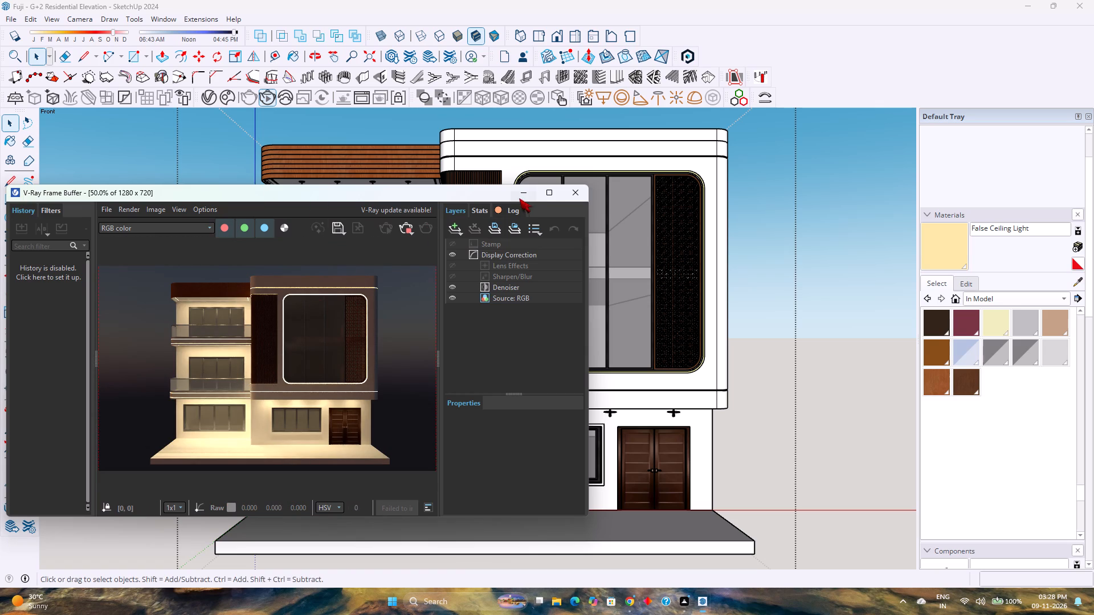
click(521, 191)
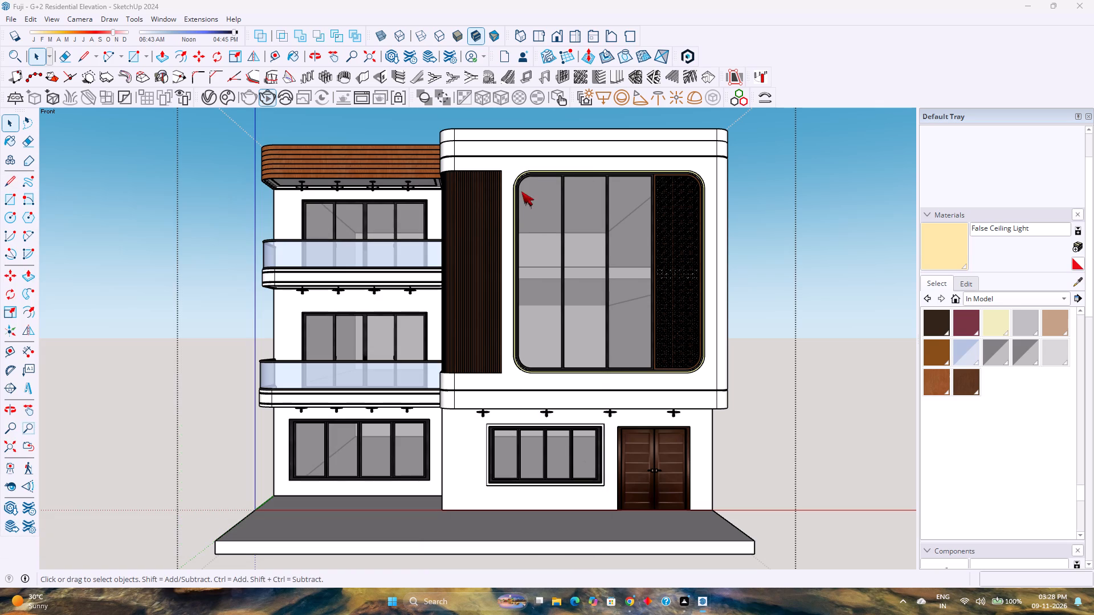
Open the roof slab group for editing from above the building.
scroll(624, 223, down, 2)
middle_drag(618, 224, 598, 272)
middle_drag(595, 276, 591, 285)
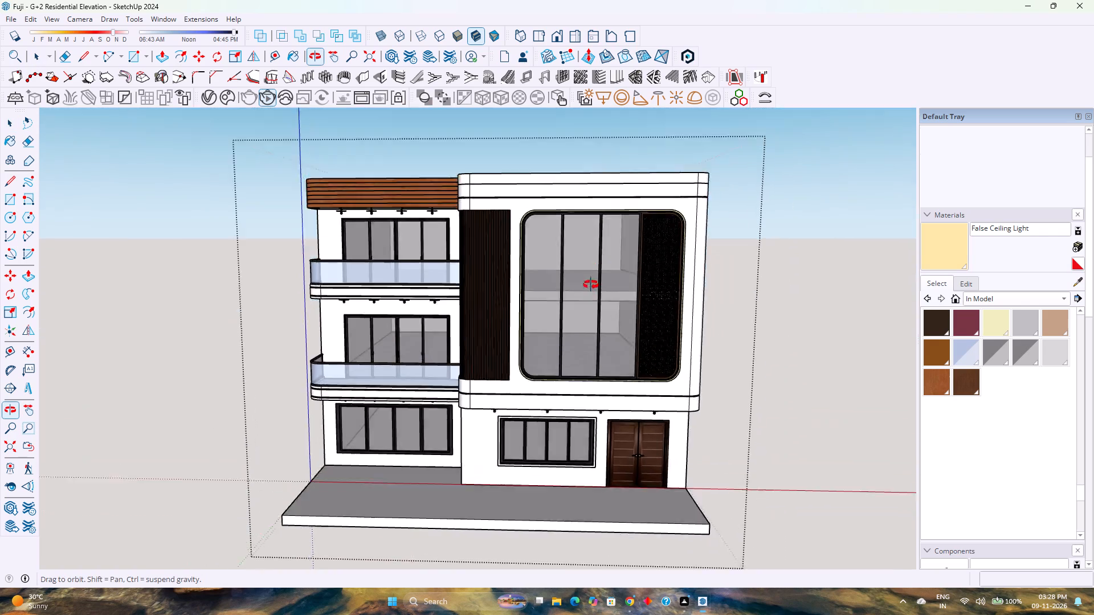
middle_drag(591, 285, 349, 373)
middle_click(349, 373)
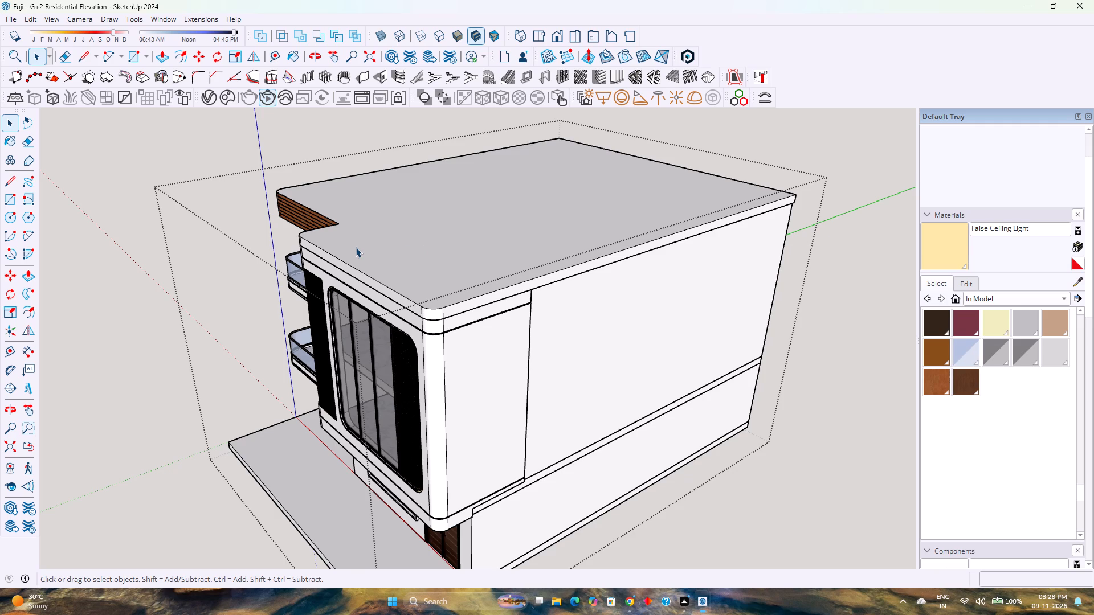
scroll(366, 242, down, 1)
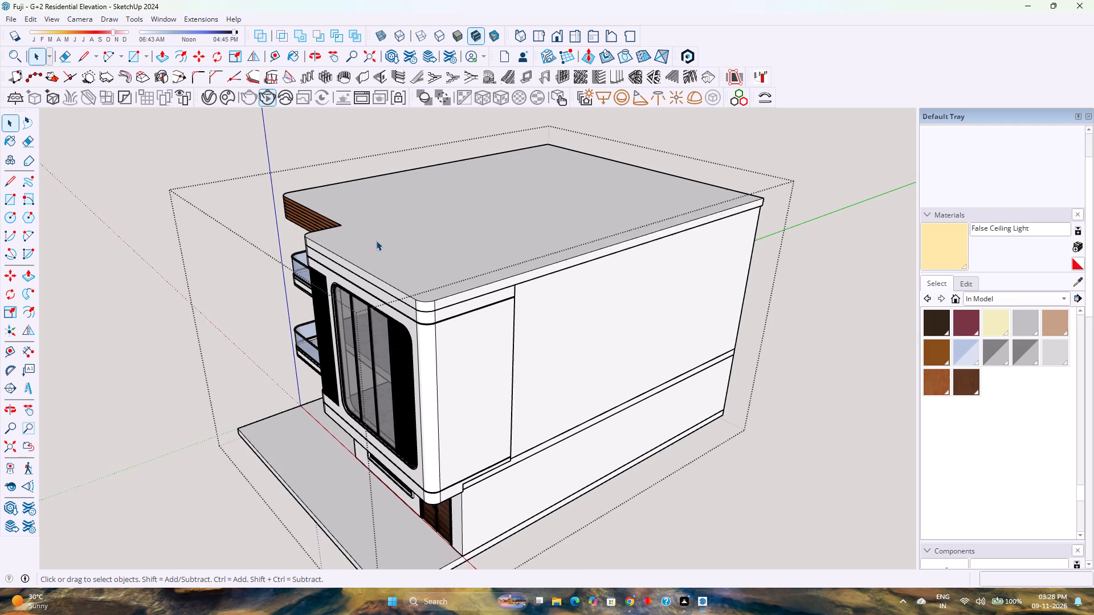
scroll(376, 240, down, 1)
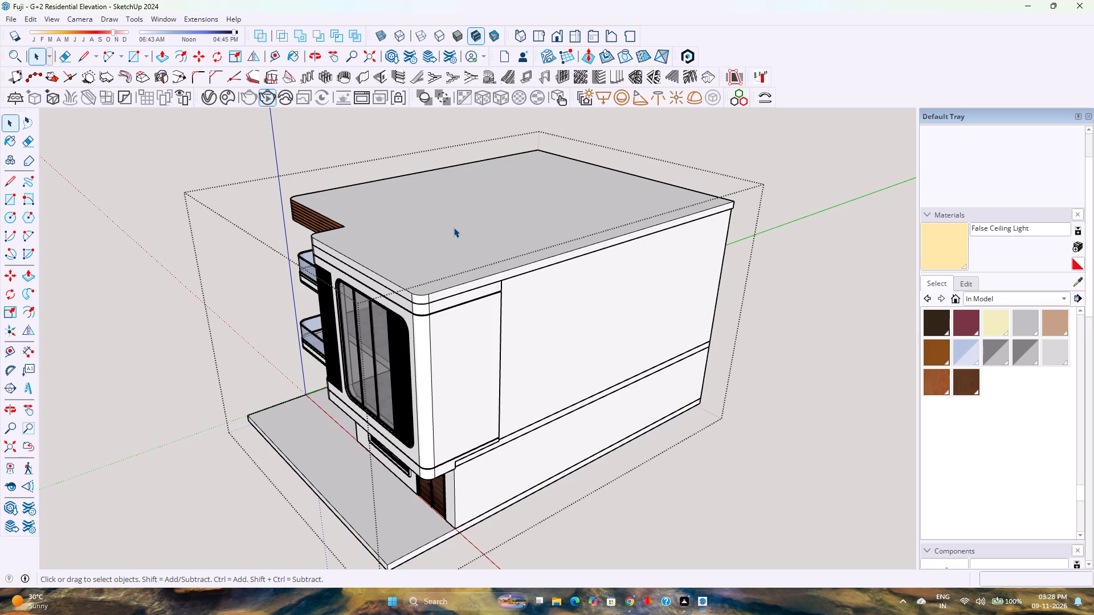
click(414, 233)
click(418, 235)
scroll(418, 236, up, 6)
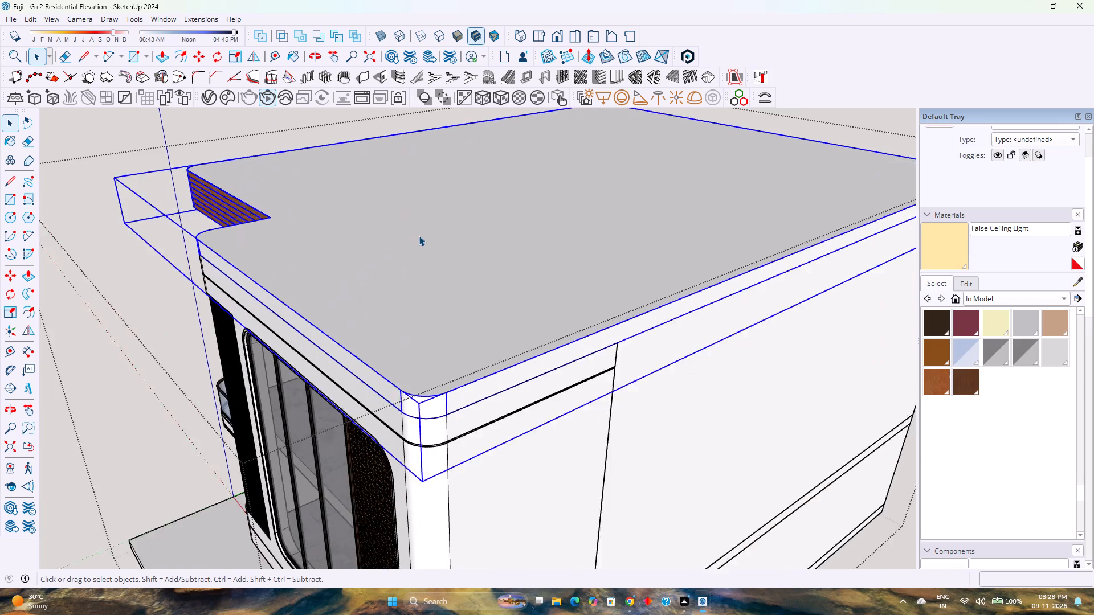
scroll(419, 236, up, 2)
double_click(419, 236)
scroll(418, 237, up, 3)
scroll(418, 237, down, 3)
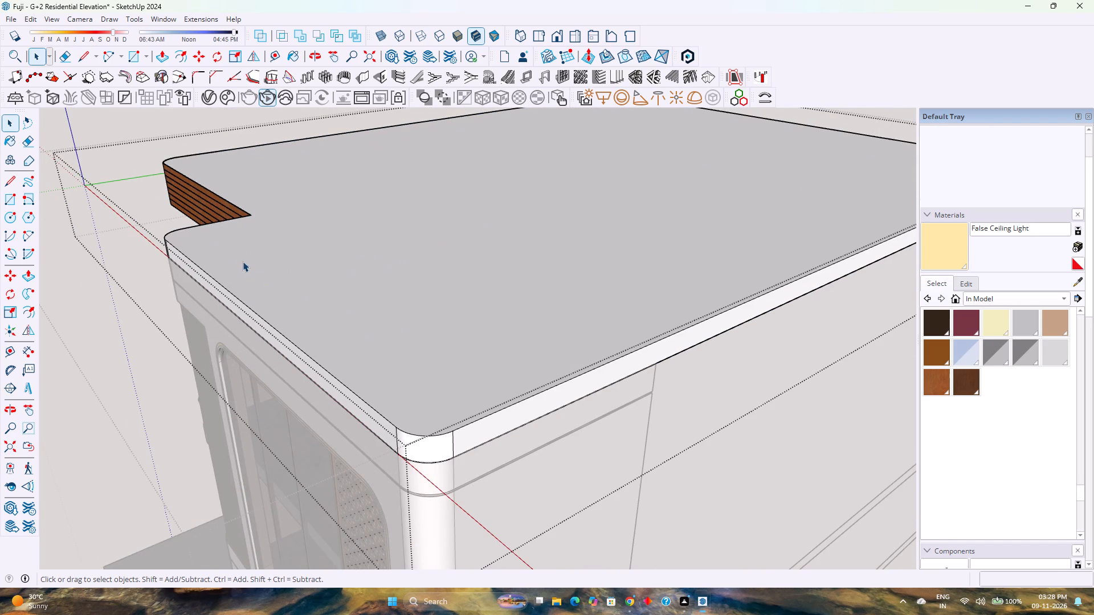
Place a guide line across the roof slab's top face, 6' back from the wood-clad front edge.
click(224, 220)
middle_drag(211, 228, 243, 274)
middle_click(243, 274)
scroll(240, 263, down, 5)
shift+middle_drag(156, 210, 195, 233)
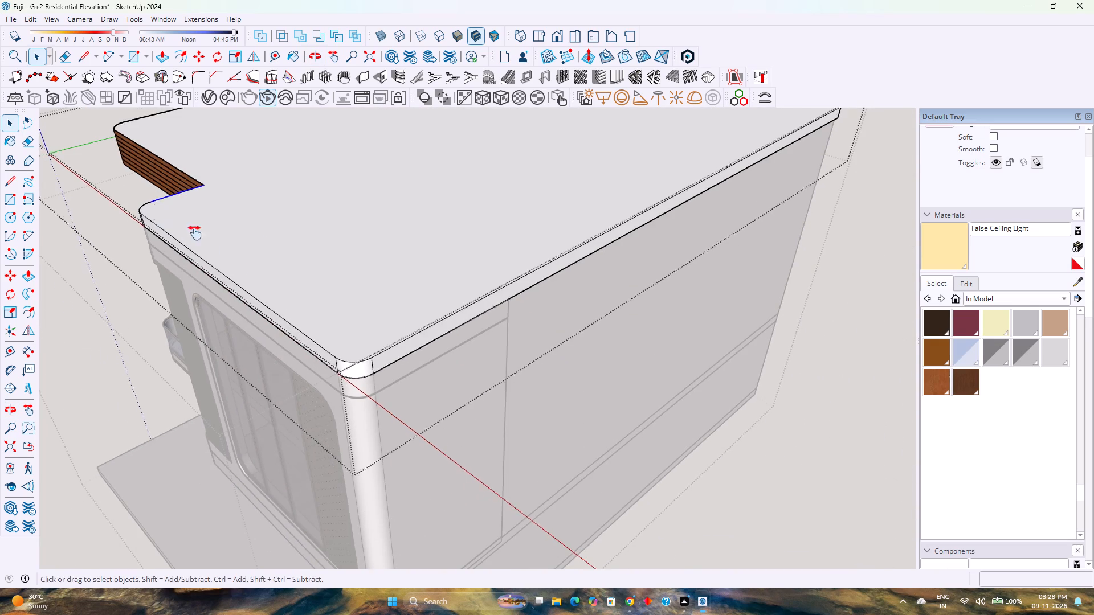
shift+middle_drag(195, 233, 330, 405)
scroll(319, 415, up, 7)
scroll(308, 352, up, 1)
scroll(308, 352, down, 2)
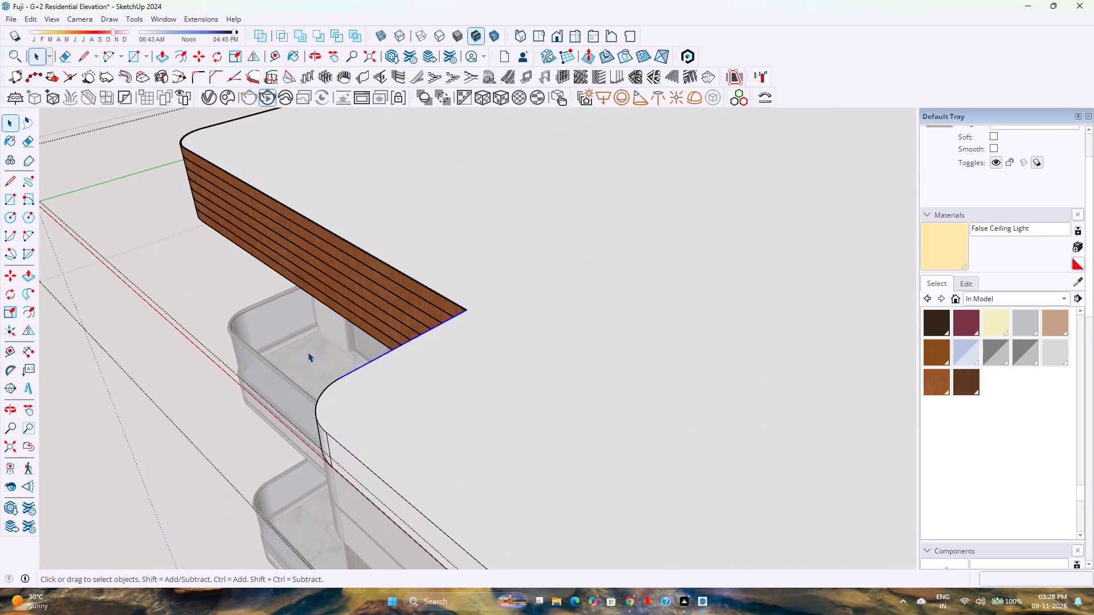
scroll(308, 352, down, 2)
click(475, 251)
shift+middle_drag(468, 264, 256, 350)
shift+middle_click(255, 350)
scroll(256, 342, down, 5)
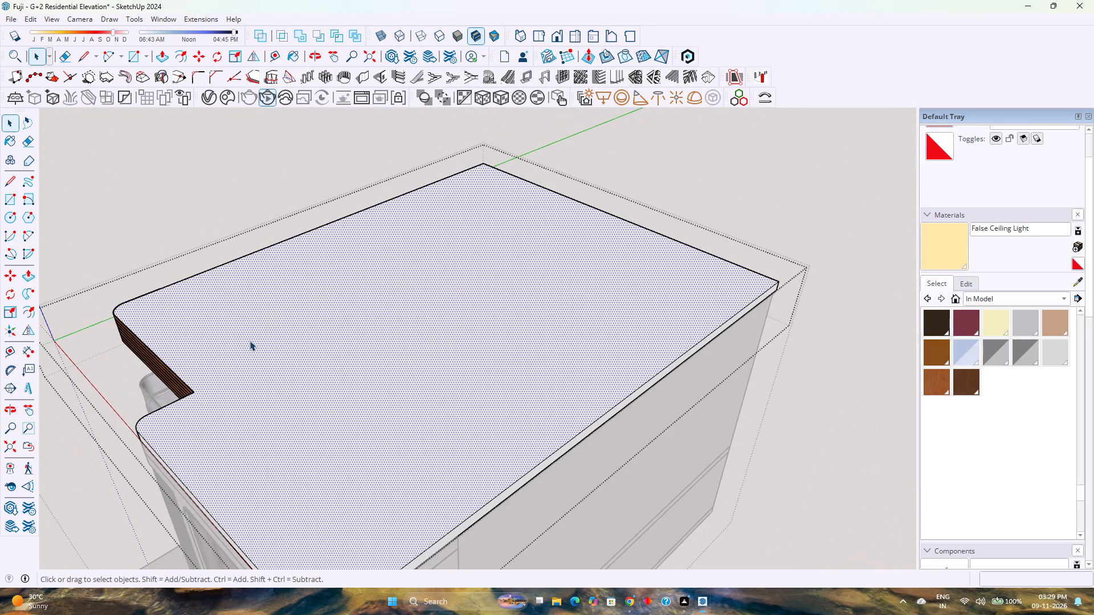
click(270, 58)
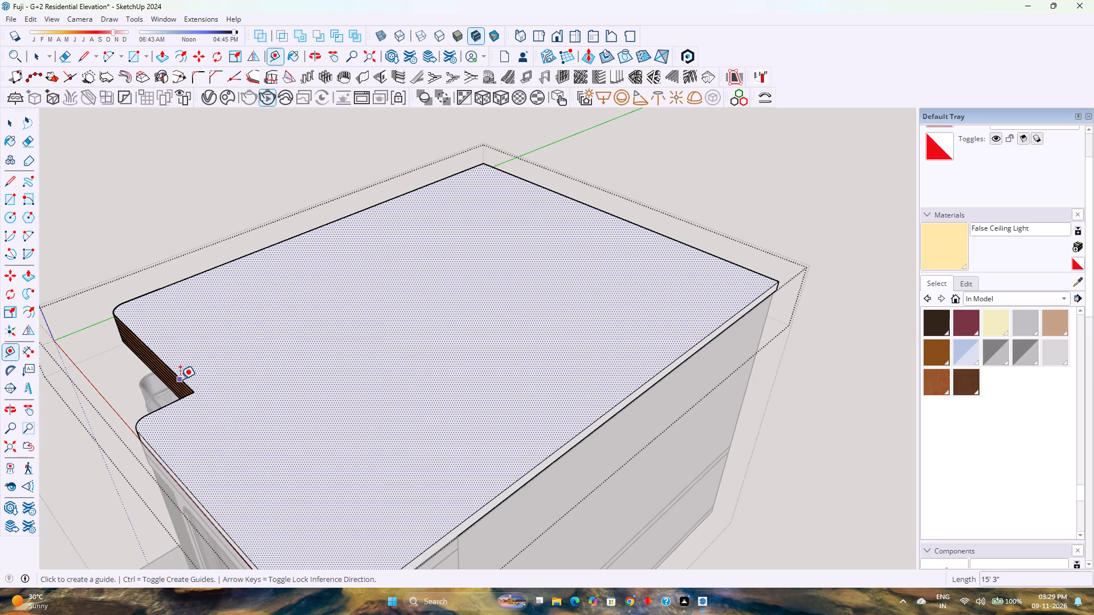
click(180, 379)
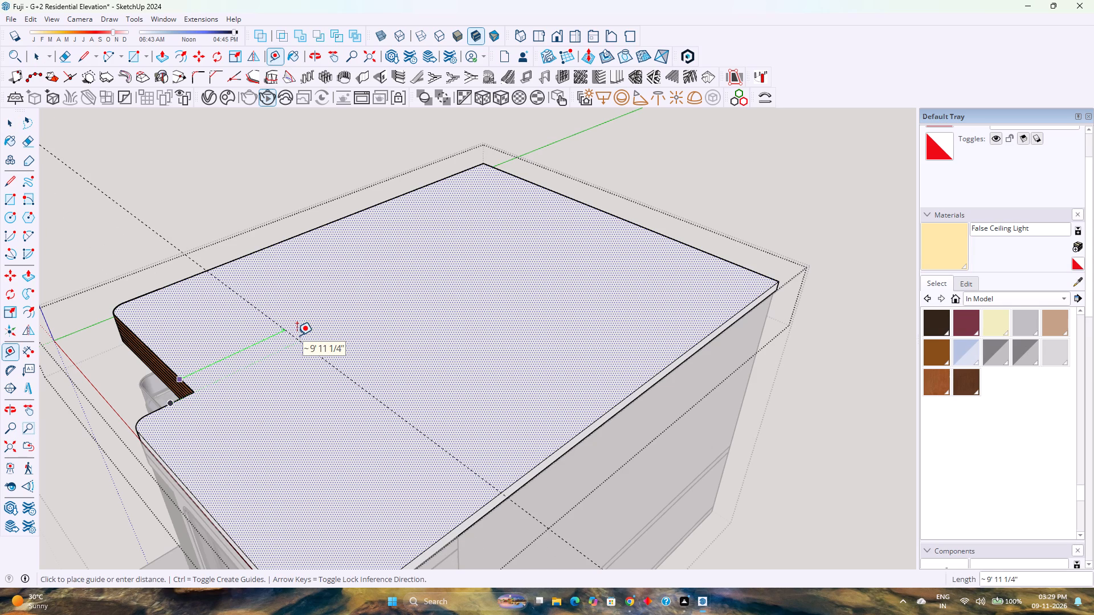
text(6')
key(Return)
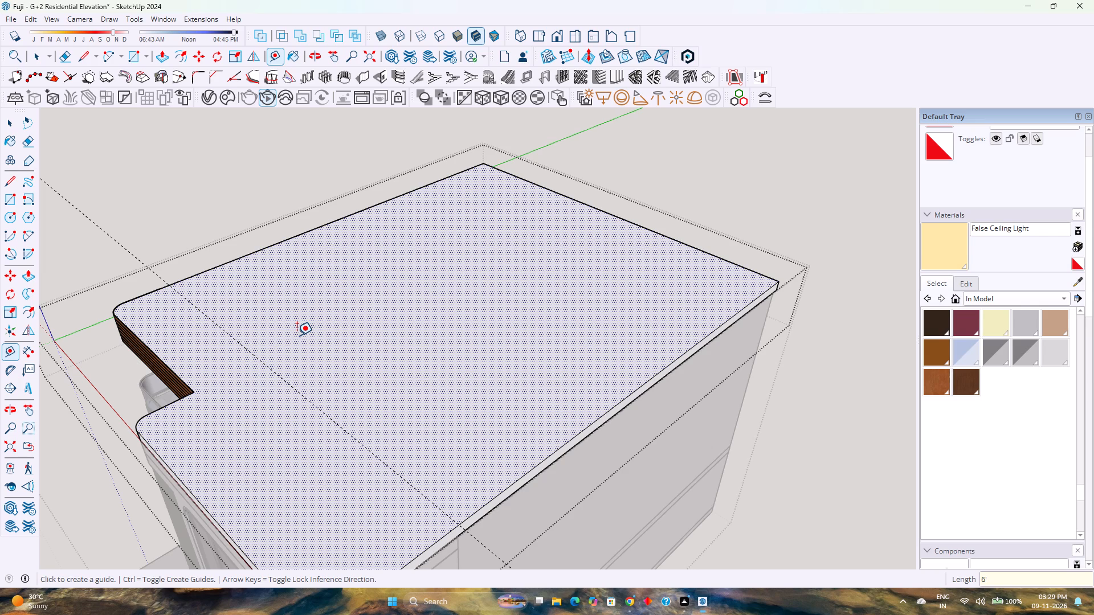
Draw a line along the guide from one side edge of the roof's top face to the other, splitting the face.
scroll(296, 335, down, 3)
middle_drag(107, 360, 541, 273)
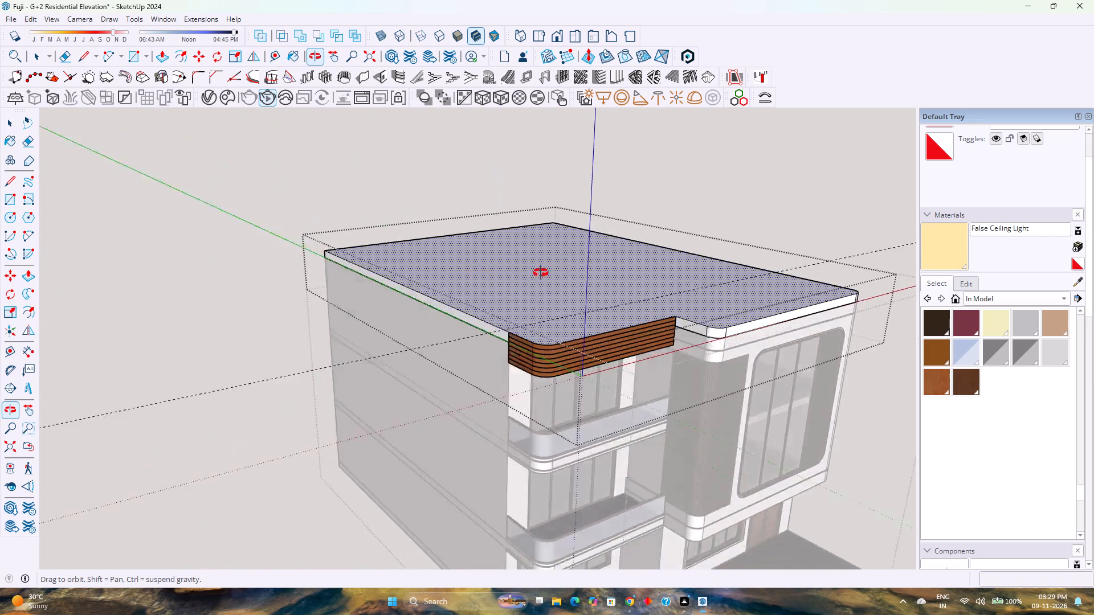
middle_drag(541, 273, 604, 275)
middle_drag(604, 275, 190, 352)
scroll(272, 329, down, 4)
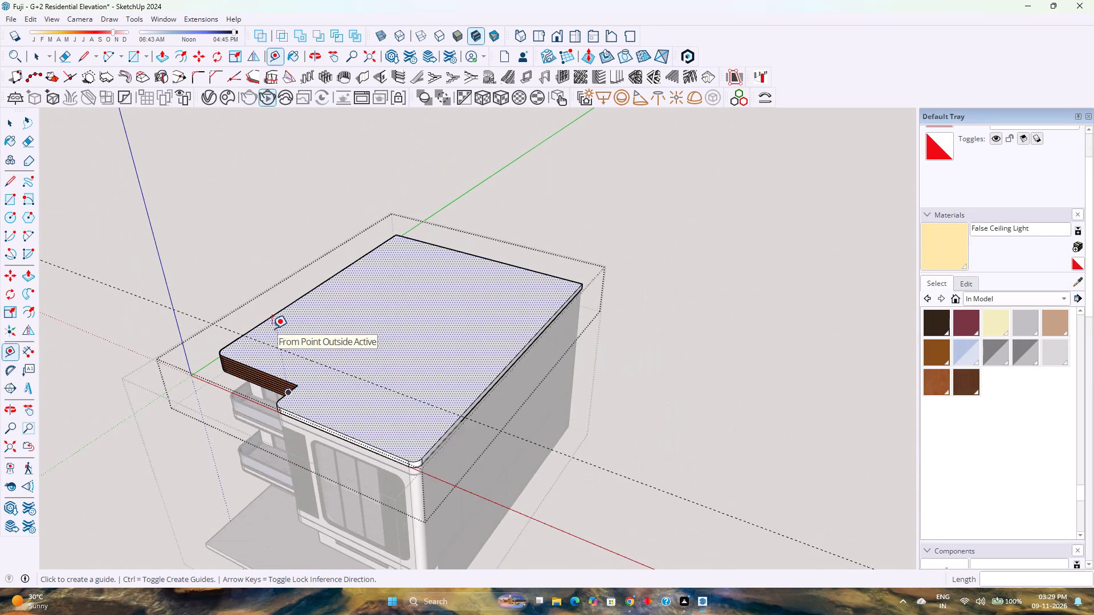
scroll(272, 329, up, 5)
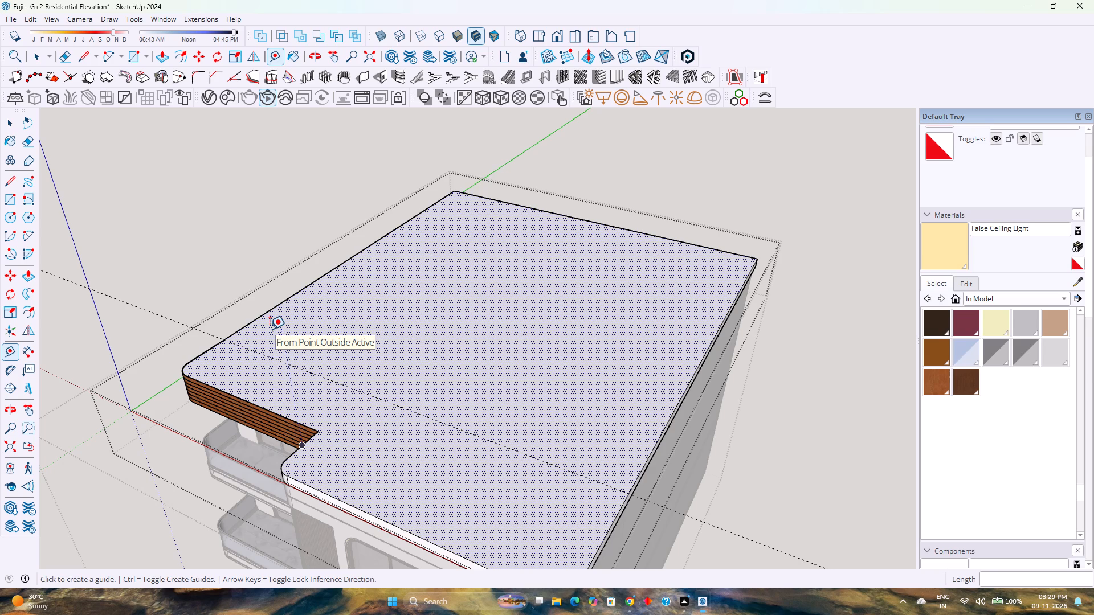
key(l)
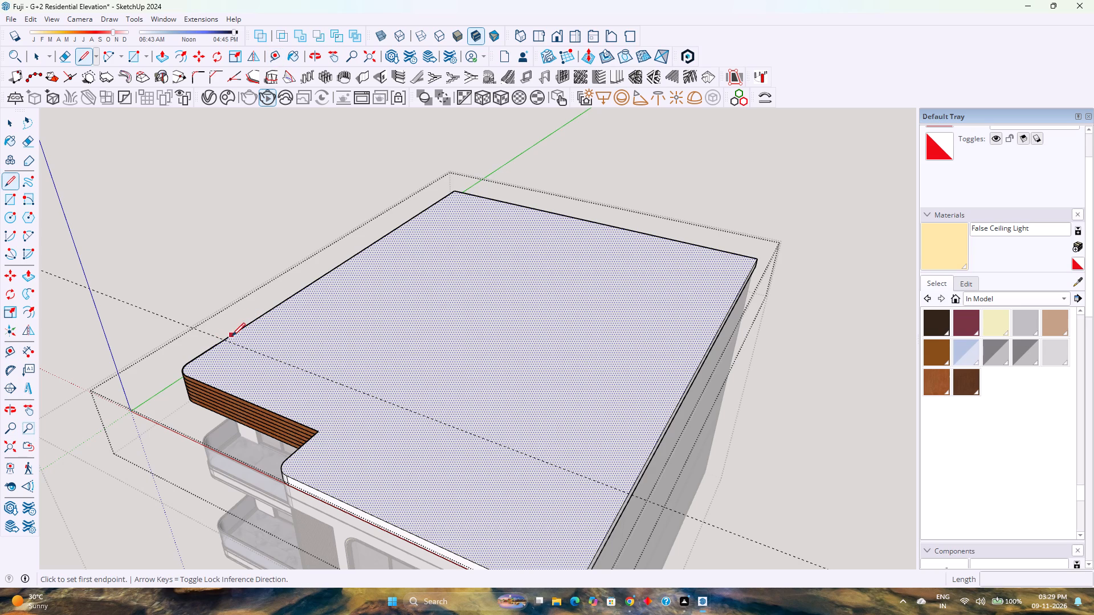
click(227, 338)
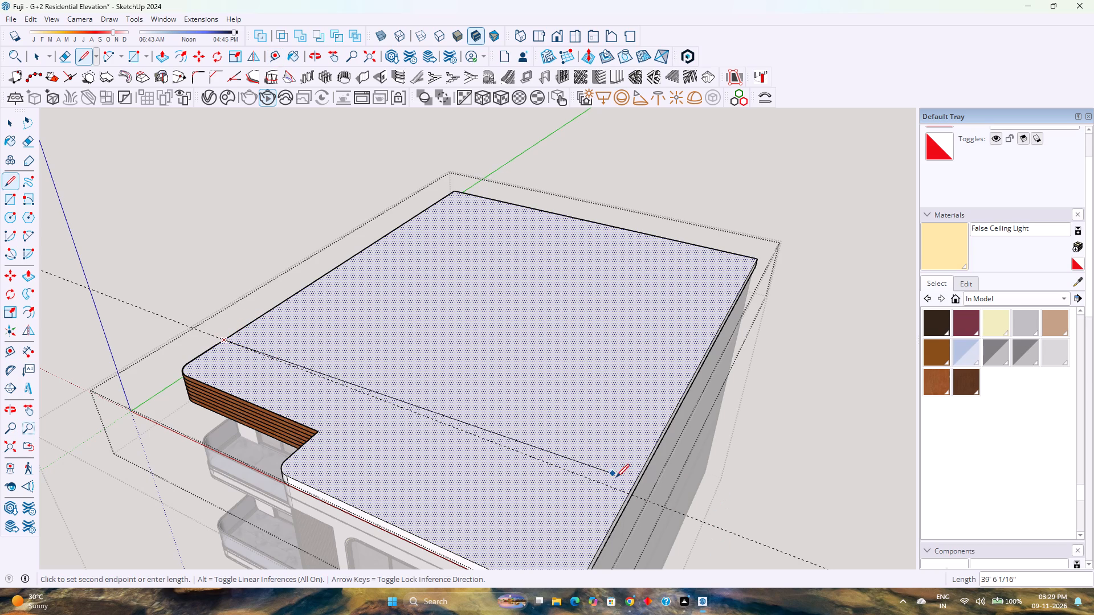
click(628, 491)
key(space)
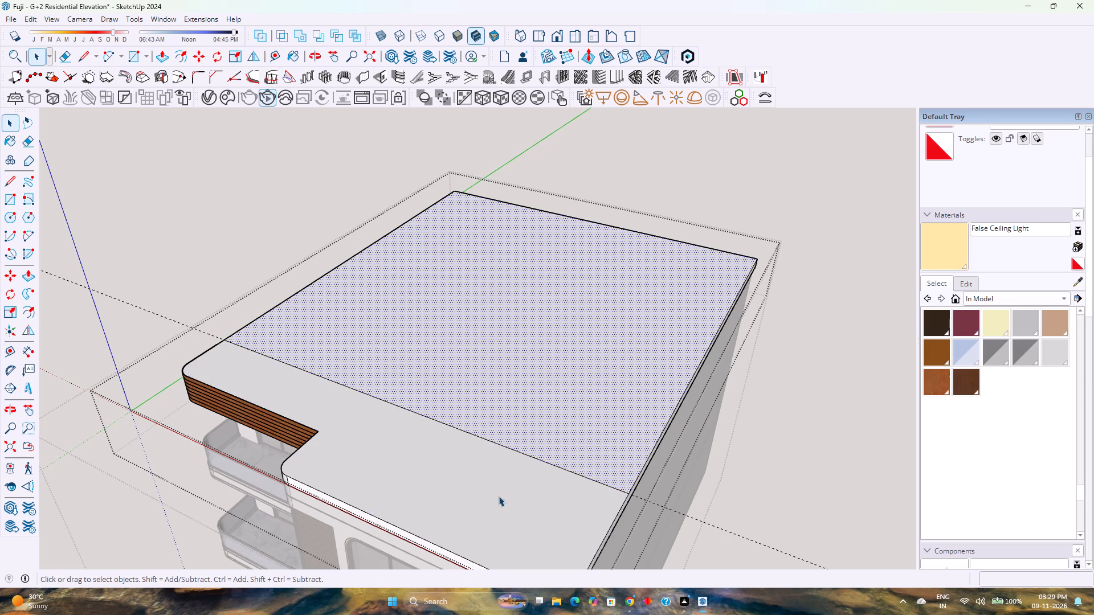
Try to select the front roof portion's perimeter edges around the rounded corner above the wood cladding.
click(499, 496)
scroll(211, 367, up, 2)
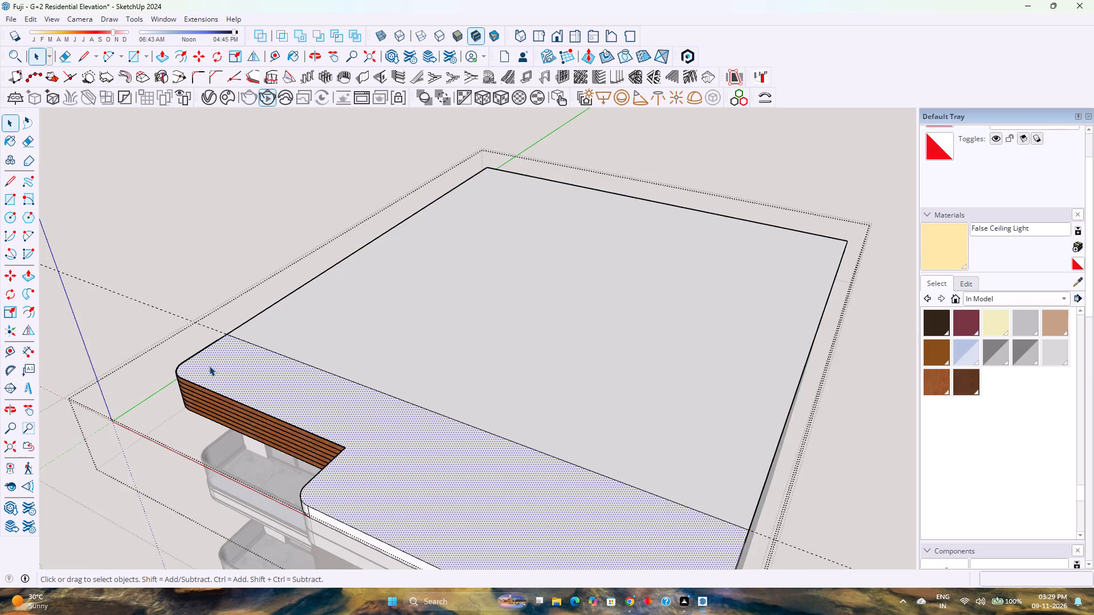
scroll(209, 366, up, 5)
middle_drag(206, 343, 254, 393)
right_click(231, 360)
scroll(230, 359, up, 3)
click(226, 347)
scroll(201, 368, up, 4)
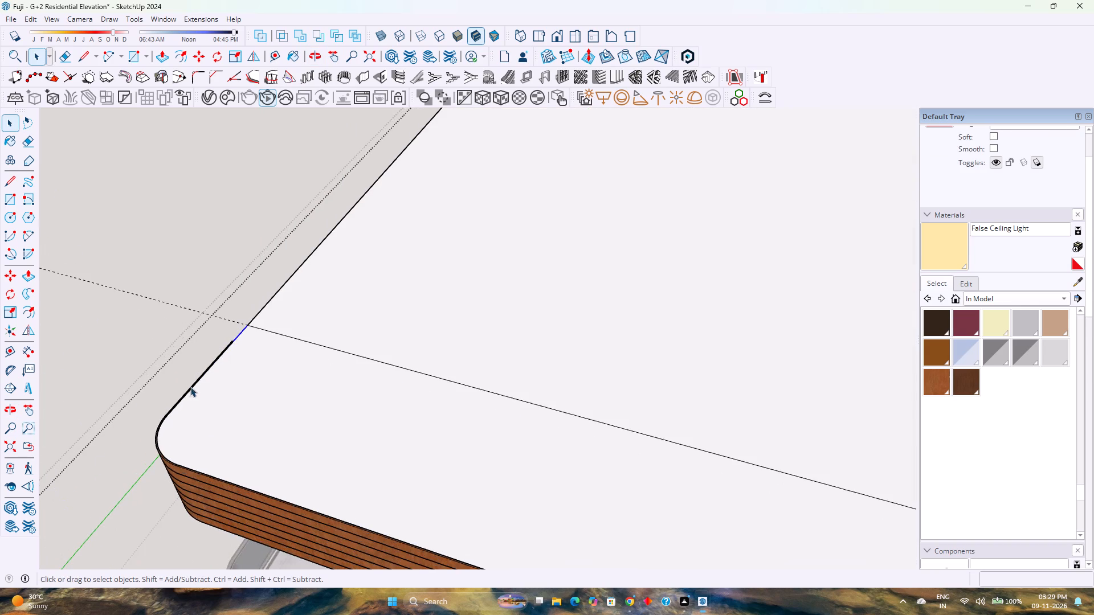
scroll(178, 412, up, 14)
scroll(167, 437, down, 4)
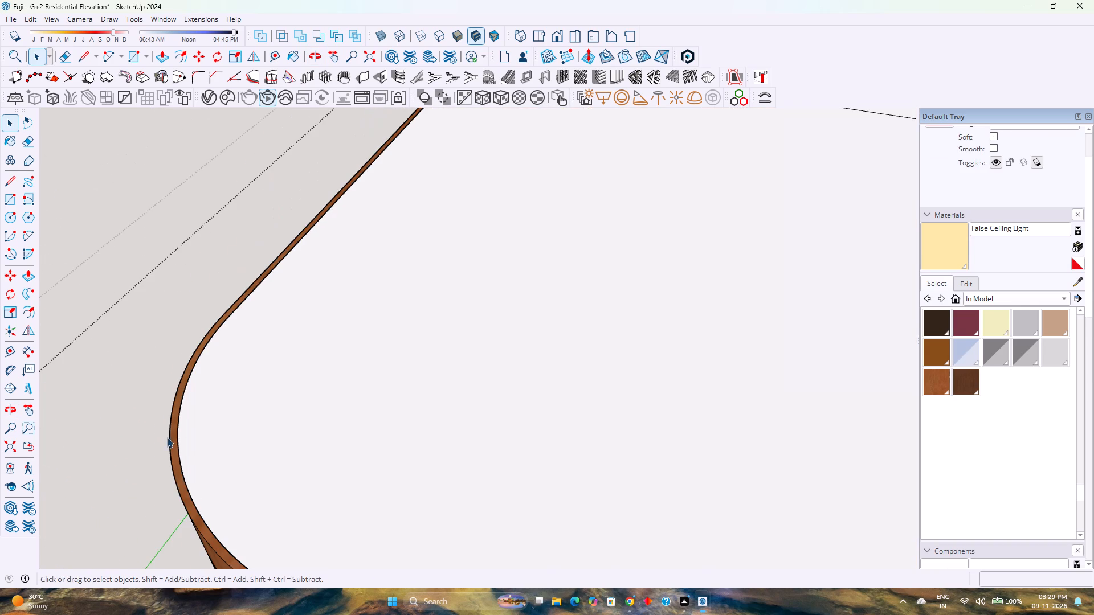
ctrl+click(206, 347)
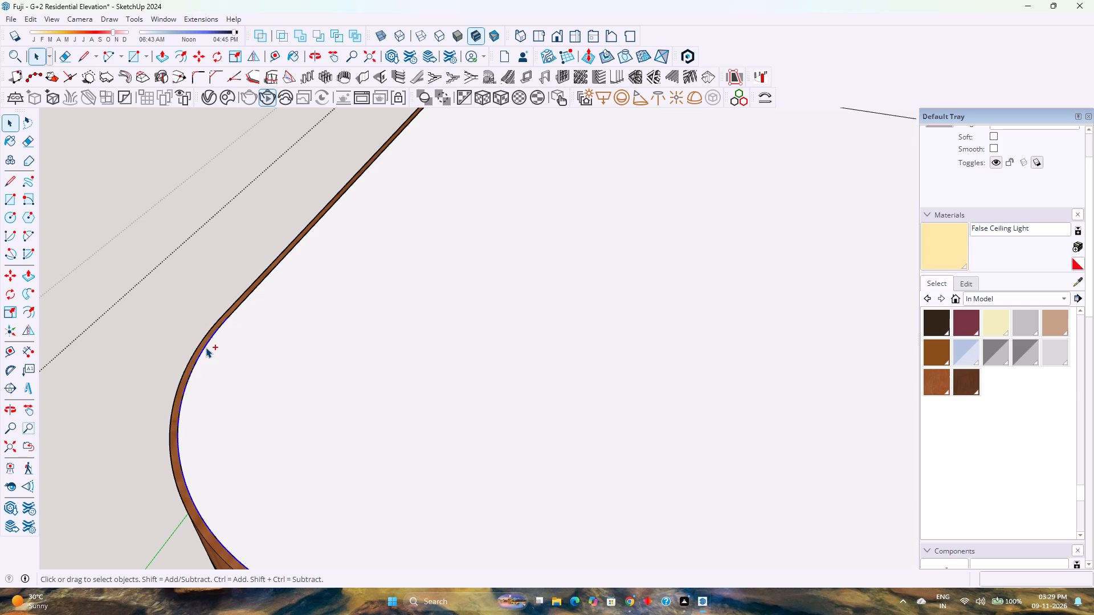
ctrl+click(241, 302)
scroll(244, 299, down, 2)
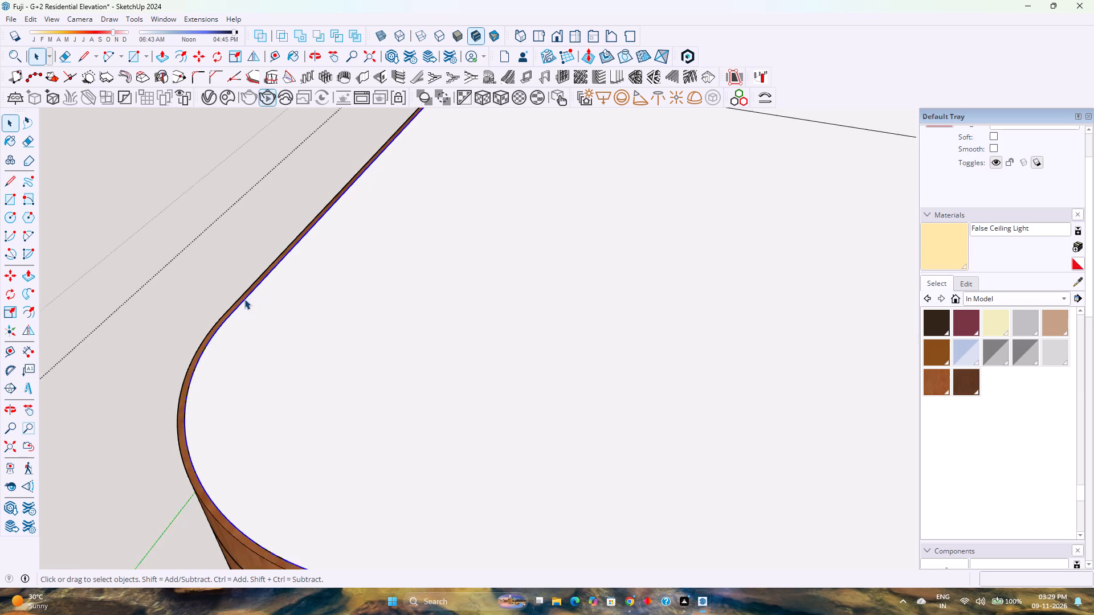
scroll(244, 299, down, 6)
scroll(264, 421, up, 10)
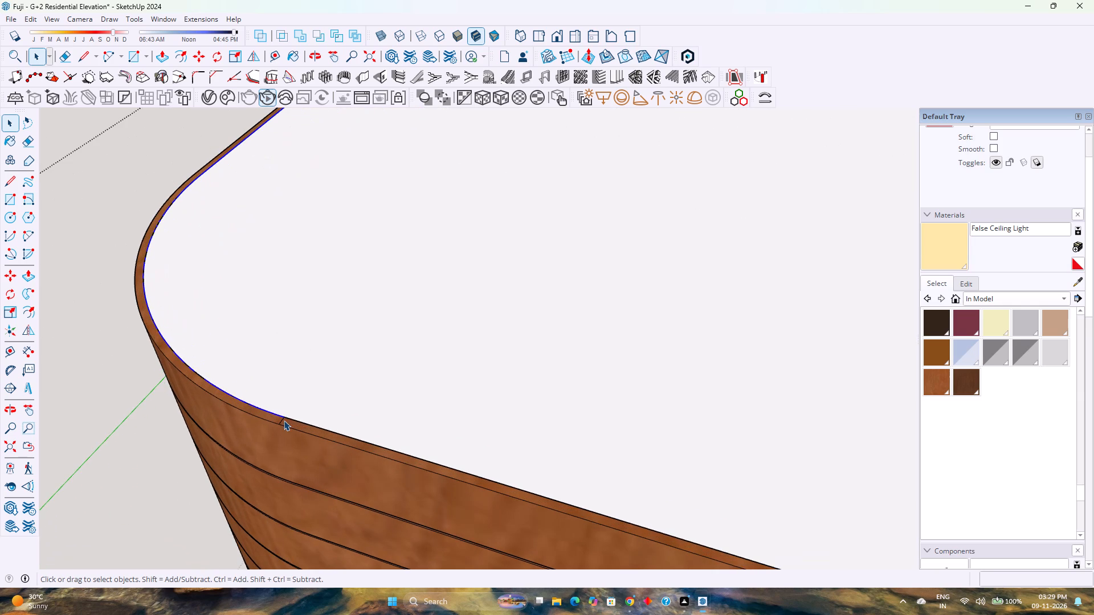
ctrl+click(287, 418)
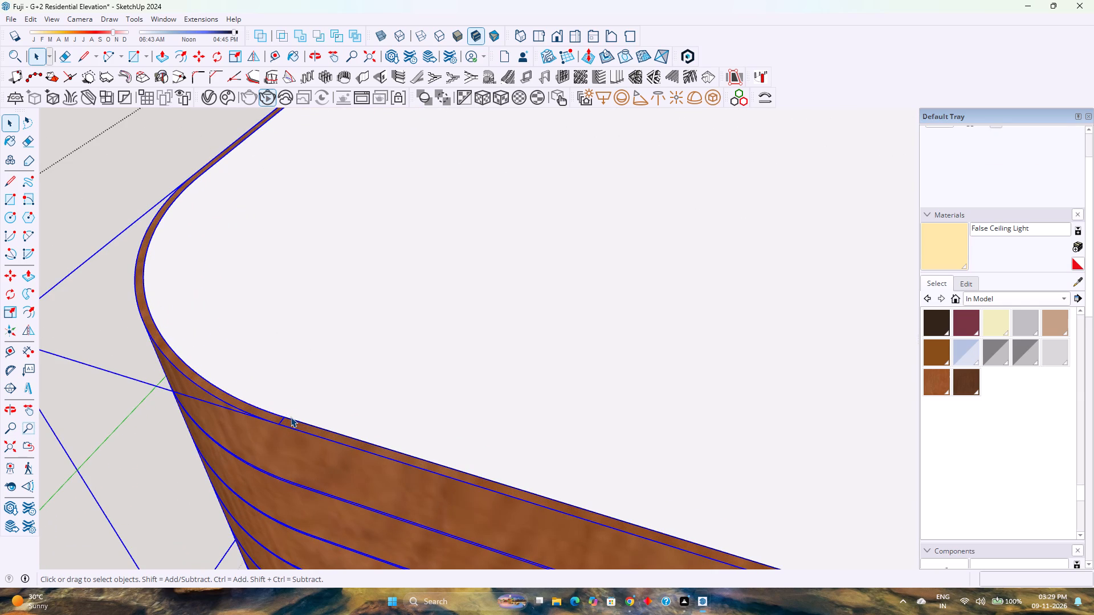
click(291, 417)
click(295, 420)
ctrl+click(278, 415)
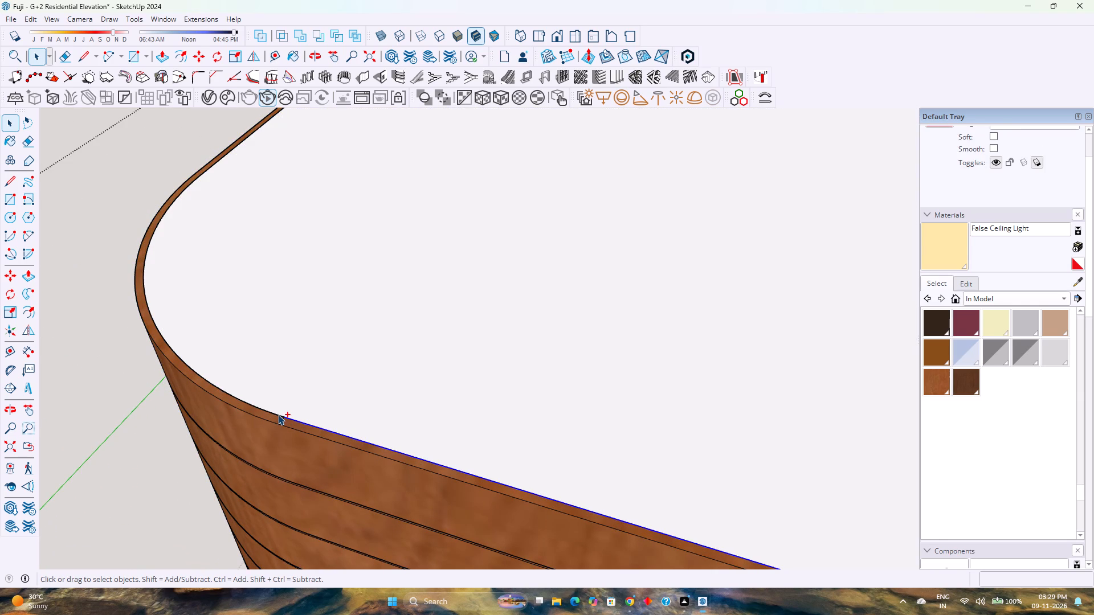
Hide the wood cladding group that wraps the roof slab's front overhang.
right_click(270, 417)
scroll(346, 265, up, 1)
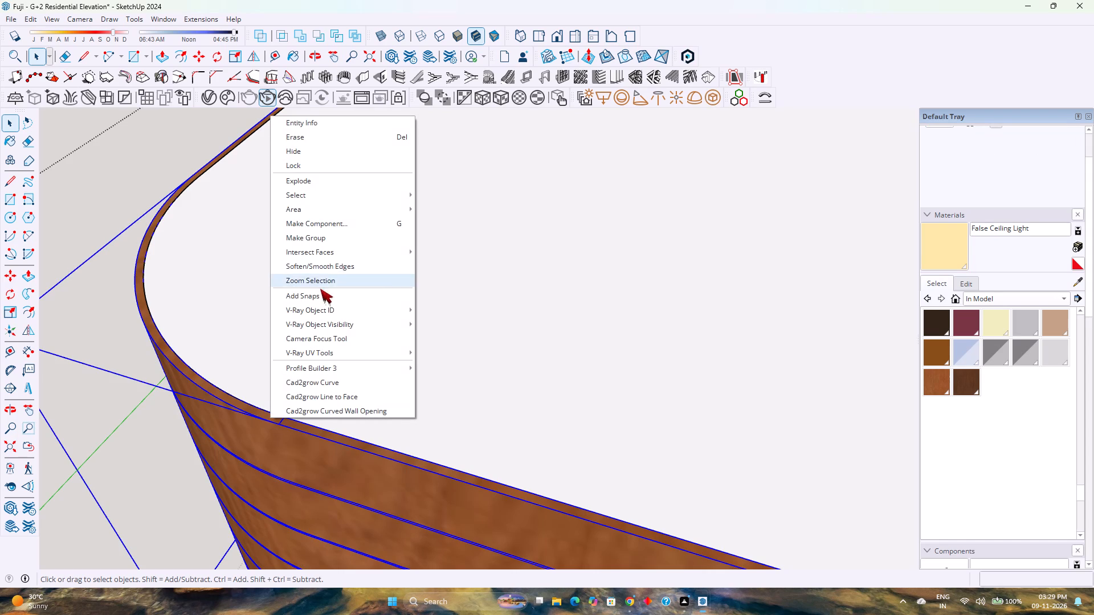
key(Escape)
click(273, 452)
right_click(273, 452)
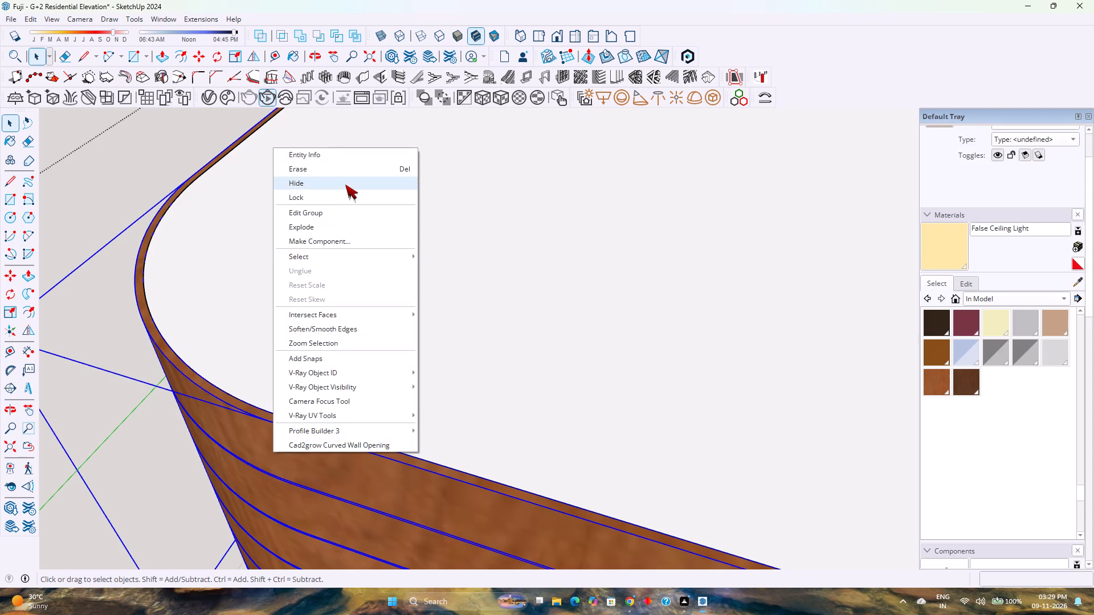
click(345, 184)
Offset the front roof portion's perimeter edges, from the splitting line around the rounded corners and notch, 6" inward.
click(268, 411)
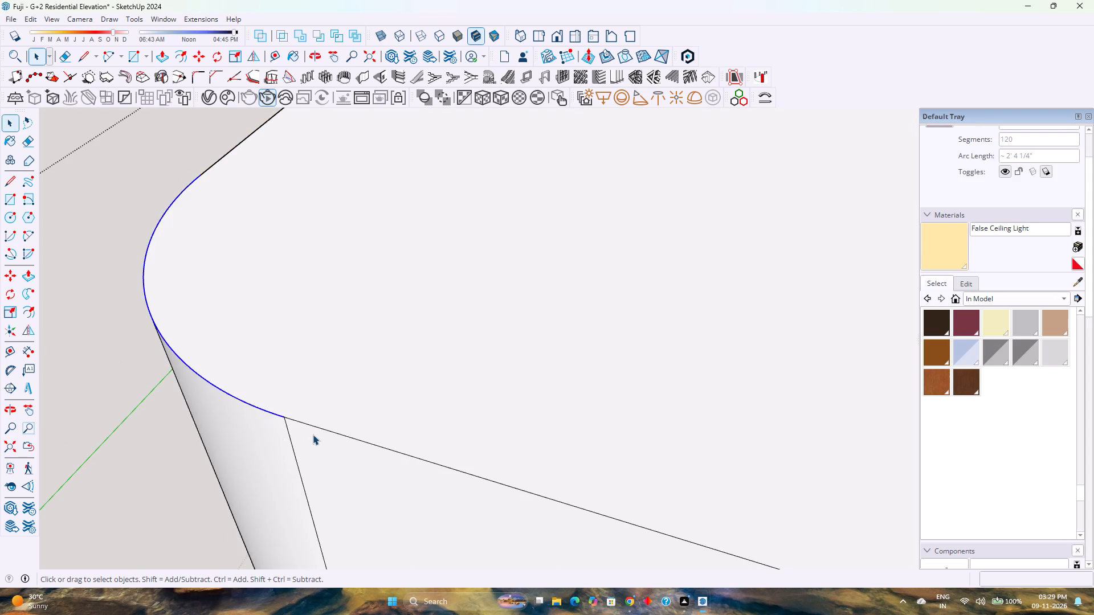
ctrl+click(313, 426)
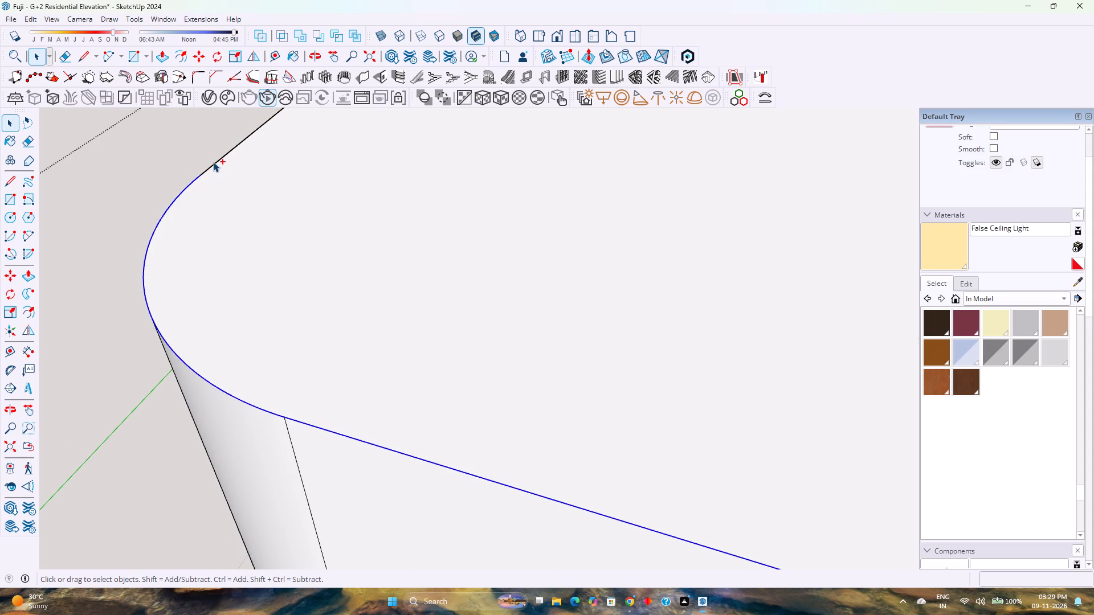
ctrl+click(213, 162)
ctrl+click(214, 166)
scroll(226, 334, down, 9)
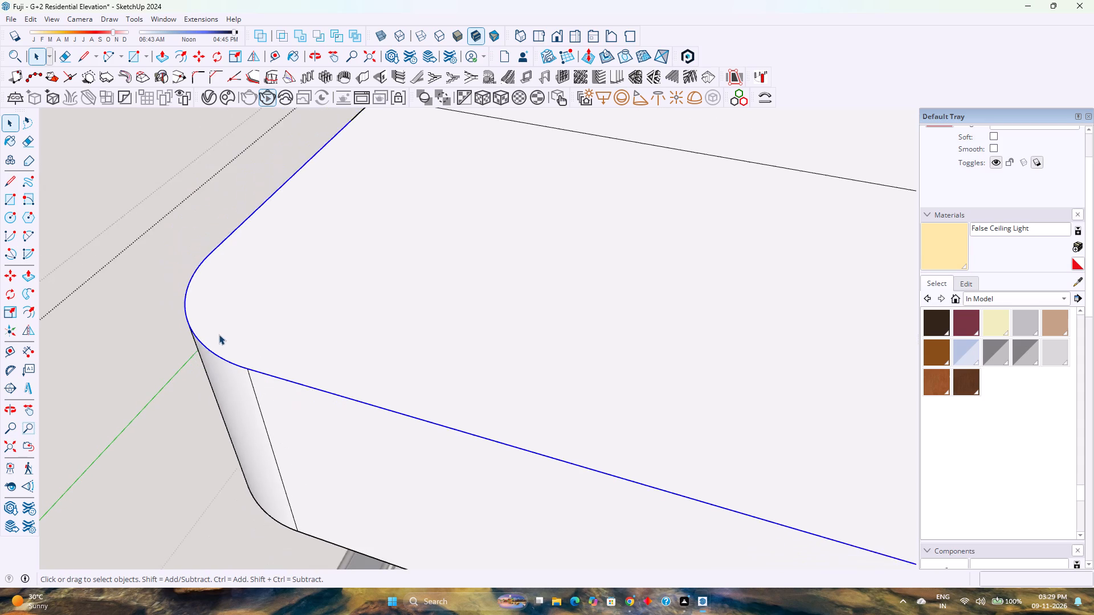
scroll(219, 334, down, 4)
ctrl+click(324, 166)
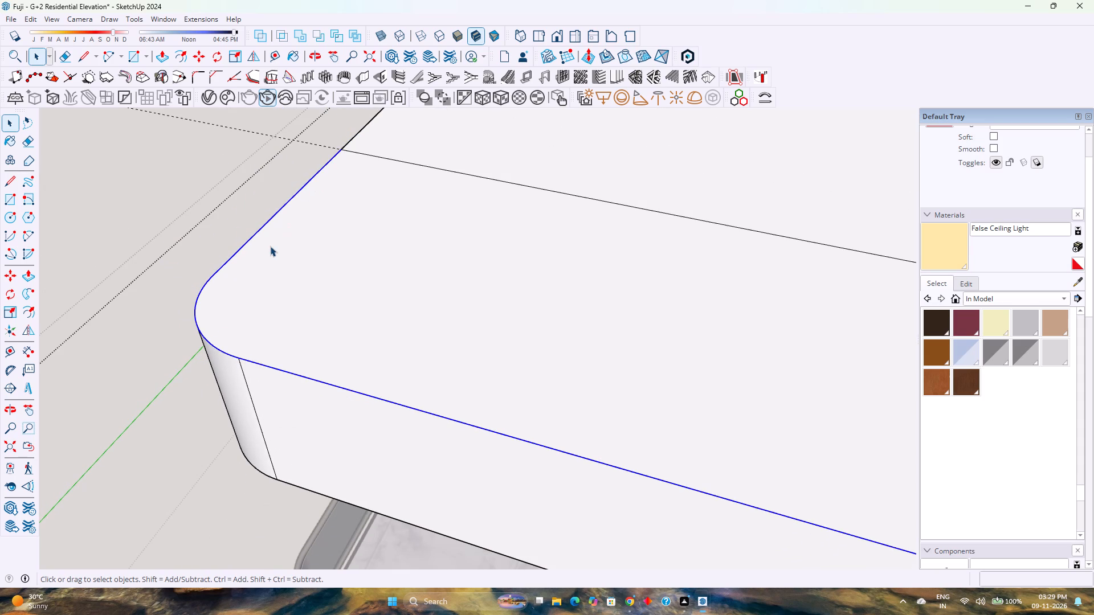
scroll(267, 252, down, 10)
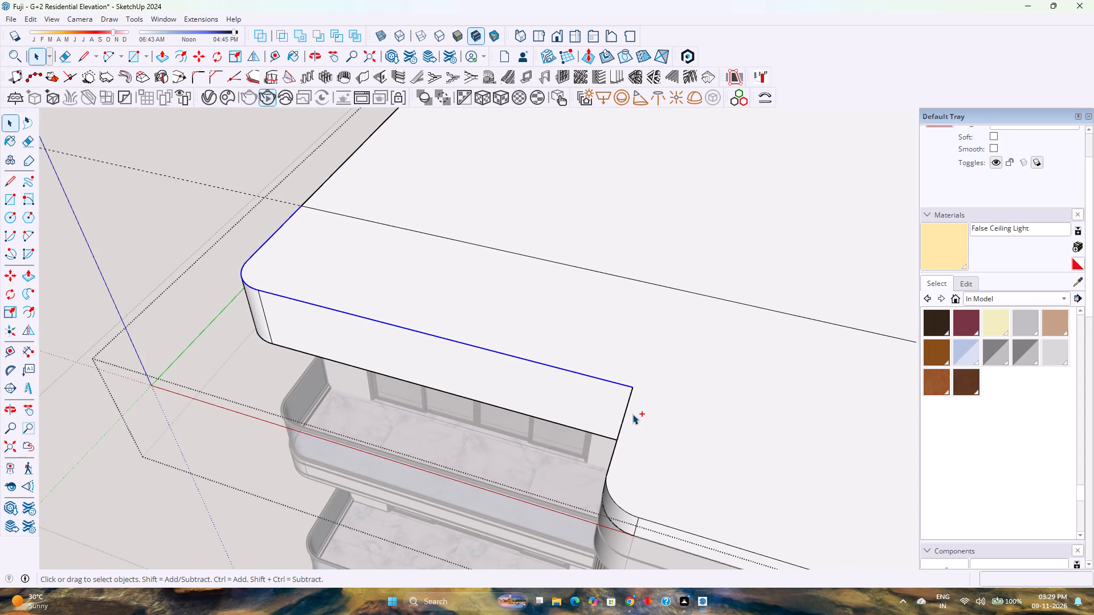
ctrl+click(623, 420)
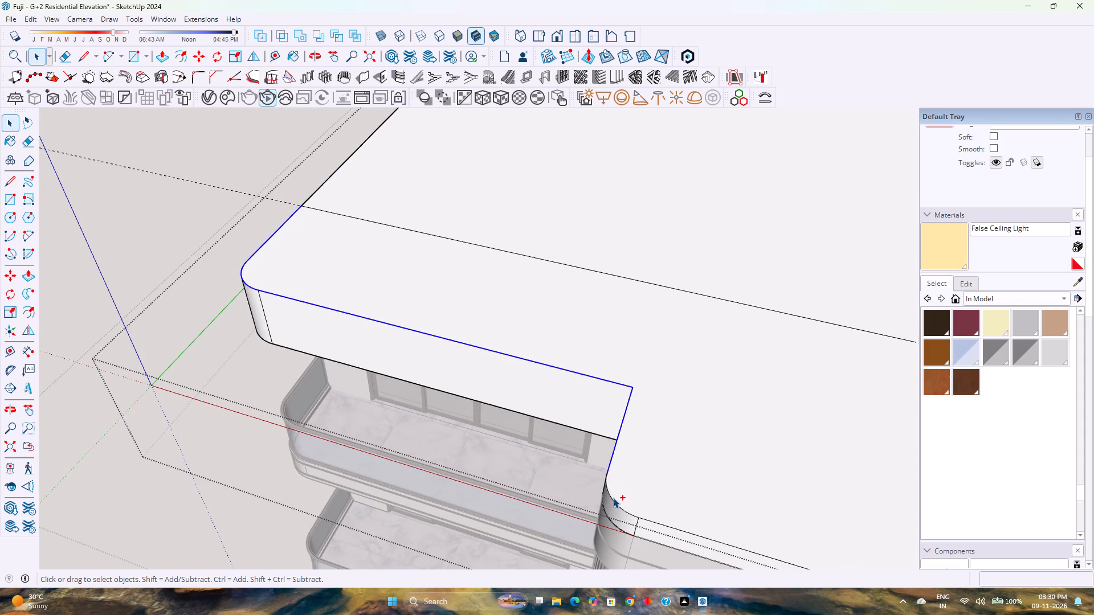
ctrl+click(613, 500)
scroll(567, 469, down, 3)
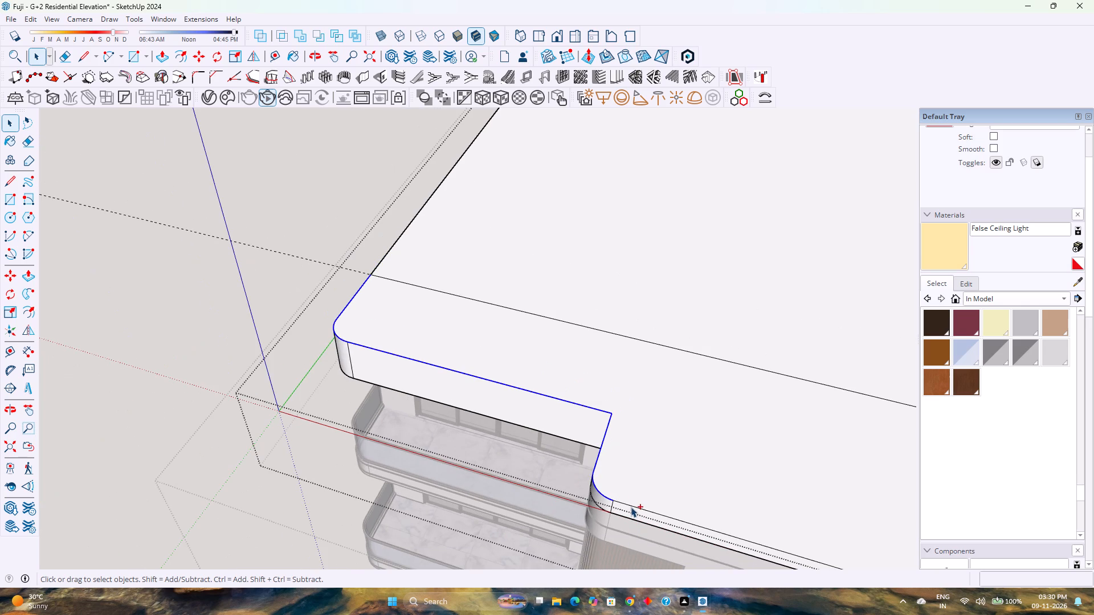
ctrl+click(630, 505)
scroll(405, 450, down, 11)
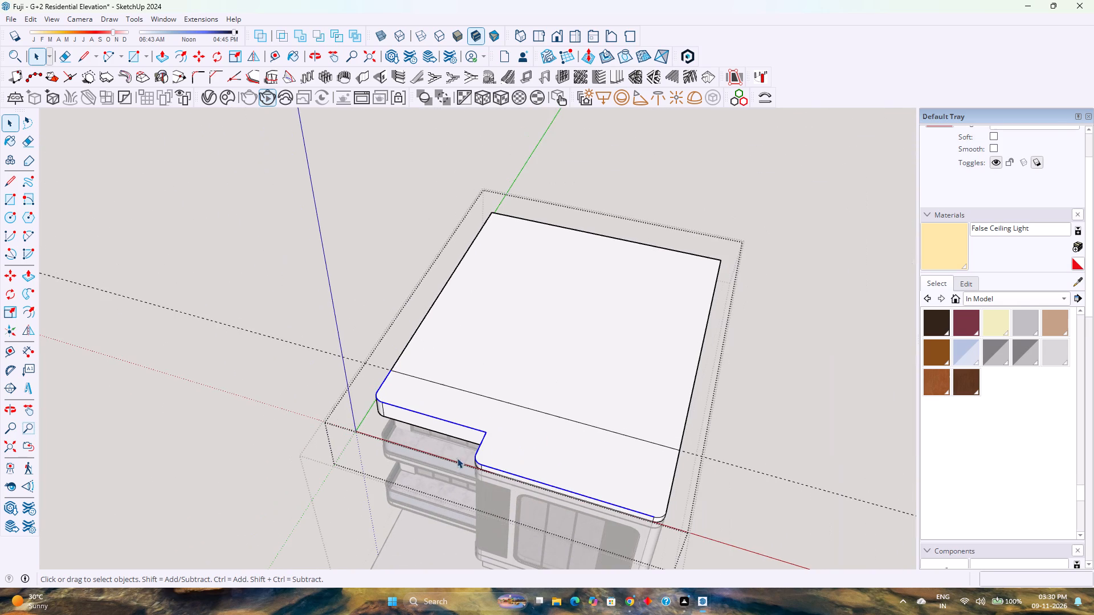
scroll(654, 512, up, 13)
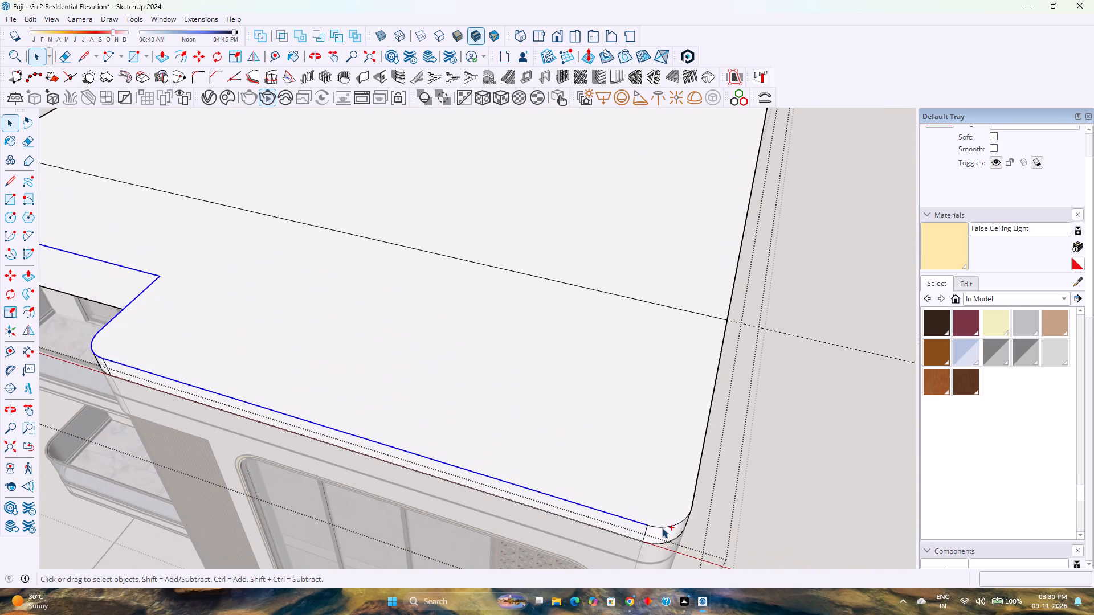
ctrl+click(662, 526)
ctrl+click(696, 477)
scroll(600, 467, down, 8)
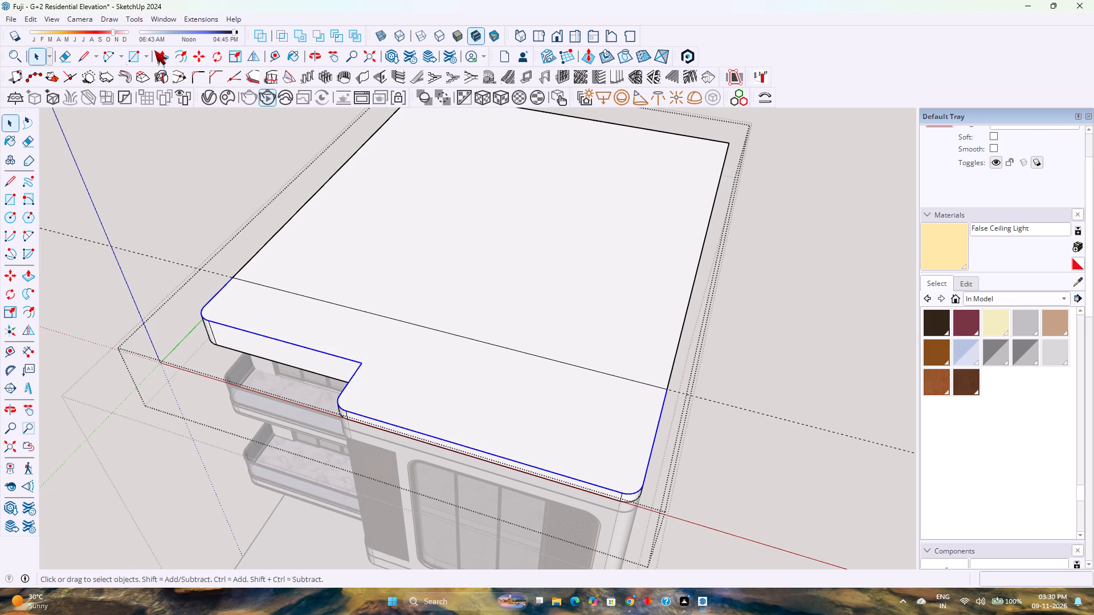
click(177, 54)
click(389, 427)
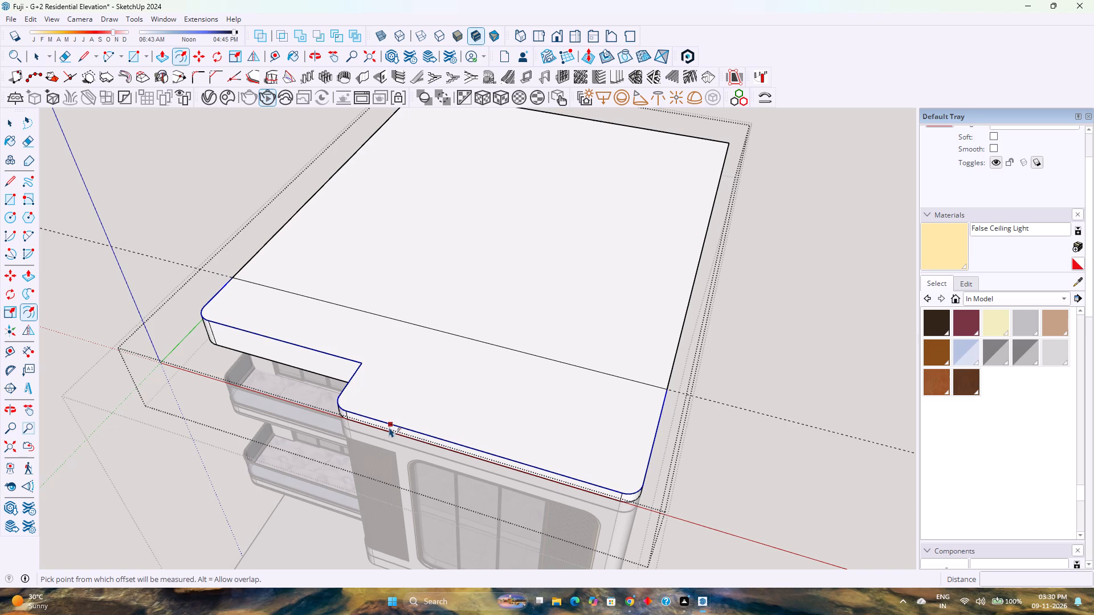
key(6)
key(Return)
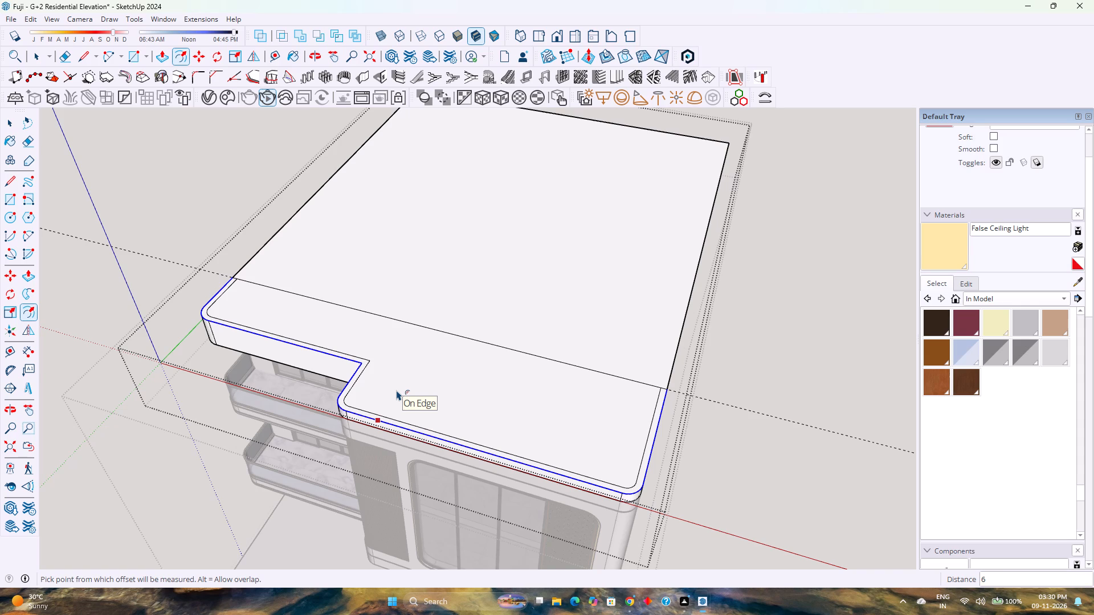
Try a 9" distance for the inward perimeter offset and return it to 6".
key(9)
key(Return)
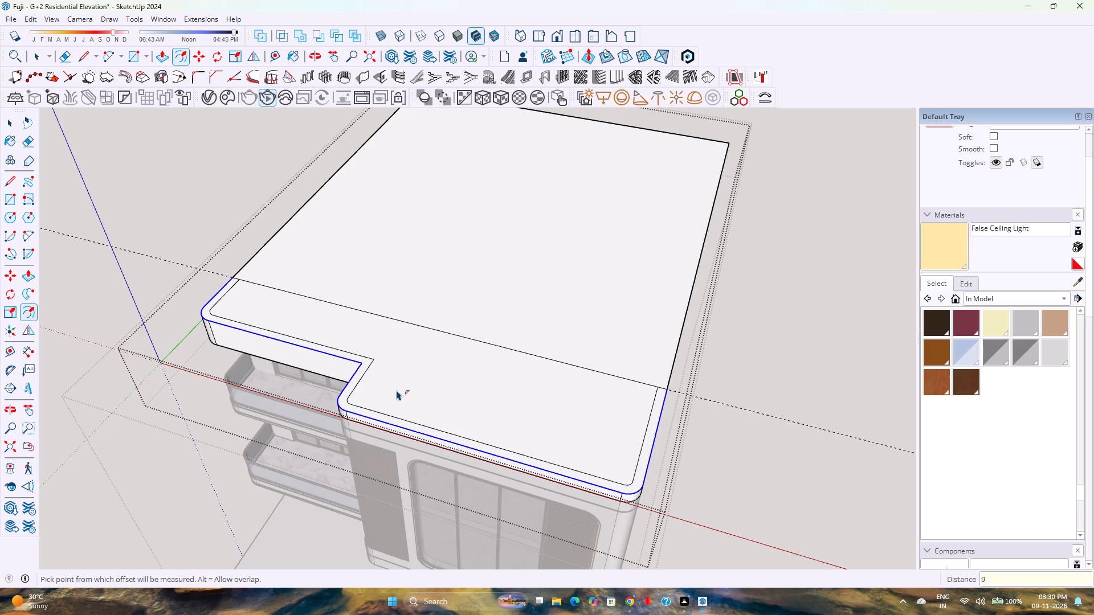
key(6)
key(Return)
Offset the same front perimeter edges a second time, 8" inward, forming a narrow strip beside the 6" outline.
scroll(340, 361, up, 6)
scroll(351, 420, up, 3)
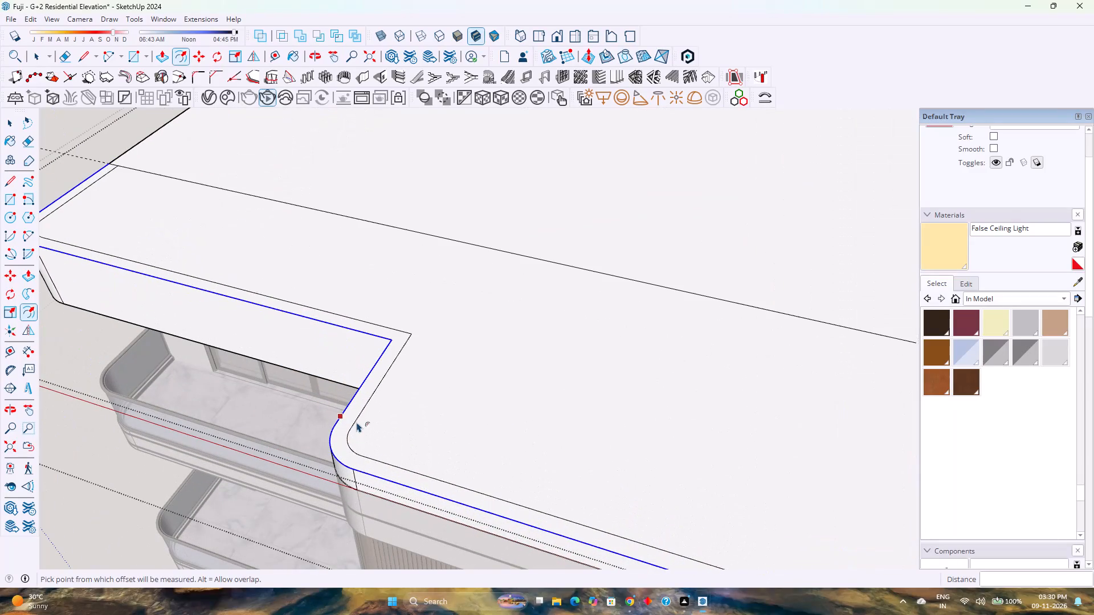
click(344, 446)
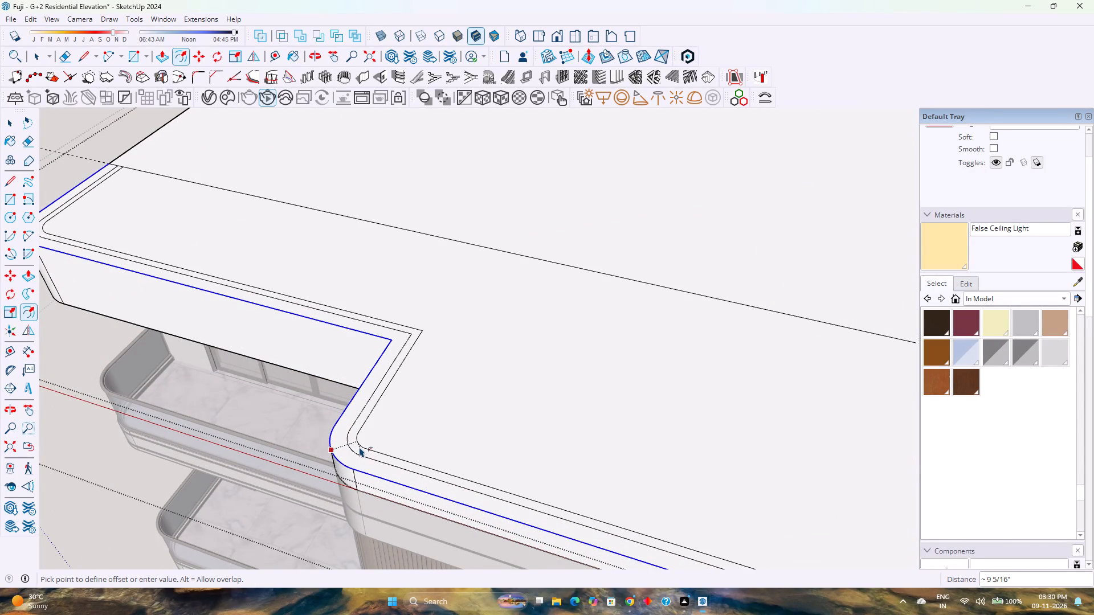
key(8)
key(Return)
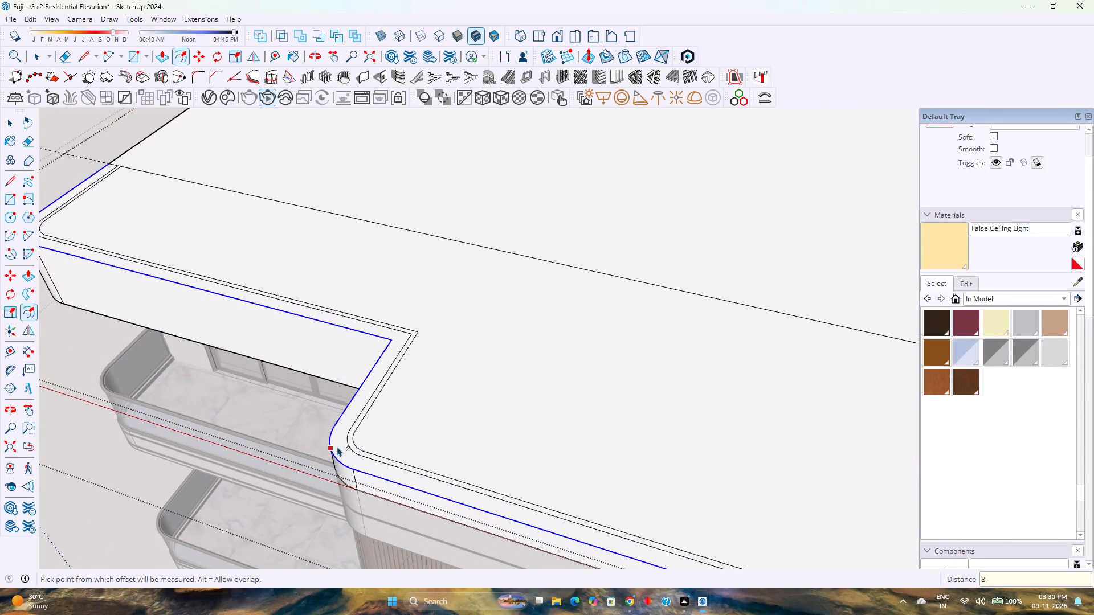
key(space)
Erase the splitting line across the roof's top face and its short end pieces, keeping the segments that close the narrow strip.
scroll(324, 466, down, 8)
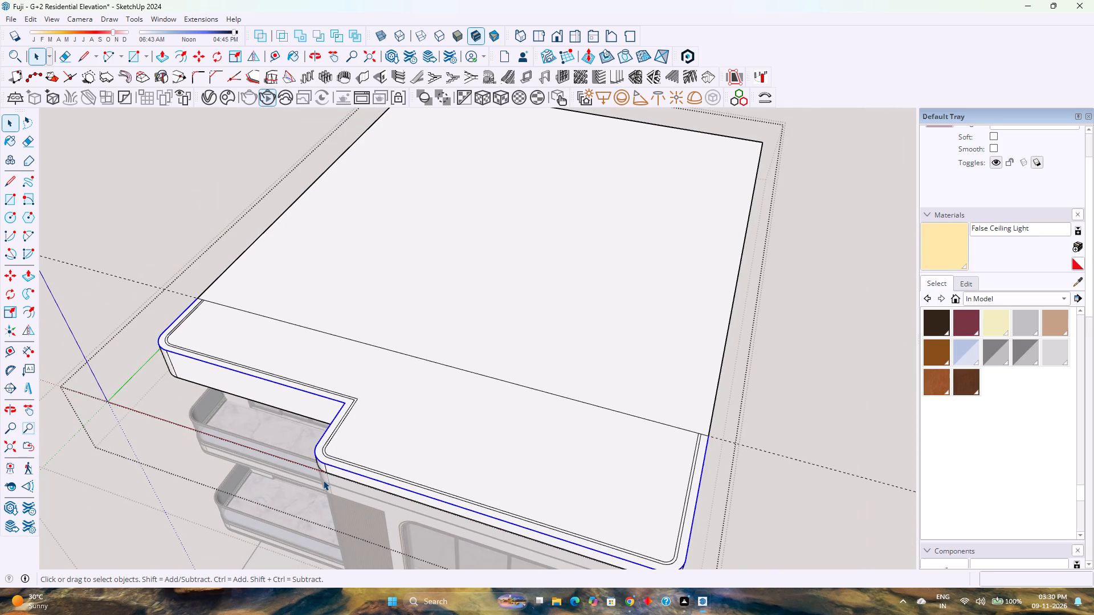
scroll(323, 480, down, 2)
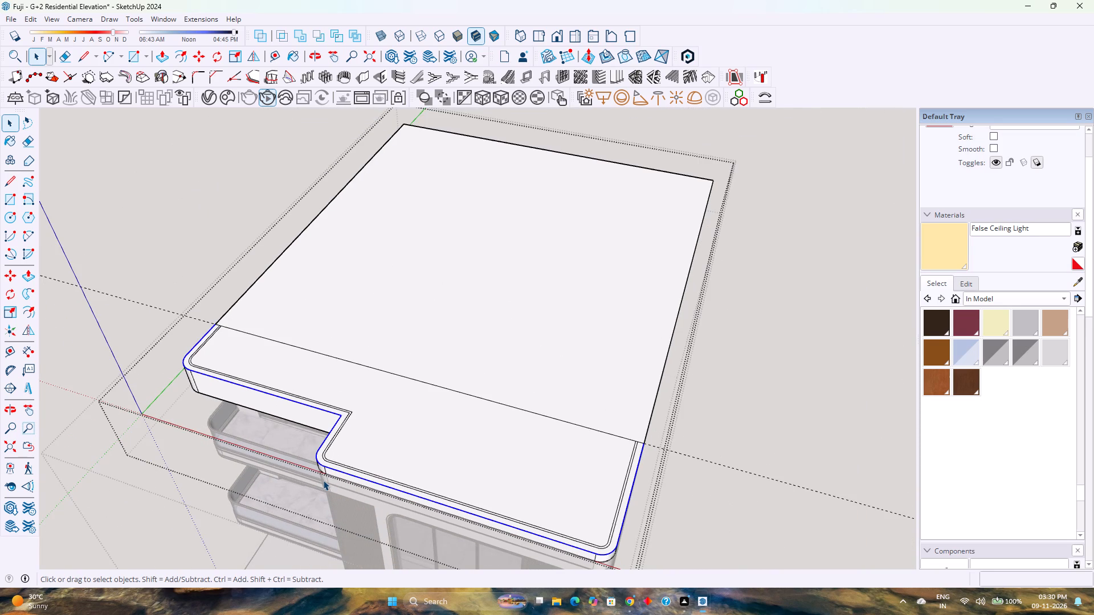
scroll(328, 478, down, 2)
scroll(328, 478, up, 2)
scroll(328, 478, down, 4)
scroll(328, 478, up, 3)
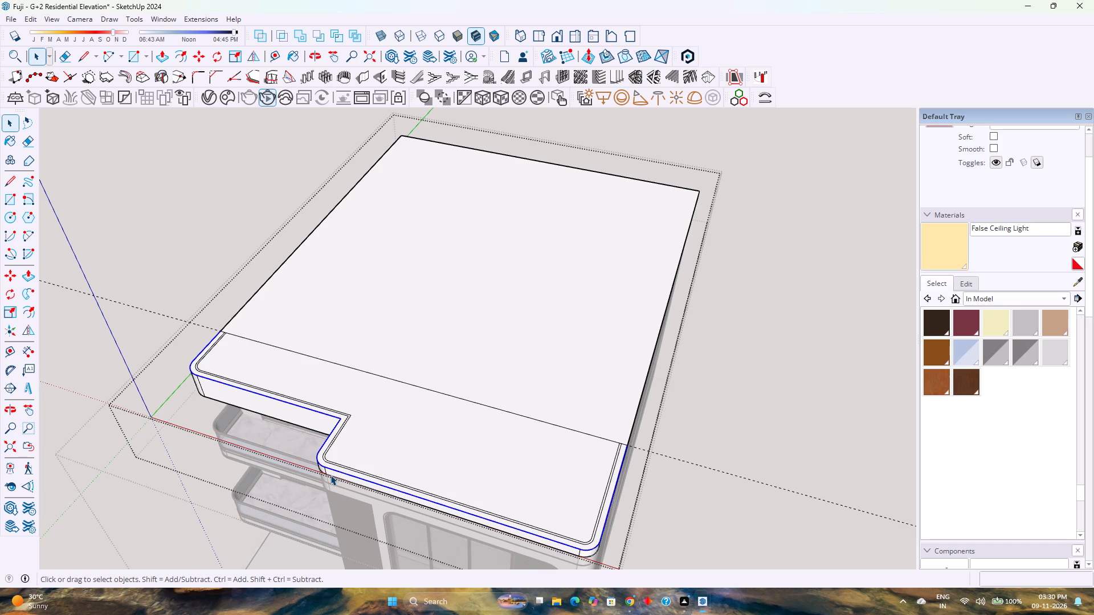
scroll(330, 474, down, 2)
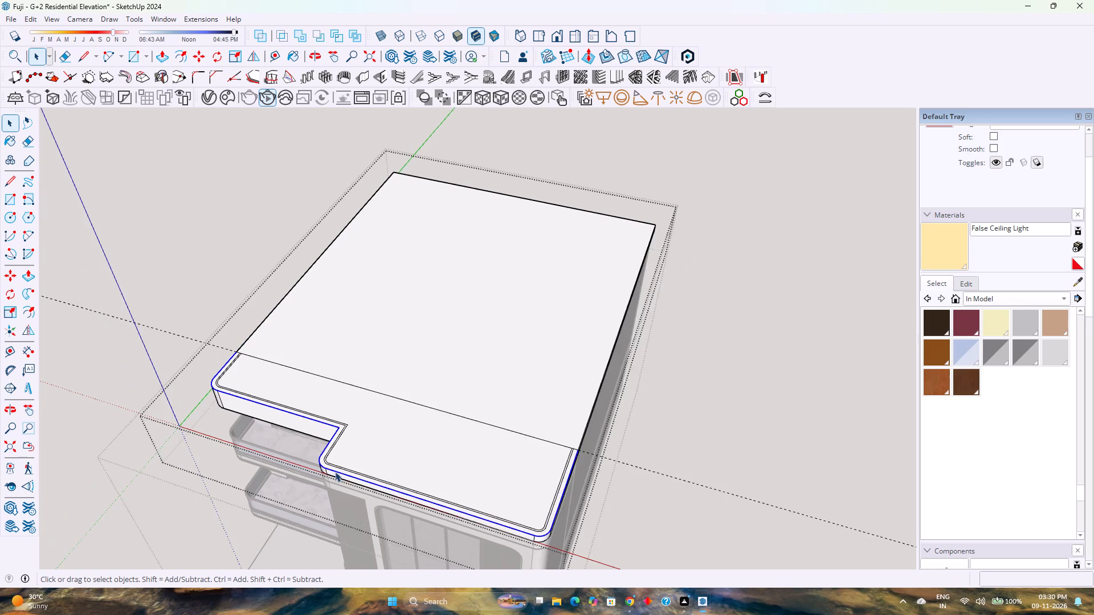
scroll(337, 470, up, 7)
key(space)
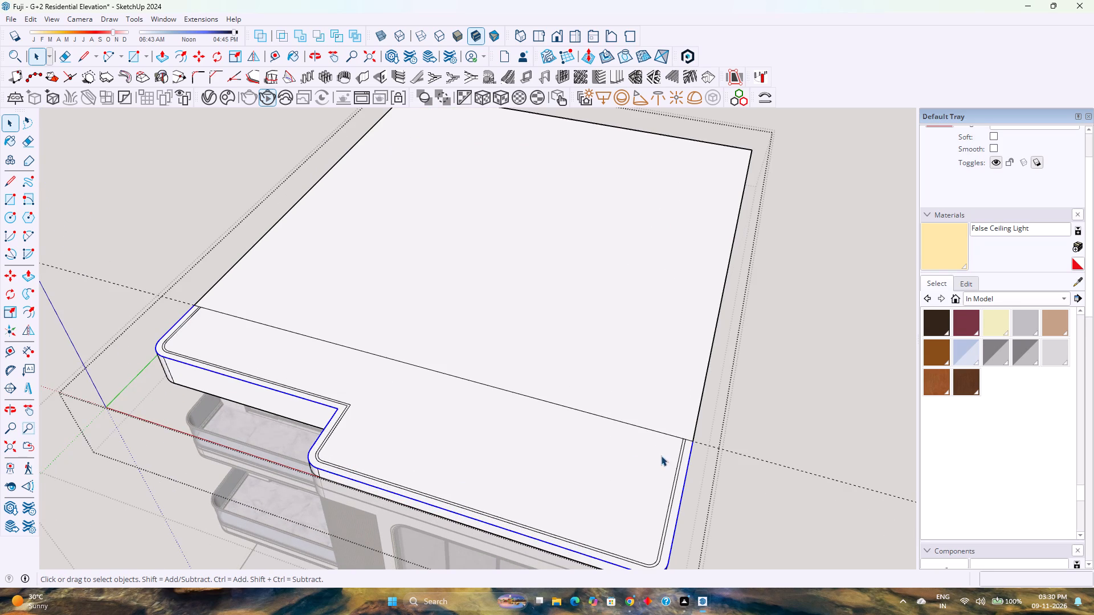
click(649, 430)
key(Delete)
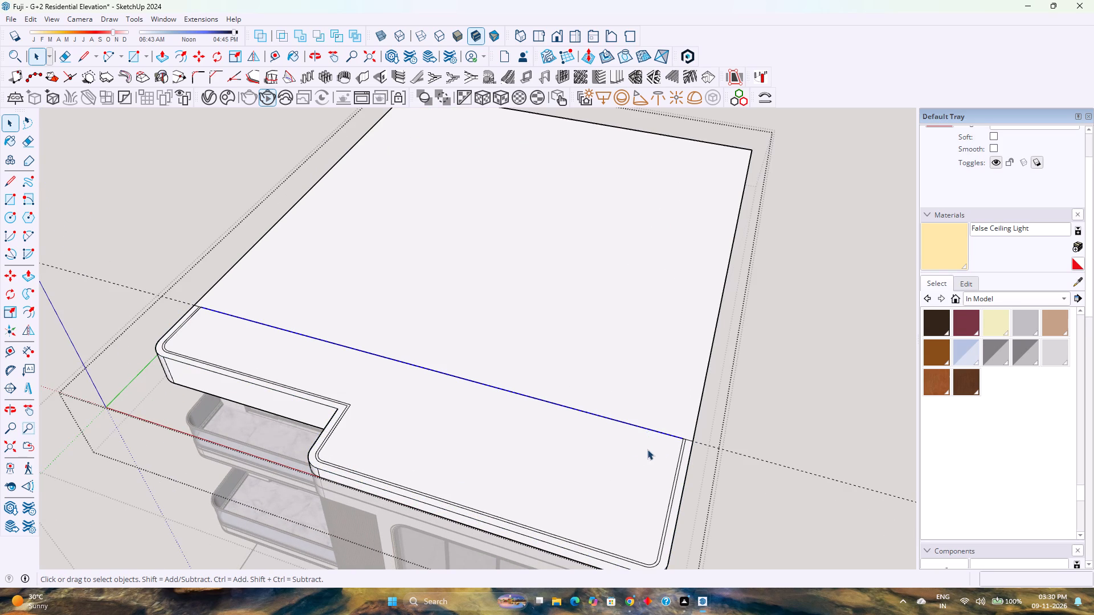
scroll(694, 437, up, 7)
click(686, 439)
key(Delete)
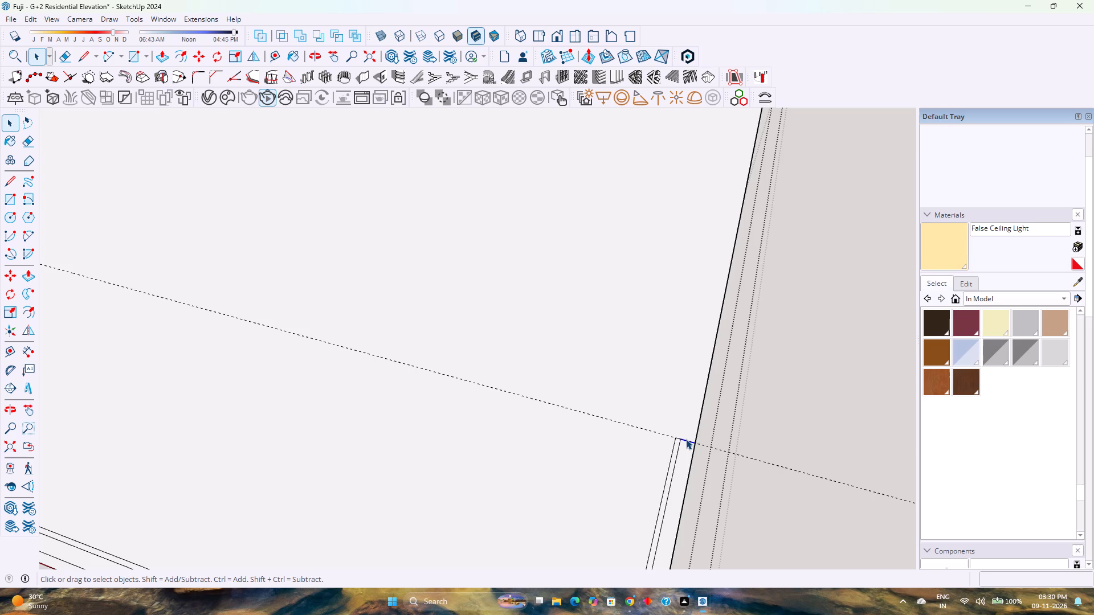
scroll(686, 438, down, 10)
scroll(326, 320, up, 4)
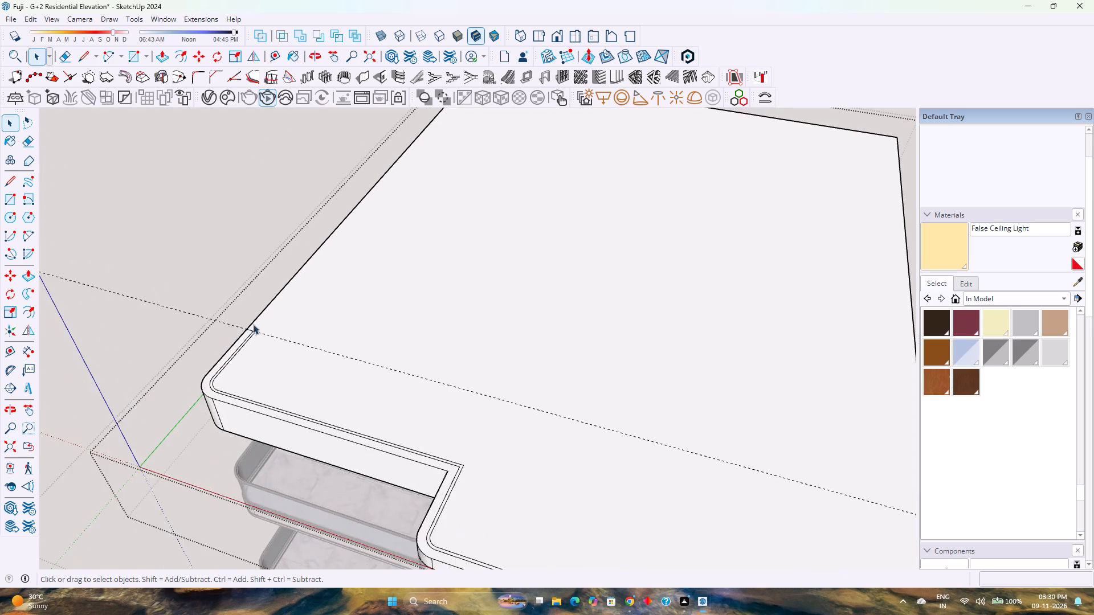
scroll(253, 324, up, 11)
click(247, 335)
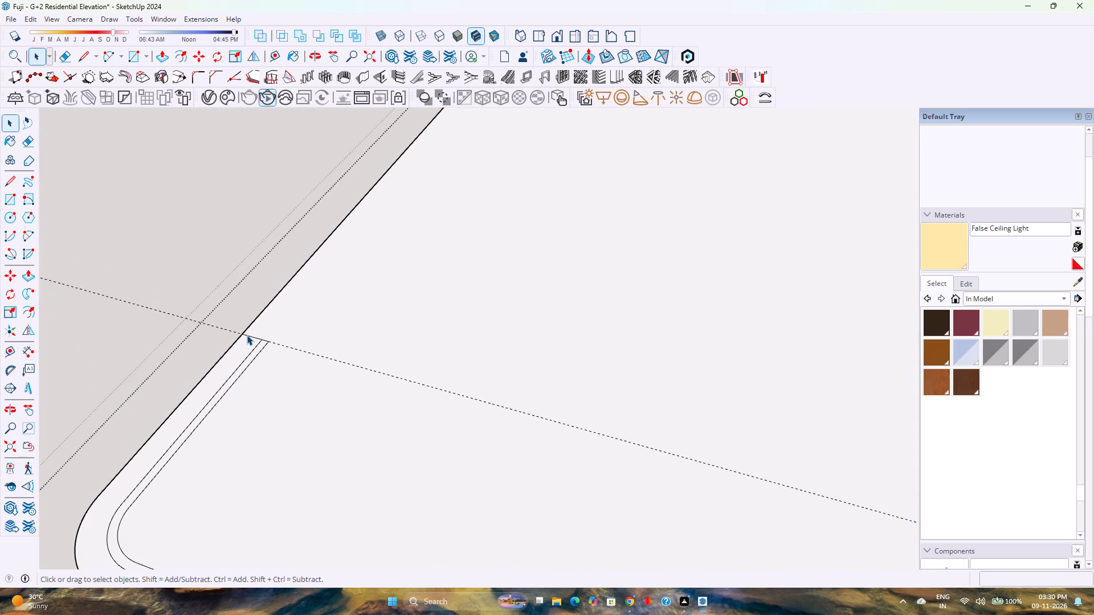
key(Delete)
Copy the narrow strip between the two offset outlines 50' along the guide line, clear of the building's side.
scroll(219, 289, down, 5)
scroll(223, 346, up, 8)
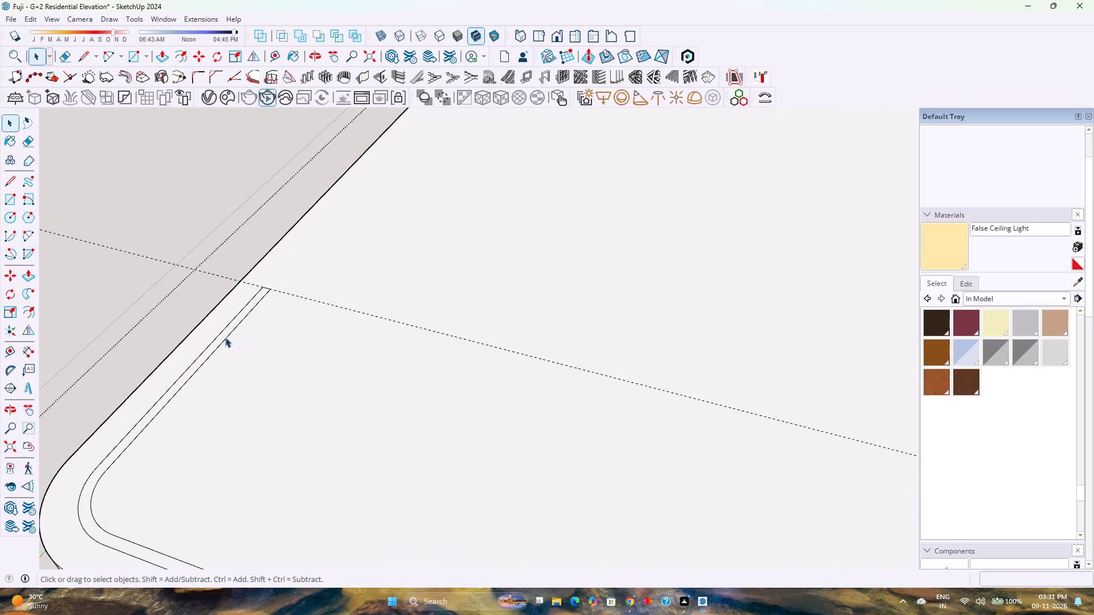
scroll(225, 337, up, 3)
double_click(225, 333)
scroll(226, 330, down, 11)
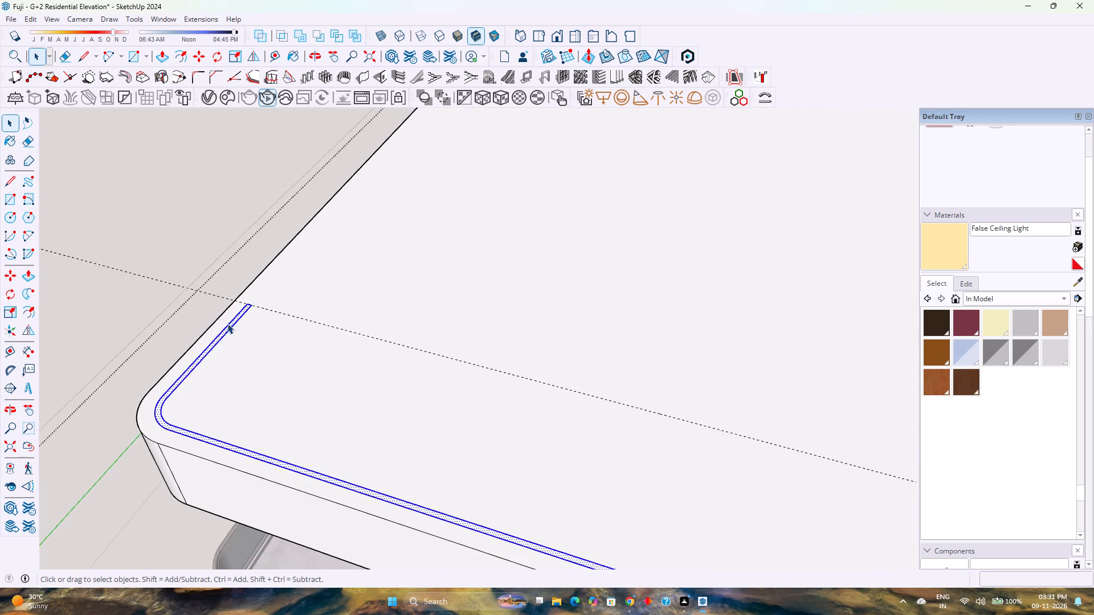
scroll(227, 323, down, 14)
key(m)
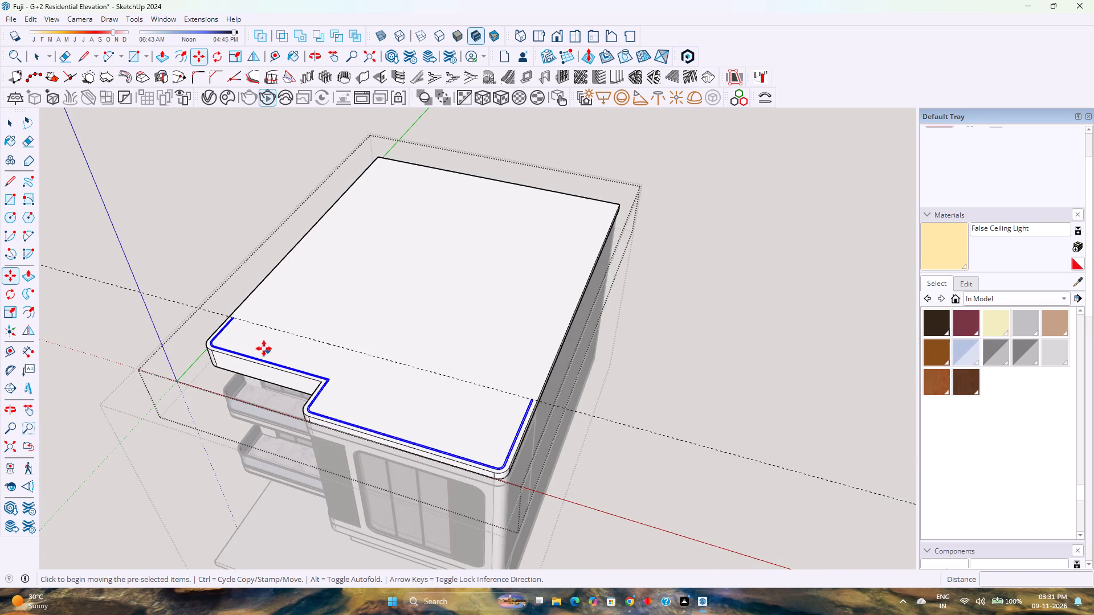
scroll(238, 309, up, 18)
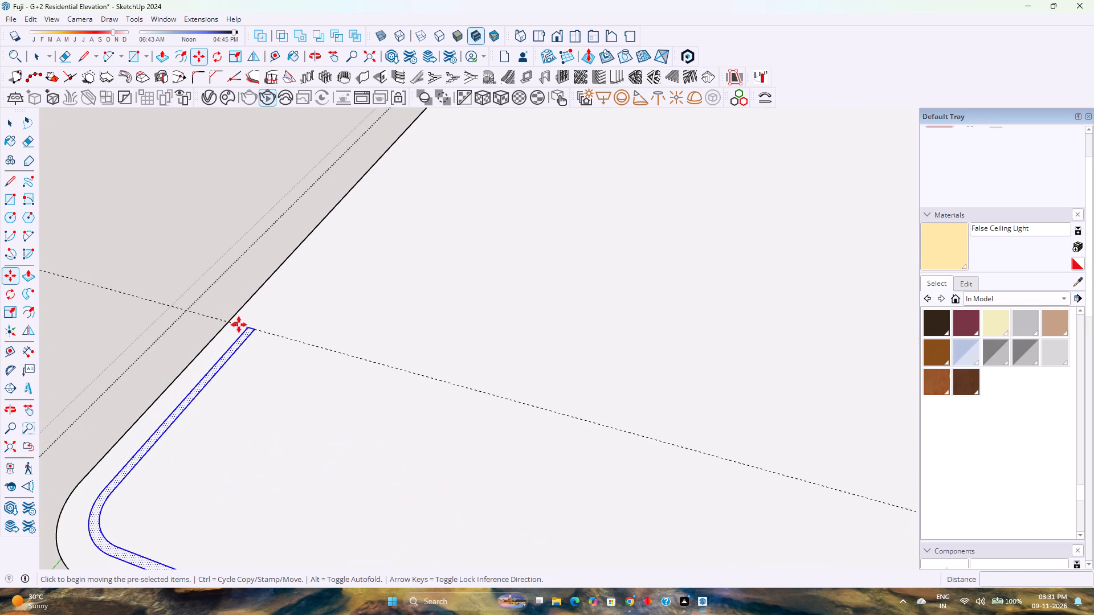
click(247, 327)
scroll(284, 339, down, 9)
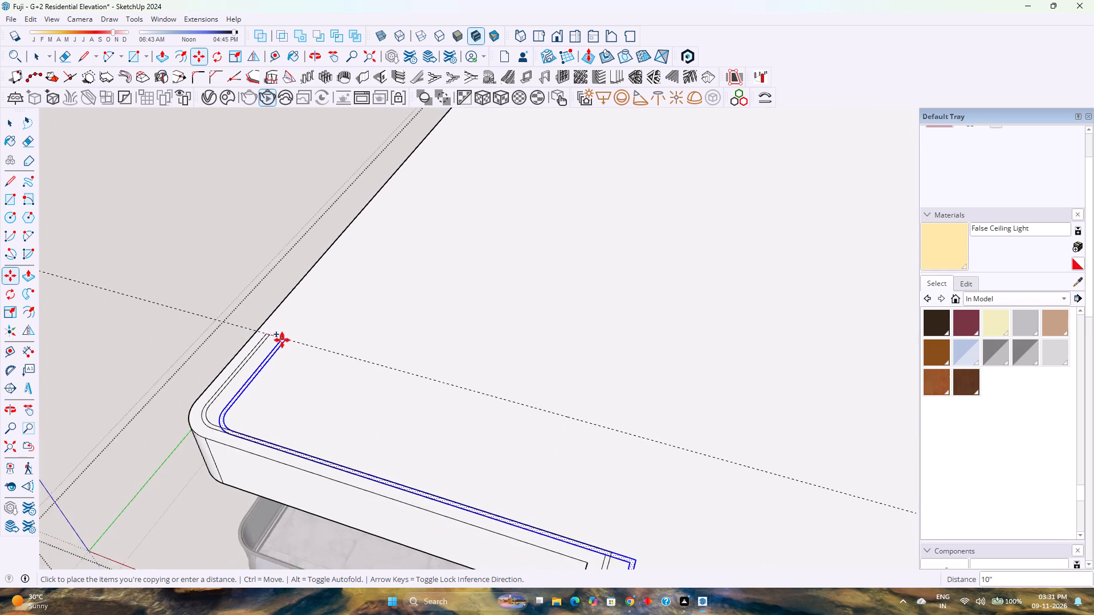
scroll(282, 340, down, 14)
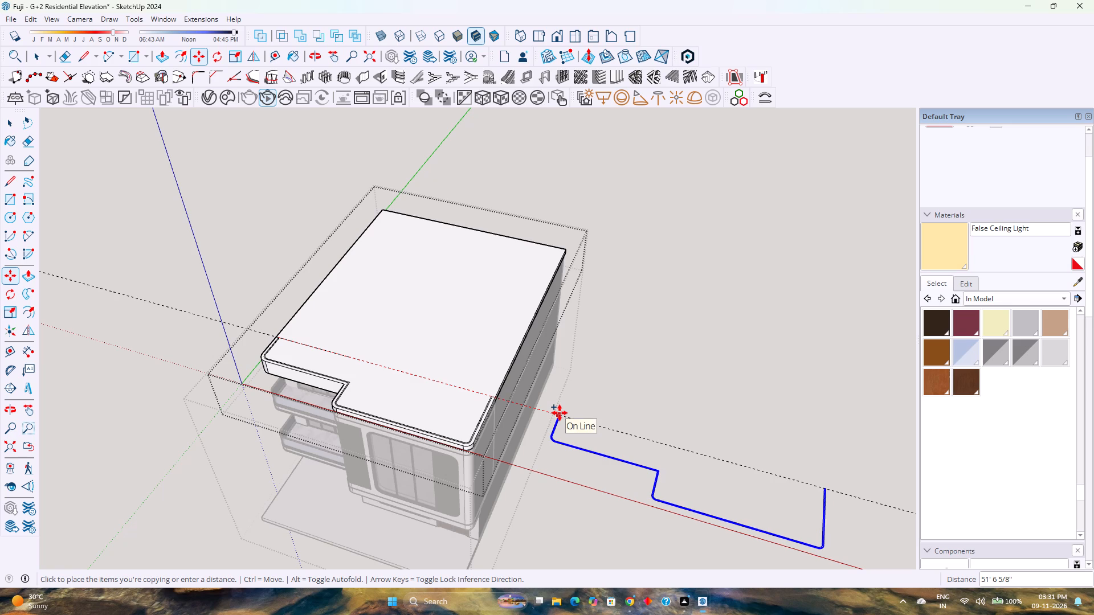
text(50')
key(Return)
Make the copied narrow strip beside the building into a group.
scroll(560, 413, up, 2)
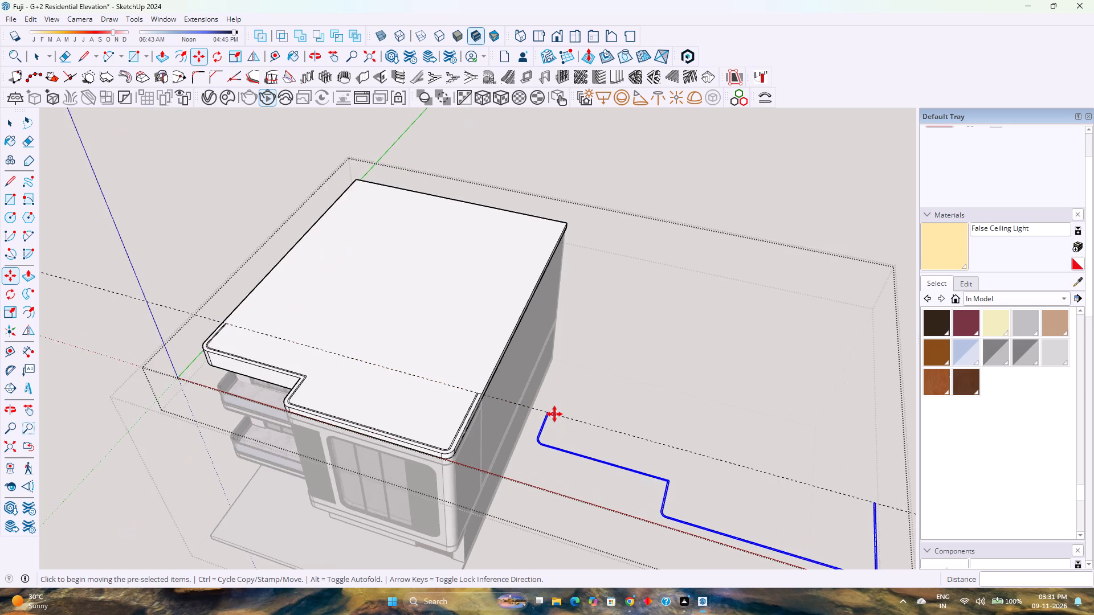
scroll(554, 414, up, 11)
right_click(538, 433)
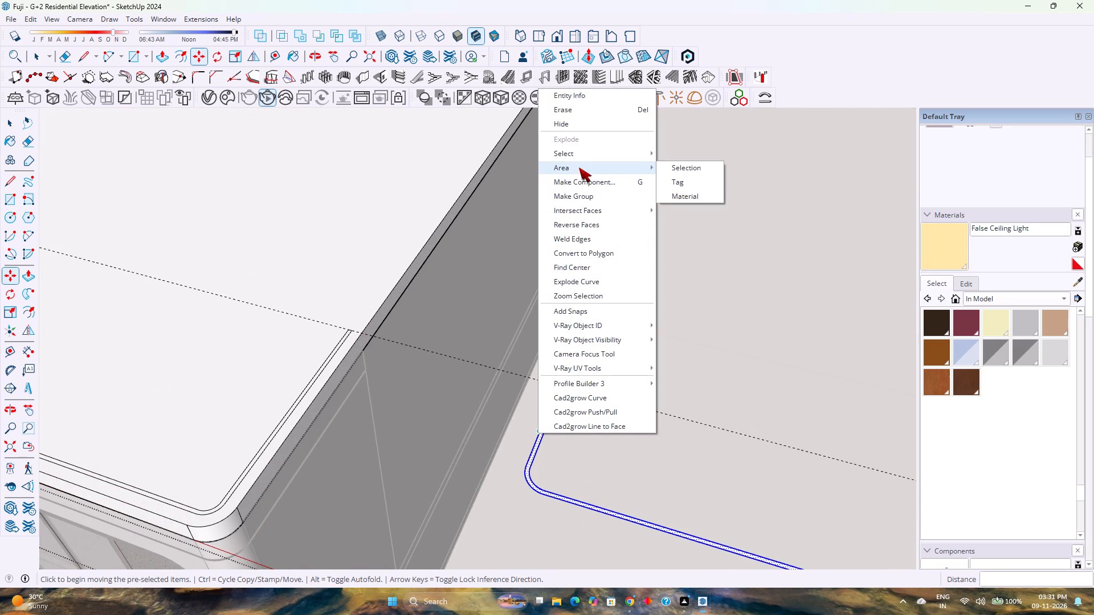
click(580, 198)
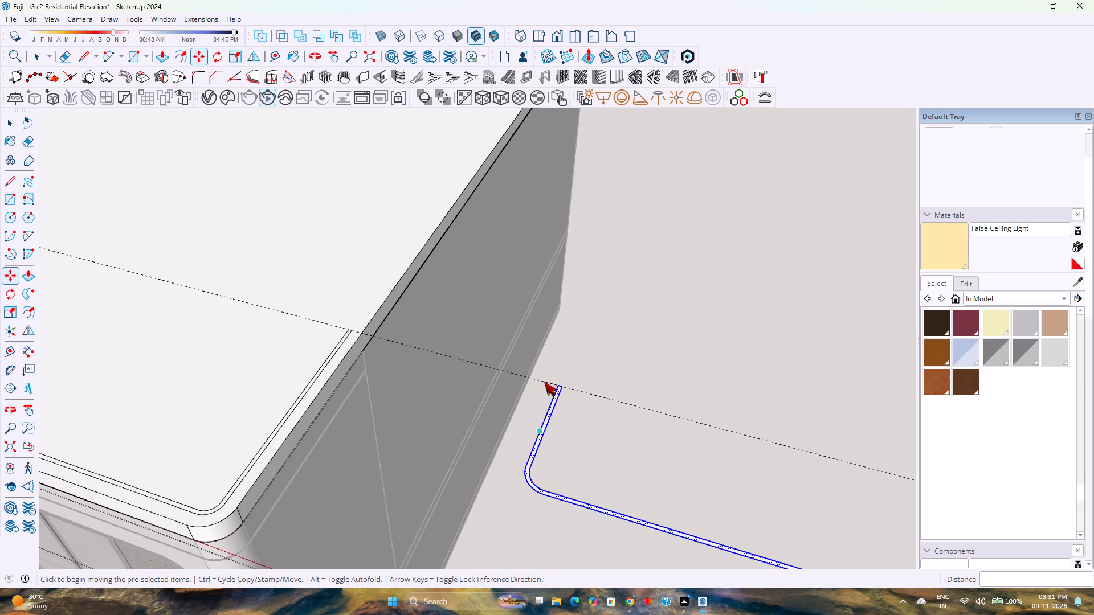
Delete the leftover offset outlines from the roof's top face, keeping the copied strip beside the building.
scroll(525, 437, down, 7)
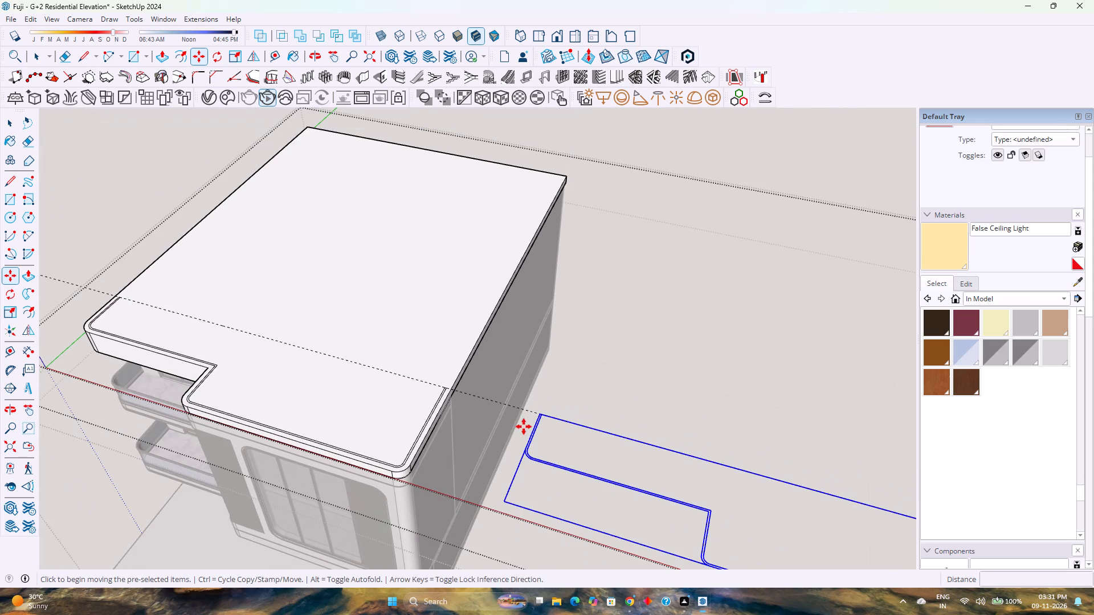
key(space)
scroll(413, 422, up, 6)
click(428, 427)
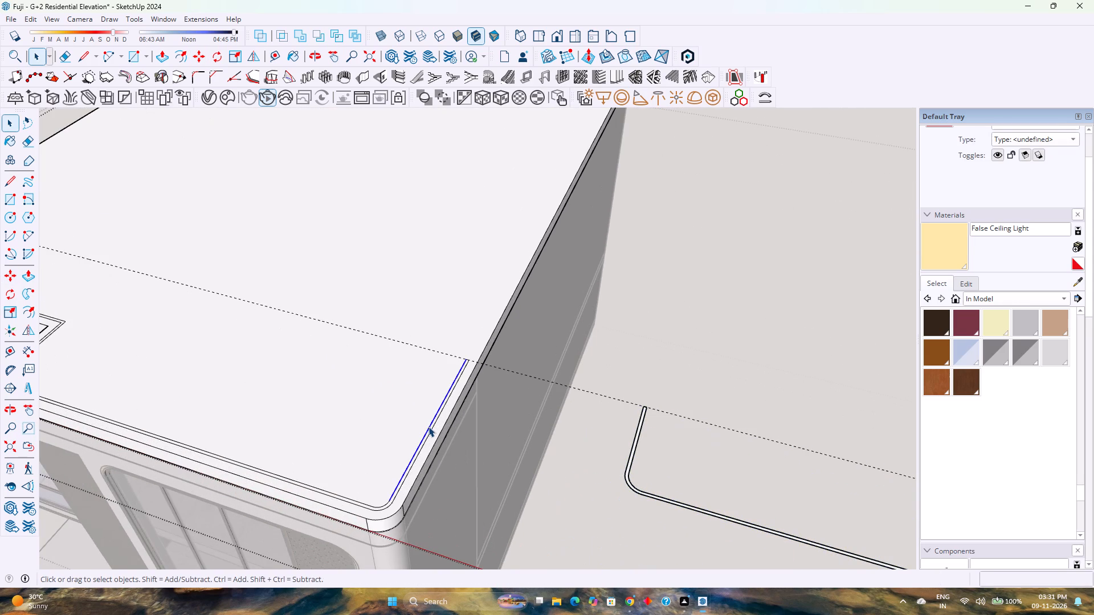
key(Delete)
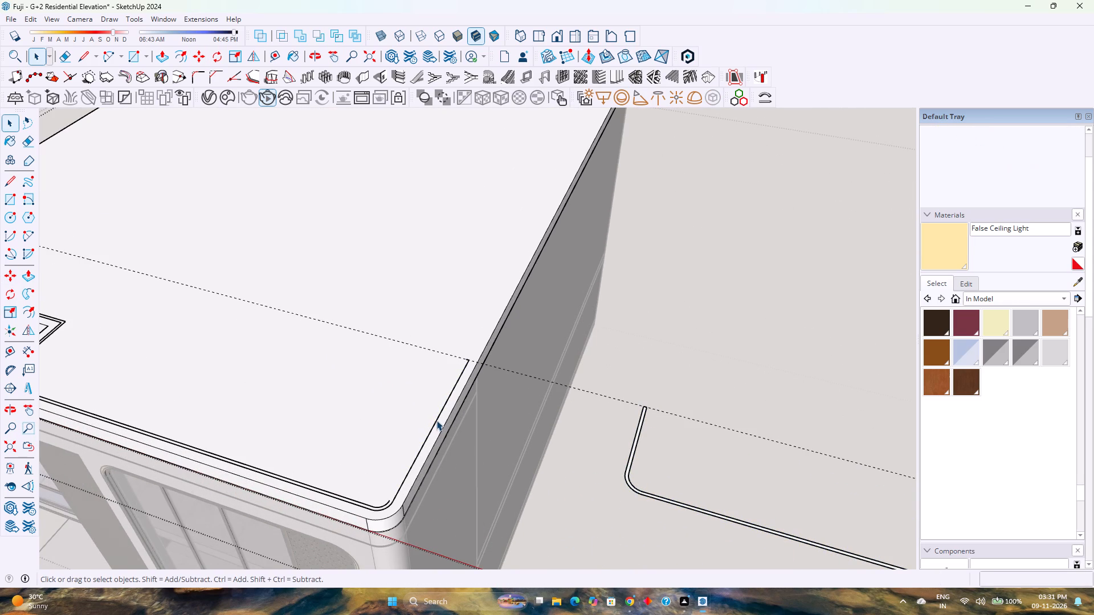
double_click(436, 420)
click(436, 420)
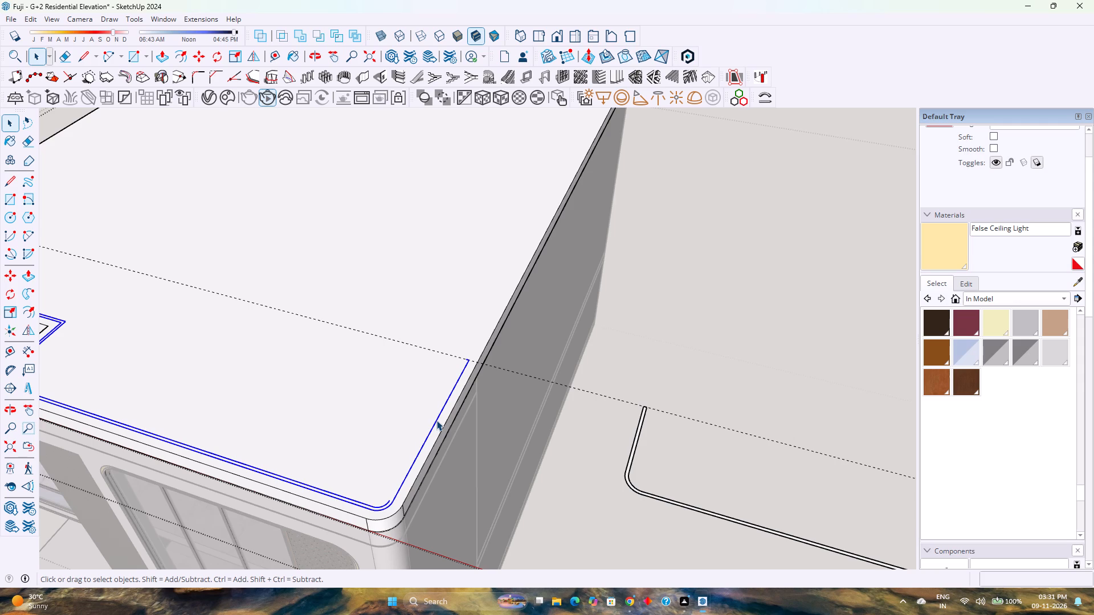
key(Delete)
Open the copied strip's group and extrude its face 2" with Push/Pull.
scroll(436, 411, down, 1)
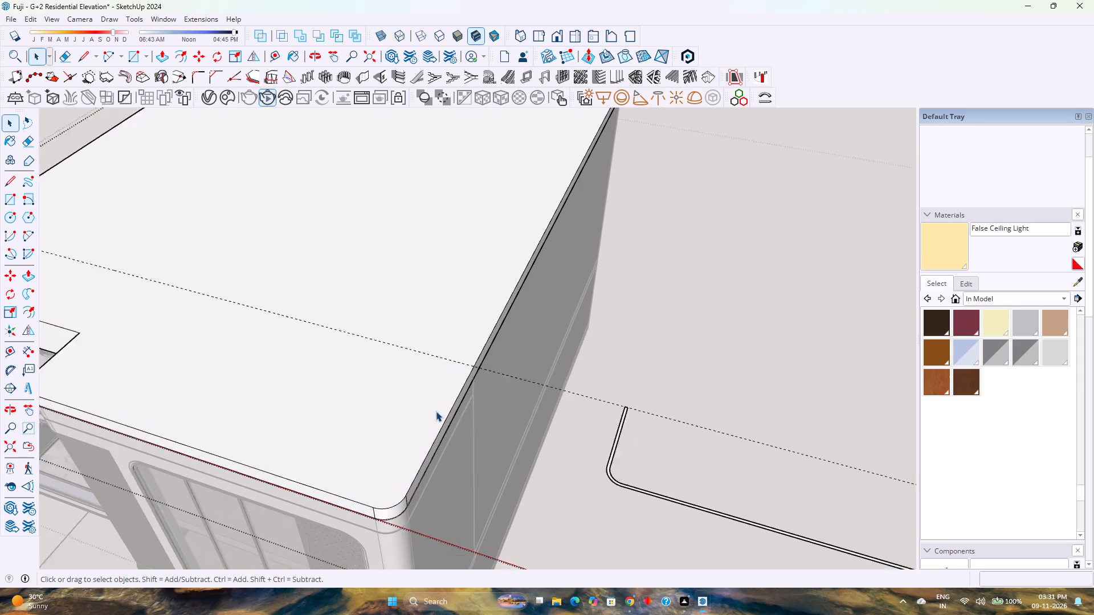
scroll(436, 411, down, 5)
scroll(593, 473, down, 5)
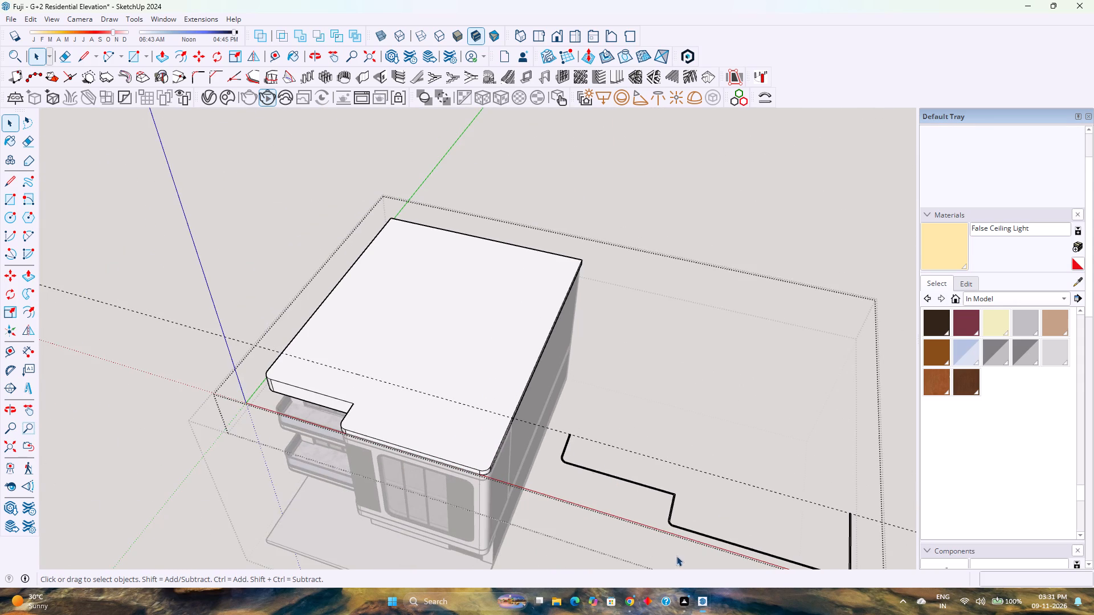
scroll(671, 541, up, 14)
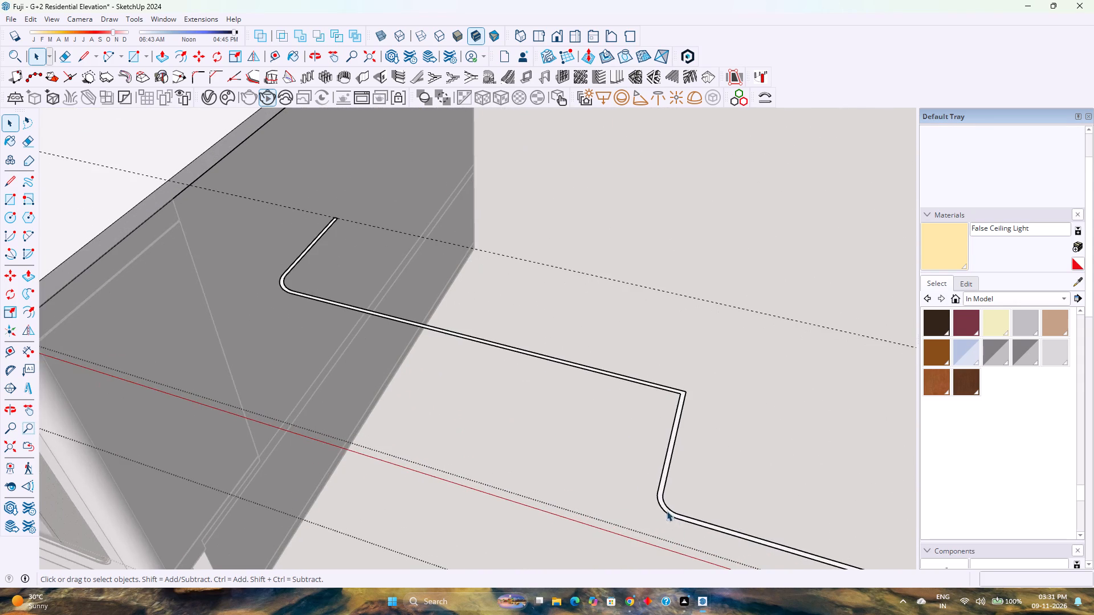
scroll(661, 497, up, 1)
click(660, 492)
click(660, 492)
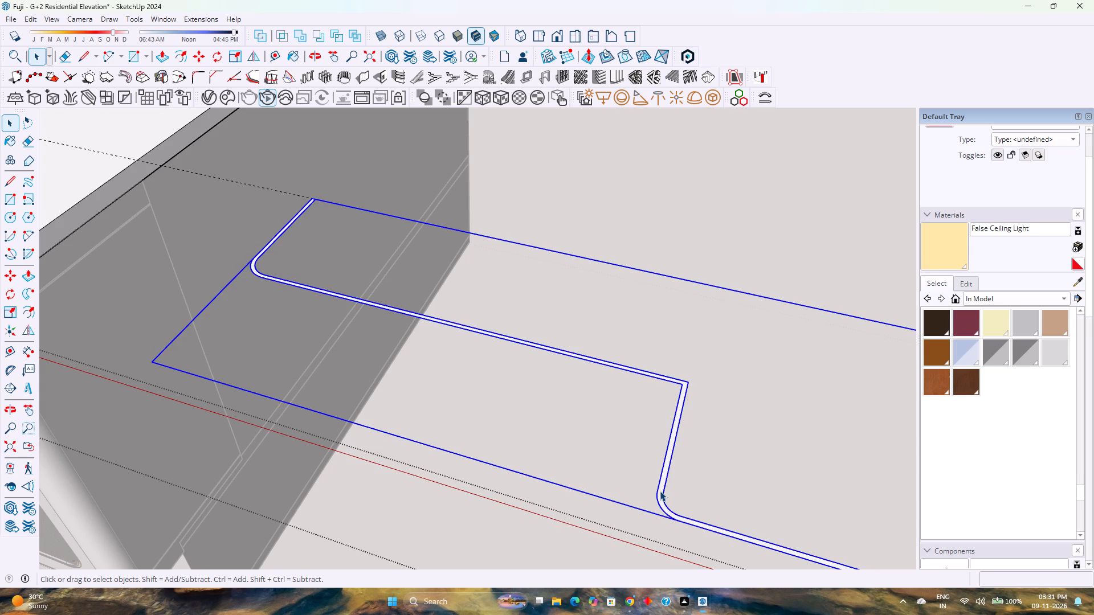
scroll(660, 491, up, 3)
double_click(660, 490)
scroll(660, 490, up, 2)
click(661, 489)
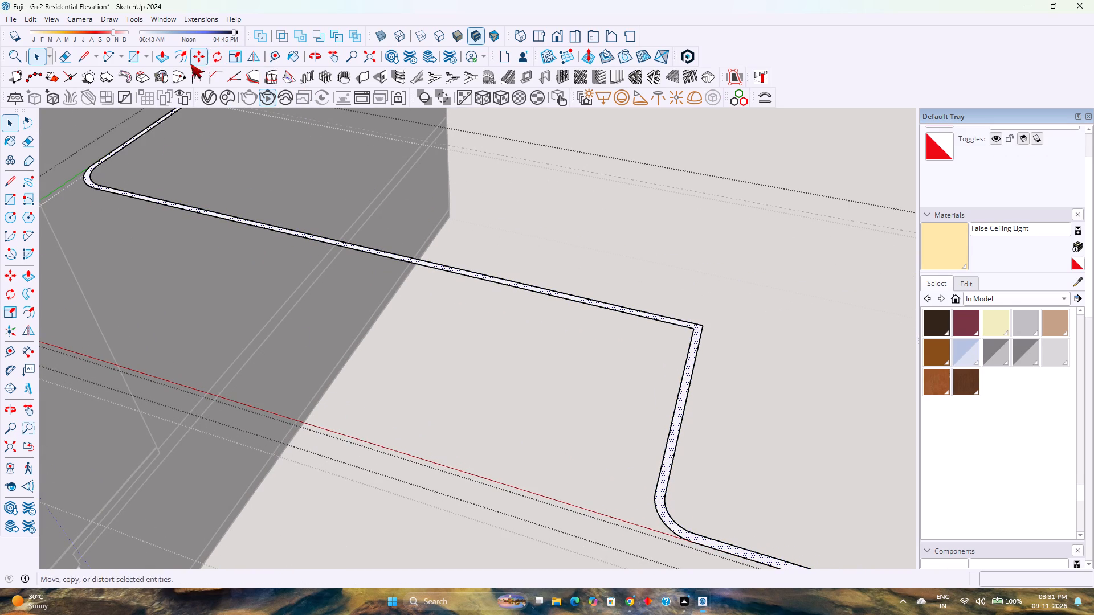
key(p)
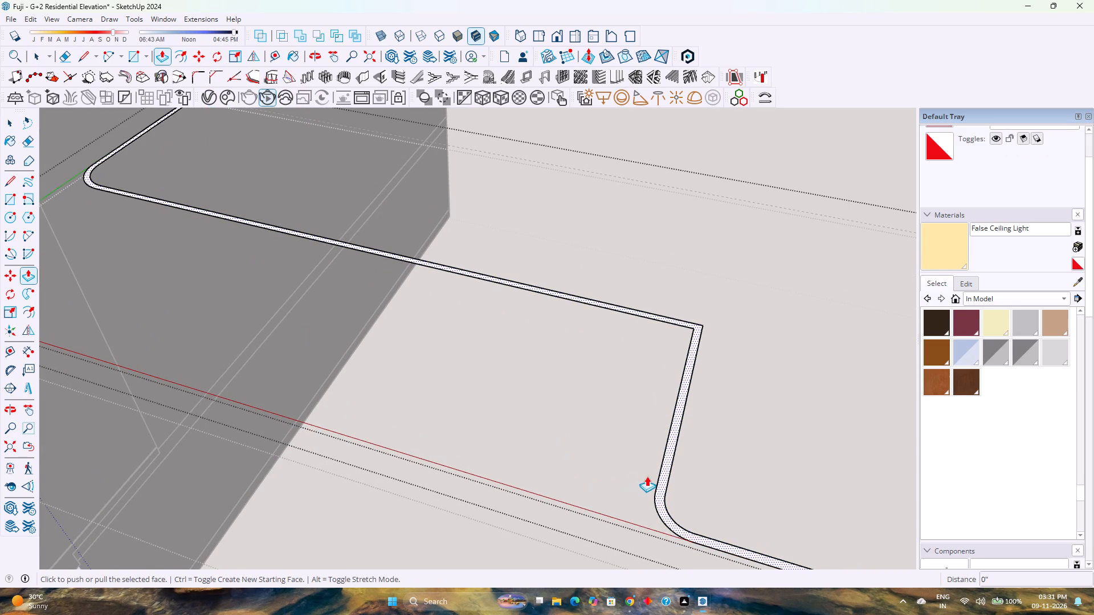
click(663, 472)
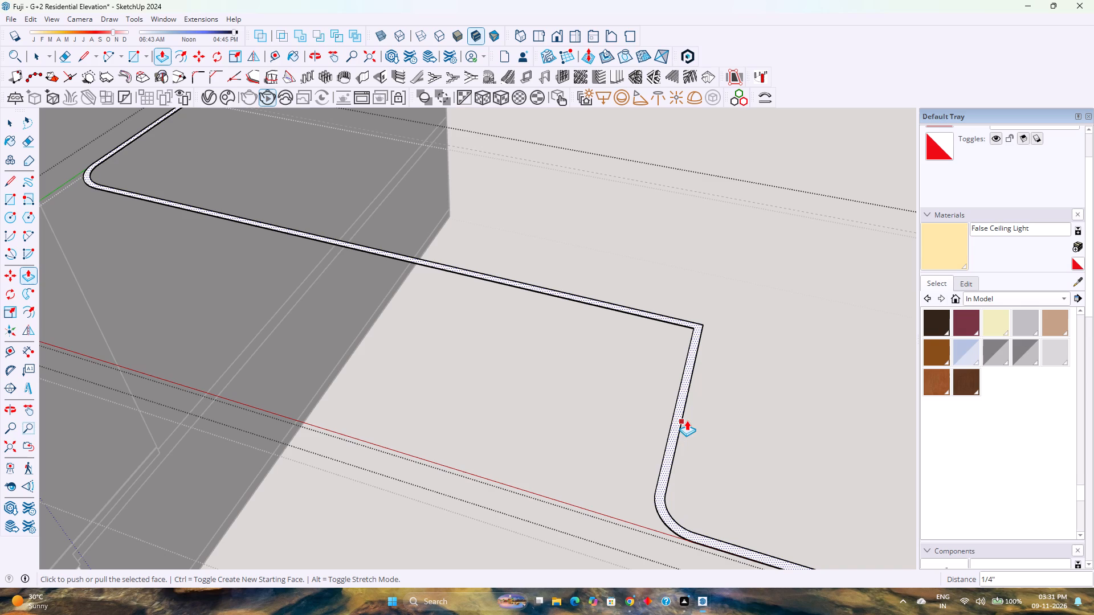
key(2)
key(Return)
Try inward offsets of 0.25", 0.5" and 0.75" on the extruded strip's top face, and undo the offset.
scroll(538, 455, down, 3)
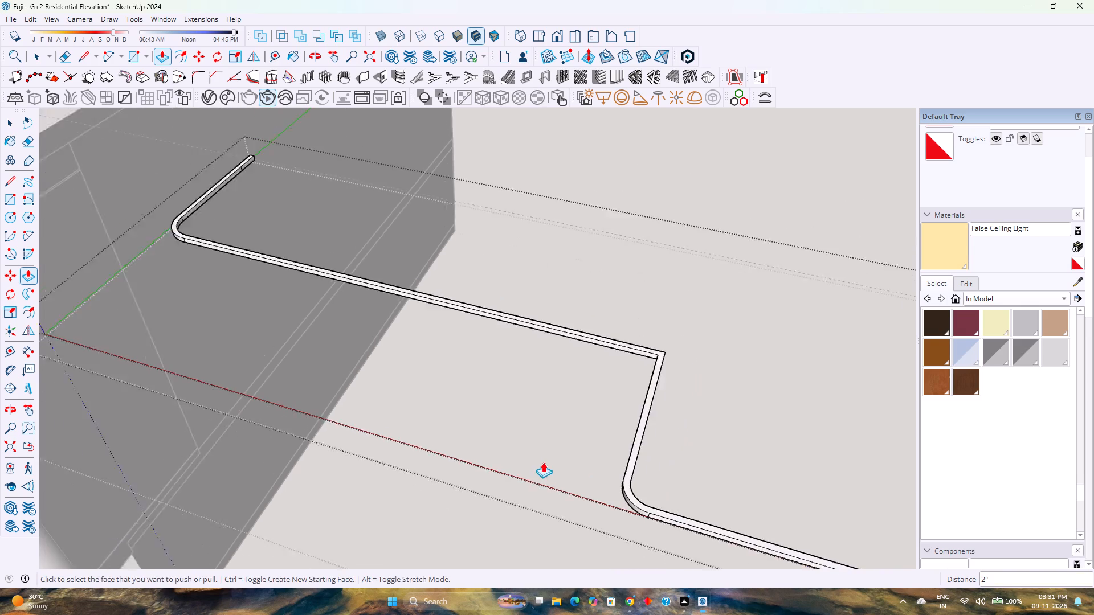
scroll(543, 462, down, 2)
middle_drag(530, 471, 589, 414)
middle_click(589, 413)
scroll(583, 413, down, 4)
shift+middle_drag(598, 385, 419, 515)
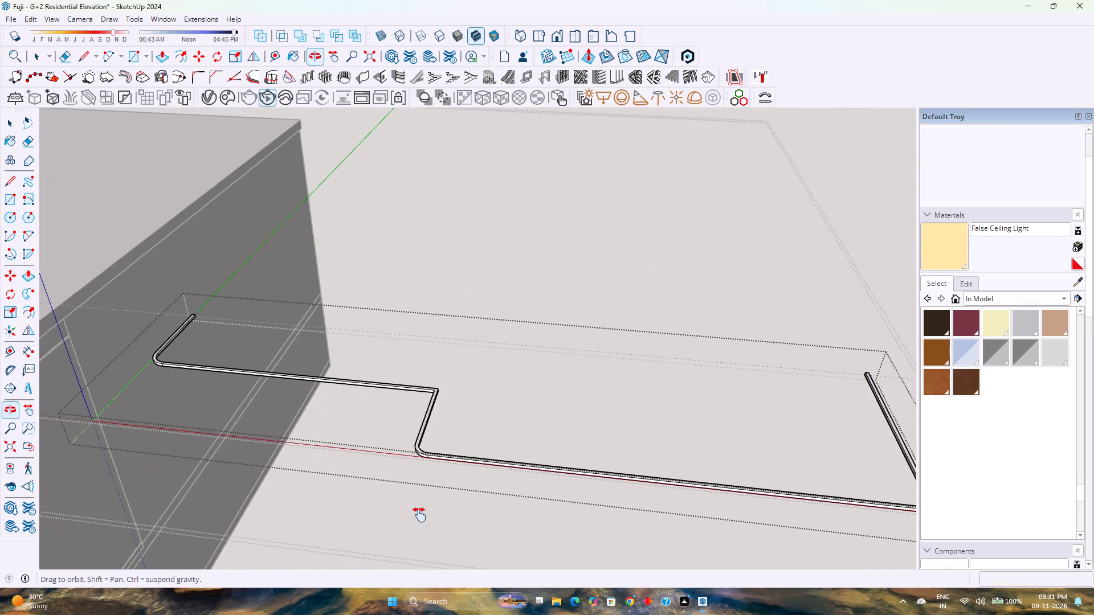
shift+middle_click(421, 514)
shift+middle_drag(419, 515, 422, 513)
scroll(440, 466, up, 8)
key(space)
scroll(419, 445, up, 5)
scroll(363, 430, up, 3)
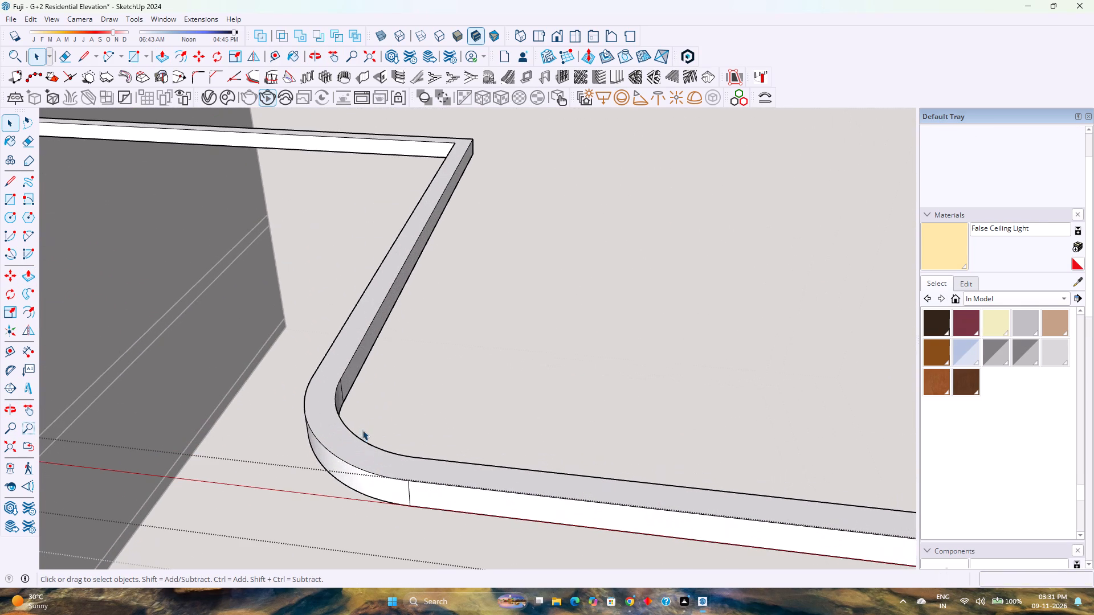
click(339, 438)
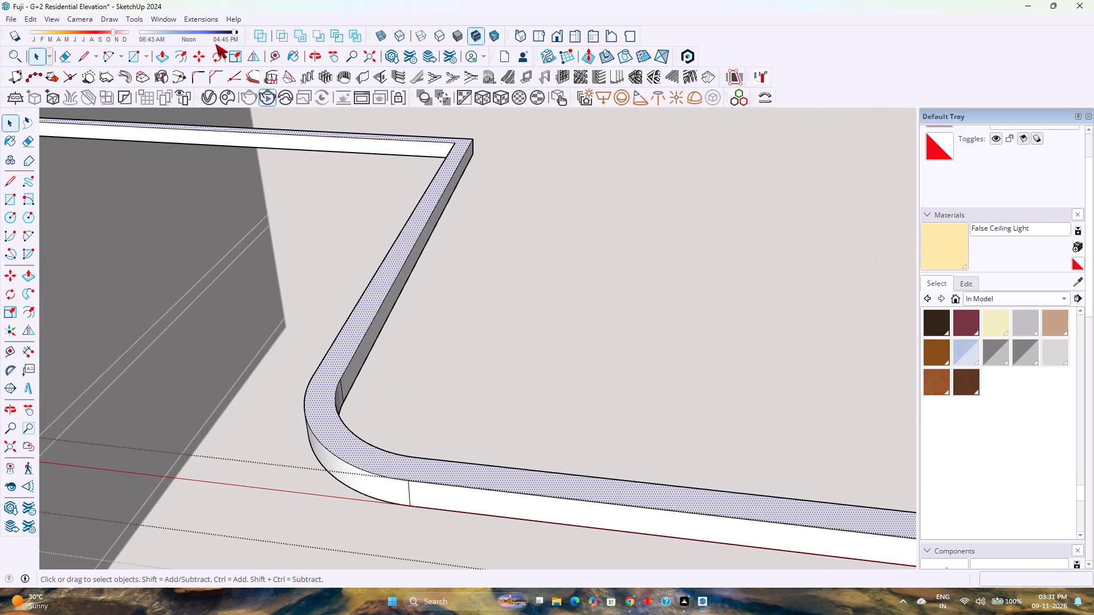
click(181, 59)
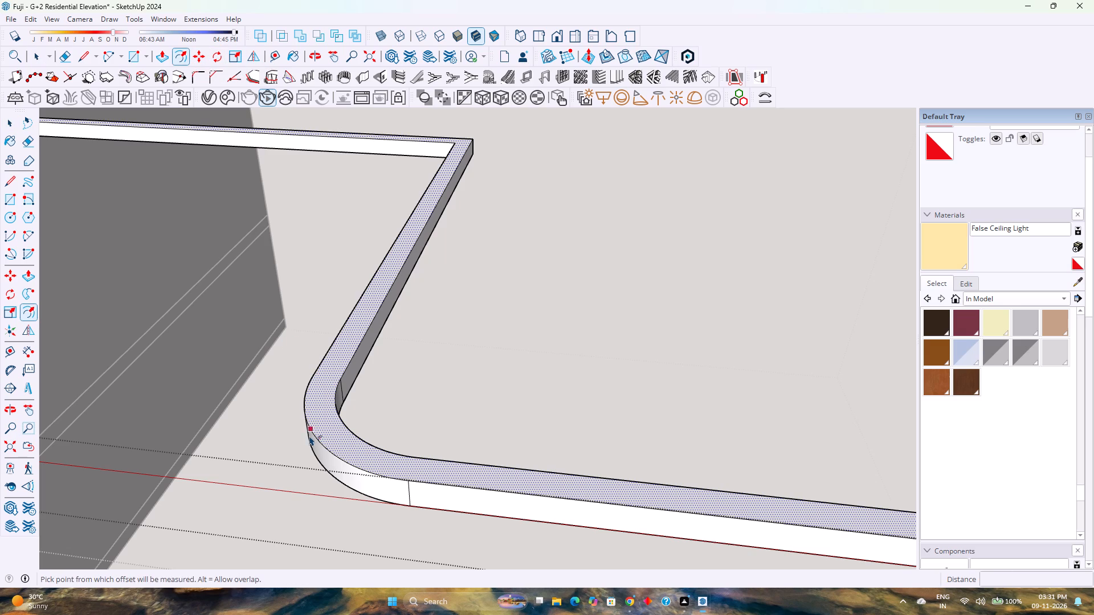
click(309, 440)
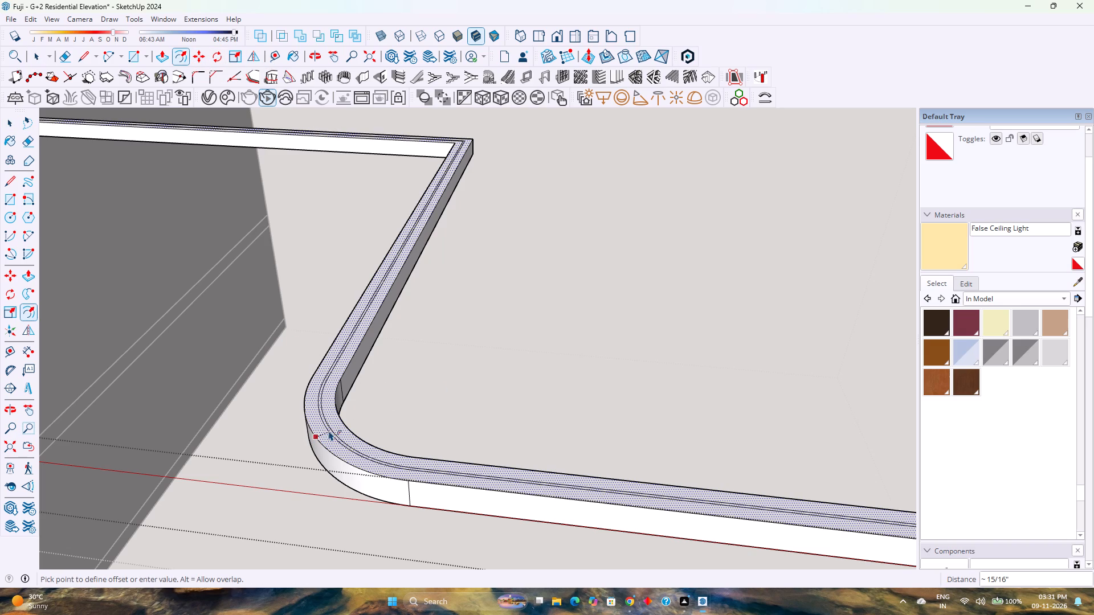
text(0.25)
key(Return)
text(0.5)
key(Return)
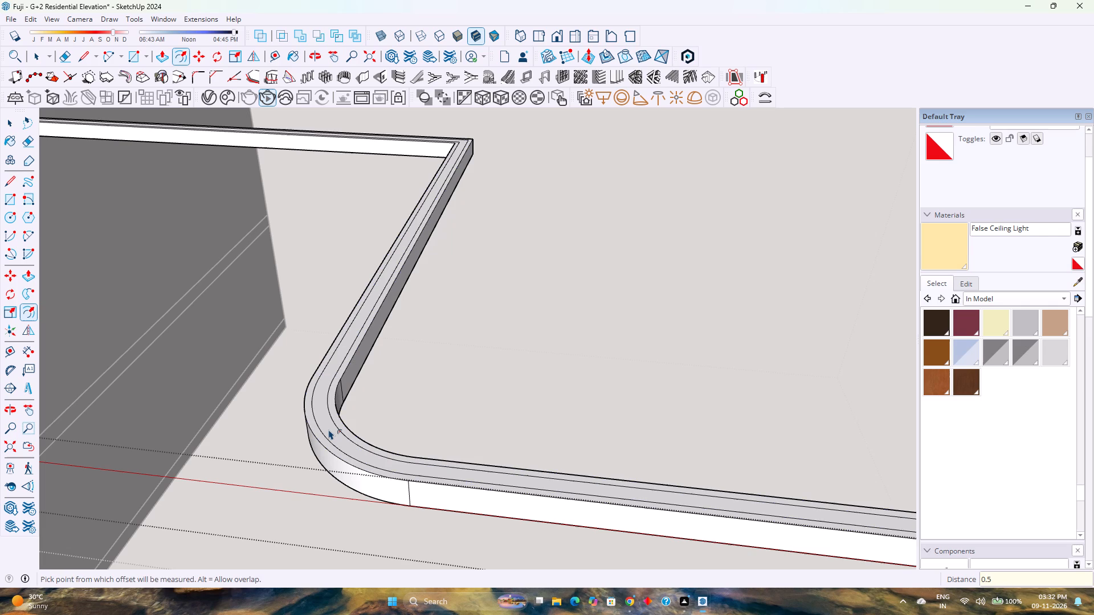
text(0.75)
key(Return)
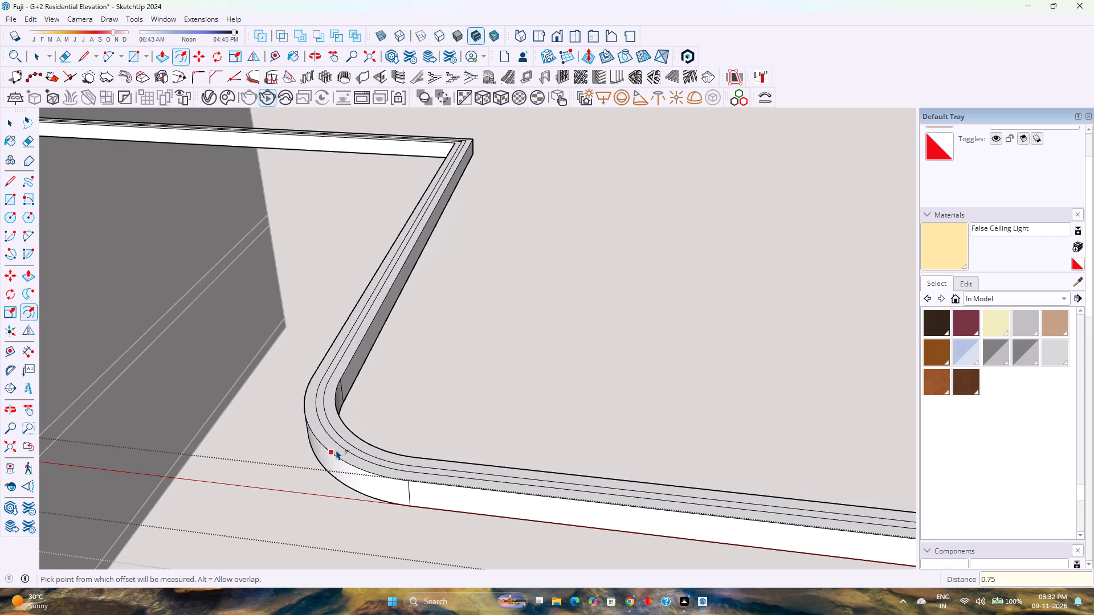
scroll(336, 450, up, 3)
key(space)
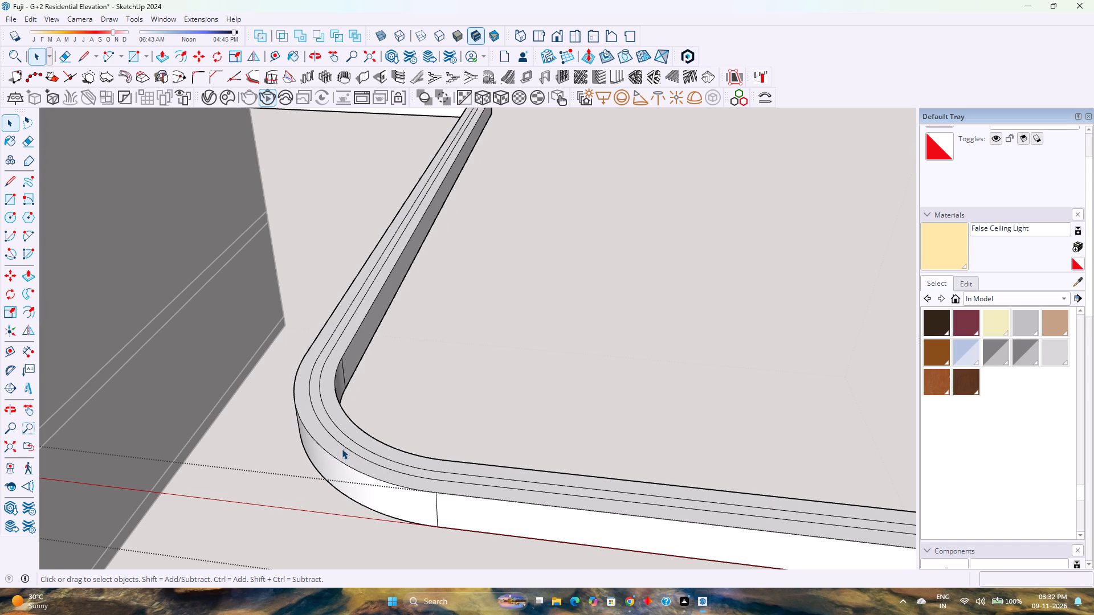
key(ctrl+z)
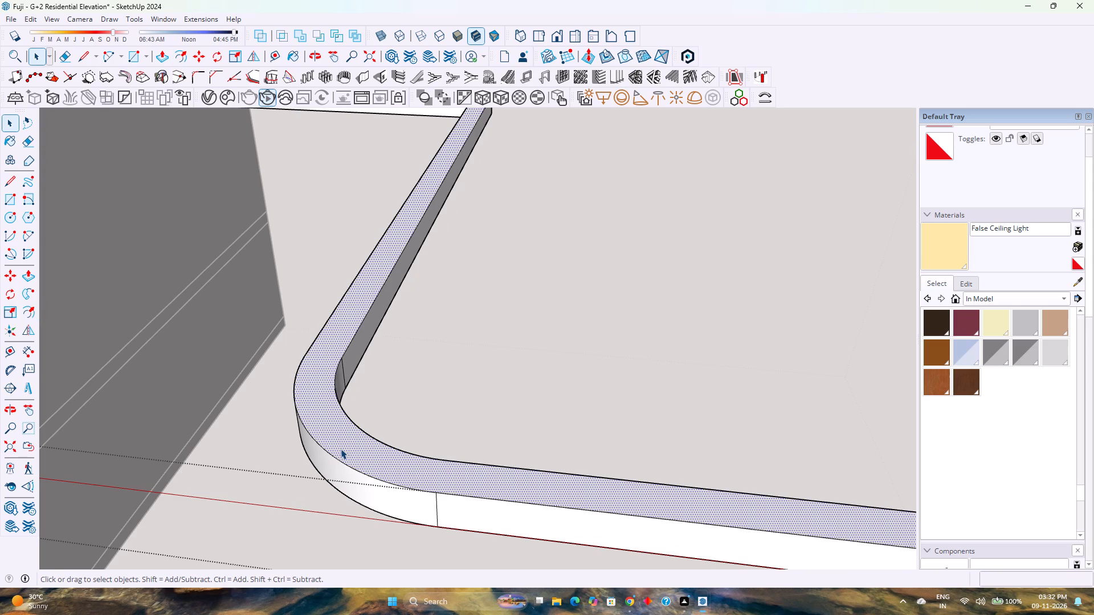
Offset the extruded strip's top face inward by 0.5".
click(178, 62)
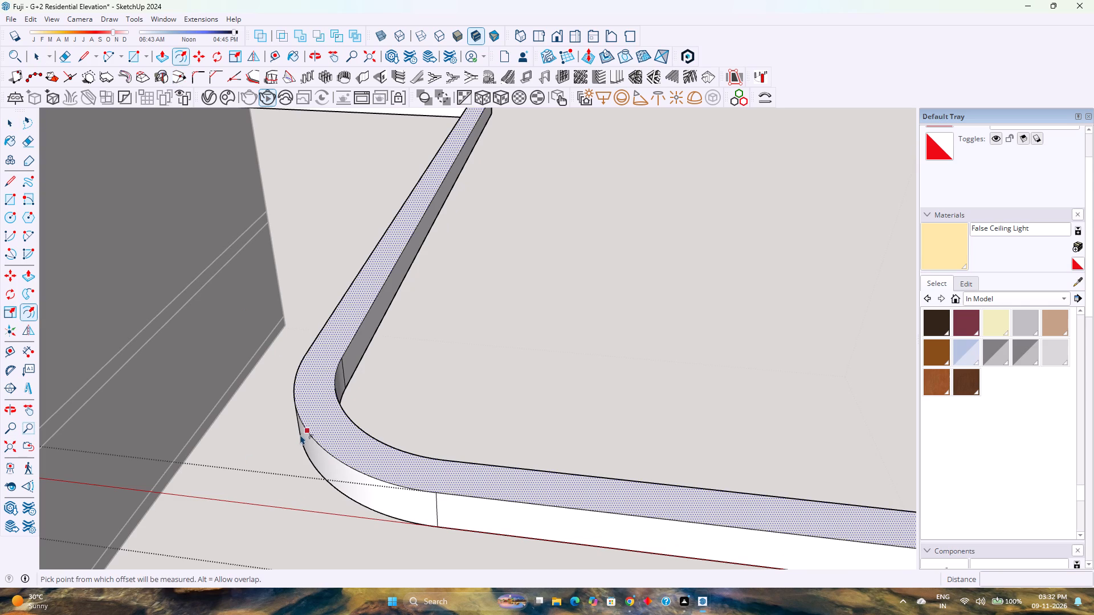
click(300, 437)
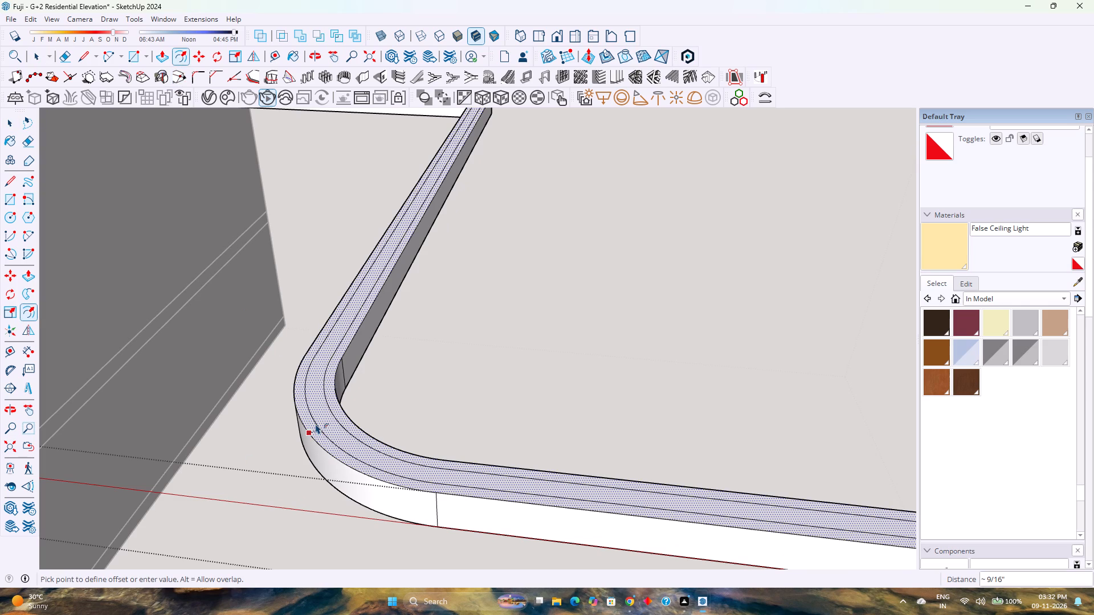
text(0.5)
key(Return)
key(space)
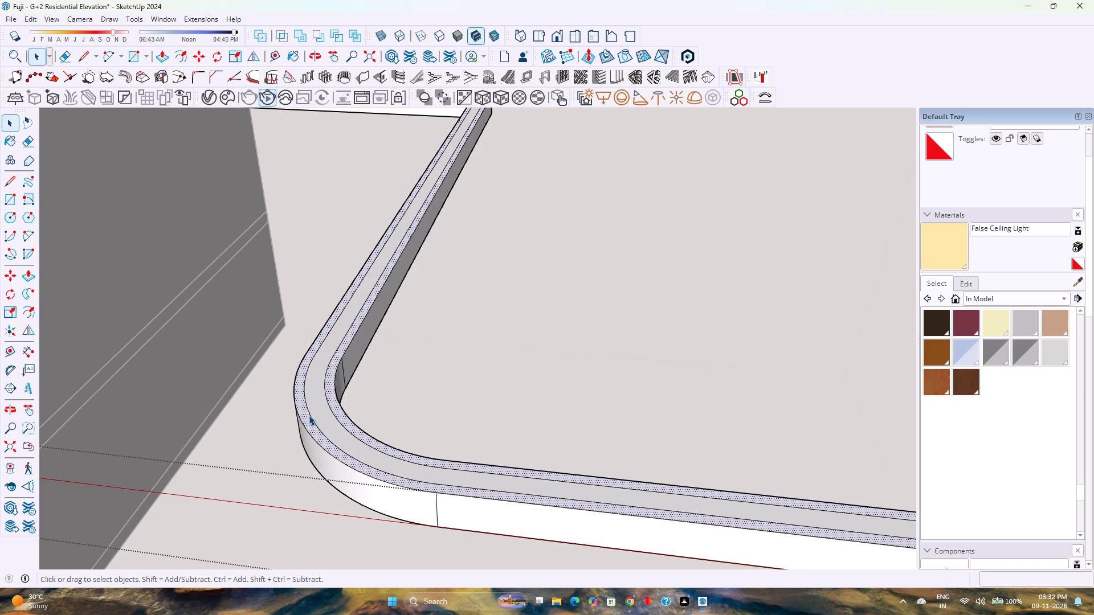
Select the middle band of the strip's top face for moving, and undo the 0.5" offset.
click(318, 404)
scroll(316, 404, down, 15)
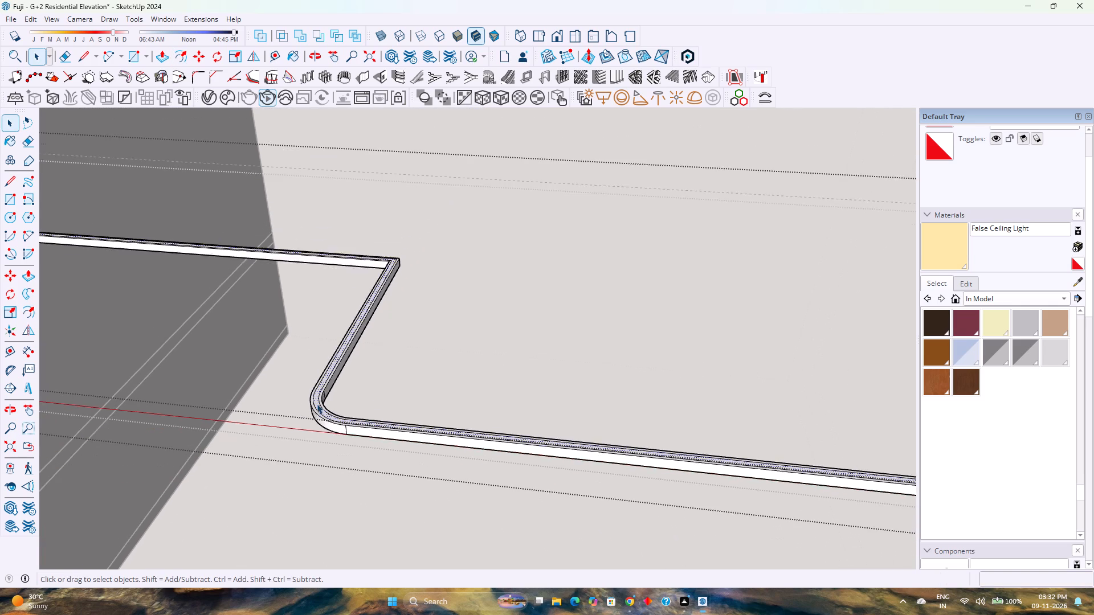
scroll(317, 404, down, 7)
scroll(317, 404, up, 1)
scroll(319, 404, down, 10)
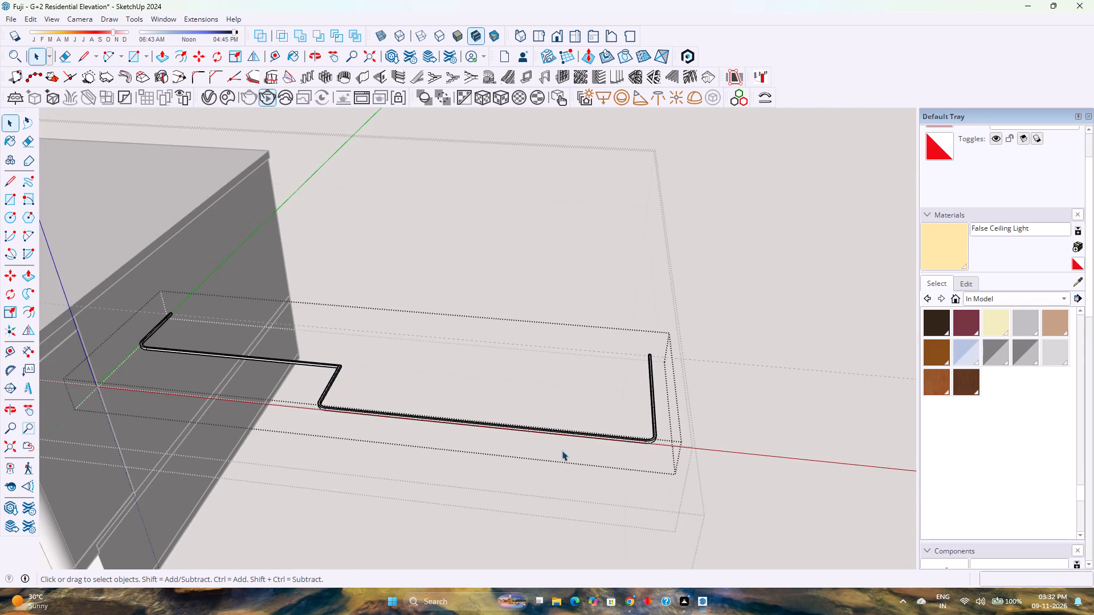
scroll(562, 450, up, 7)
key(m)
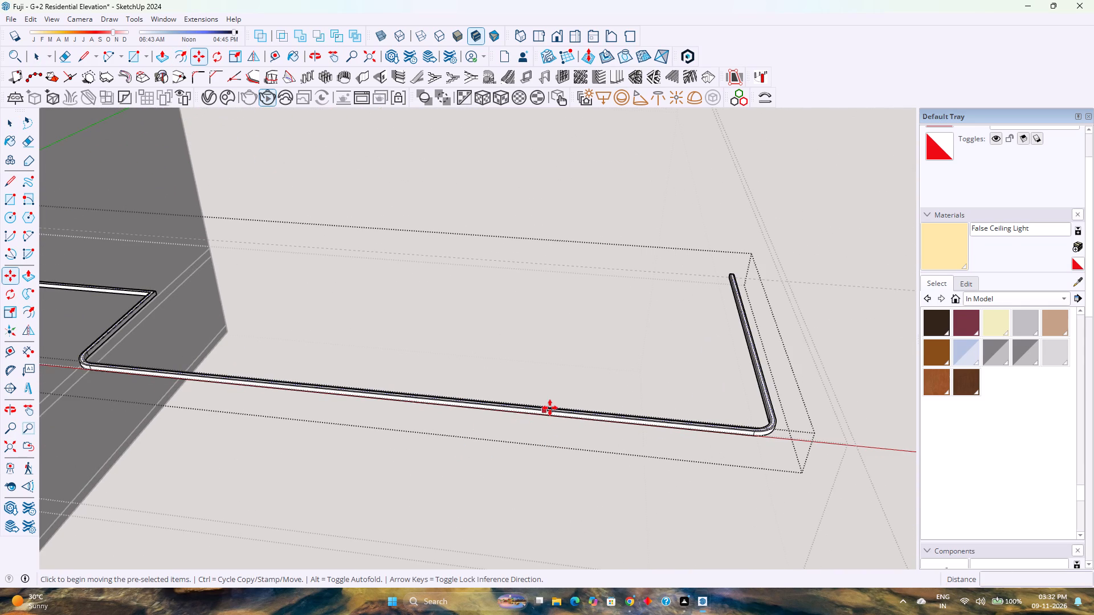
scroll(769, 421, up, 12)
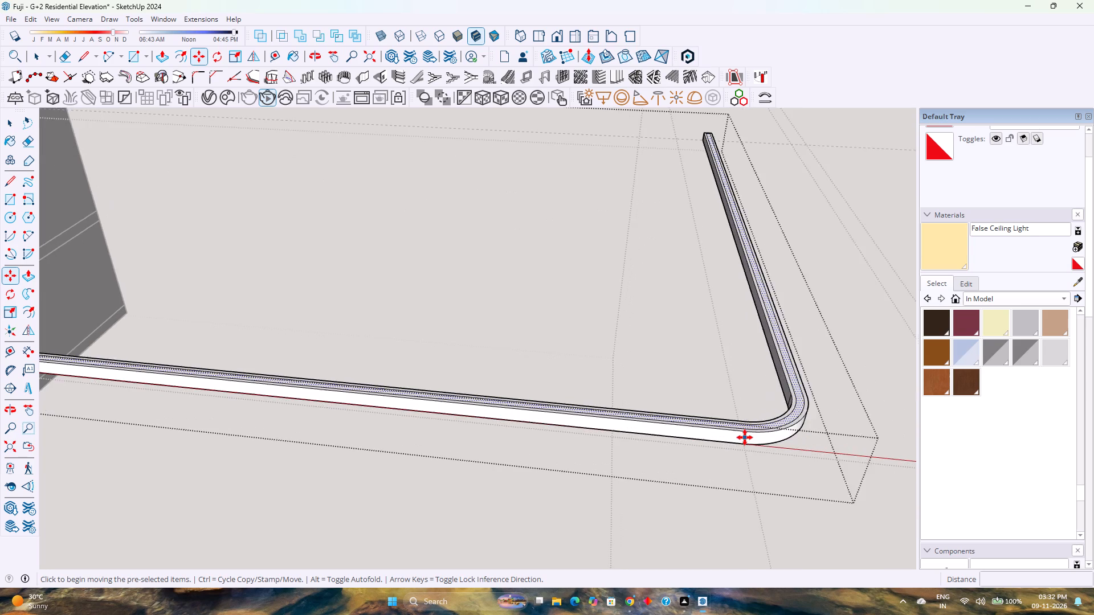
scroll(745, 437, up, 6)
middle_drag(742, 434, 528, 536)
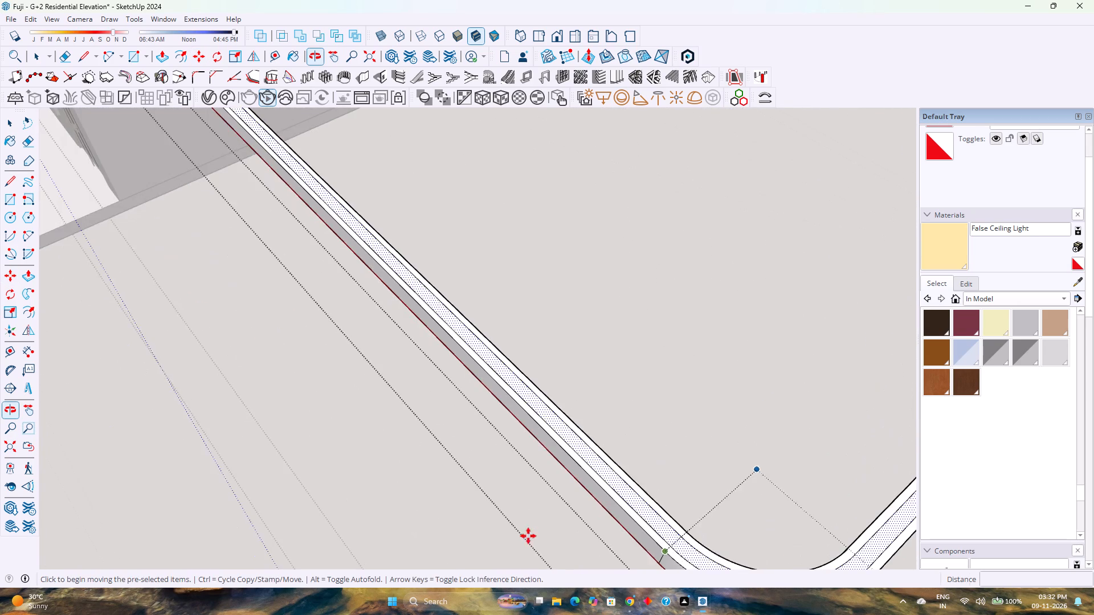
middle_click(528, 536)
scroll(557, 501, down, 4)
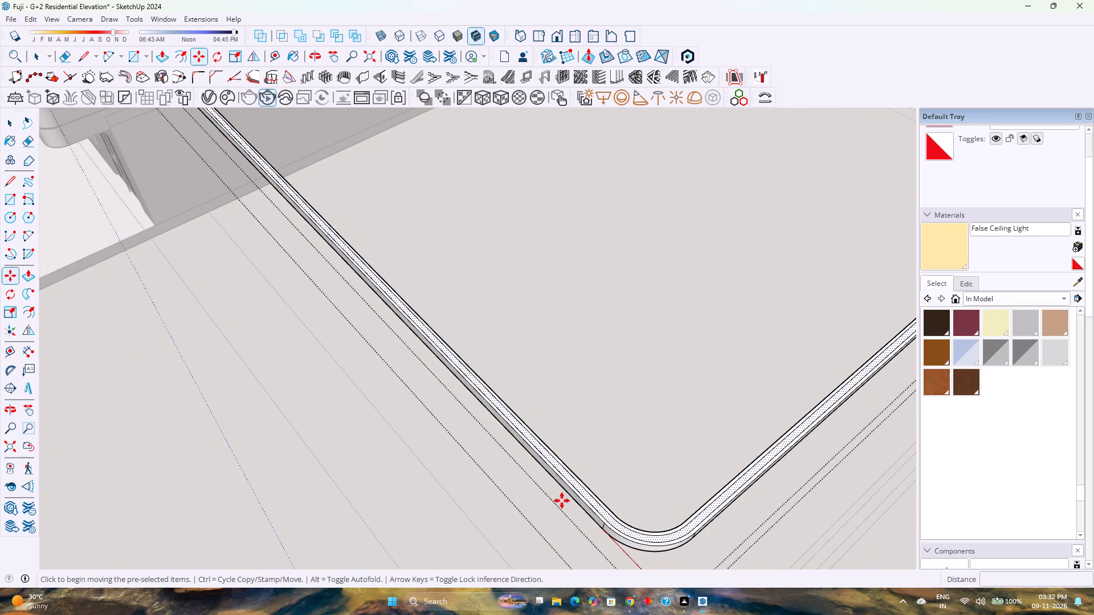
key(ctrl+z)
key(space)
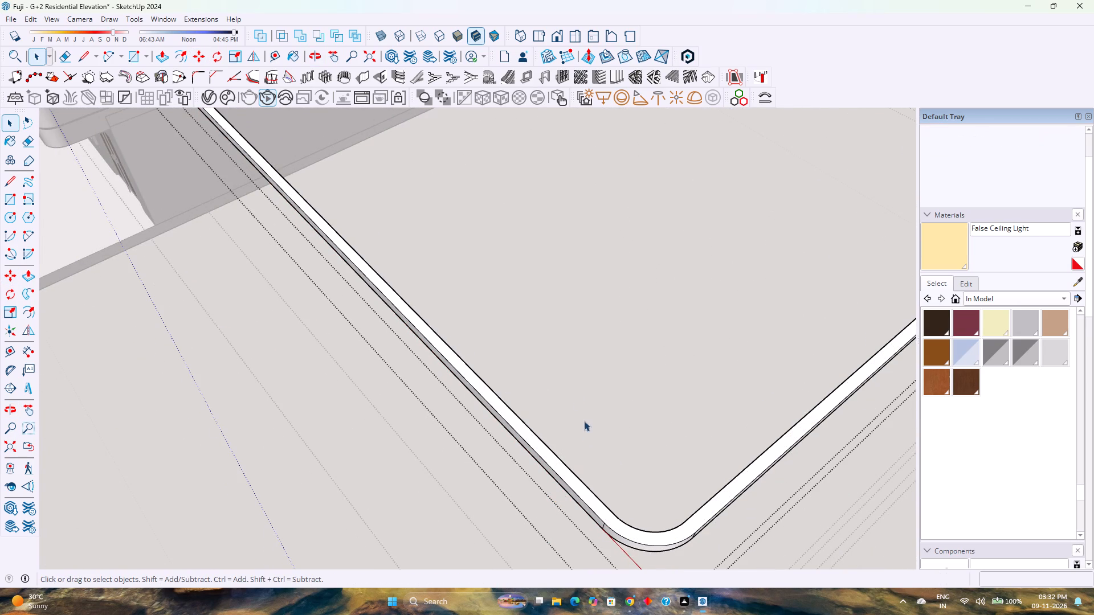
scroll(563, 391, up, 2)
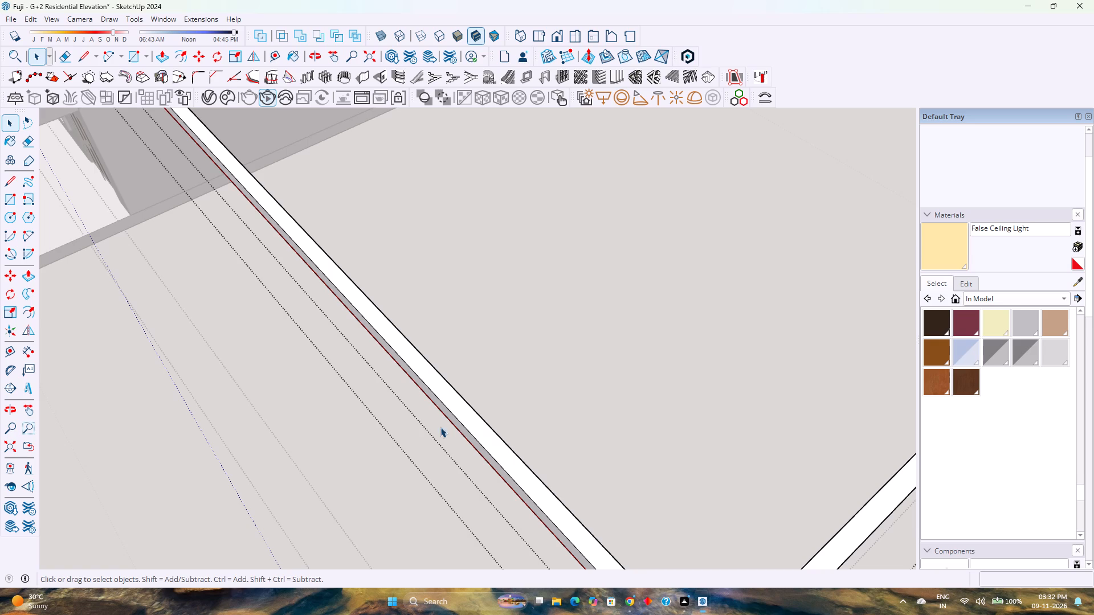
Place a guide 1" inward from the outer edge of the strip's top face.
click(273, 63)
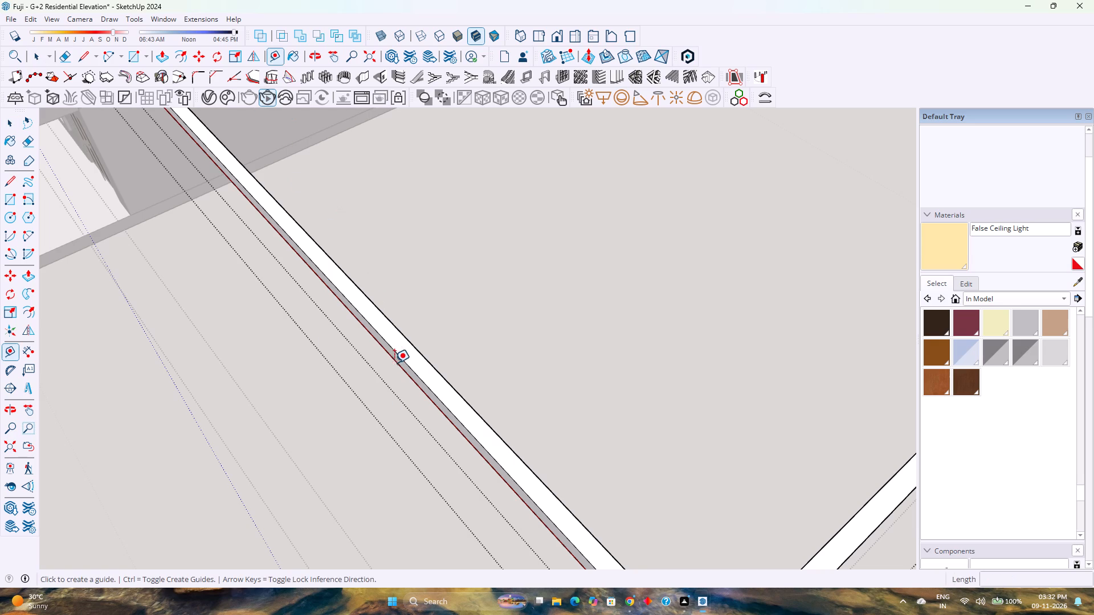
click(398, 360)
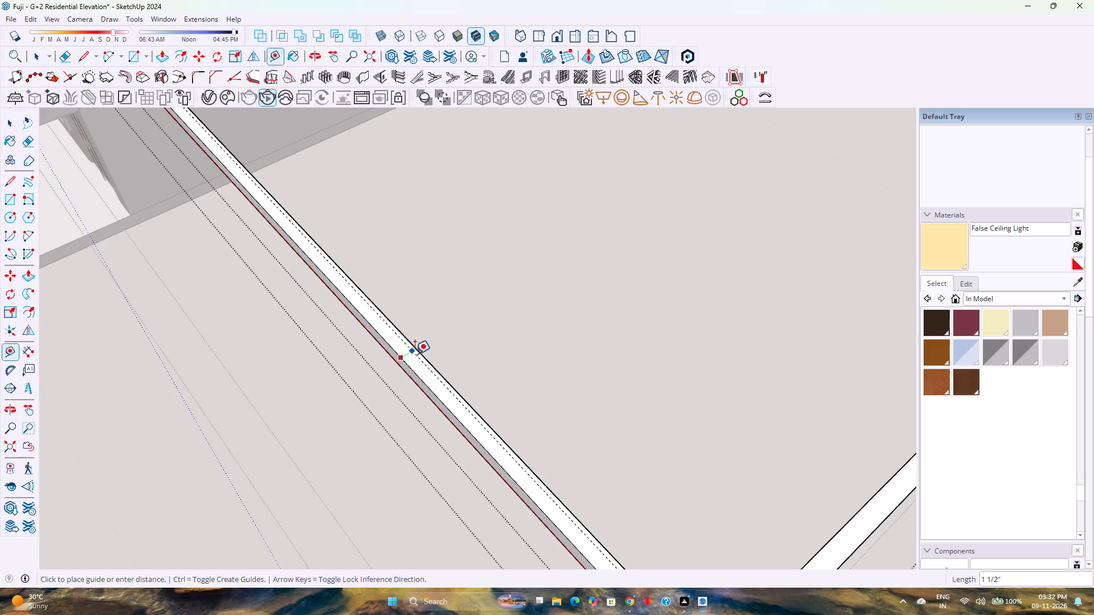
key(1)
key(Return)
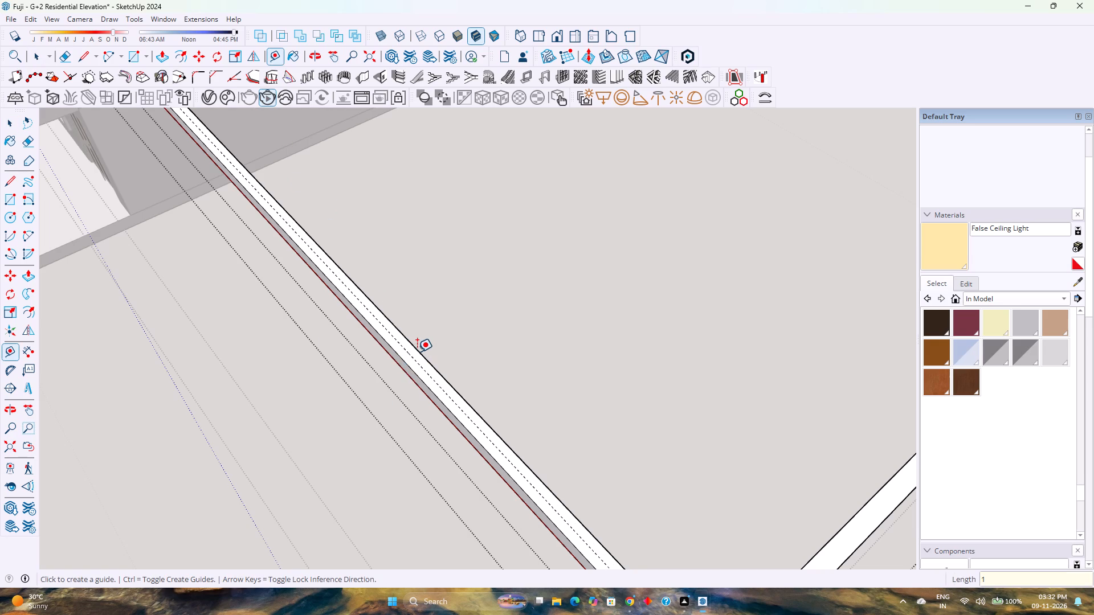
Place a guide 6 mm to each side of the strip's centre guide.
scroll(416, 355, up, 11)
click(418, 376)
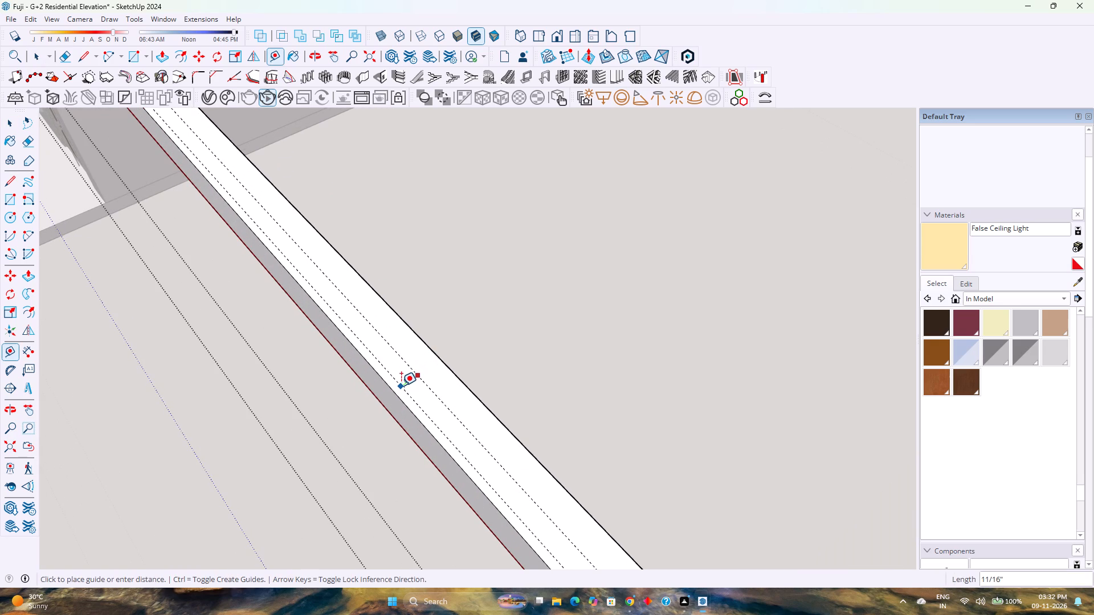
key(6)
key(m)
key(m)
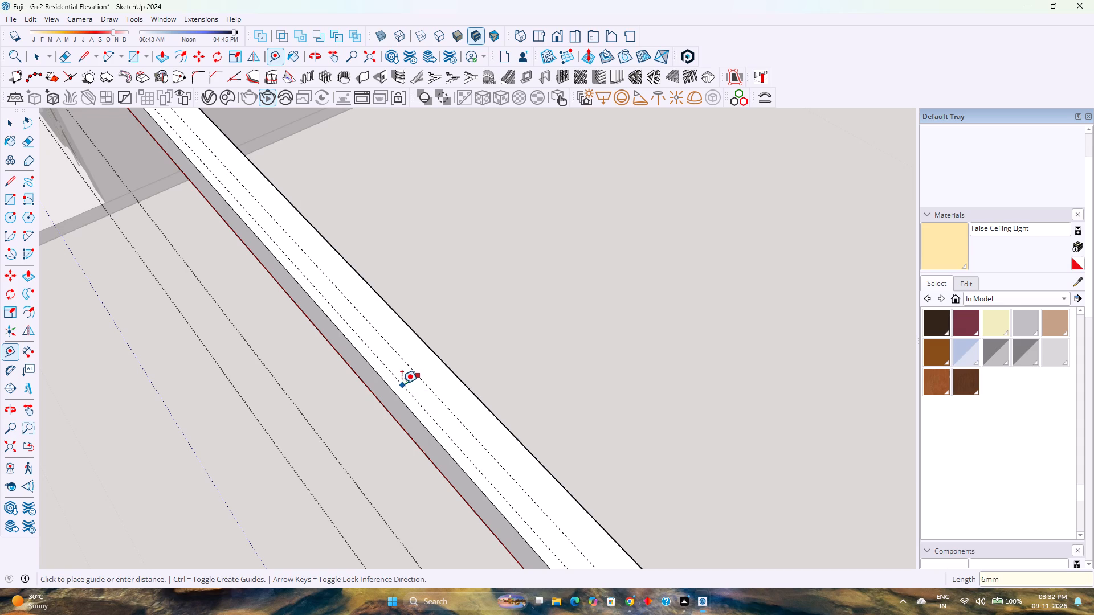
key(Return)
click(421, 375)
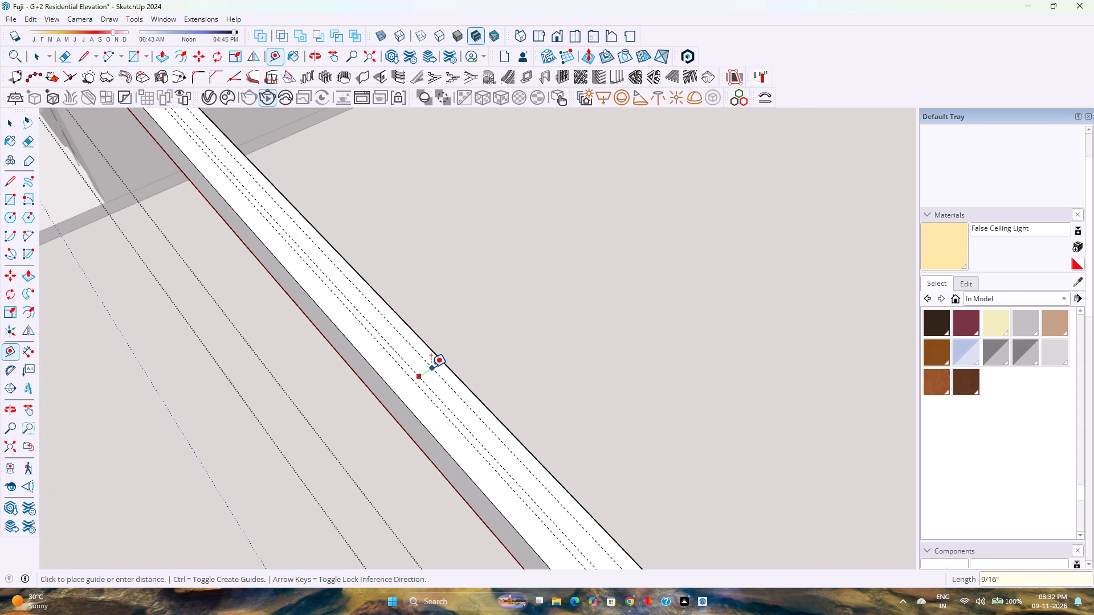
key(6)
key(Return)
key(Return)
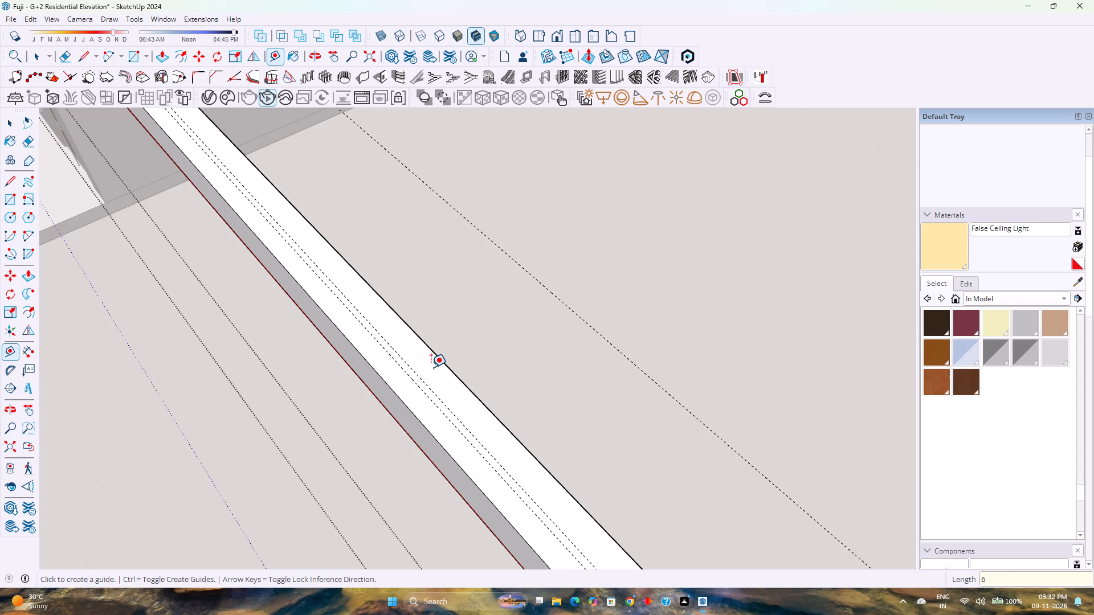
key(6)
text(mm)
key(Return)
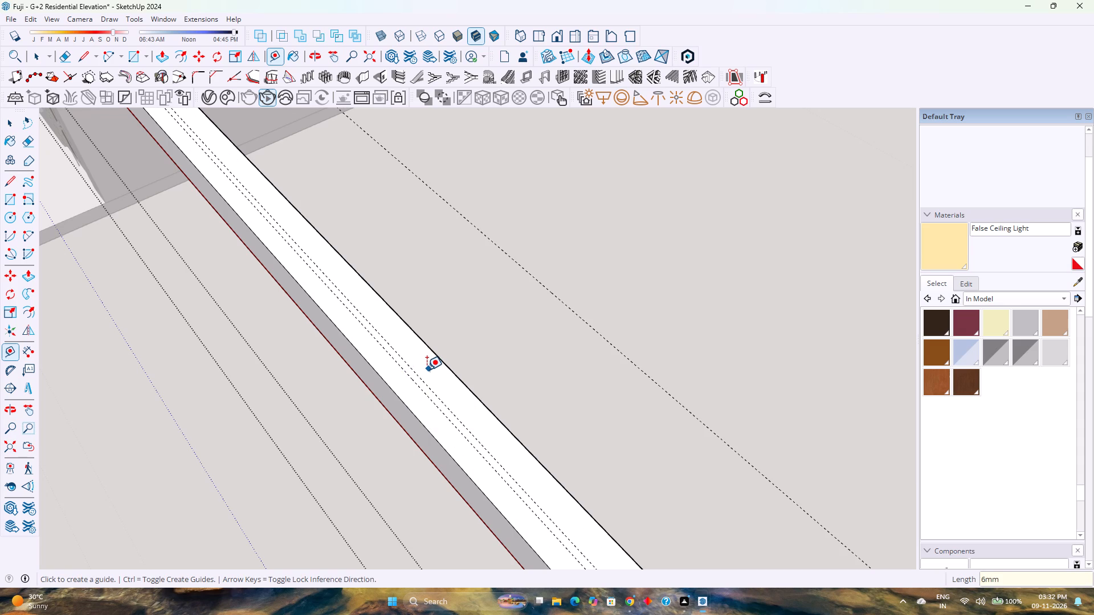
Delete the centre guide between the two 6 mm guides on the strip.
key(space)
click(417, 377)
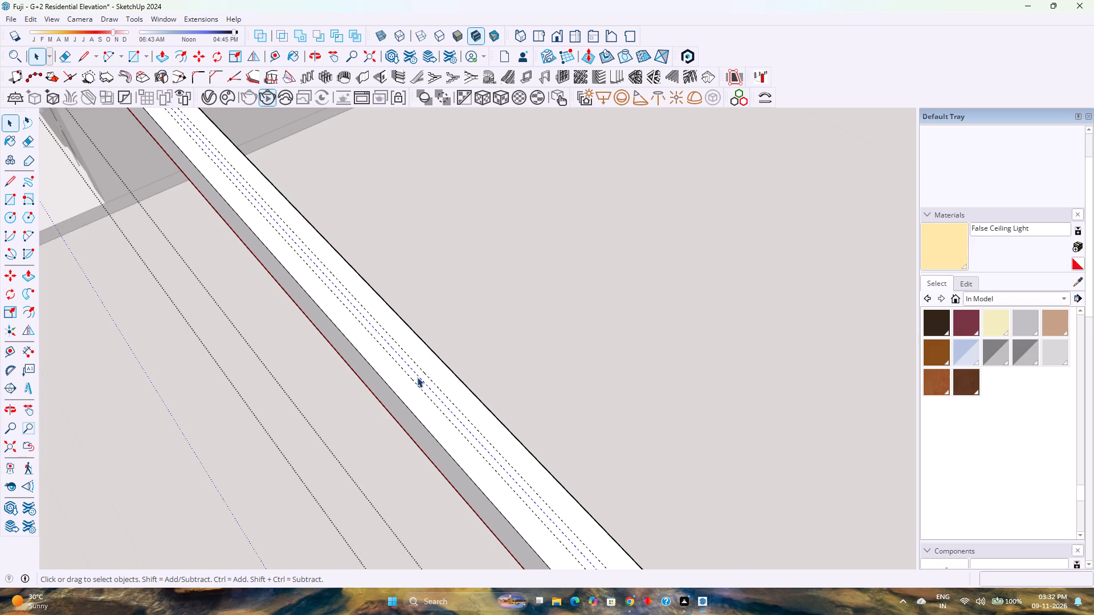
key(Delete)
Offset the strip's top face inward about 3/4" to the 6 mm guides, outlining a narrow middle band.
click(410, 386)
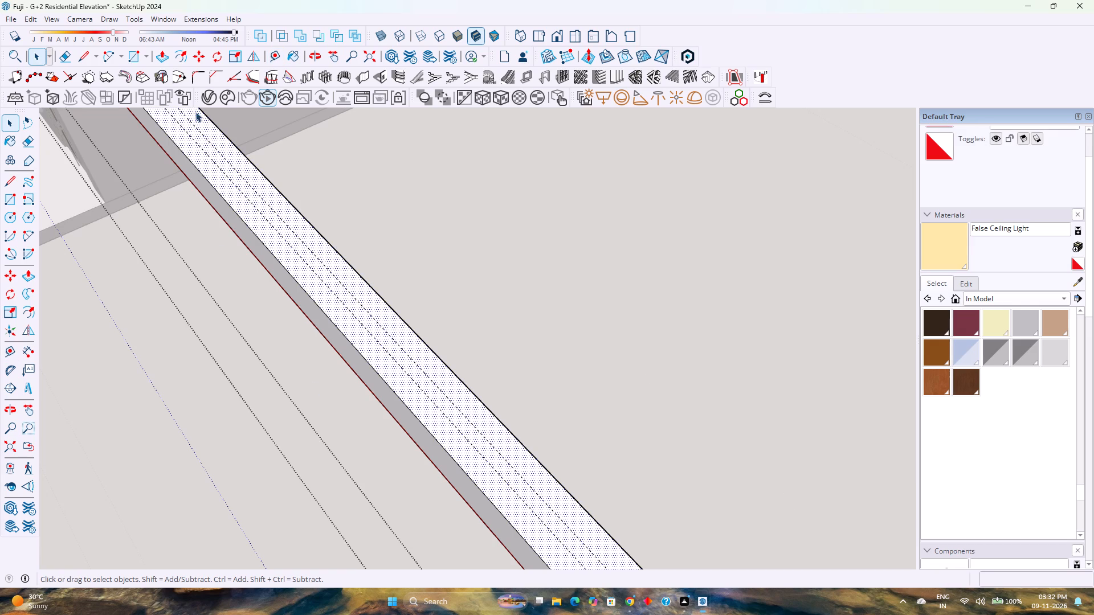
click(177, 54)
click(446, 454)
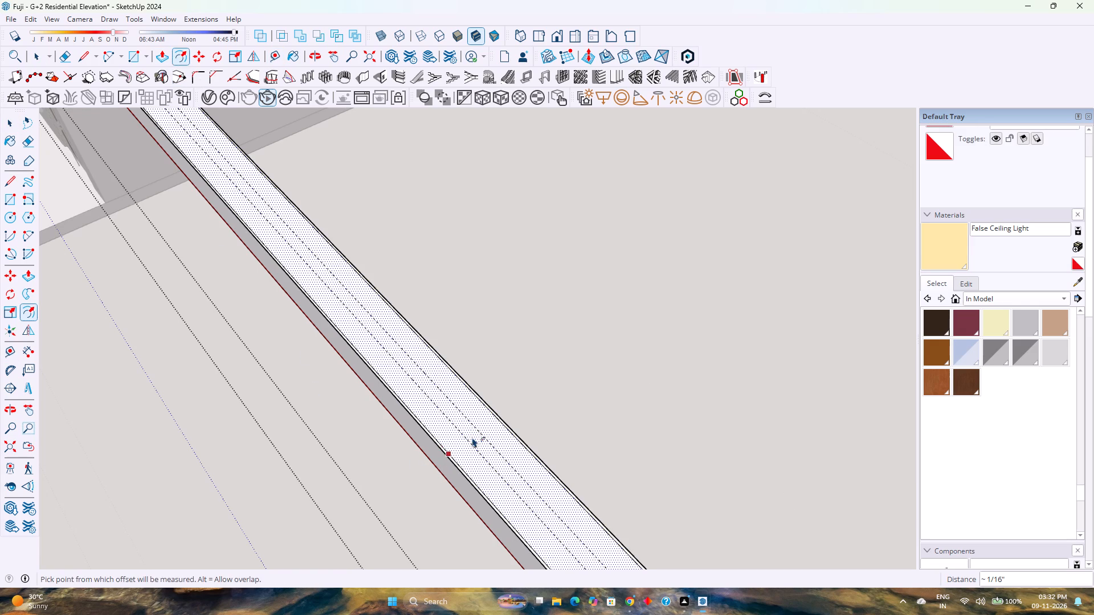
key(ctrl+z)
click(460, 465)
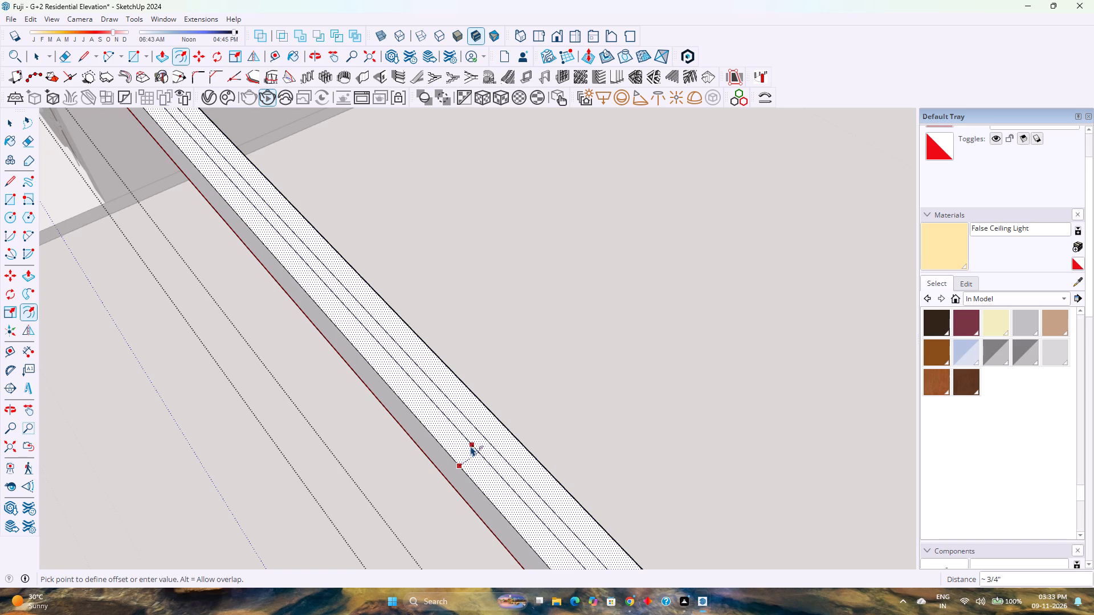
click(471, 446)
key(space)
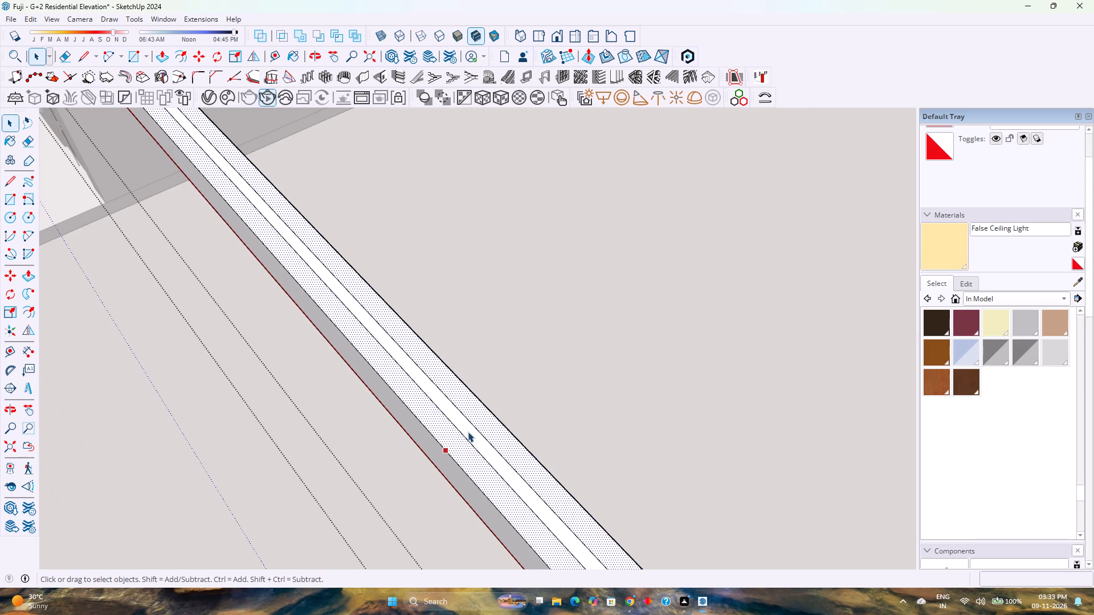
Copy the narrow middle band of the strip's top face 12' along the green axis, away from the strip.
click(468, 430)
scroll(468, 428, down, 10)
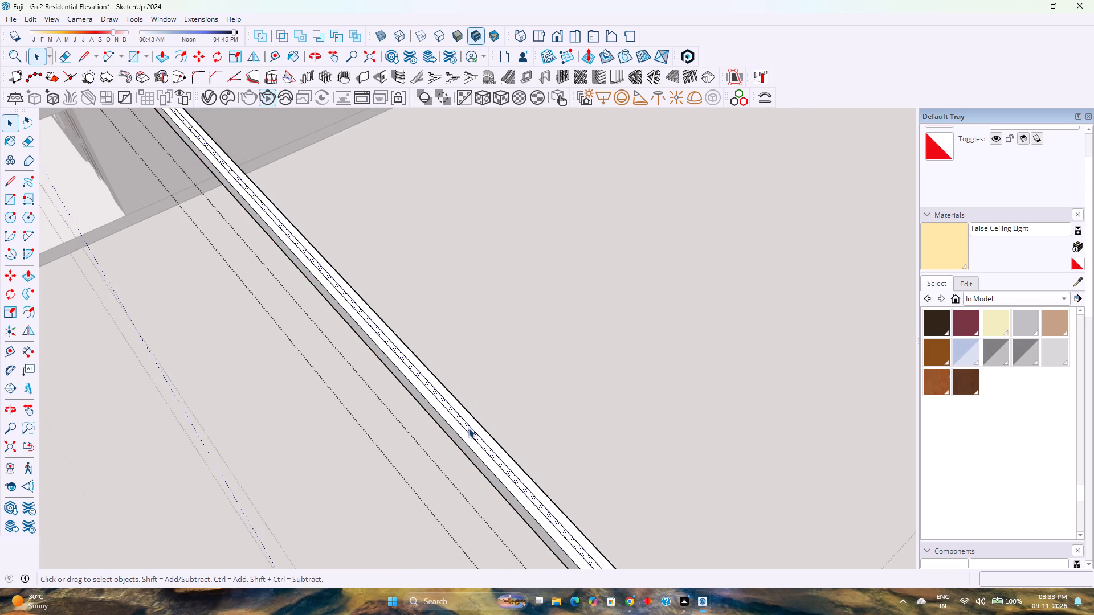
key(m)
click(467, 431)
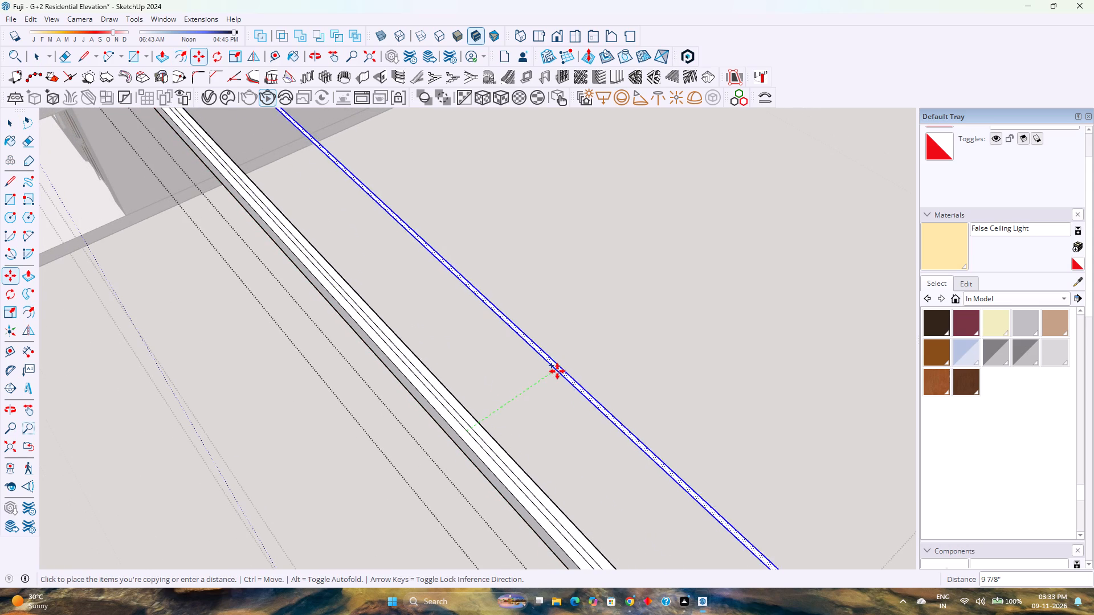
scroll(557, 371, down, 14)
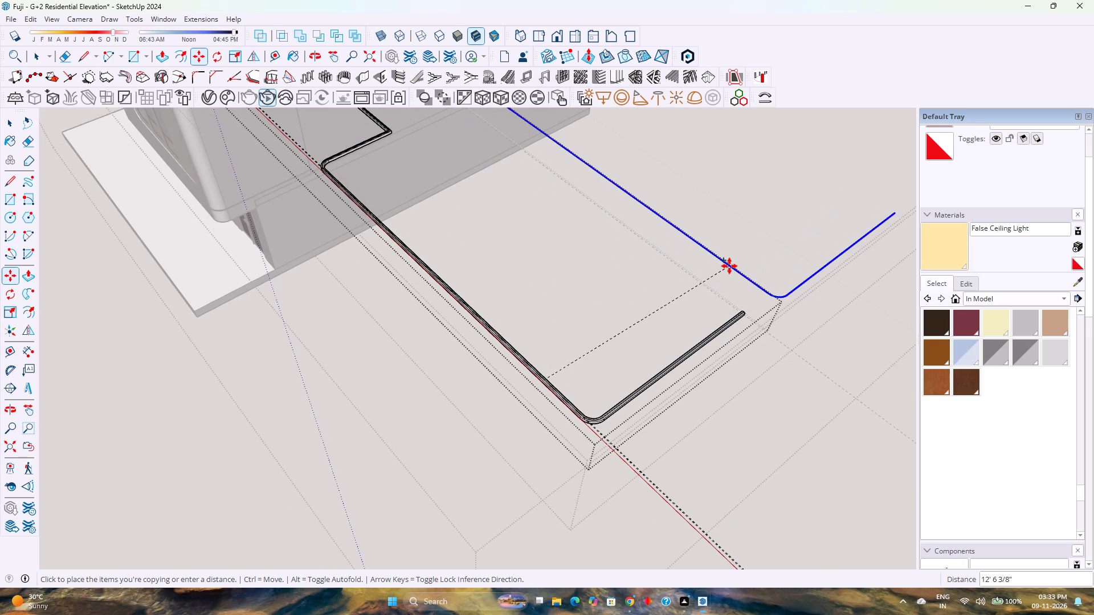
key(Left)
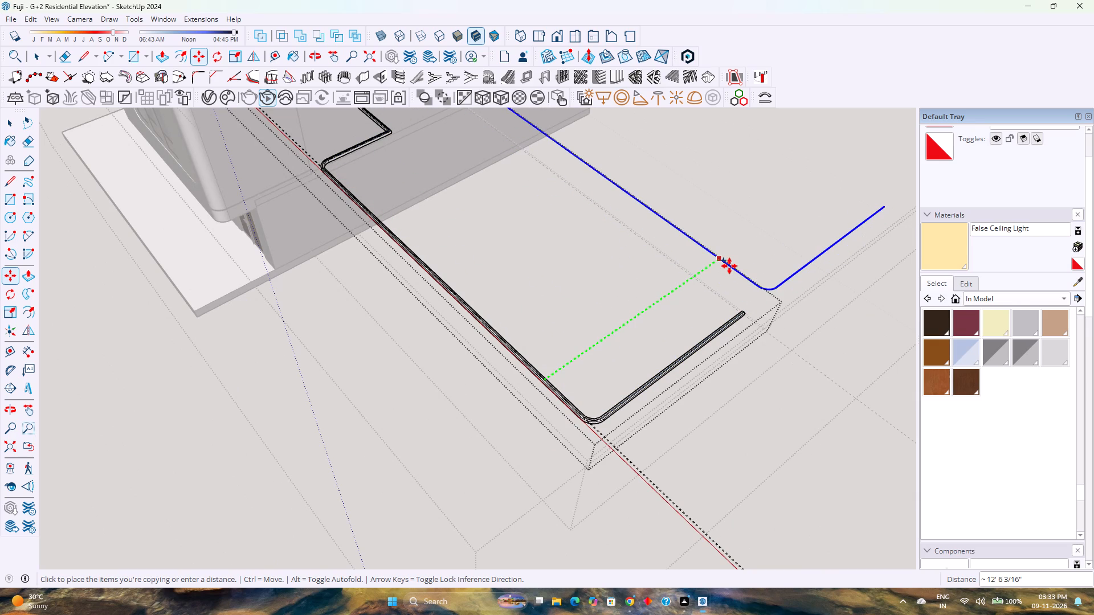
text(12')
key(Return)
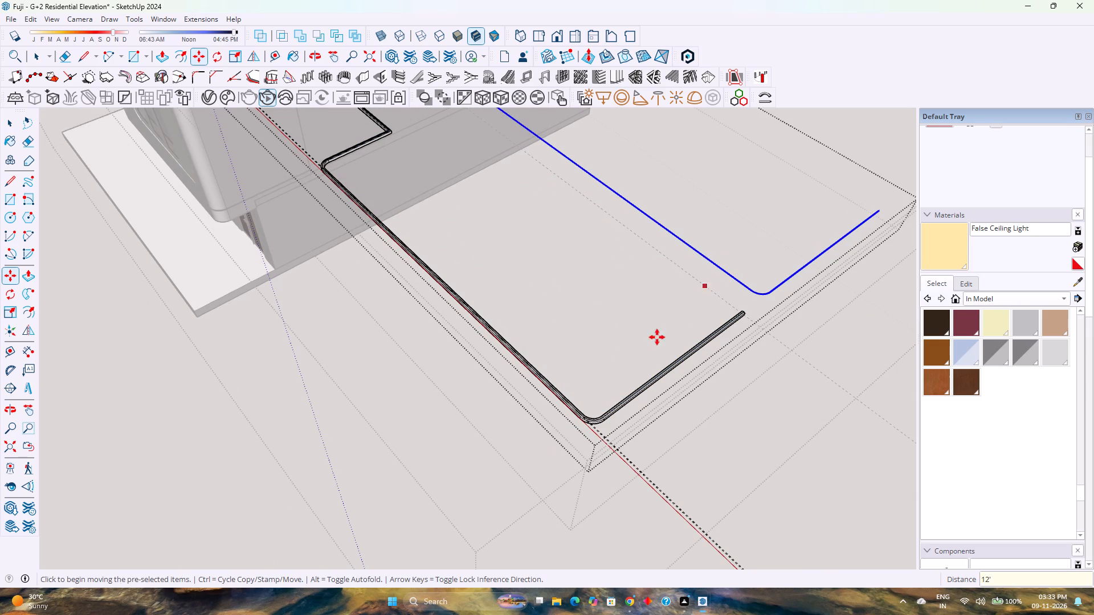
Recess the original middle band 0.25" into the strip with Push/Pull to form a channel.
key(p)
scroll(584, 391, up, 11)
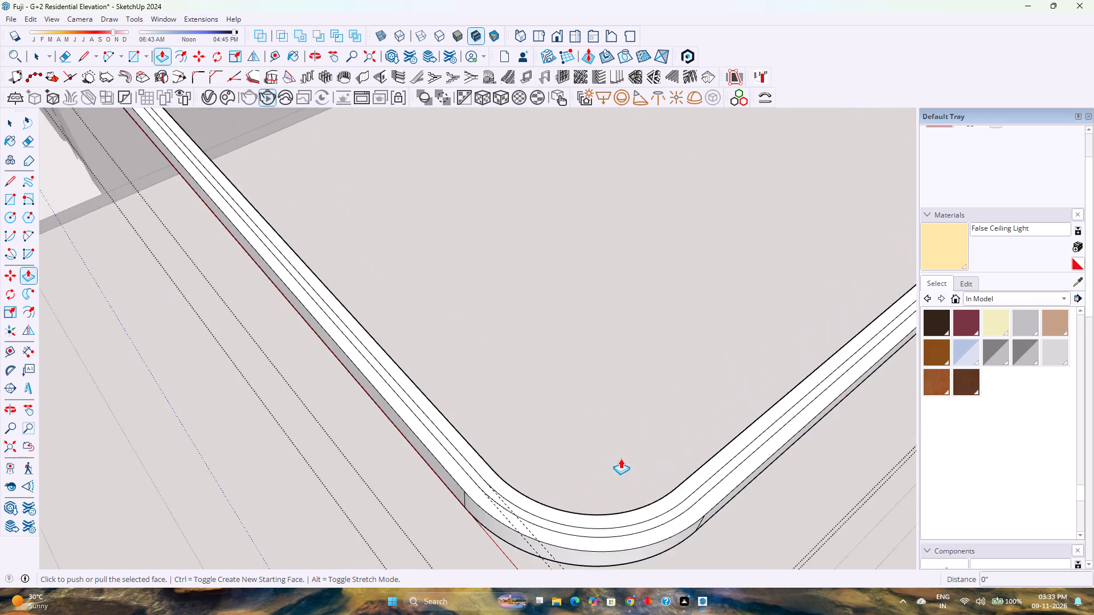
scroll(642, 505, up, 2)
scroll(645, 502, down, 4)
scroll(662, 522, up, 2)
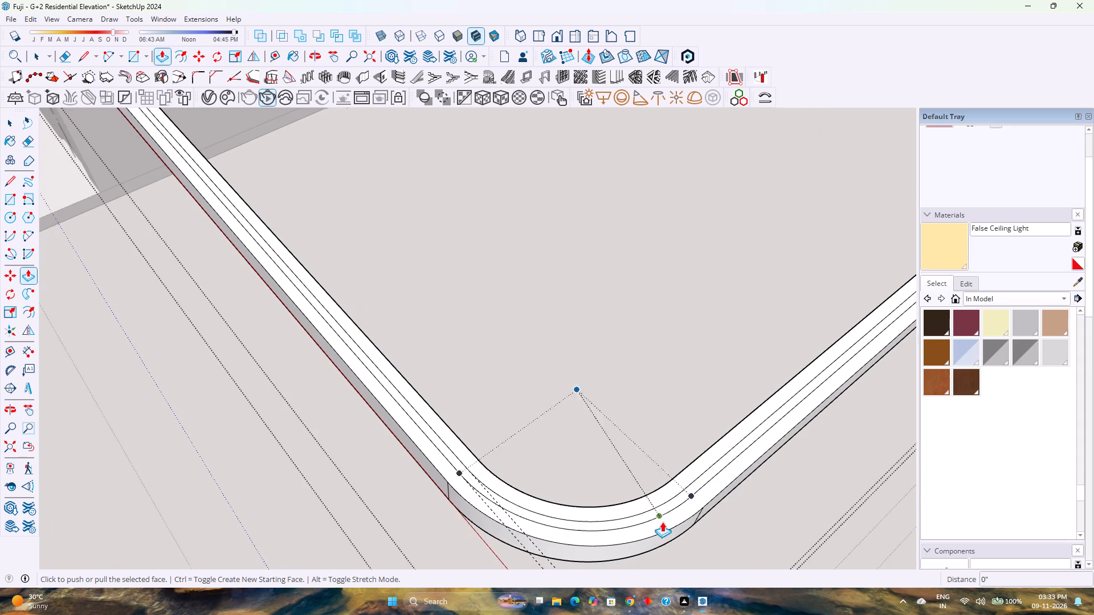
scroll(662, 522, up, 9)
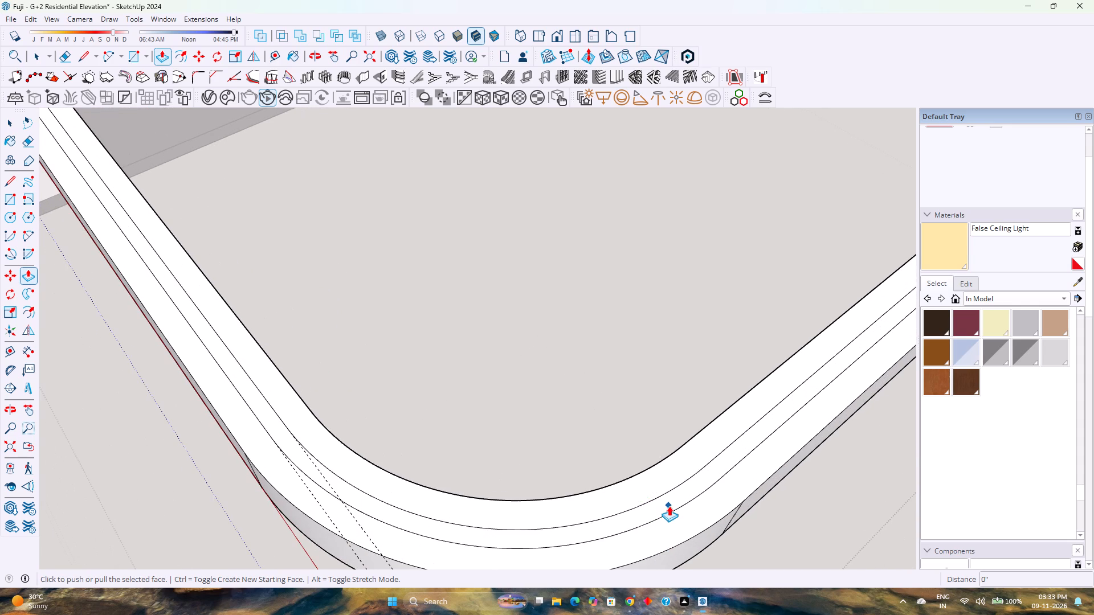
key(Escape)
click(657, 513)
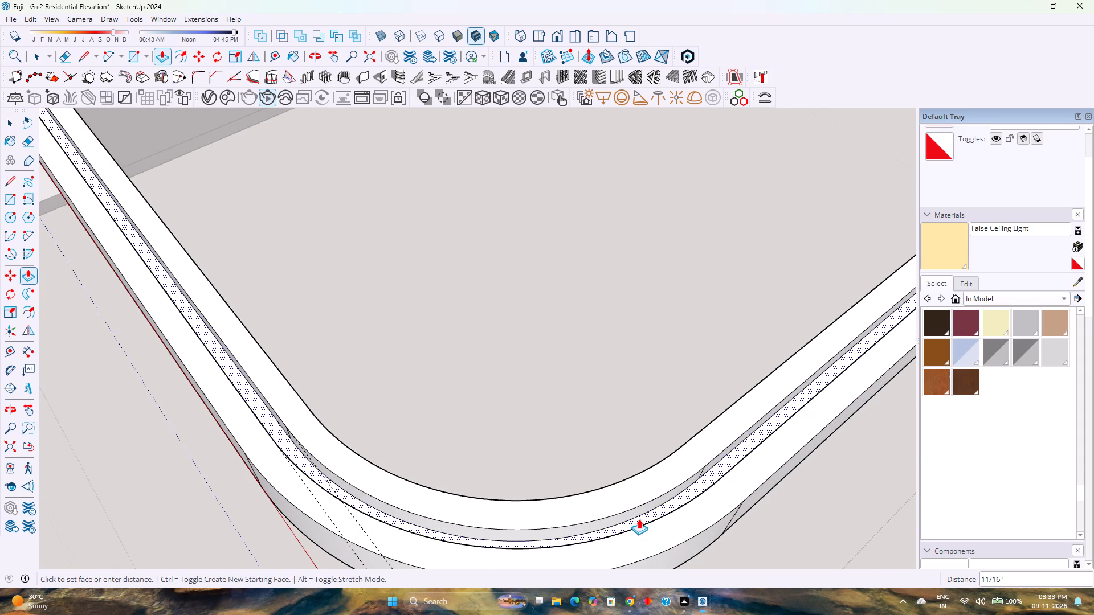
text(0.2)
key(5)
key(Return)
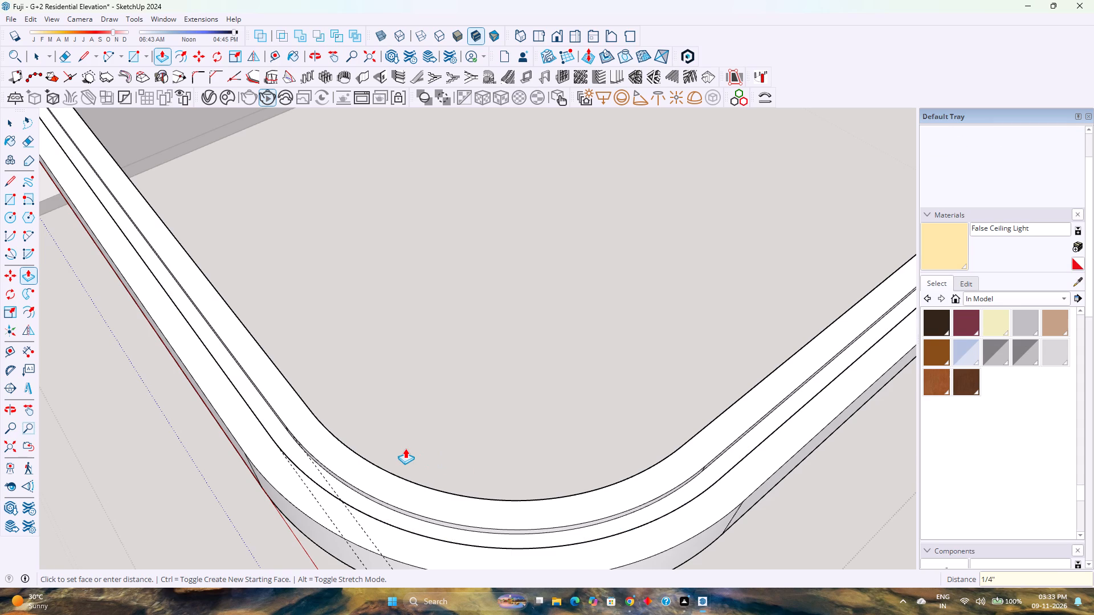
scroll(405, 446, down, 7)
key(space)
Select the copied band with its edges and make it a group.
scroll(533, 360, down, 3)
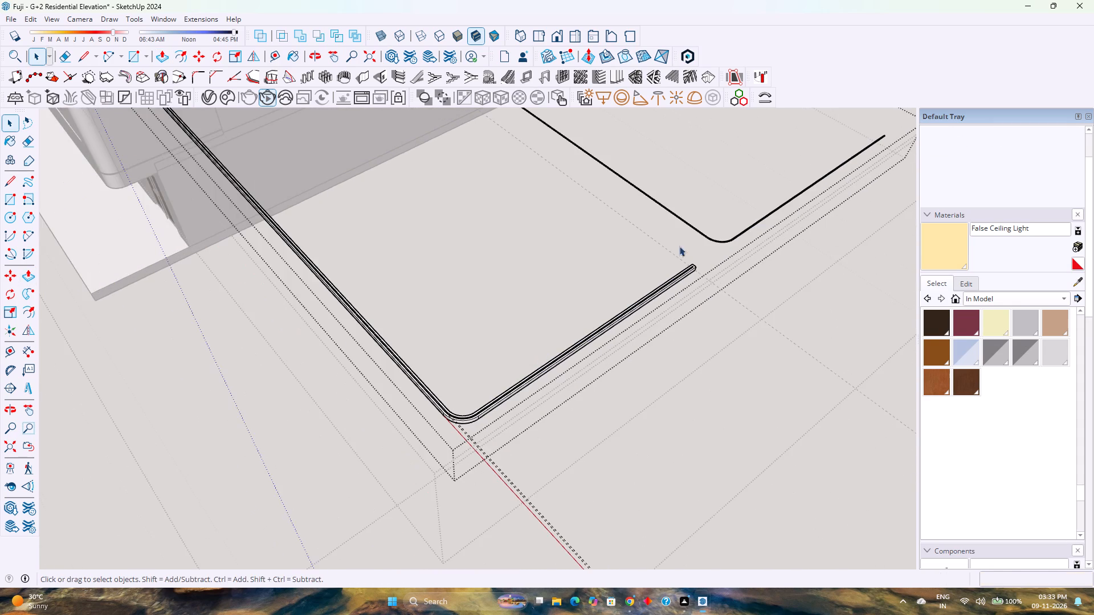
scroll(697, 236, up, 6)
click(742, 242)
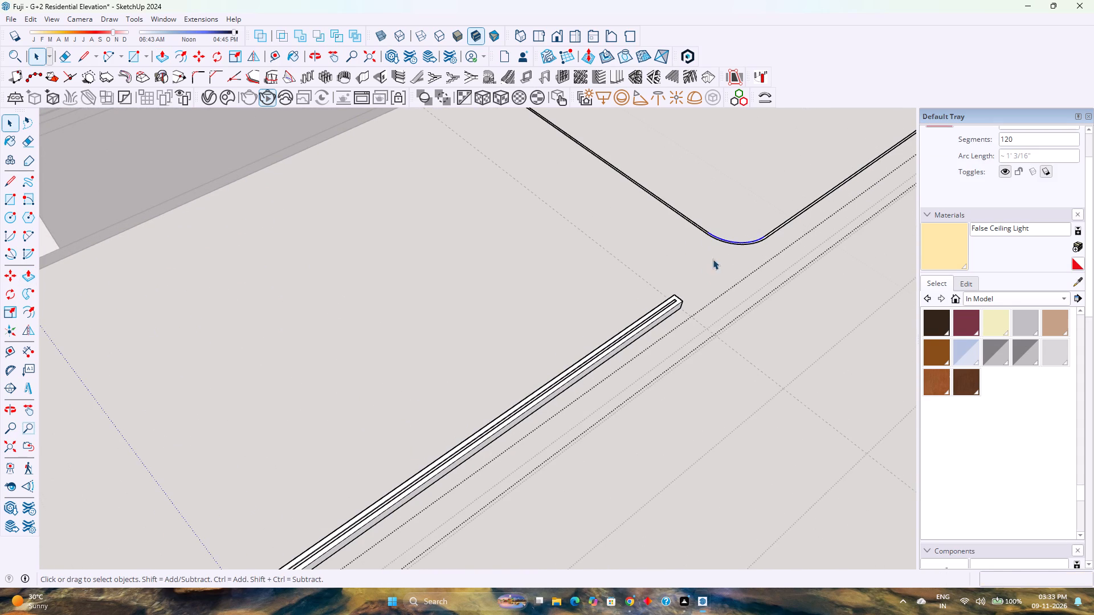
scroll(728, 245, up, 6)
click(732, 231)
triple_click(732, 231)
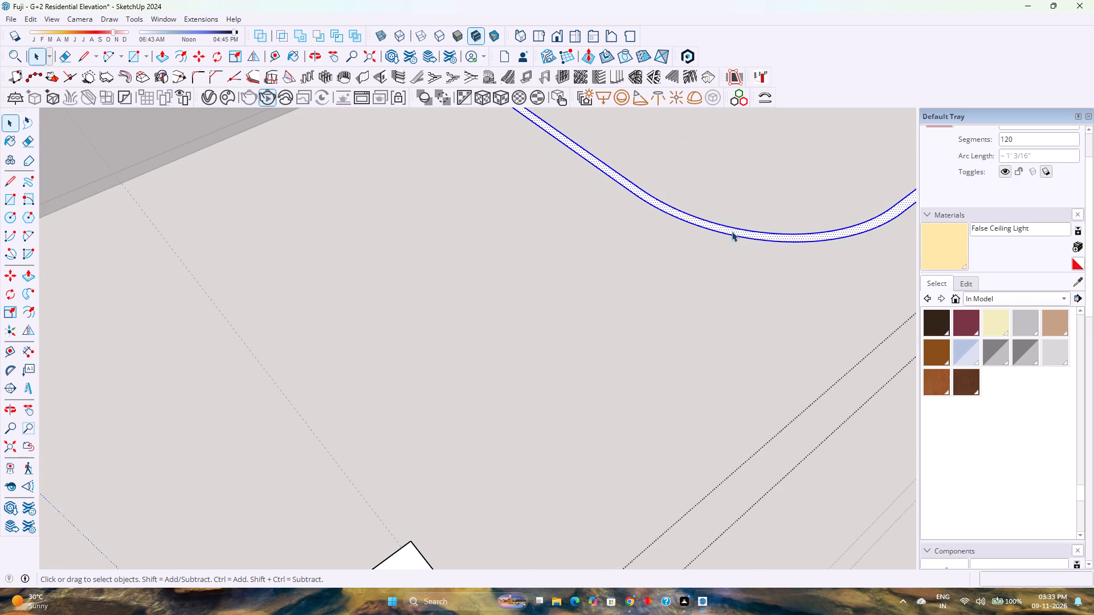
right_click(732, 231)
click(778, 343)
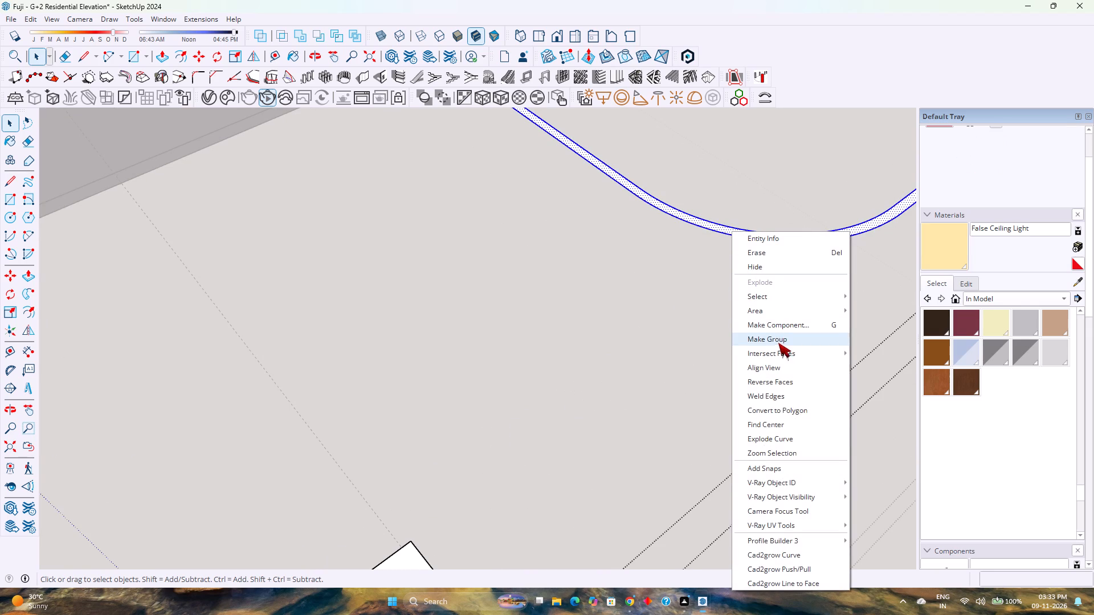
Paint the copied band group with Translucent Glass Blue.
click(964, 344)
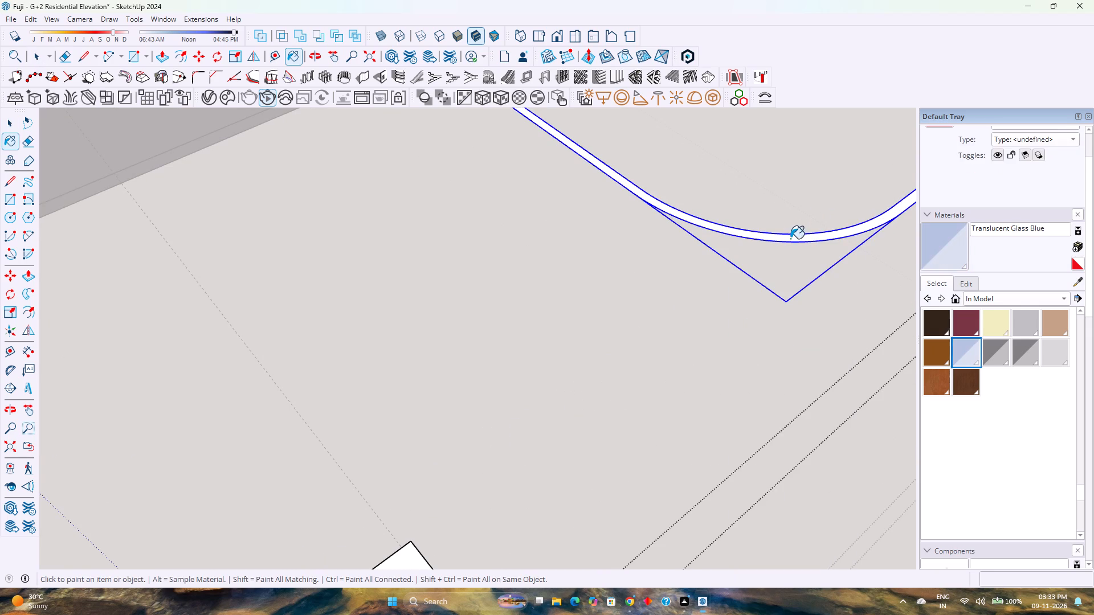
click(790, 239)
scroll(550, 342, down, 10)
scroll(551, 342, up, 1)
scroll(551, 342, down, 3)
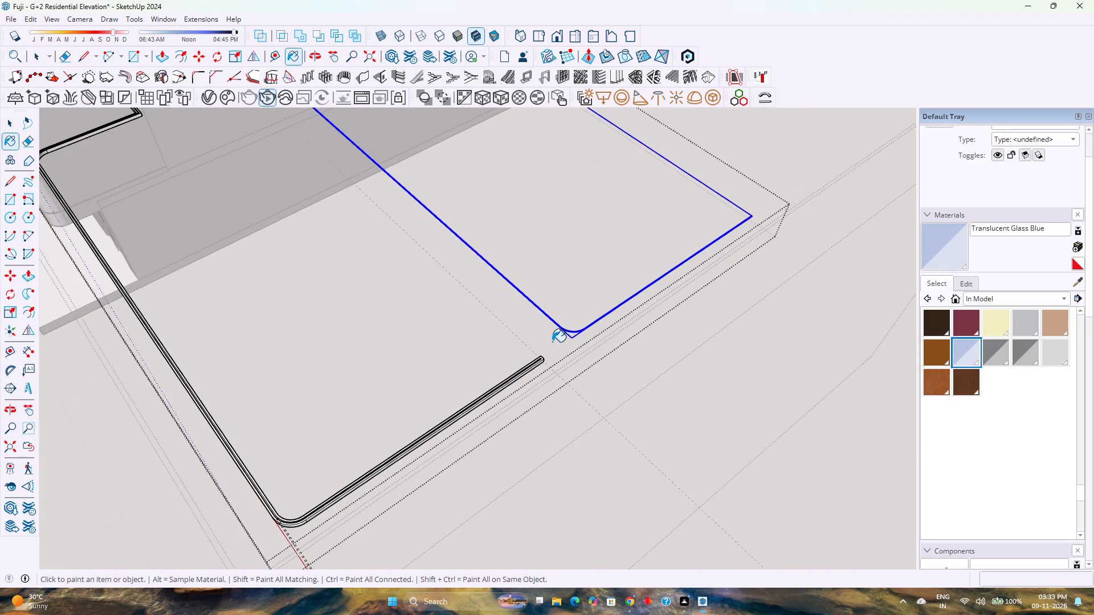
Move the glass band group 12' back along the green axis onto the strip's recessed channel.
key(m)
scroll(733, 188, up, 3)
scroll(763, 228, up, 7)
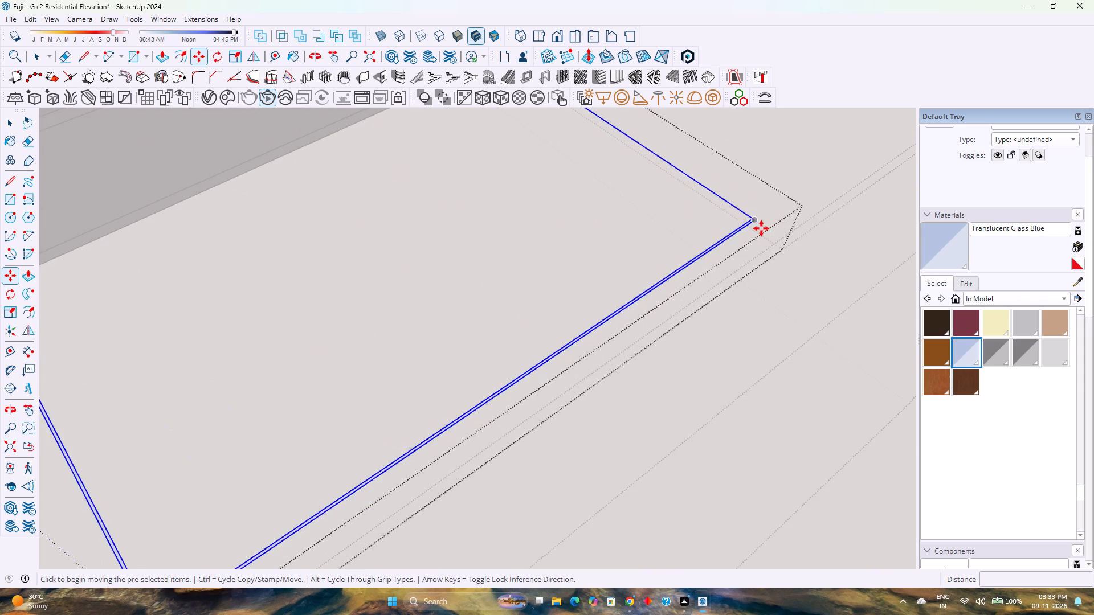
scroll(761, 228, up, 6)
click(752, 210)
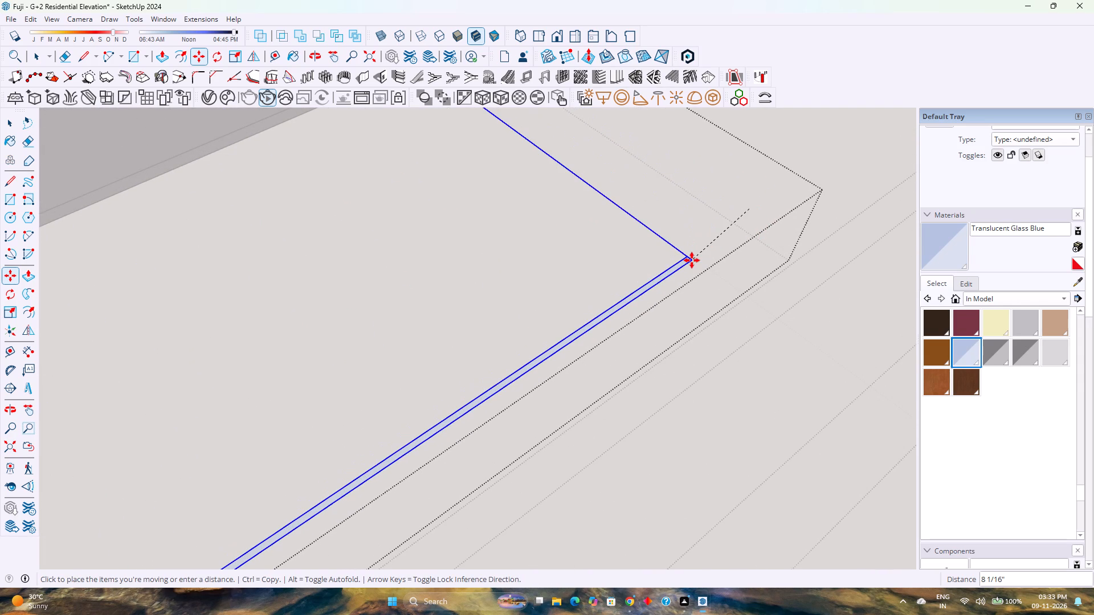
key(Left)
text(12)
key(apostrophe)
key(Return)
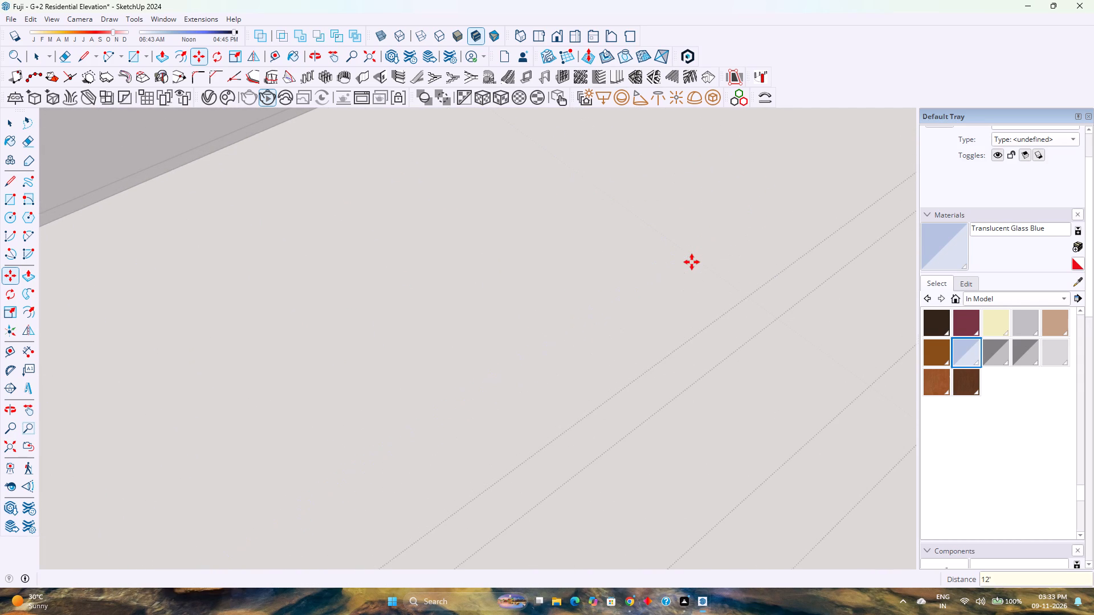
scroll(692, 262, down, 17)
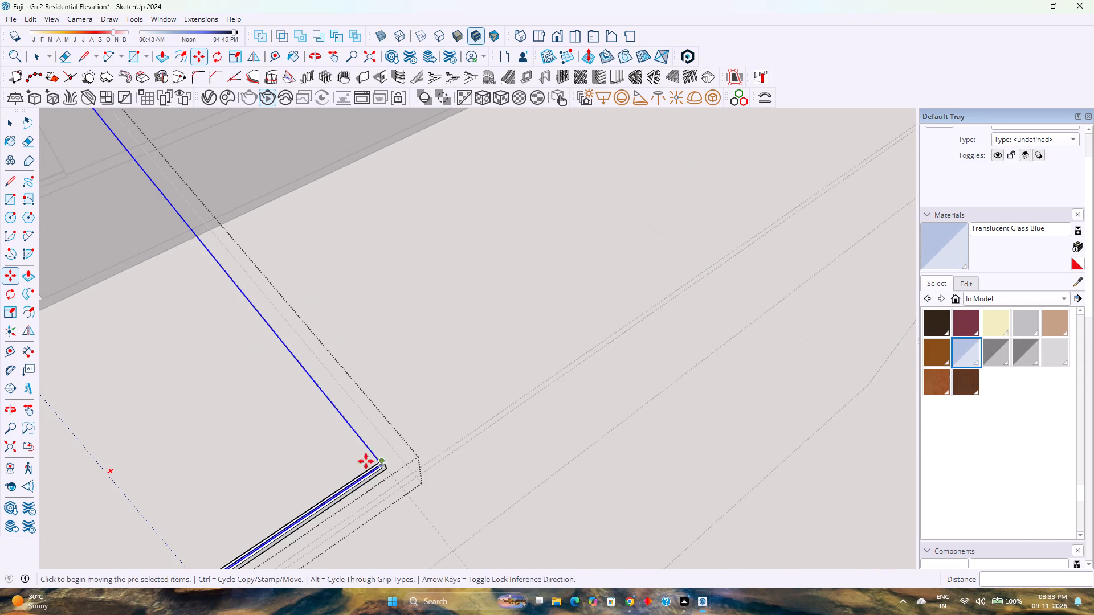
scroll(358, 464, up, 20)
scroll(358, 464, up, 9)
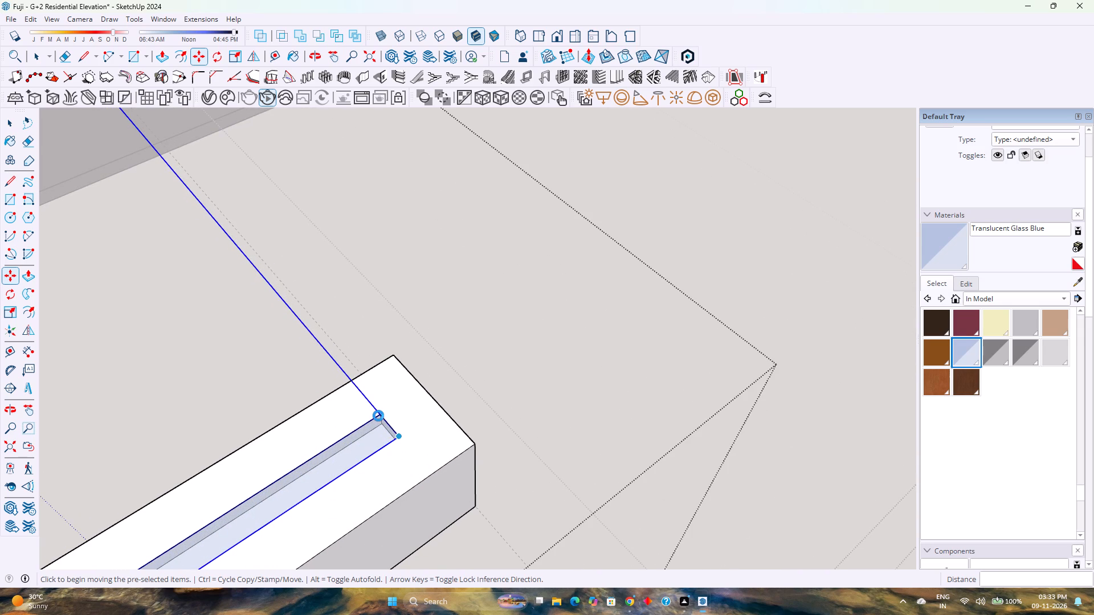
click(743, 56)
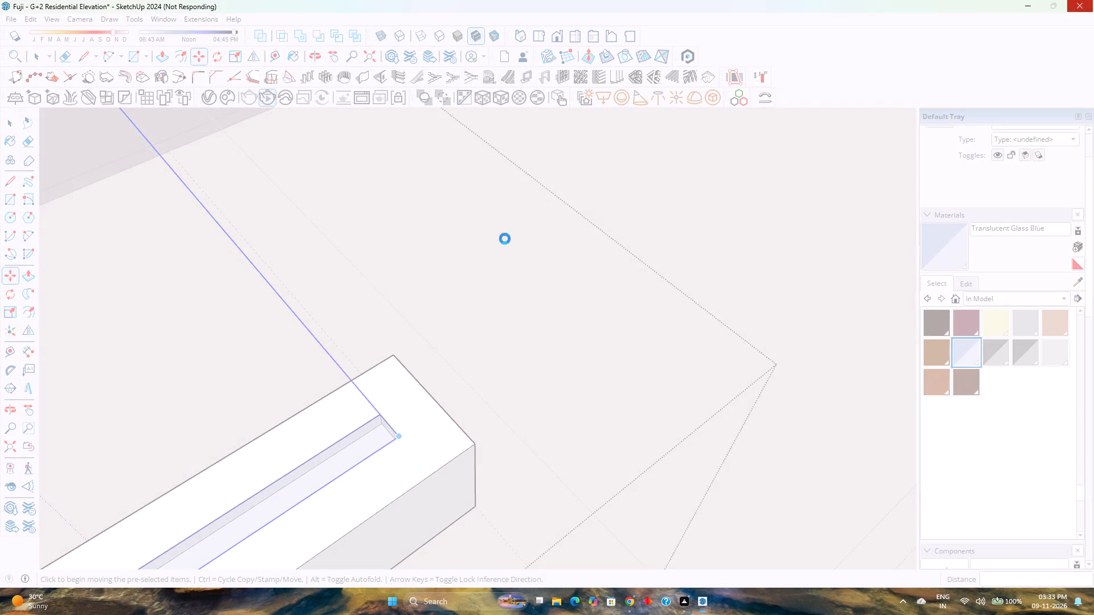
Move the glass band group 1/4" down along the blue axis so it sits inside the strip's recessed channel.
click(382, 415)
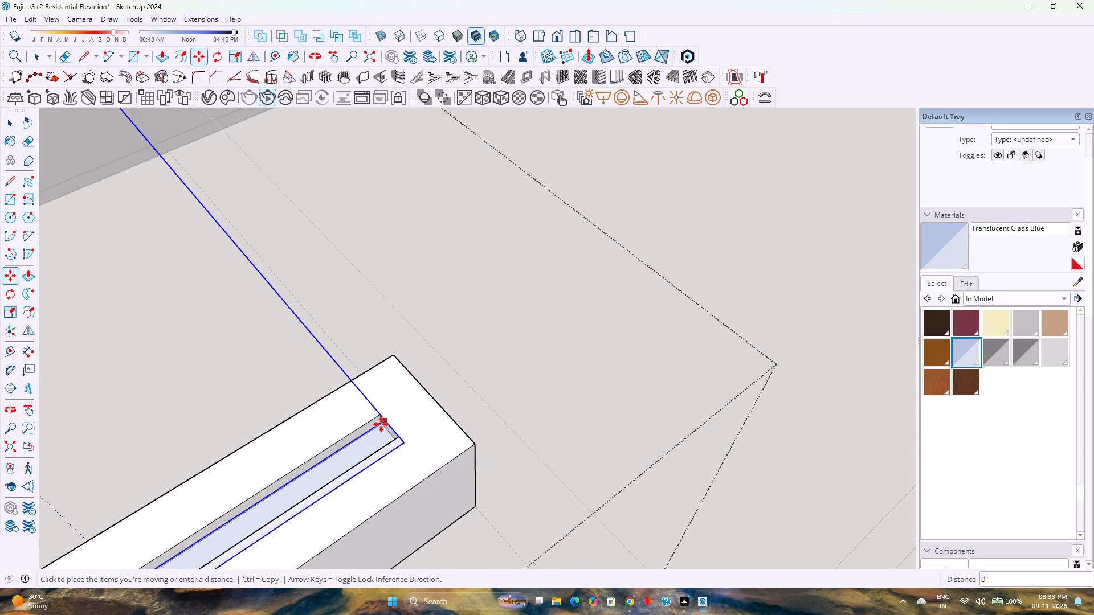
key(Up)
scroll(381, 428, up, 3)
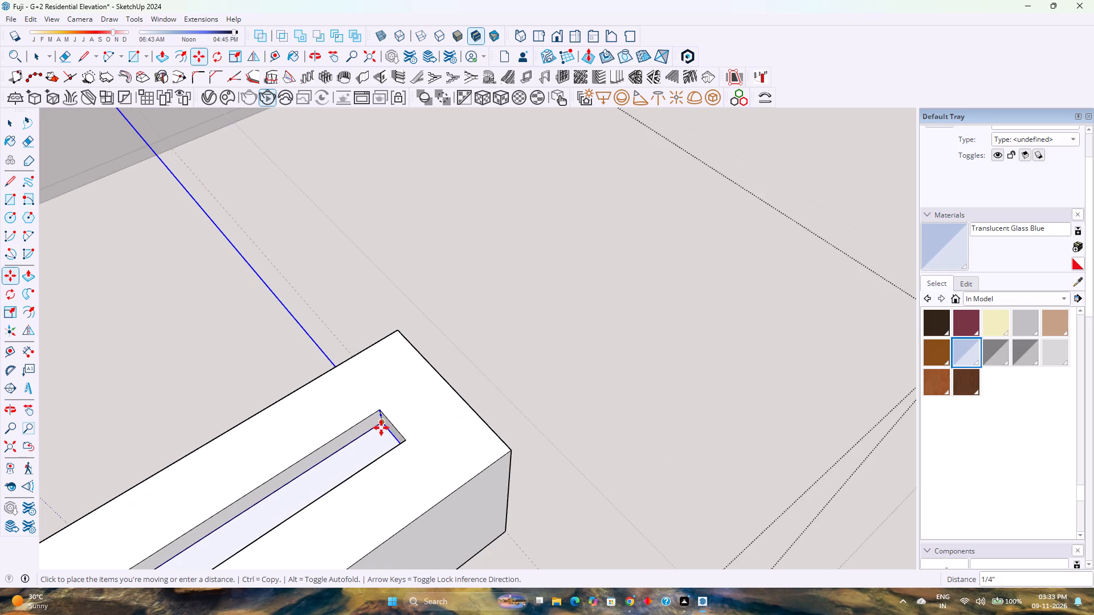
scroll(381, 426, up, 2)
click(381, 426)
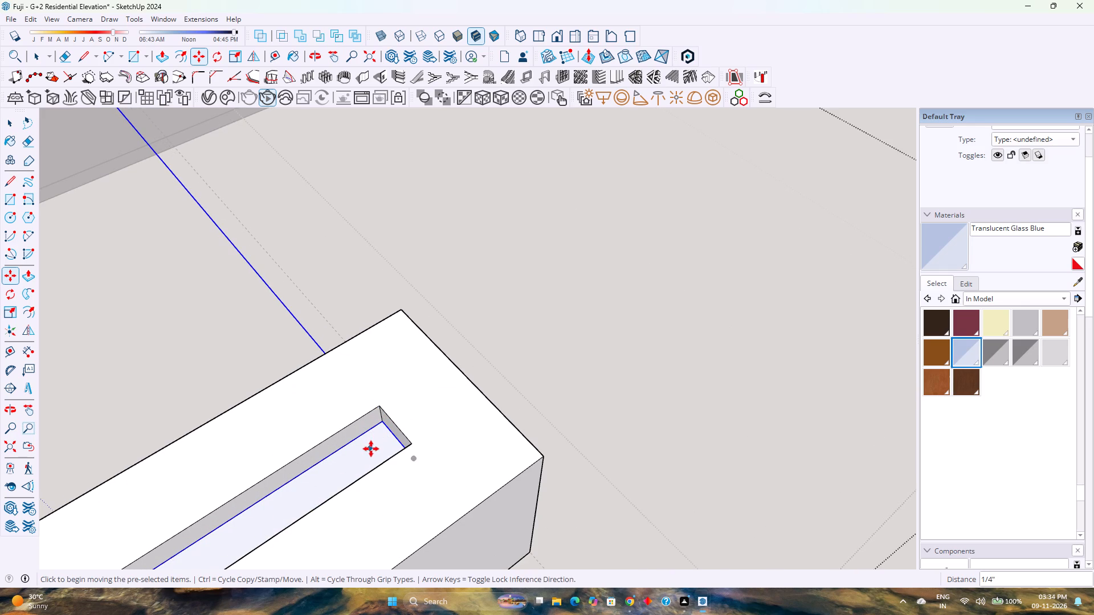
Select the entire channelled strip and add a guide line 1'6" above its long front top edge.
key(space)
click(443, 419)
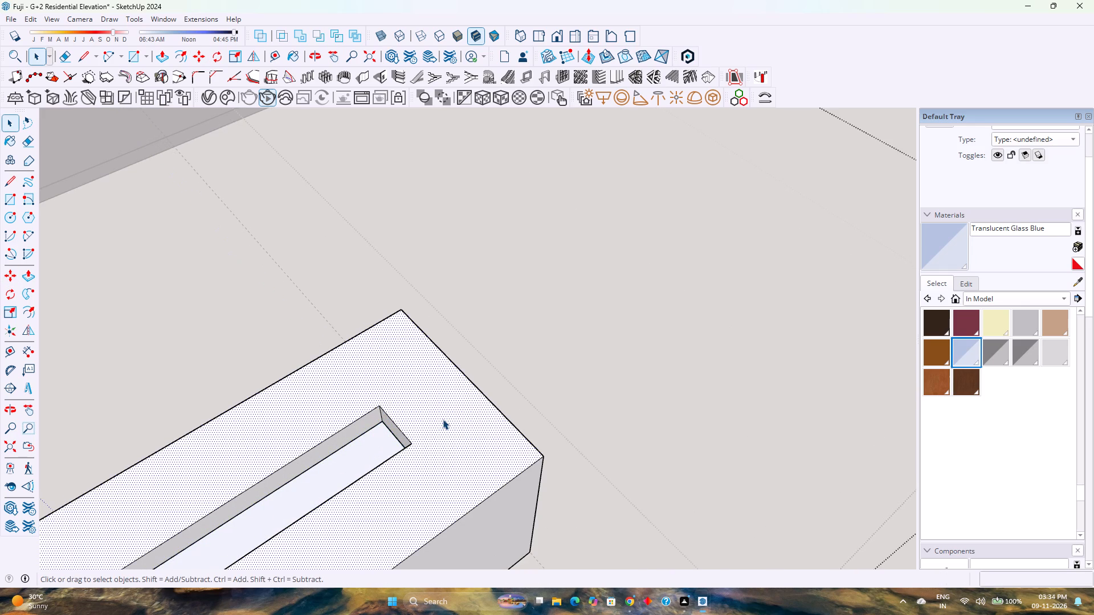
scroll(443, 419, down, 3)
triple_click(443, 419)
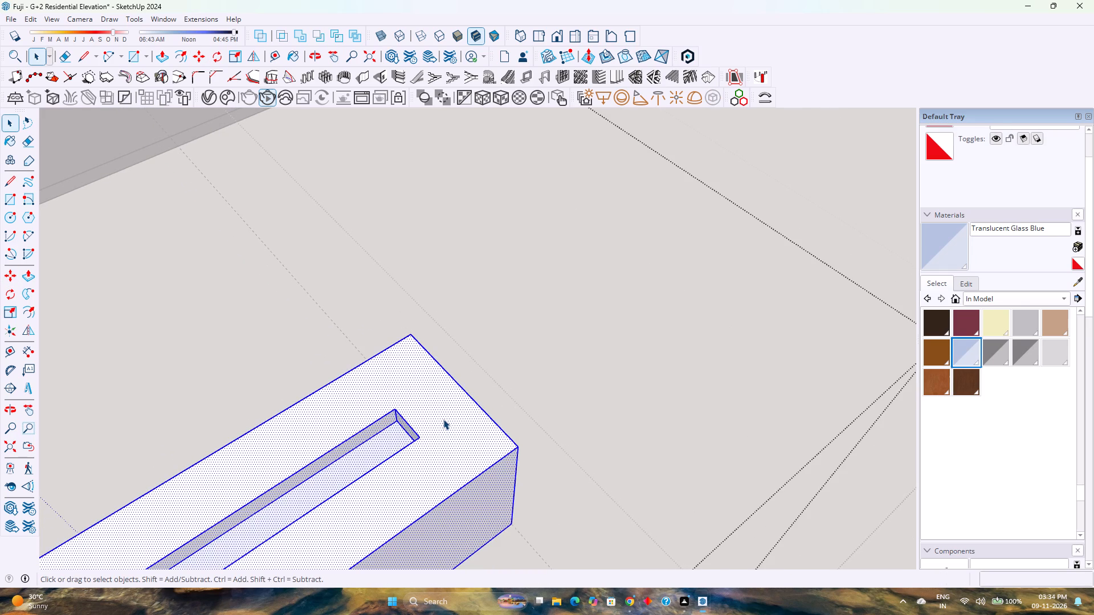
scroll(443, 419, down, 2)
scroll(443, 419, down, 20)
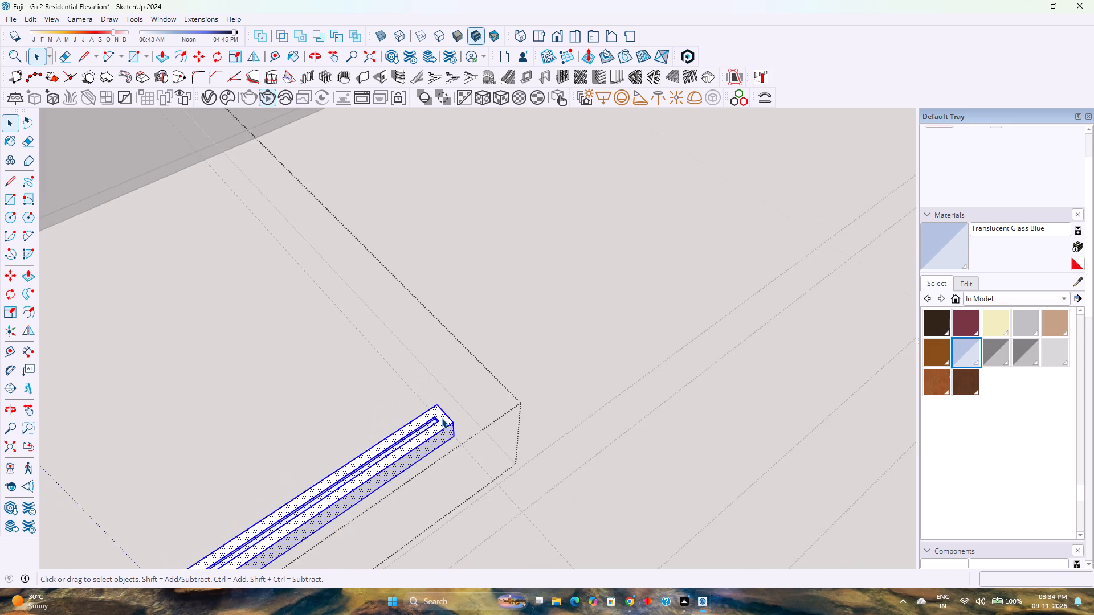
scroll(442, 418, down, 8)
scroll(442, 417, up, 1)
scroll(442, 417, down, 19)
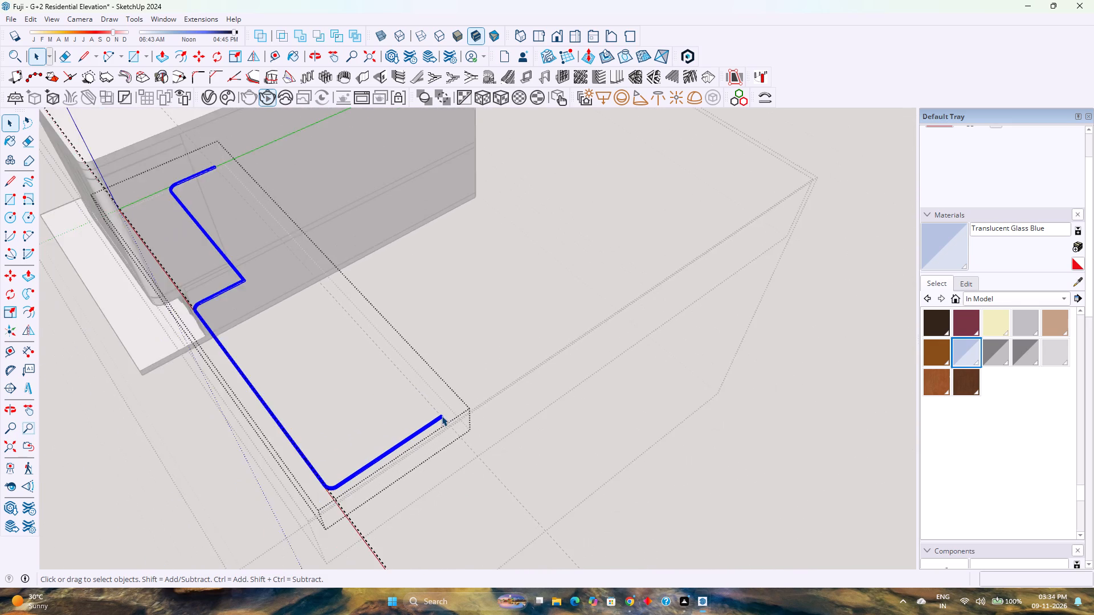
scroll(442, 416, down, 3)
scroll(442, 416, up, 1)
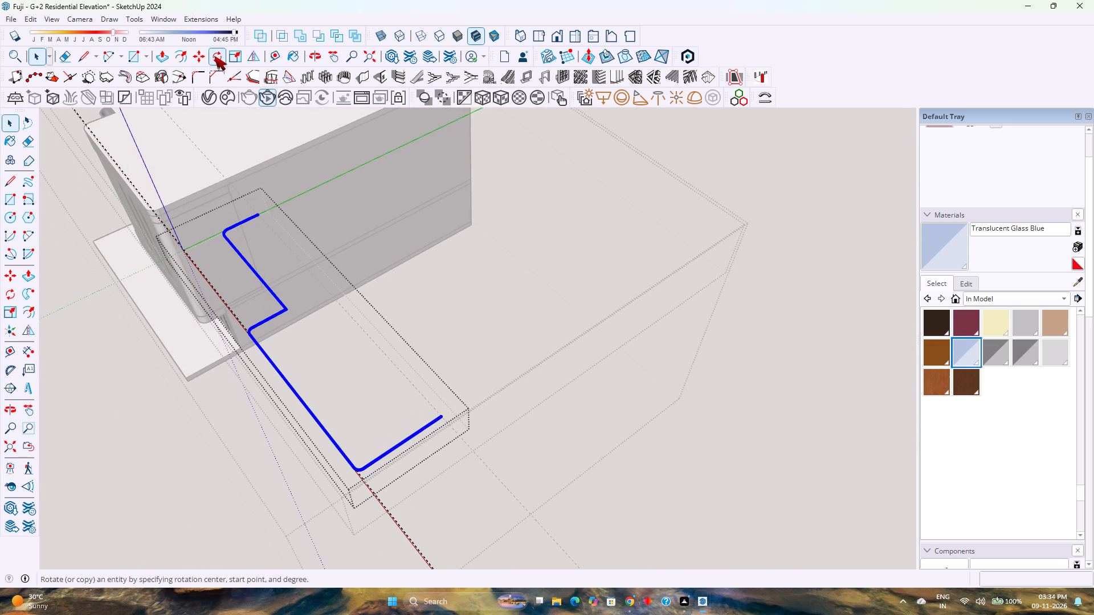
middle_drag(325, 267, 454, 185)
middle_click(456, 184)
scroll(445, 290, up, 3)
middle_drag(443, 290, 462, 251)
middle_click(462, 251)
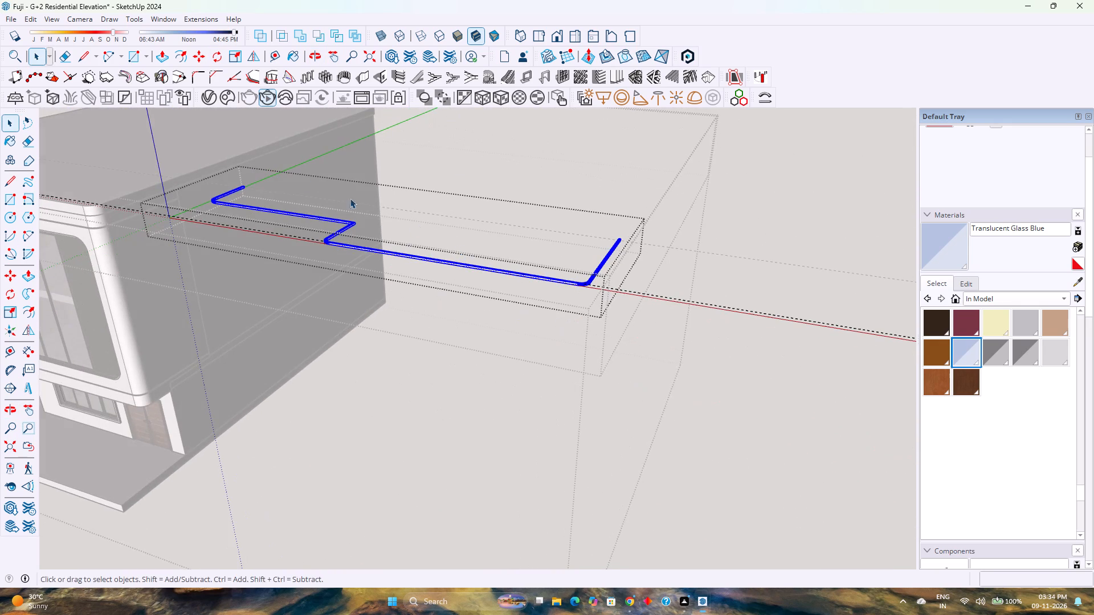
click(271, 55)
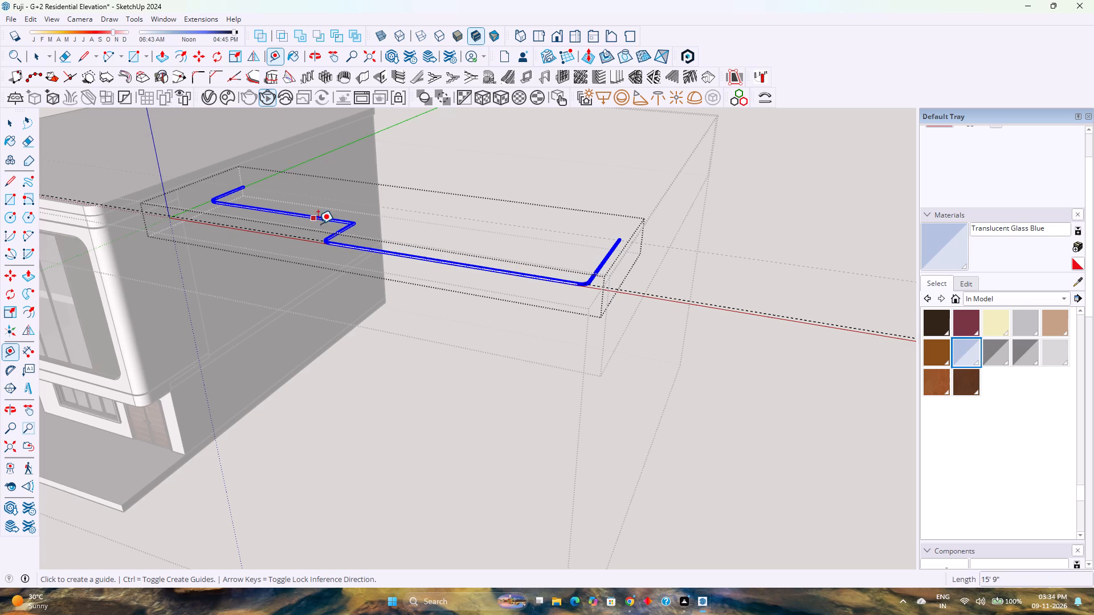
scroll(366, 254, up, 5)
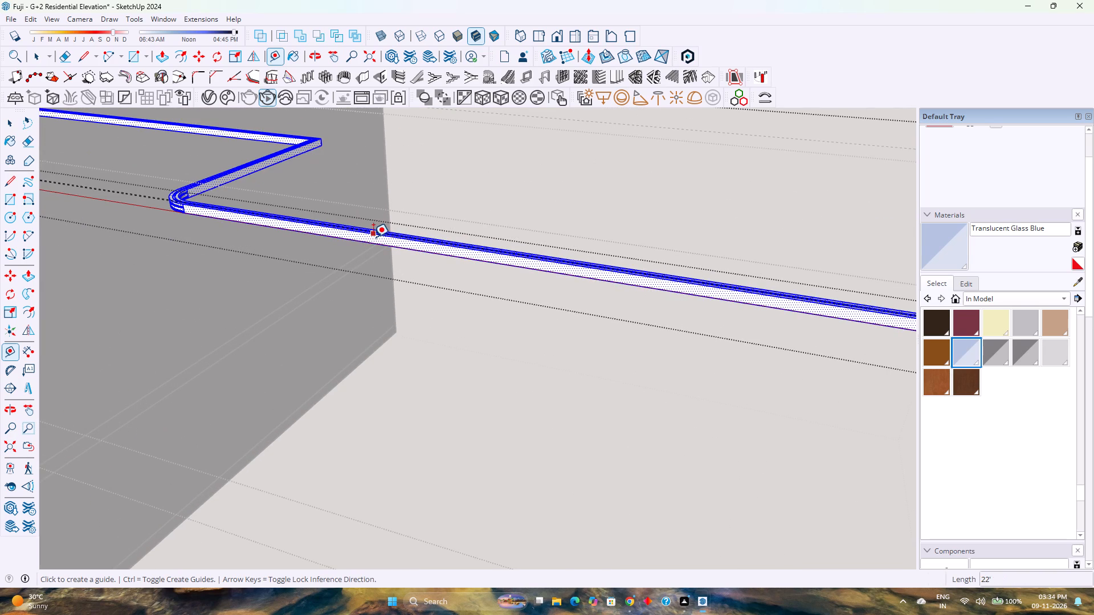
click(373, 237)
key(Up)
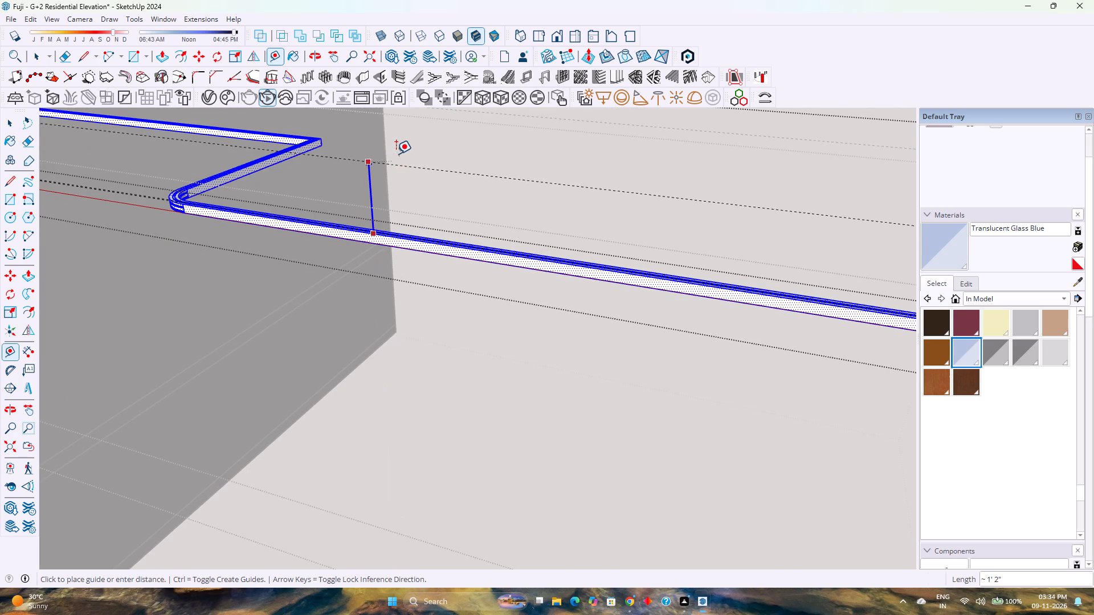
key(1)
key(apostrophe)
key(6)
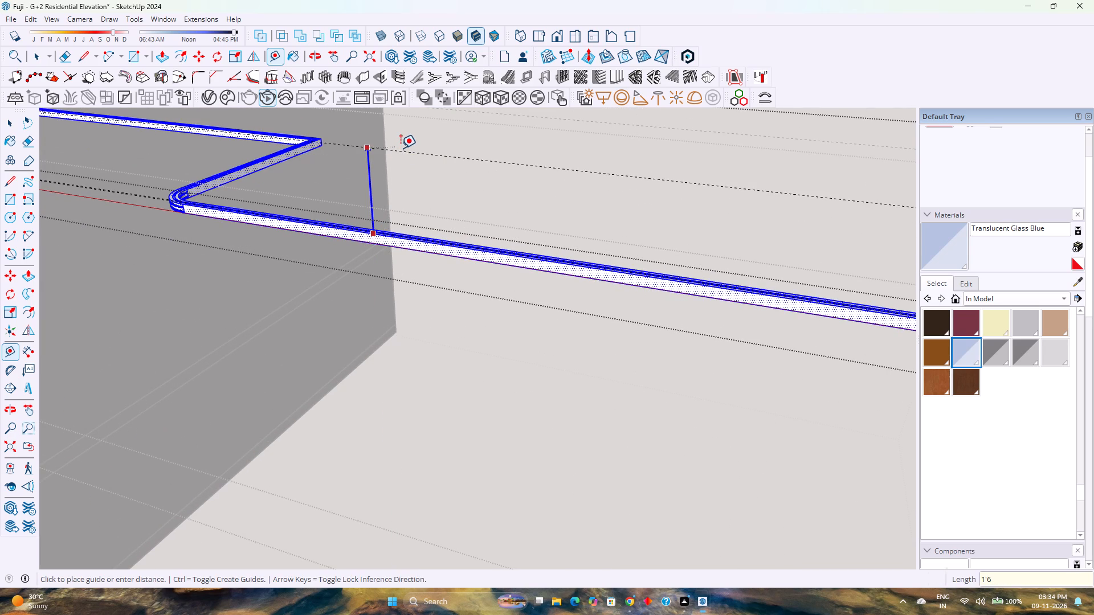
key(shift+quotedbl)
key(Return)
key(space)
Flip a copy of the selected strip upward about a horizontal plane at the guide line, 1'7" above the strip's centre.
scroll(347, 256, down, 4)
middle_drag(382, 264, 333, 234)
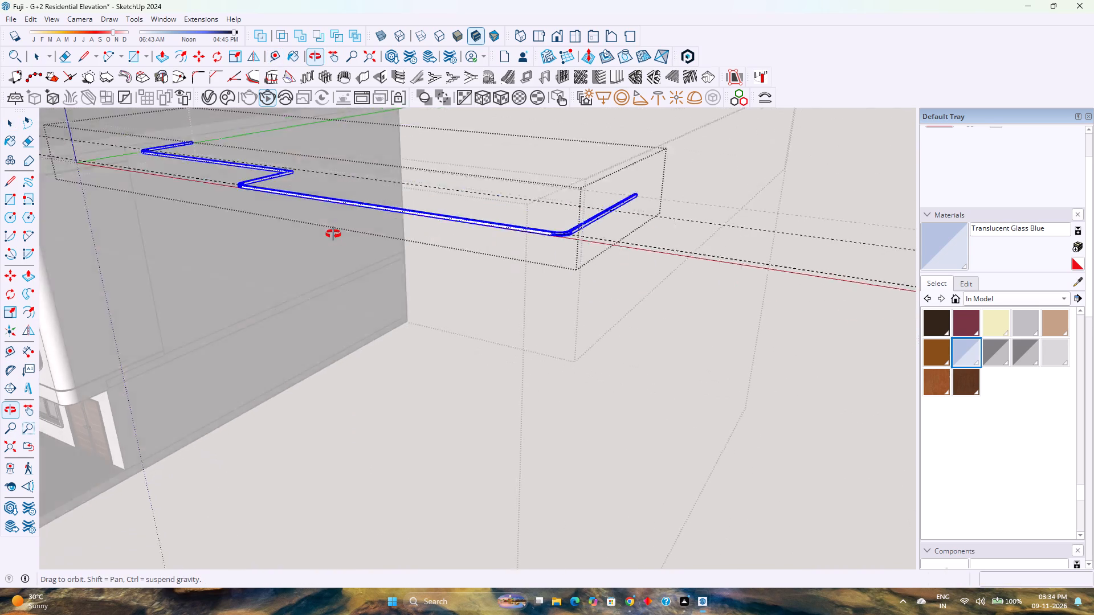
middle_drag(333, 234, 326, 221)
middle_click(327, 220)
middle_click(374, 206)
click(258, 56)
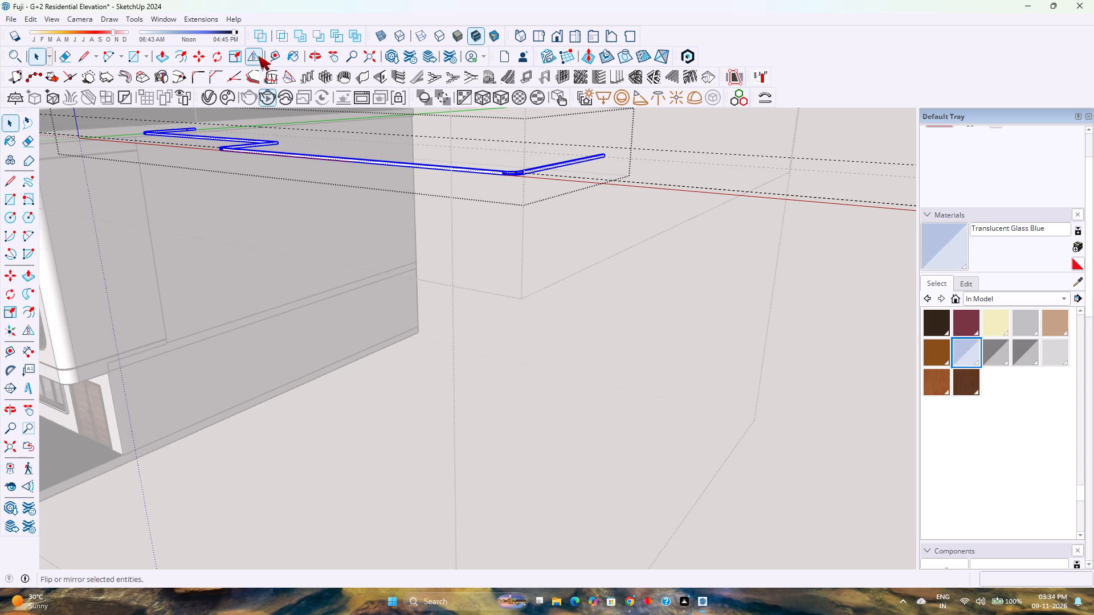
drag(610, 164, 632, 141)
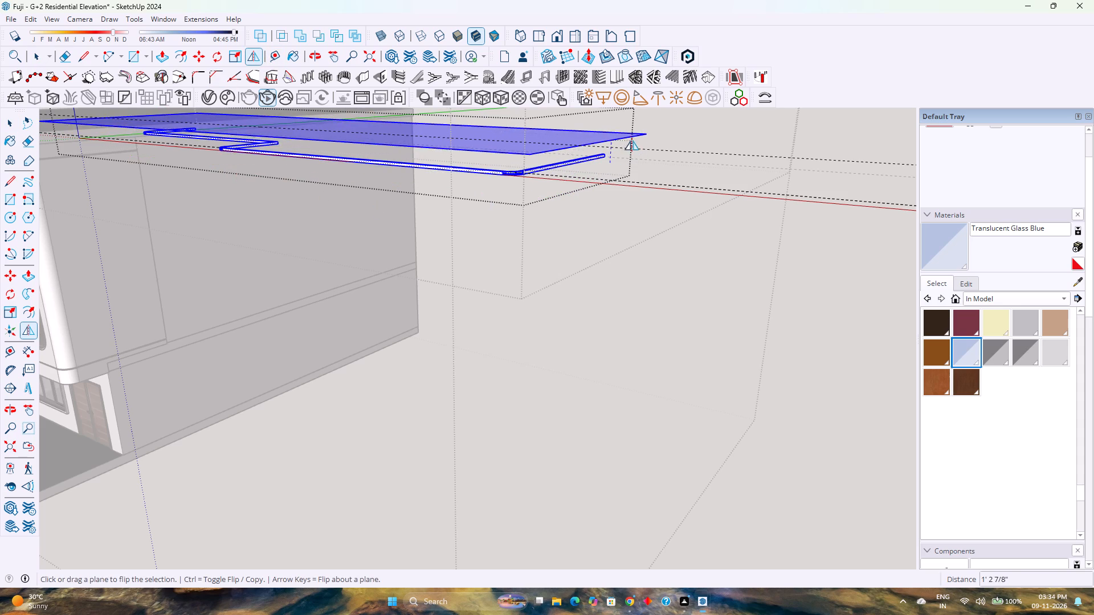
drag(632, 141, 659, 151)
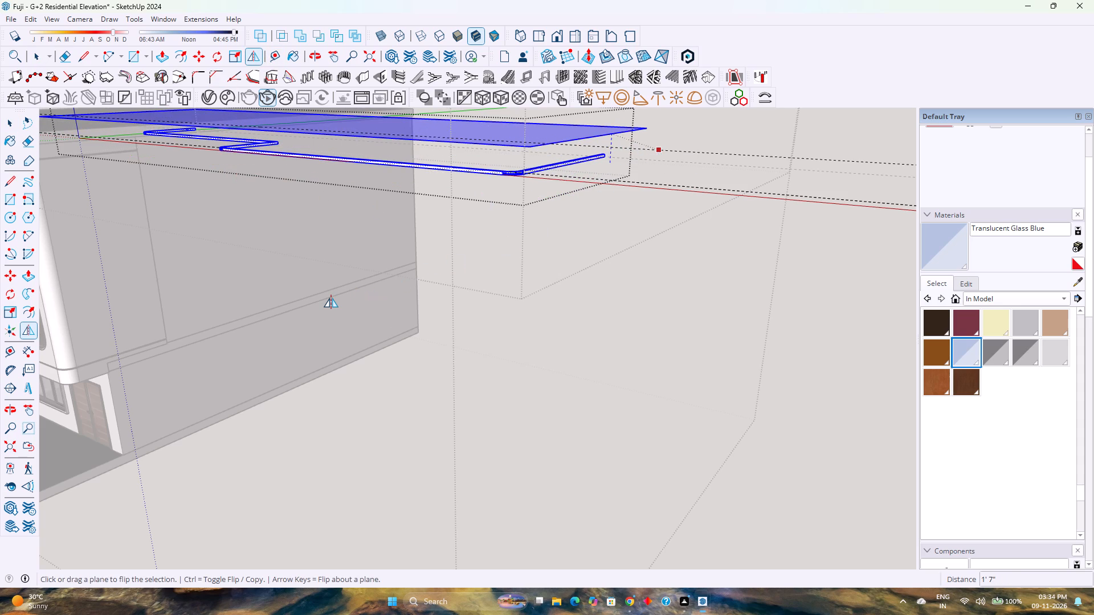
scroll(337, 298, down, 3)
scroll(332, 308, up, 4)
scroll(332, 308, down, 2)
scroll(332, 308, up, 4)
scroll(332, 308, down, 2)
scroll(332, 308, up, 4)
scroll(332, 308, down, 4)
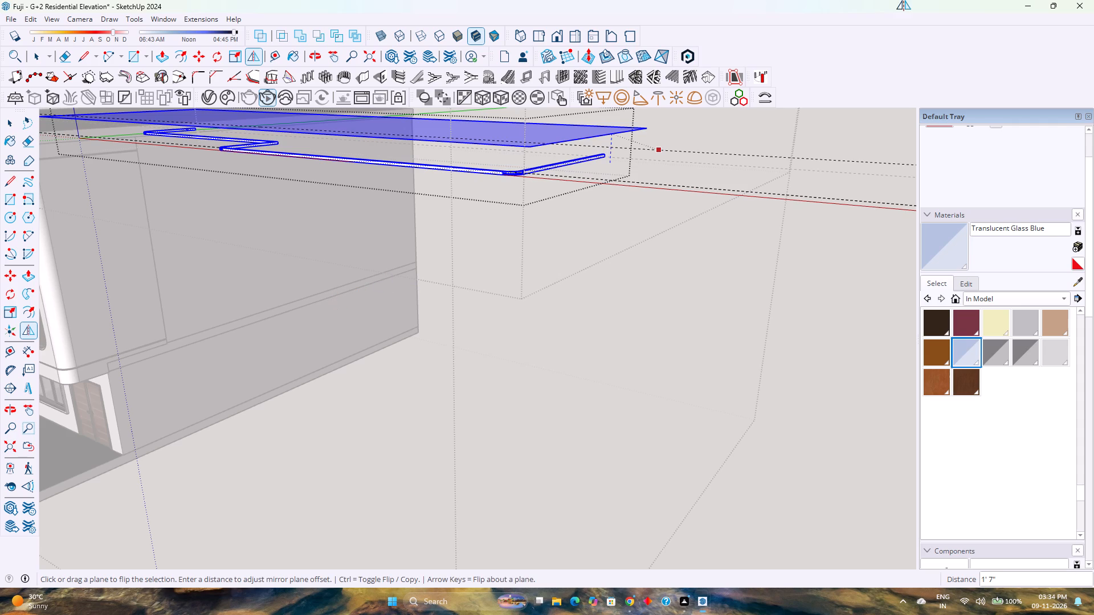
triple_click(805, 17)
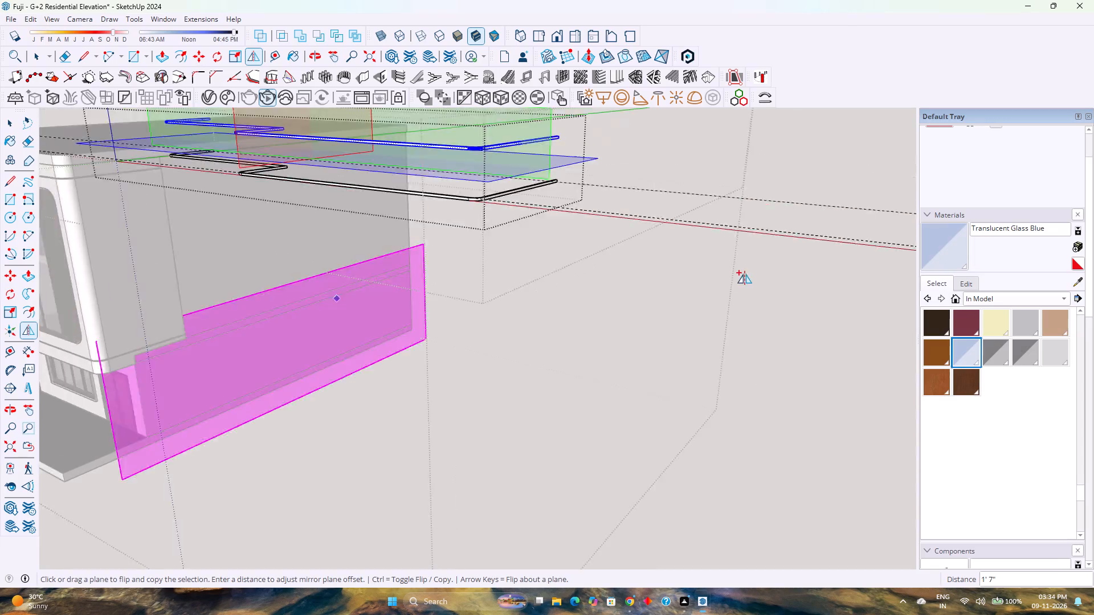
scroll(482, 219, down, 4)
key(space)
Inside the glass band group, Push/Pull the band's top face up 3' 1/4" to meet the mirrored upper strip, and exit the group.
scroll(511, 165, up, 4)
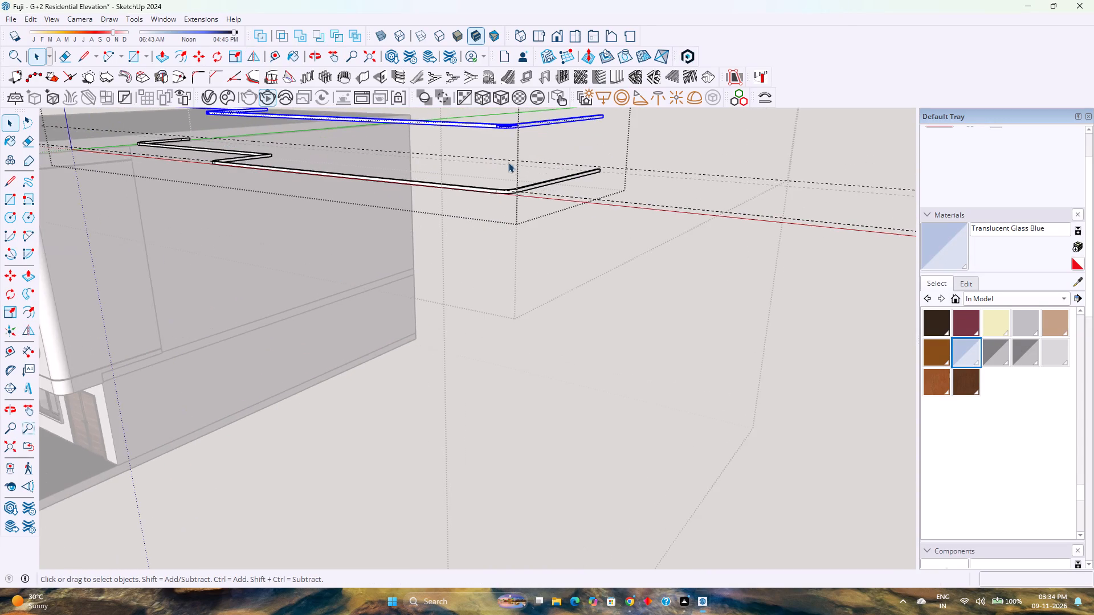
scroll(483, 173, up, 3)
shift+middle_drag(485, 177, 468, 272)
shift+middle_click(468, 272)
scroll(525, 286, up, 4)
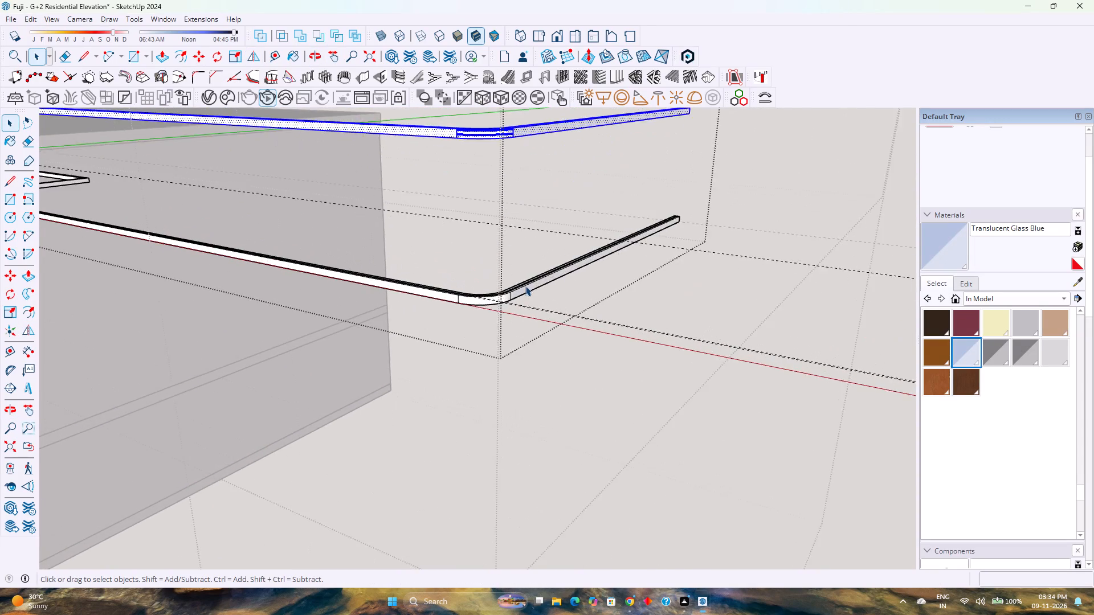
scroll(525, 286, up, 8)
middle_drag(525, 282, 491, 362)
middle_click(491, 363)
middle_click(490, 363)
scroll(479, 318, up, 5)
scroll(461, 273, down, 5)
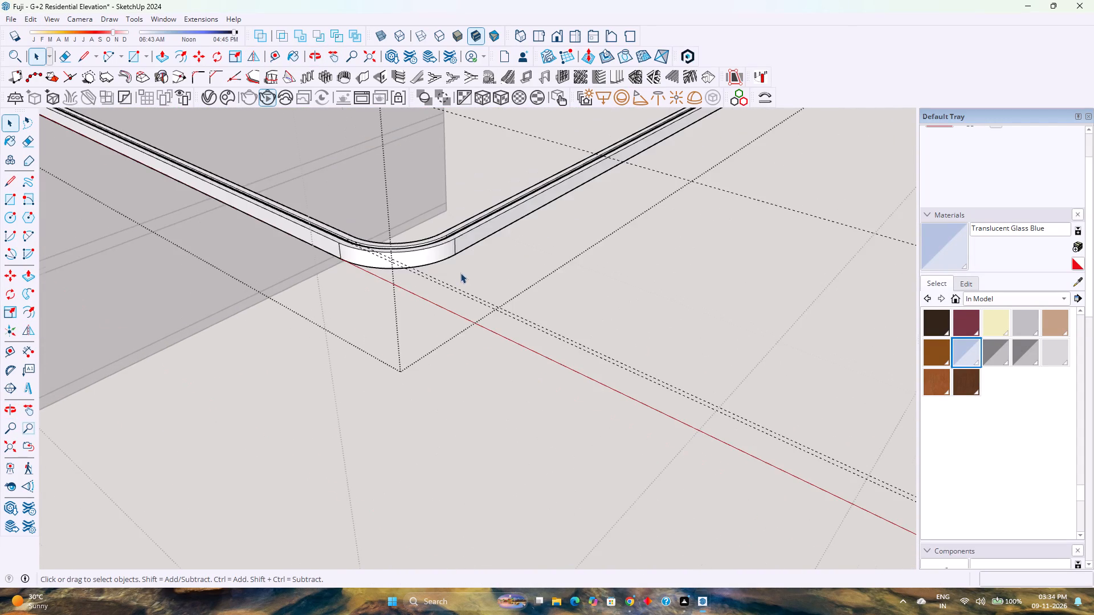
scroll(446, 215, up, 4)
scroll(446, 230, down, 3)
scroll(446, 254, up, 5)
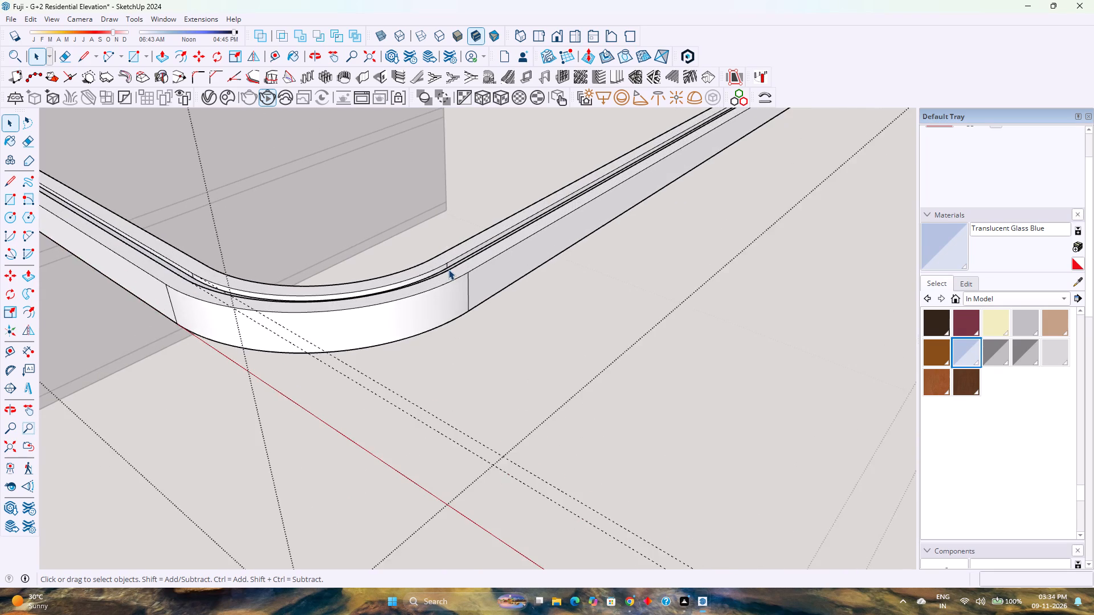
scroll(448, 269, up, 3)
middle_drag(447, 265, 459, 327)
middle_click(459, 327)
scroll(455, 274, up, 7)
double_click(448, 262)
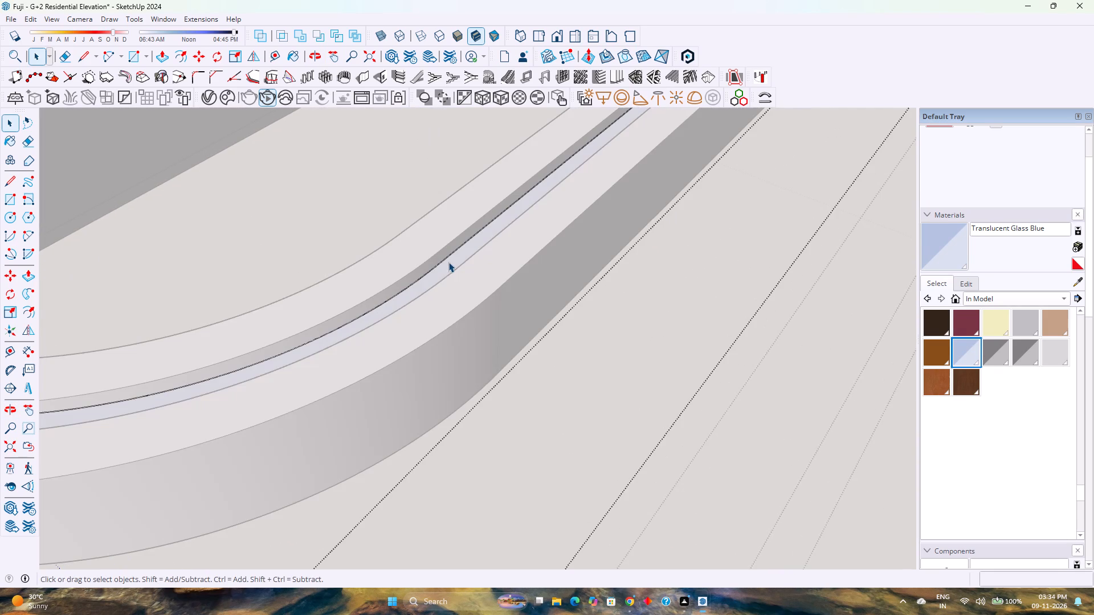
click(448, 262)
key(p)
click(448, 262)
scroll(447, 210, down, 3)
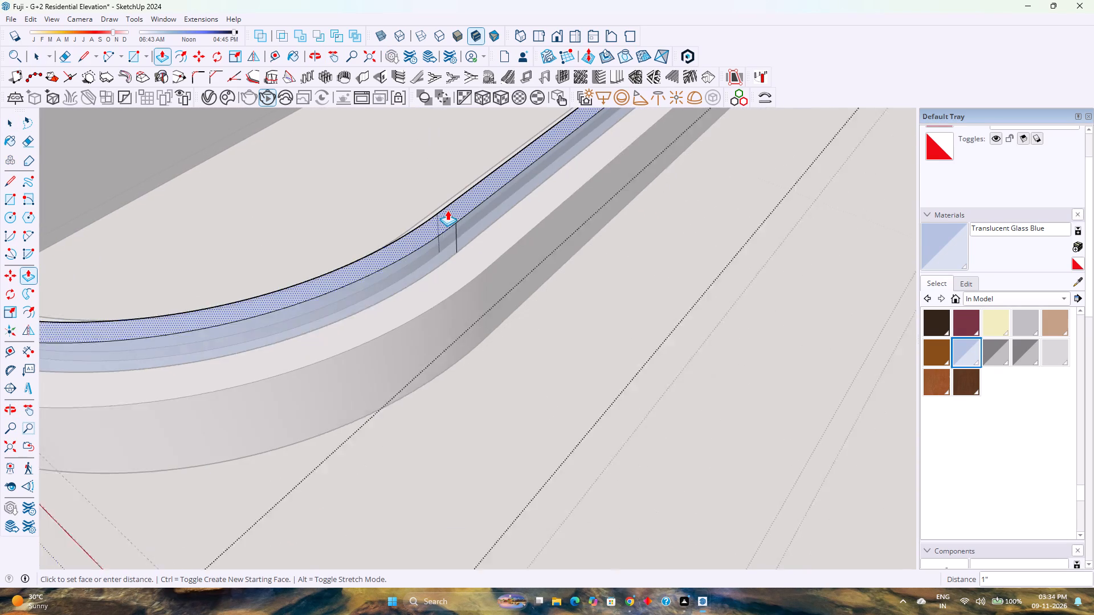
scroll(447, 210, down, 17)
shift+middle_drag(459, 167, 467, 360)
shift+middle_click(467, 360)
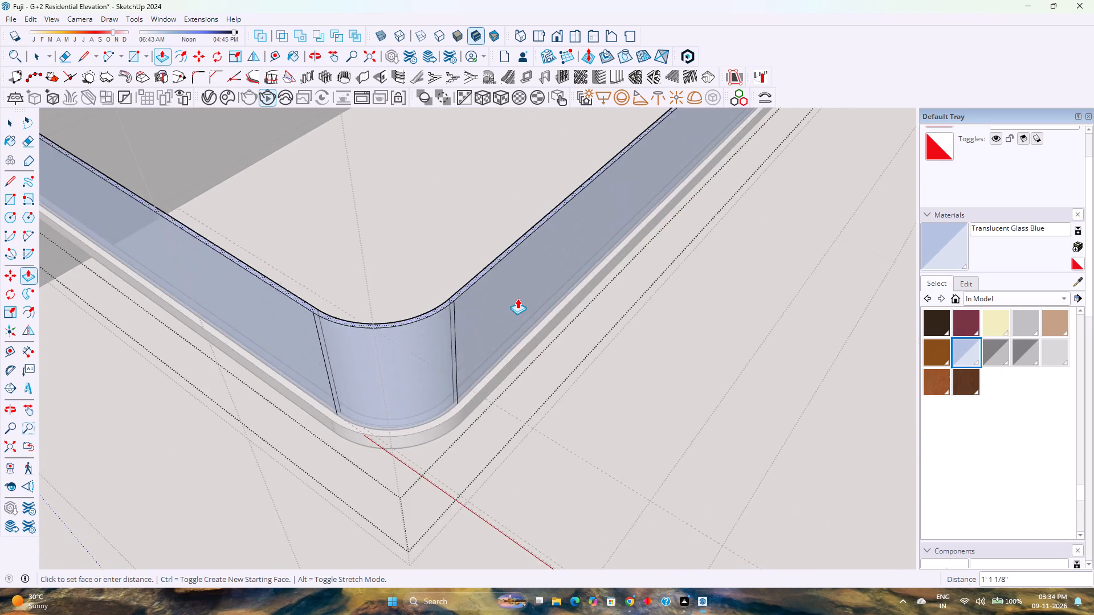
scroll(517, 298, down, 5)
middle_click(543, 292)
middle_drag(543, 292, 356, 306)
middle_click(341, 307)
middle_click(334, 307)
scroll(341, 292, down, 3)
shift+middle_drag(484, 264, 386, 414)
shift+middle_click(386, 414)
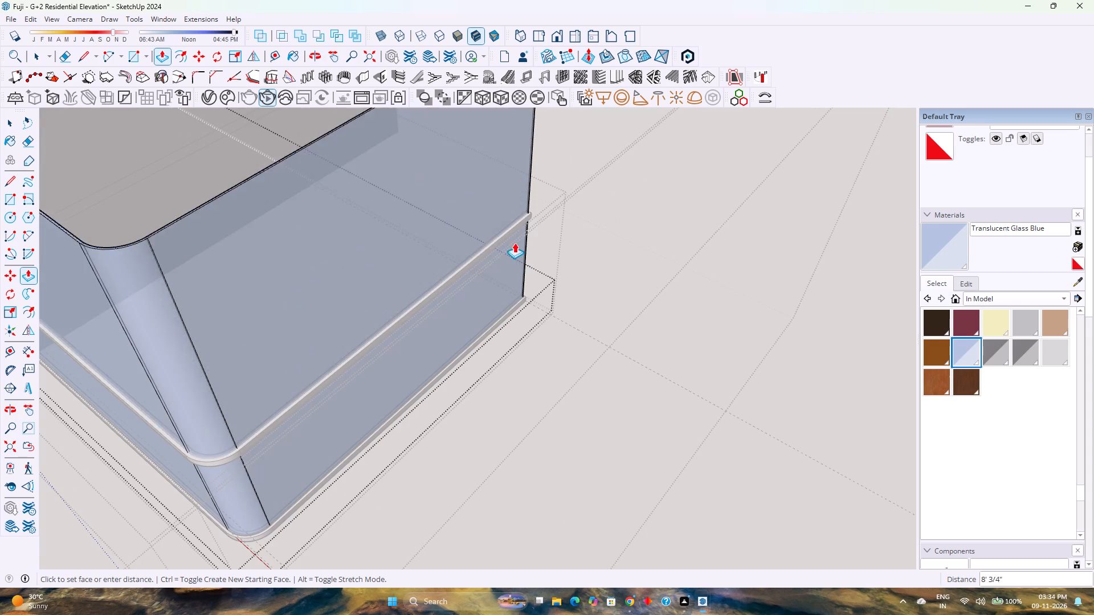
scroll(524, 224, up, 12)
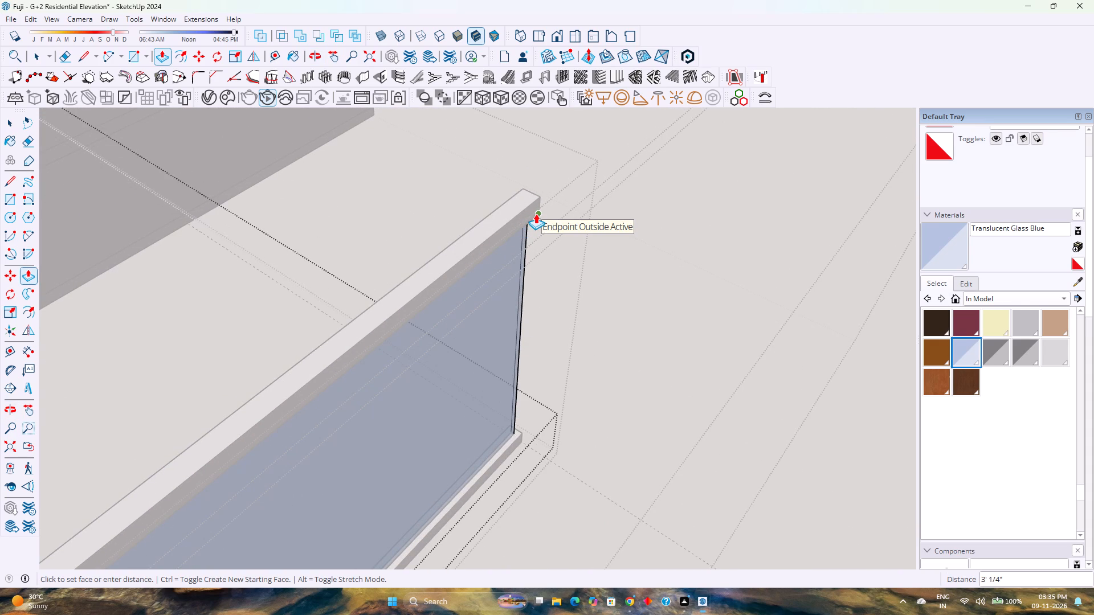
middle_drag(536, 214, 517, 180)
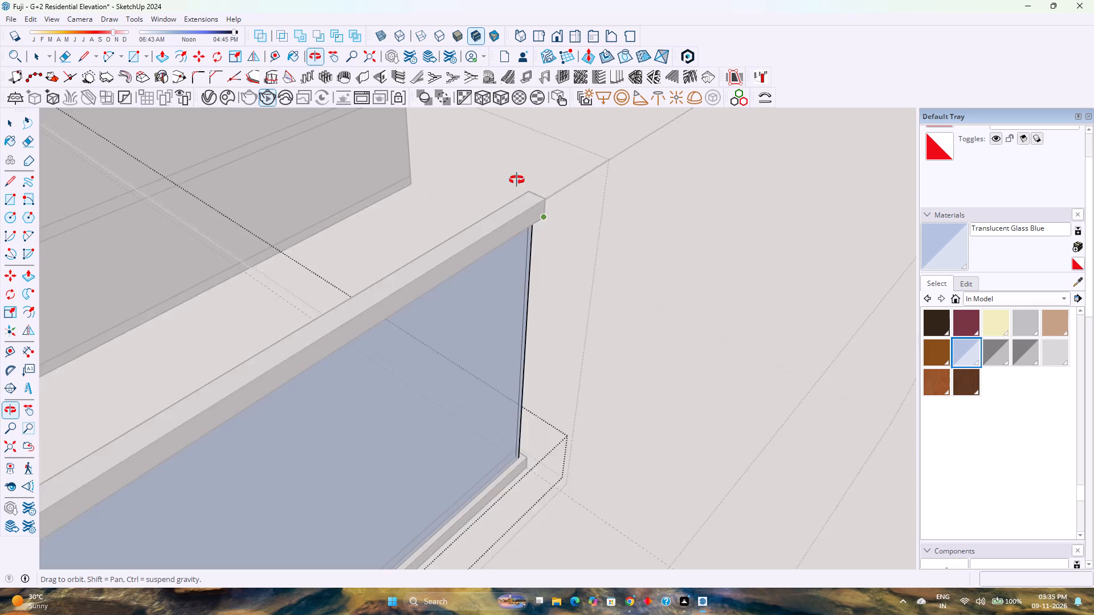
middle_drag(517, 180, 495, 151)
scroll(523, 210, up, 5)
key(k)
scroll(538, 222, up, 2)
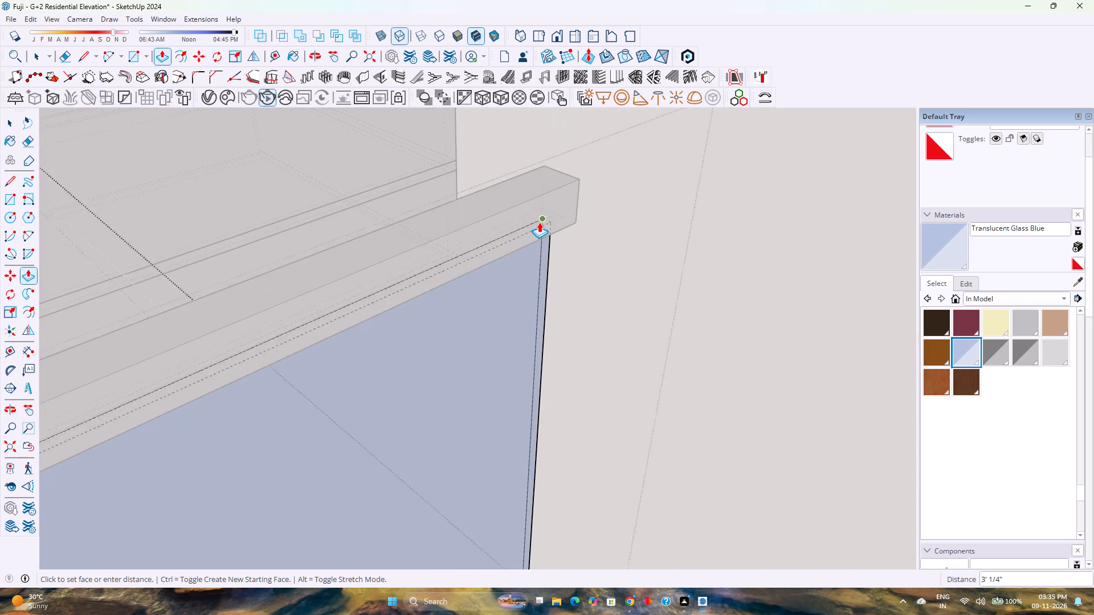
scroll(539, 222, up, 4)
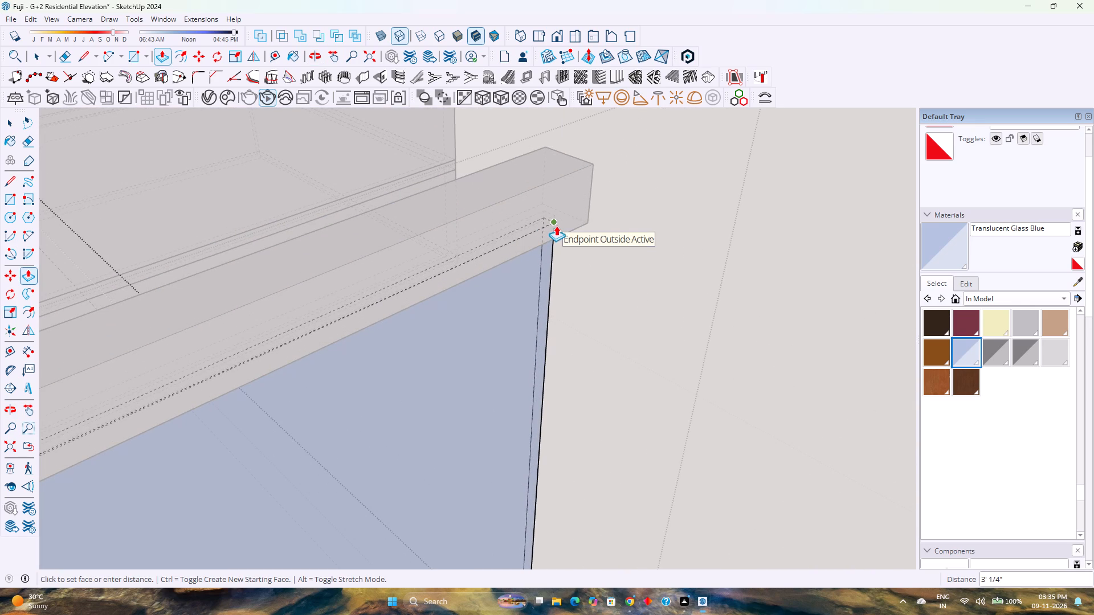
click(553, 224)
key(space)
scroll(518, 292, down, 3)
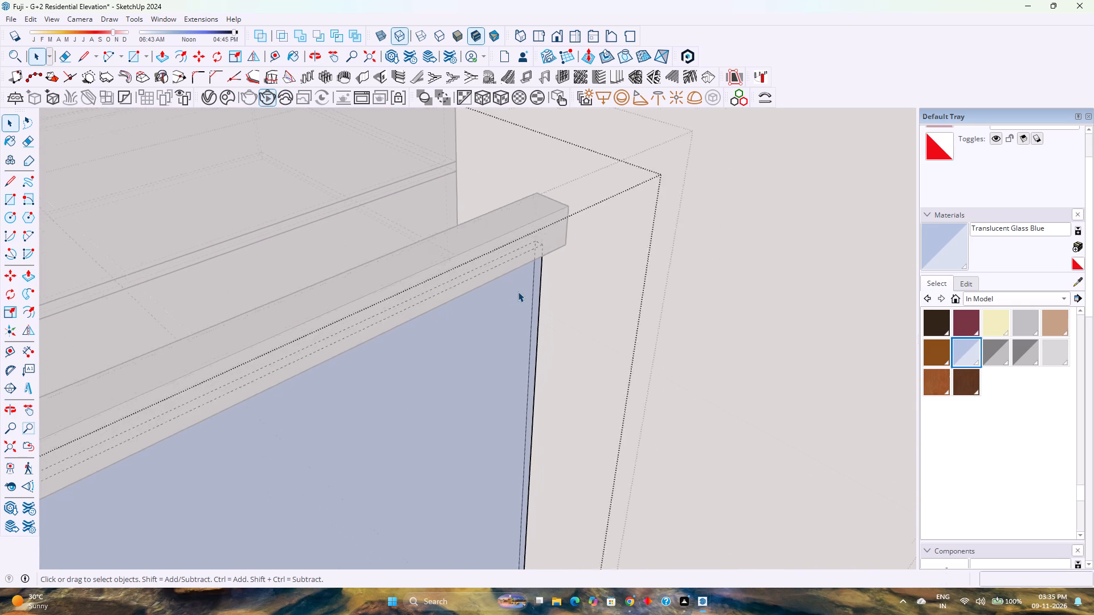
scroll(518, 292, down, 2)
key(Escape)
scroll(520, 290, down, 11)
key(k)
scroll(520, 288, down, 5)
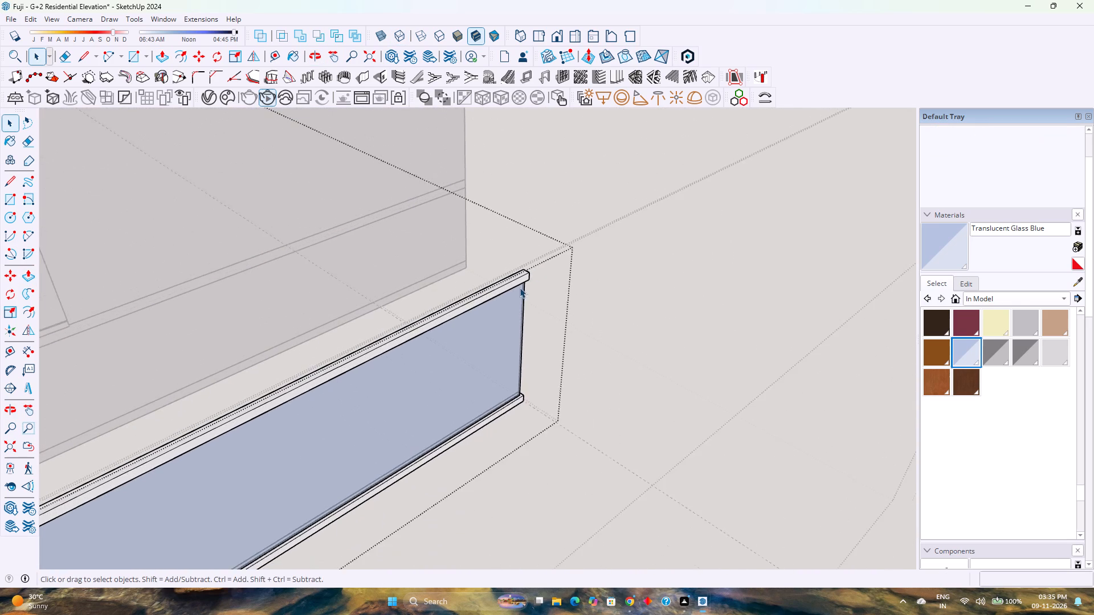
scroll(521, 284, down, 9)
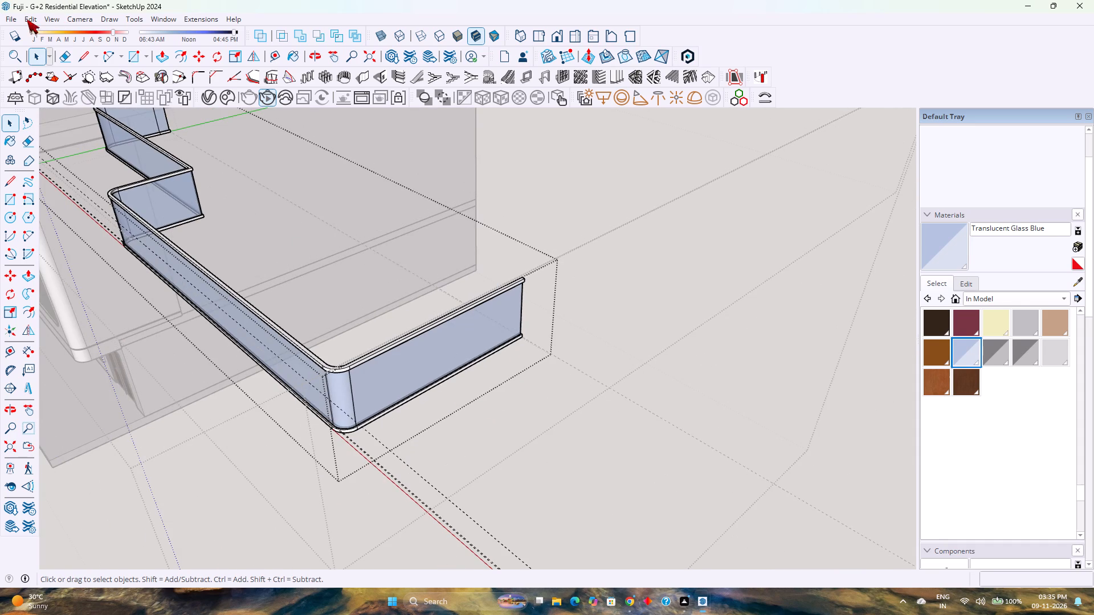
Delete the guides left from building the glass railing.
click(27, 19)
click(95, 128)
Exit the railing group, select it whole, and move it 50' along the red axis onto the building's roof.
middle_drag(228, 303, 546, 291)
middle_click(552, 290)
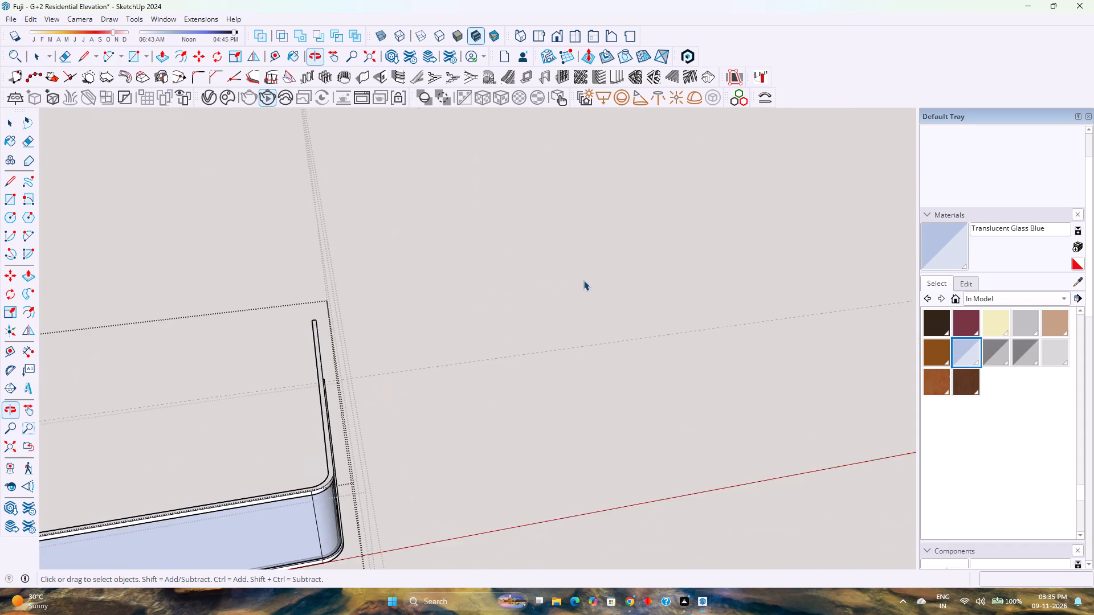
scroll(588, 276, down, 10)
key(Escape)
scroll(438, 301, down, 3)
click(311, 387)
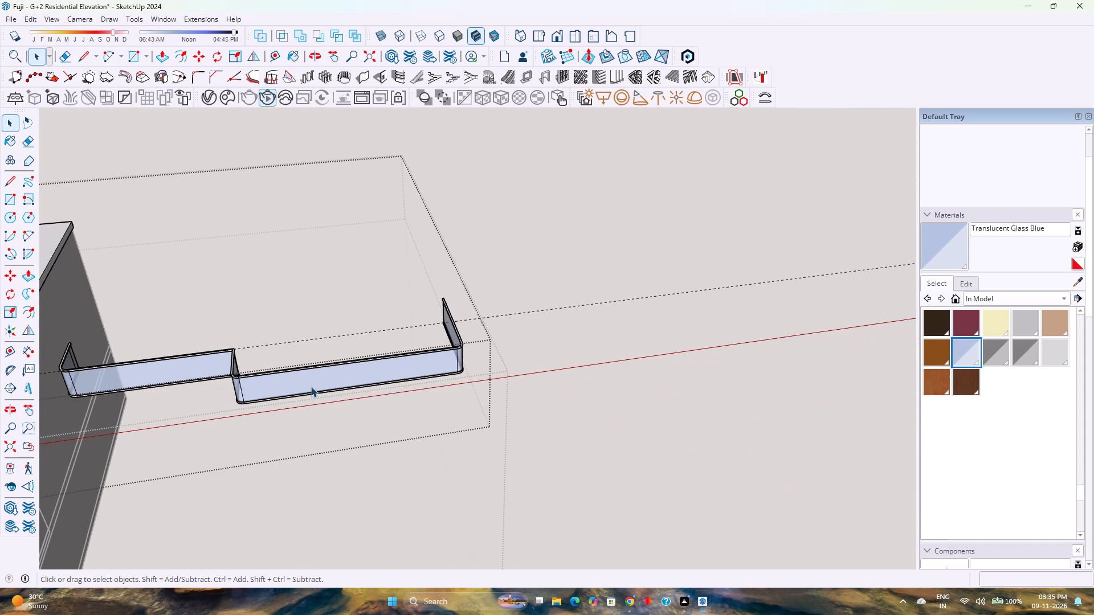
shift+middle_drag(262, 384, 704, 337)
shift+middle_click(714, 335)
shift+middle_click(717, 335)
scroll(510, 366, up, 6)
key(m)
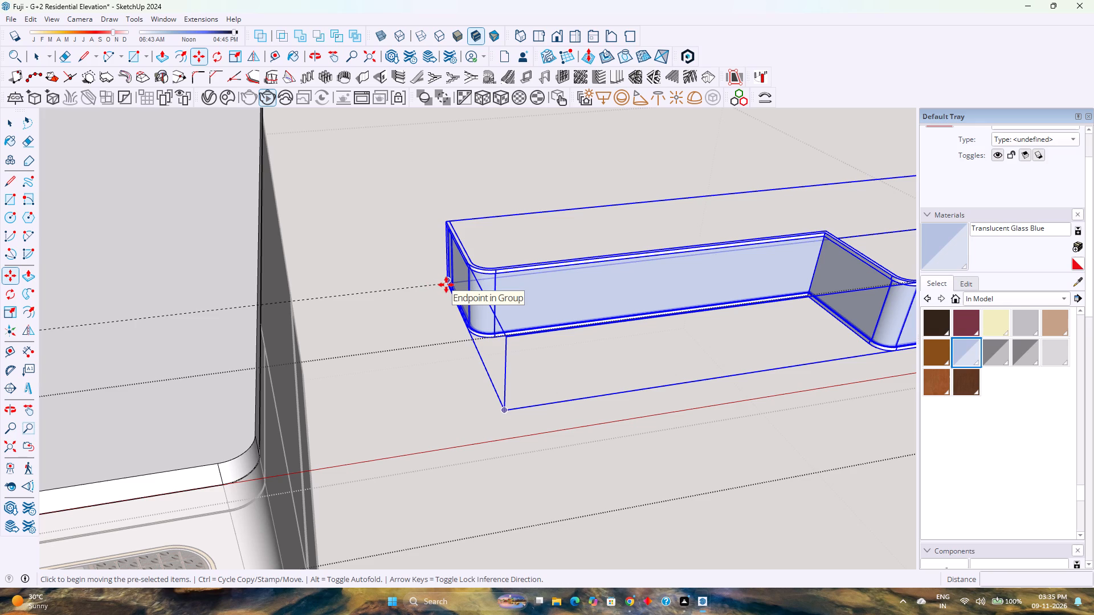
scroll(446, 285, up, 10)
click(465, 266)
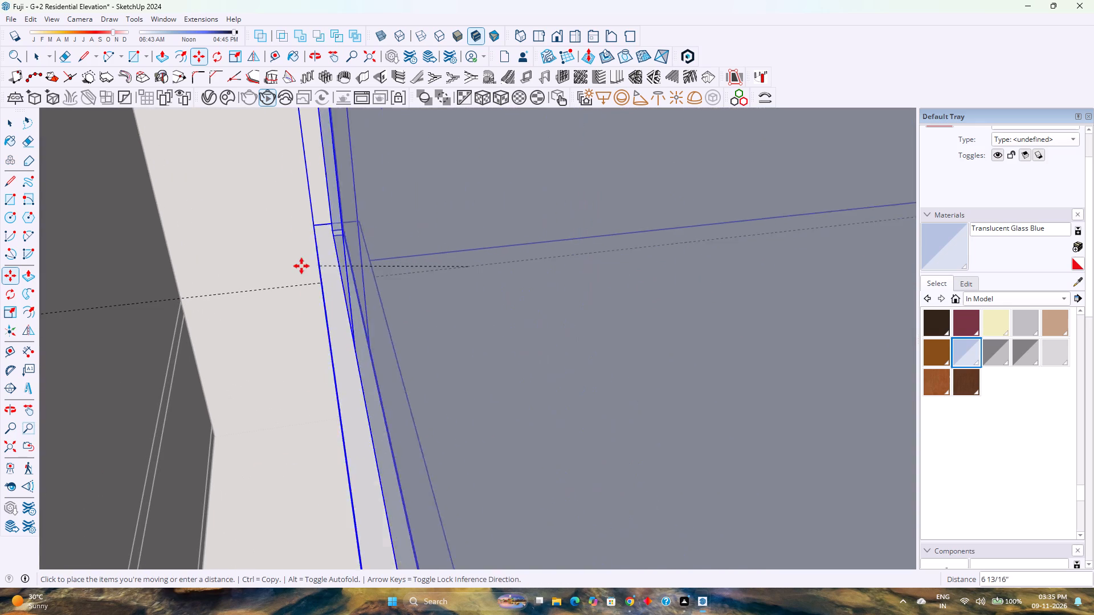
key(Left)
scroll(302, 270, down, 4)
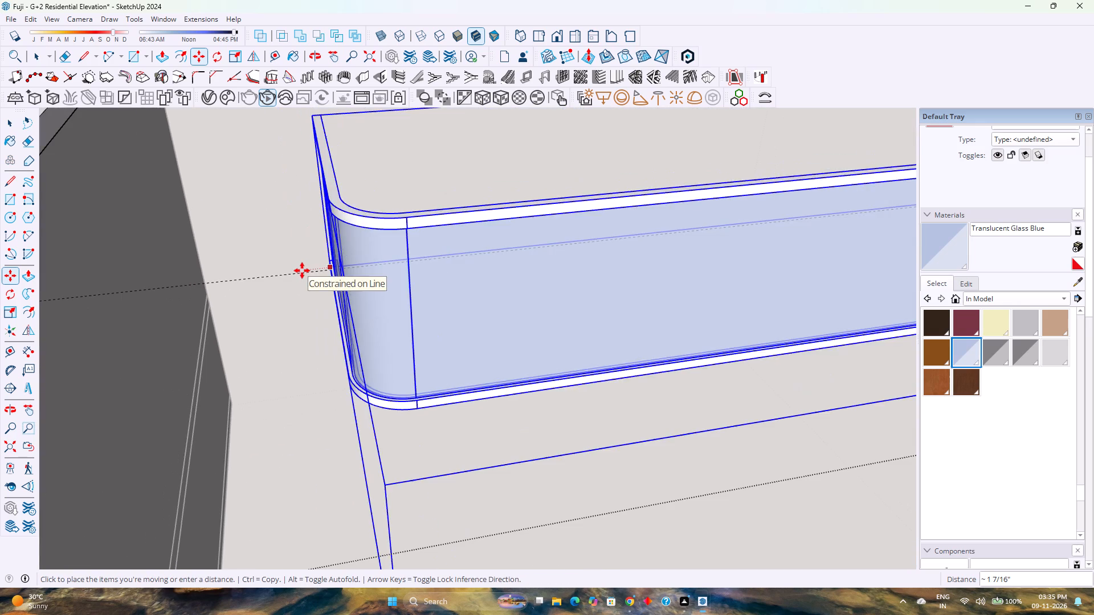
key(Right)
scroll(292, 276, down, 17)
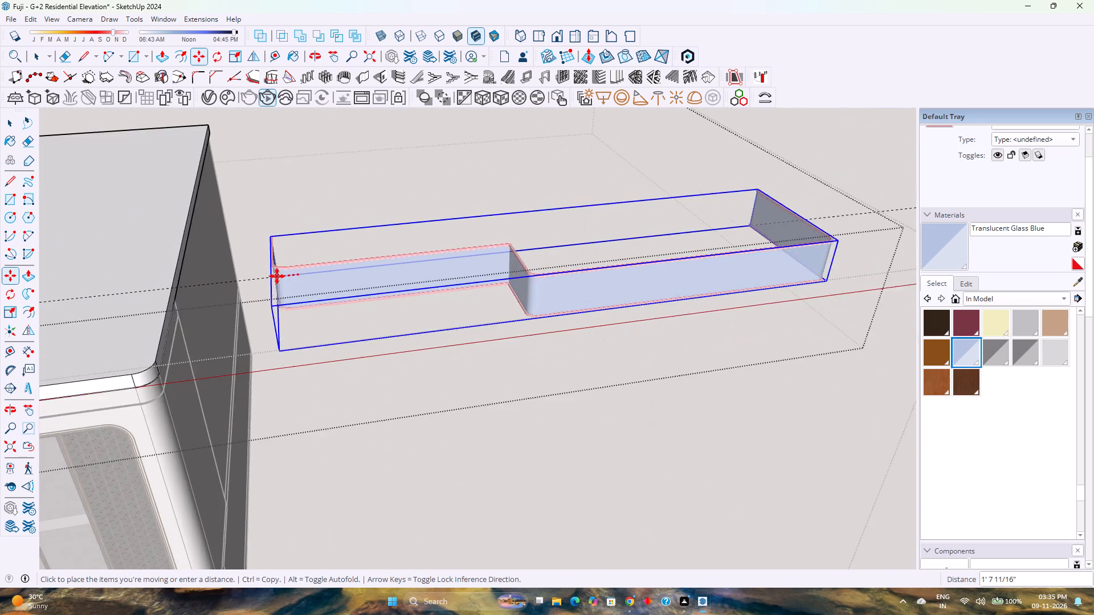
scroll(277, 276, down, 3)
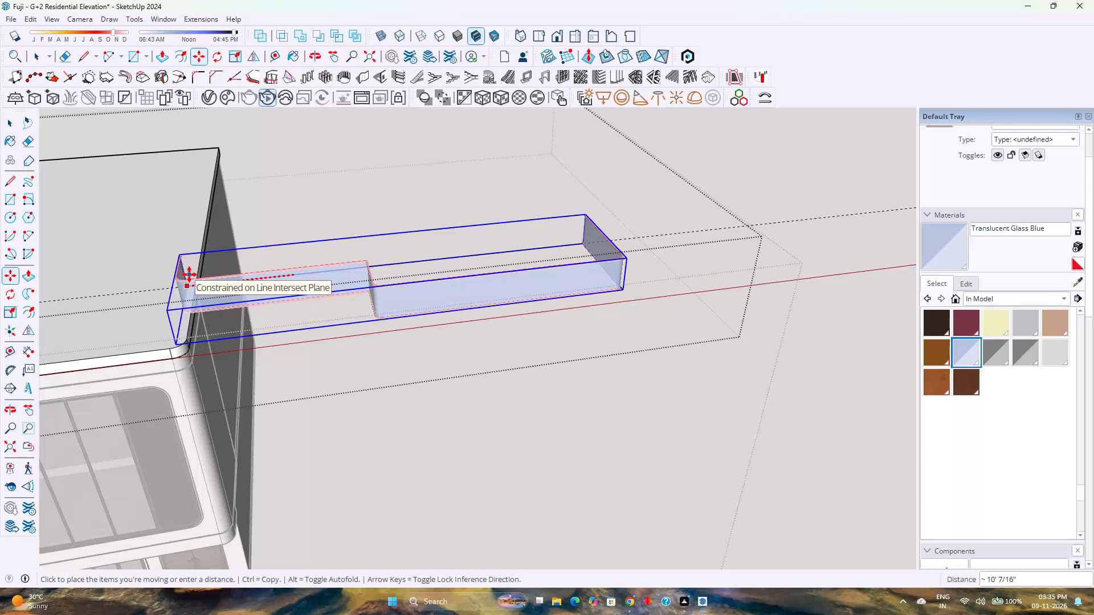
text(50')
key(Return)
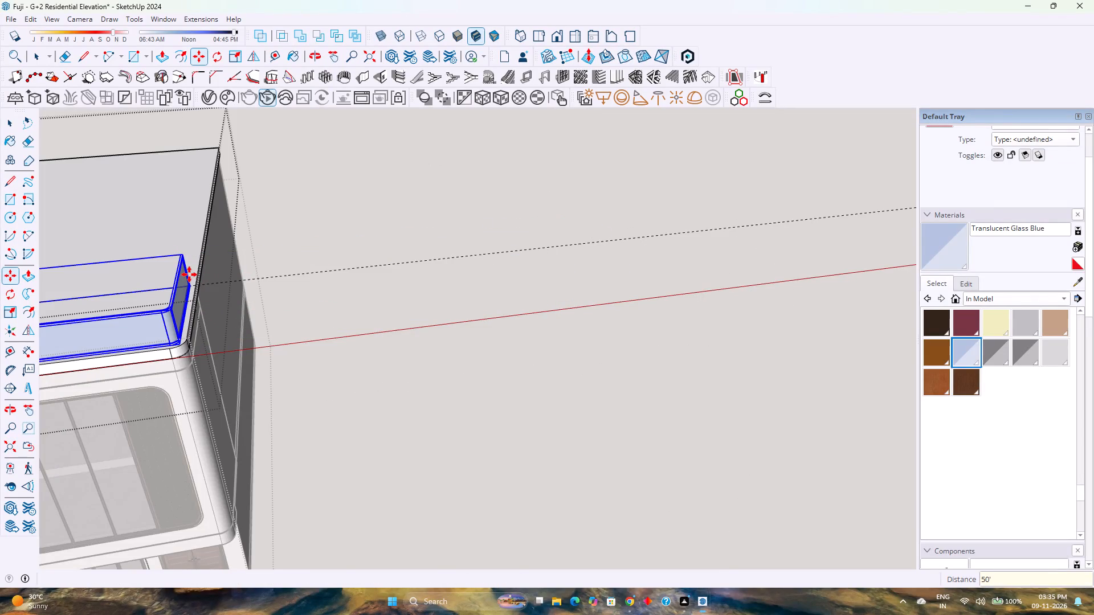
Examine how the relocated railing sits along the roof's front edges and rounded corner, and close the open group.
scroll(189, 269, down, 8)
shift+middle_drag(147, 294, 638, 356)
shift+middle_click(638, 356)
shift+middle_click(638, 356)
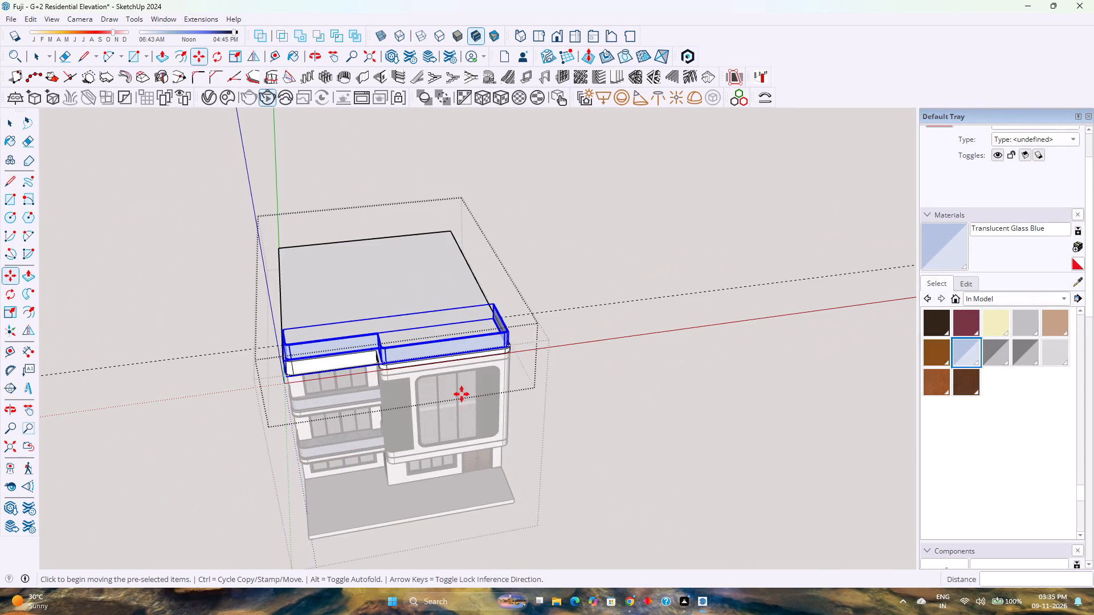
scroll(275, 352, up, 17)
middle_drag(289, 356, 333, 361)
middle_click(333, 361)
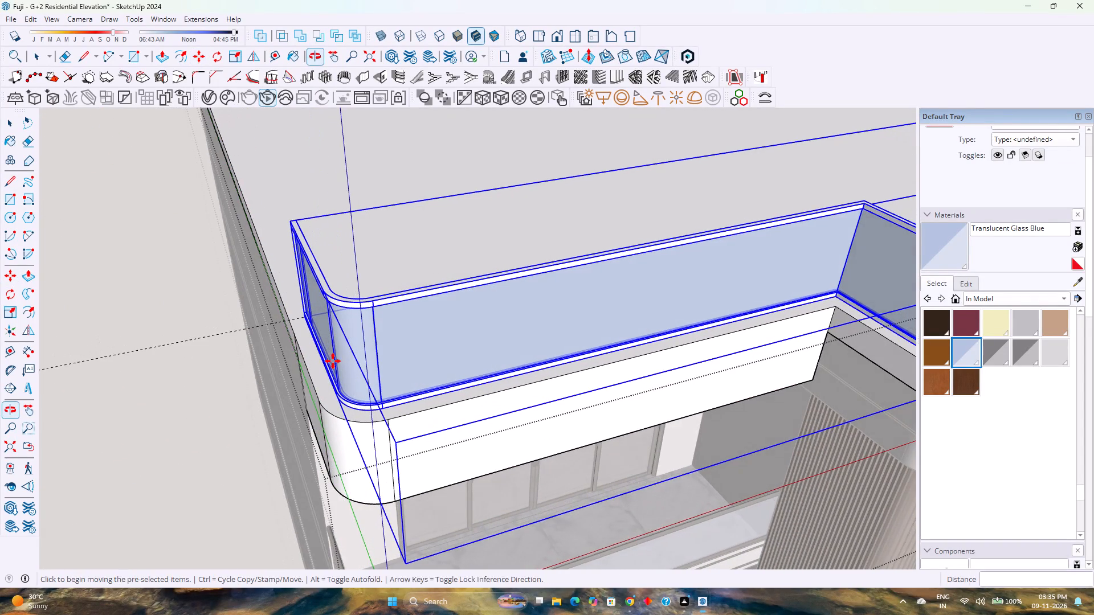
key(space)
scroll(330, 358, down, 3)
key(Escape)
scroll(361, 337, down, 3)
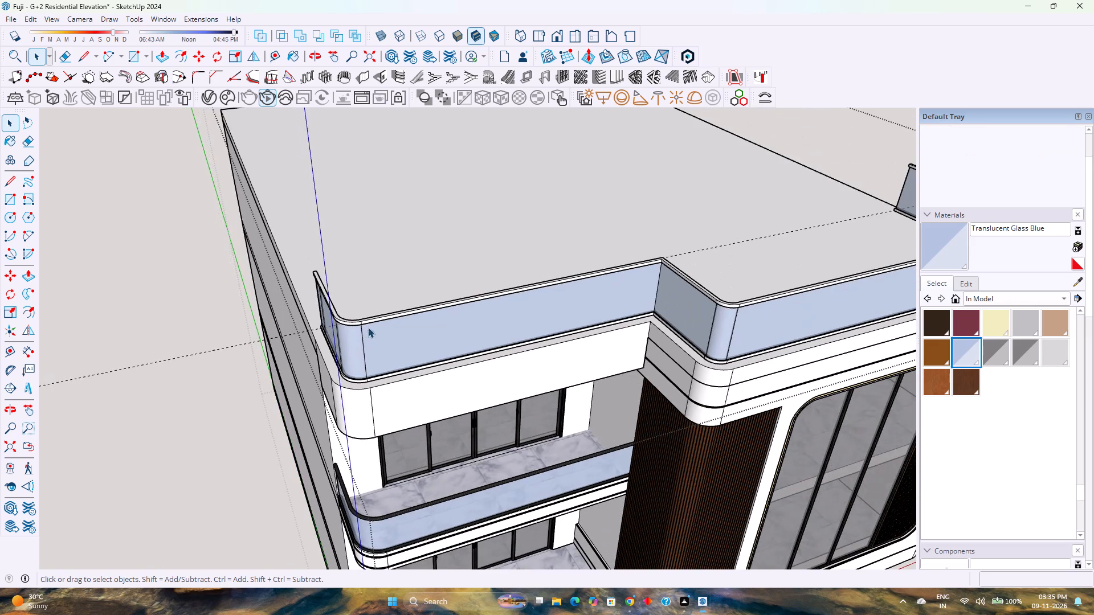
Delete the guides remaining around the building.
click(31, 20)
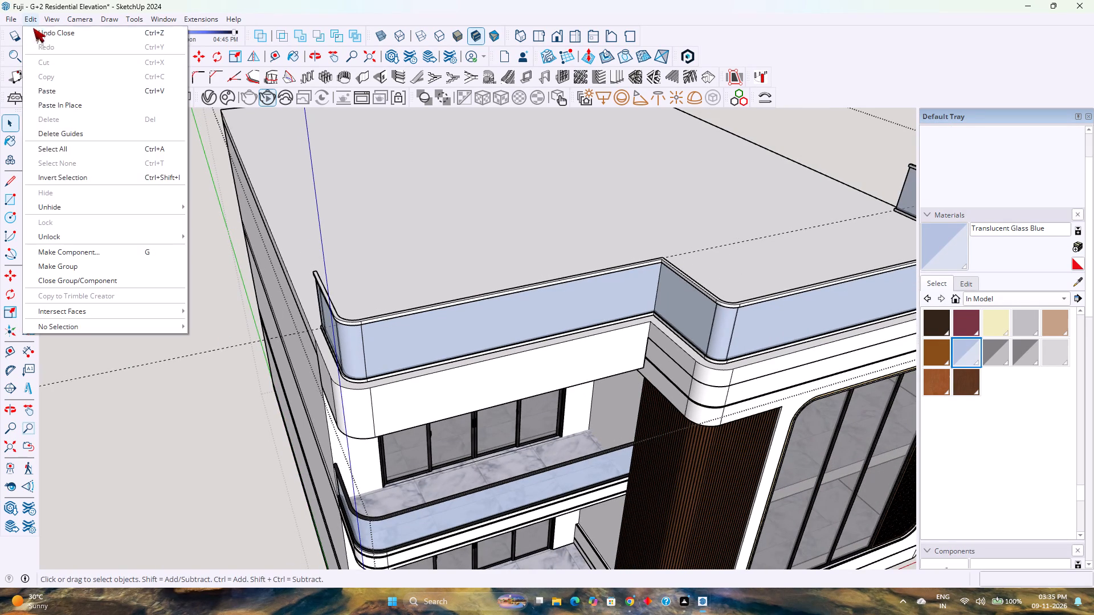
click(81, 132)
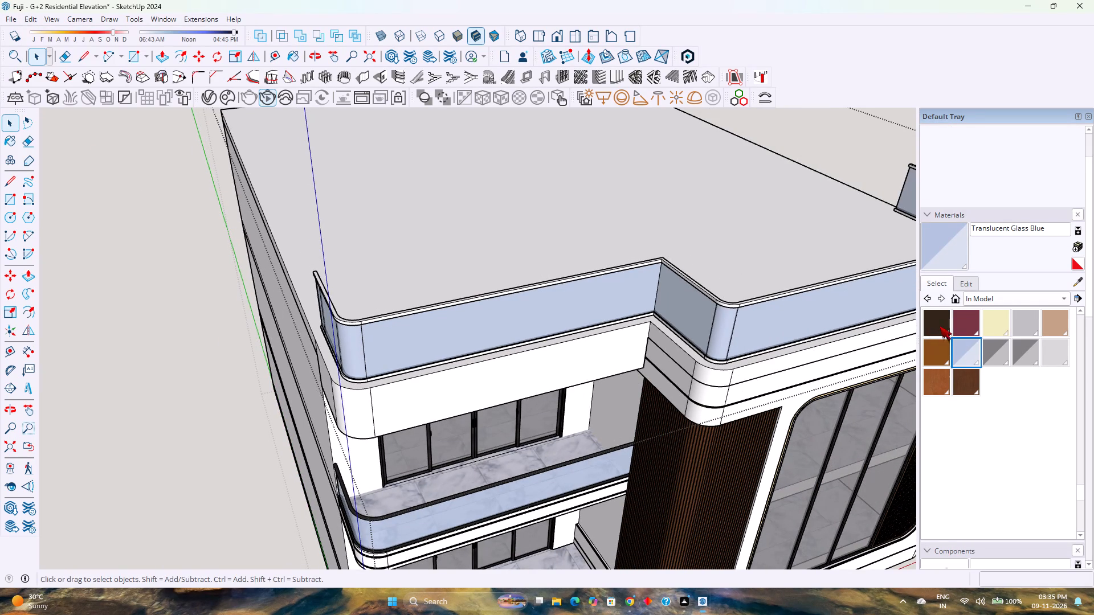
Choose the T METAL material from the model's materials and paint the railing group's upper and lower channelled strips with it inside the building group.
click(940, 326)
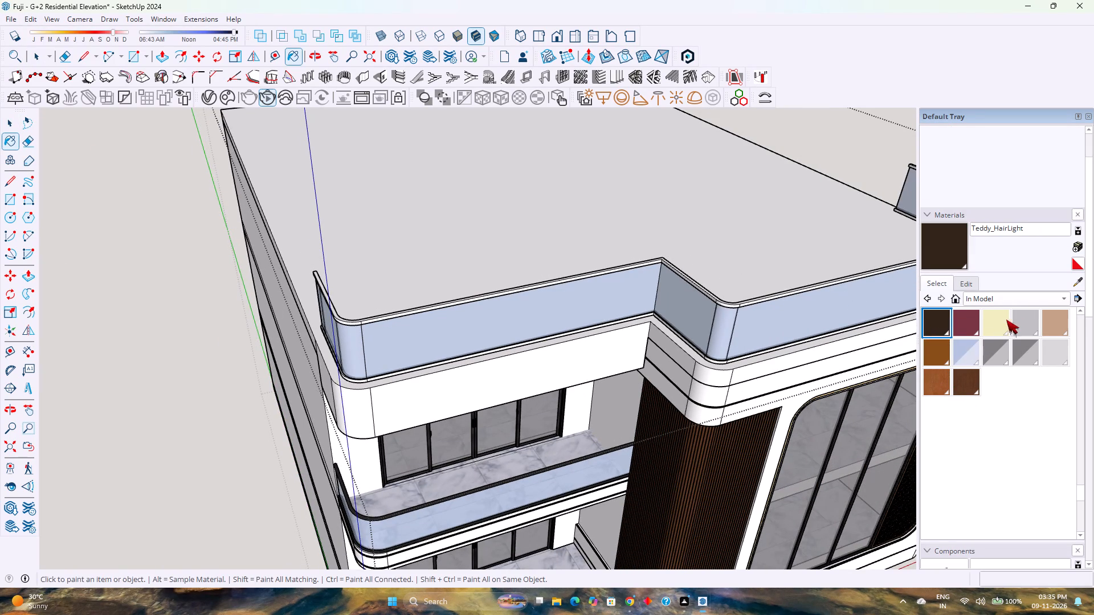
click(1009, 301)
click(1001, 296)
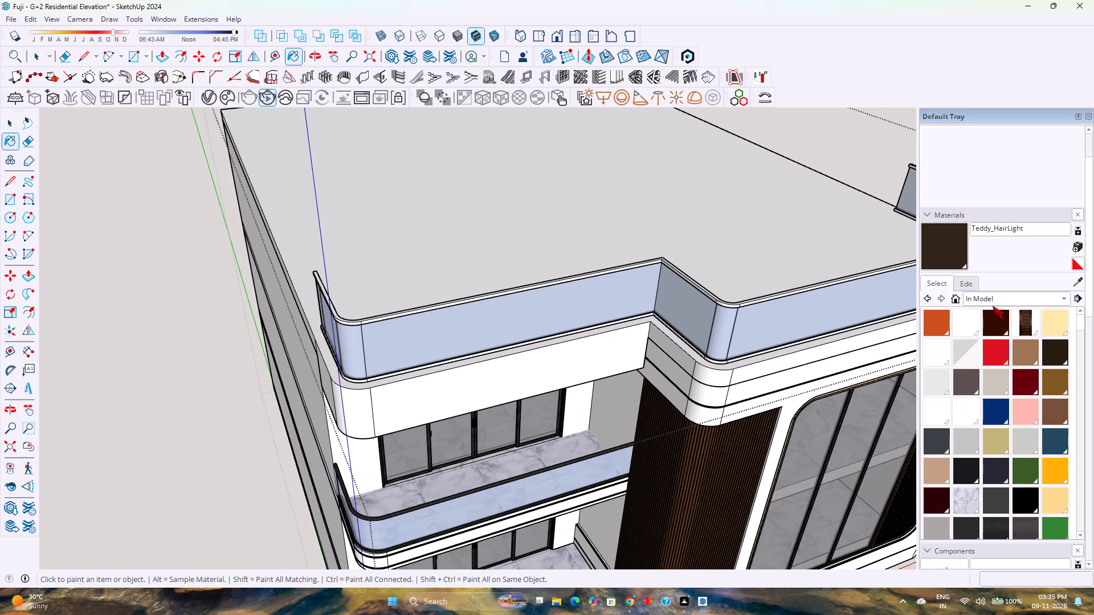
scroll(998, 430, down, 8)
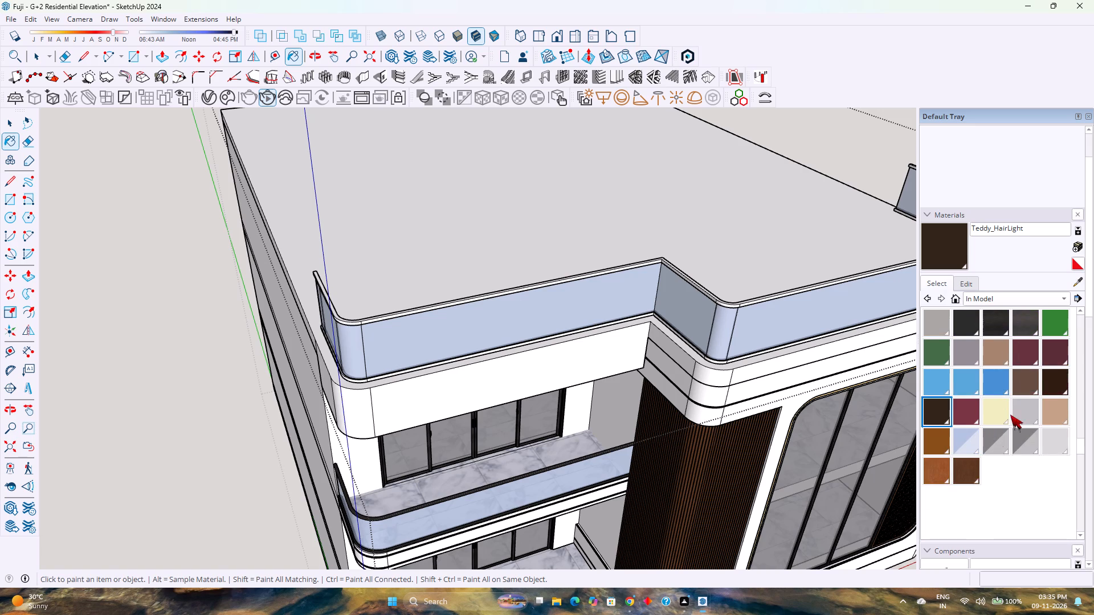
scroll(1010, 415, up, 3)
click(999, 421)
click(1024, 413)
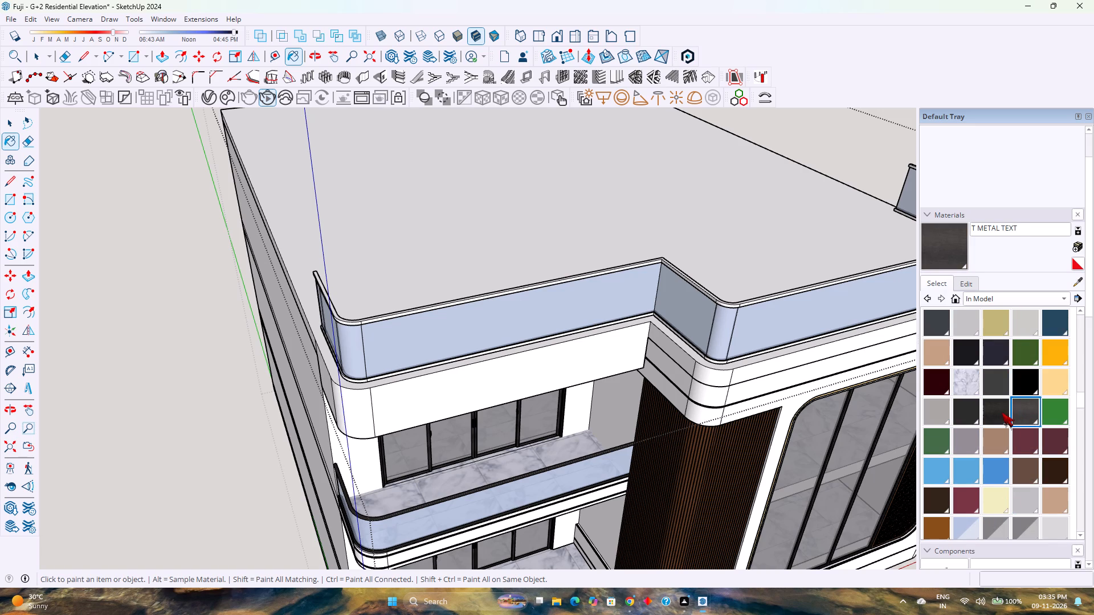
click(1002, 412)
scroll(434, 307, up, 4)
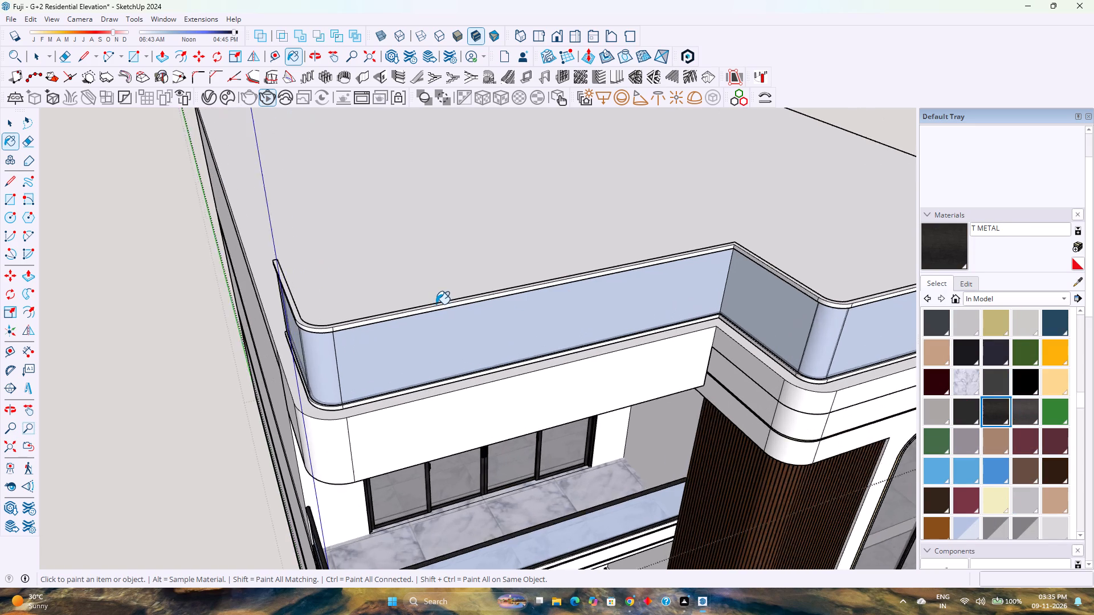
click(436, 304)
key(ctrl+z)
key(space)
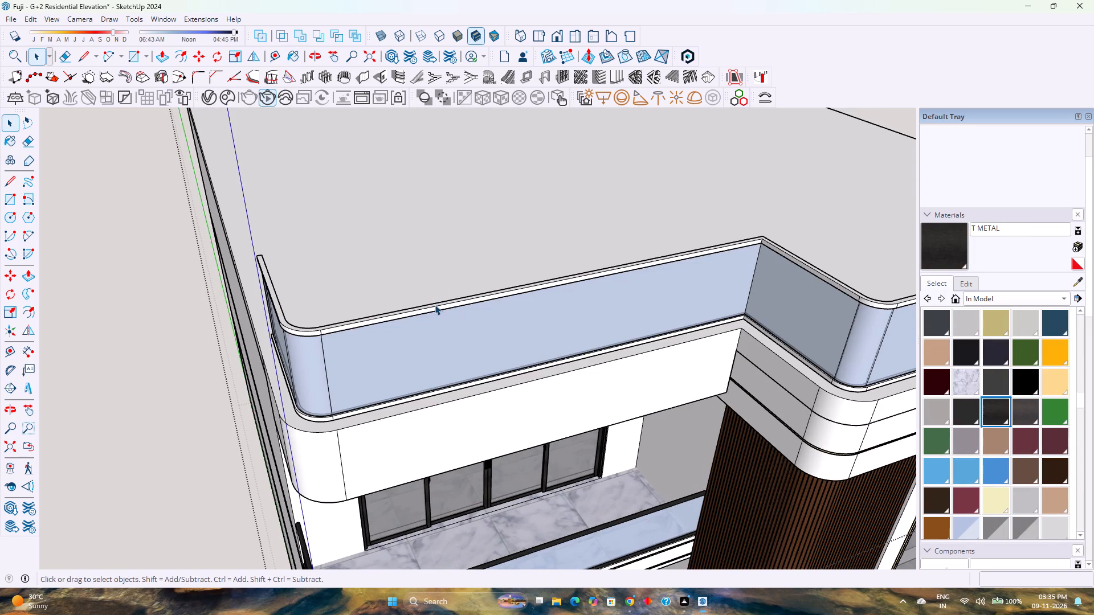
double_click(434, 305)
click(434, 305)
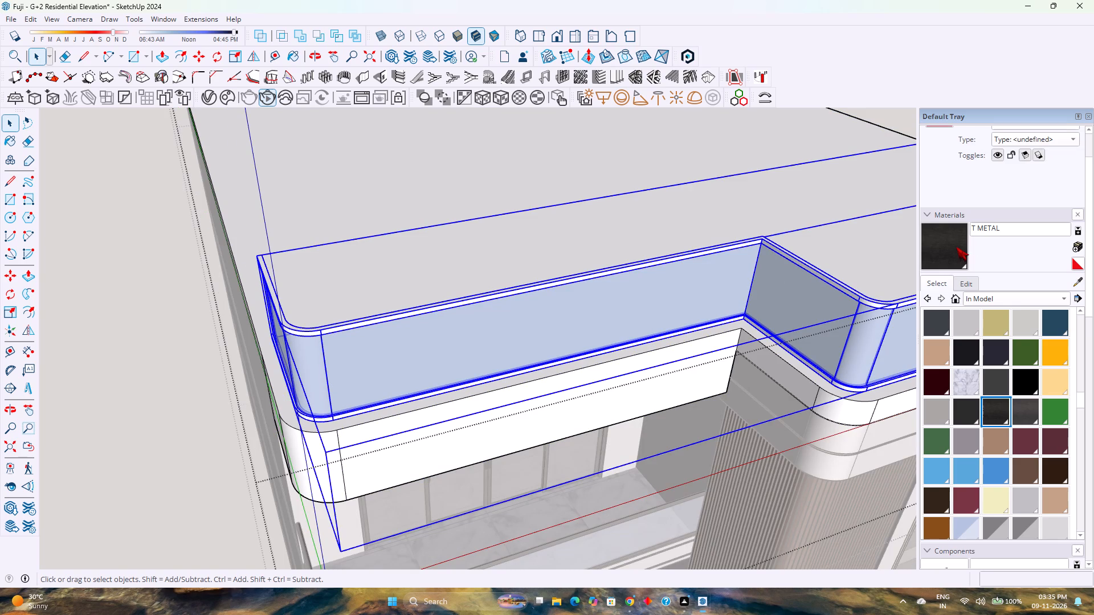
click(956, 247)
click(524, 289)
key(space)
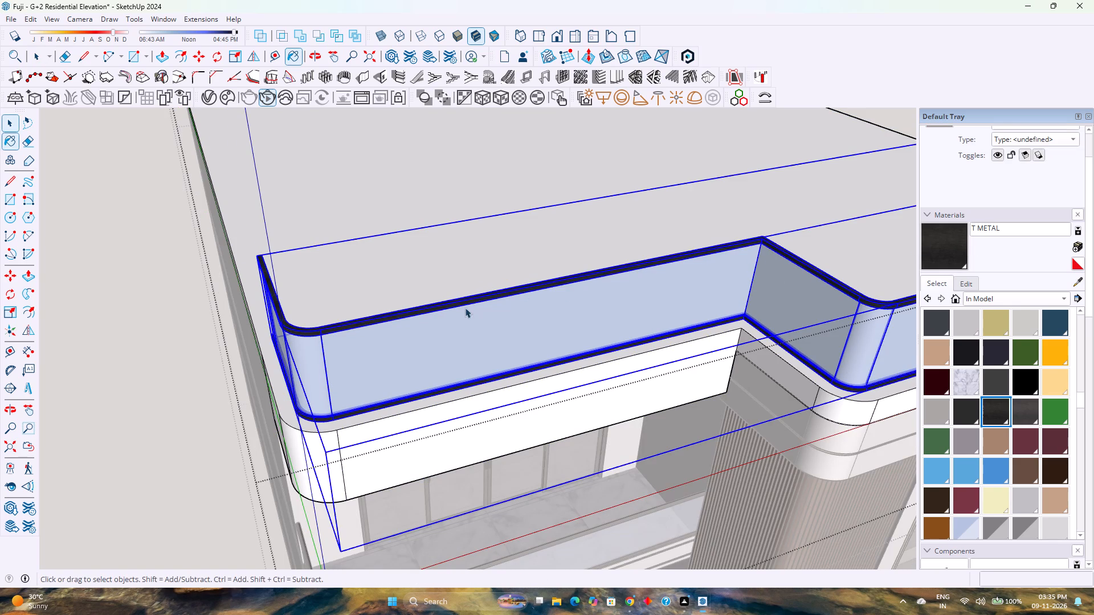
key(Escape)
Bring the building to a front view and save the model.
scroll(365, 350, down, 13)
scroll(433, 405, up, 1)
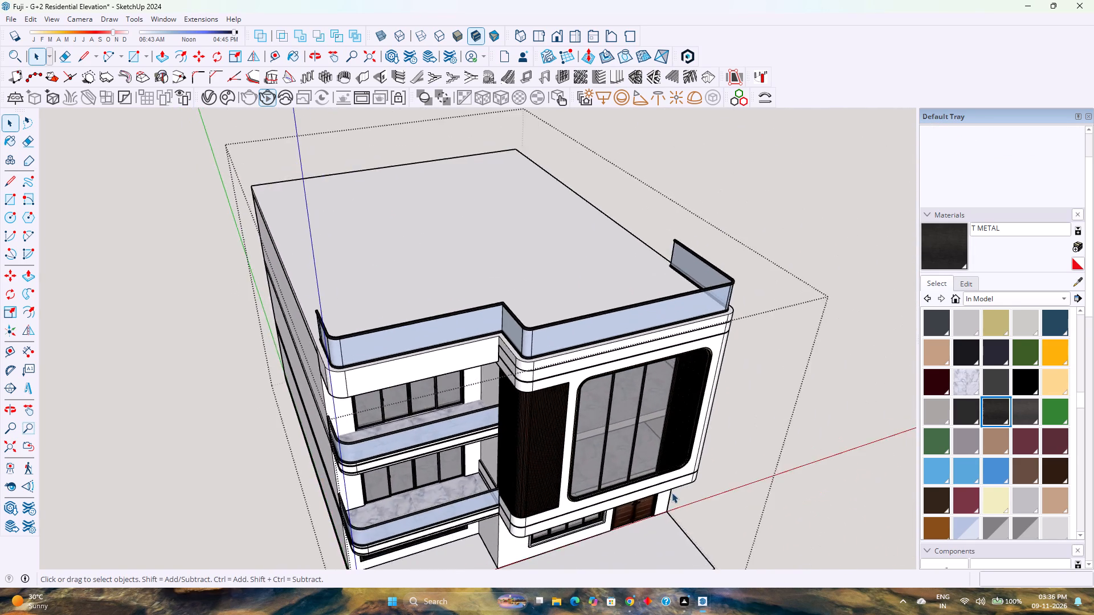
middle_drag(666, 493, 544, 417)
middle_click(542, 416)
key(ctrl+s)
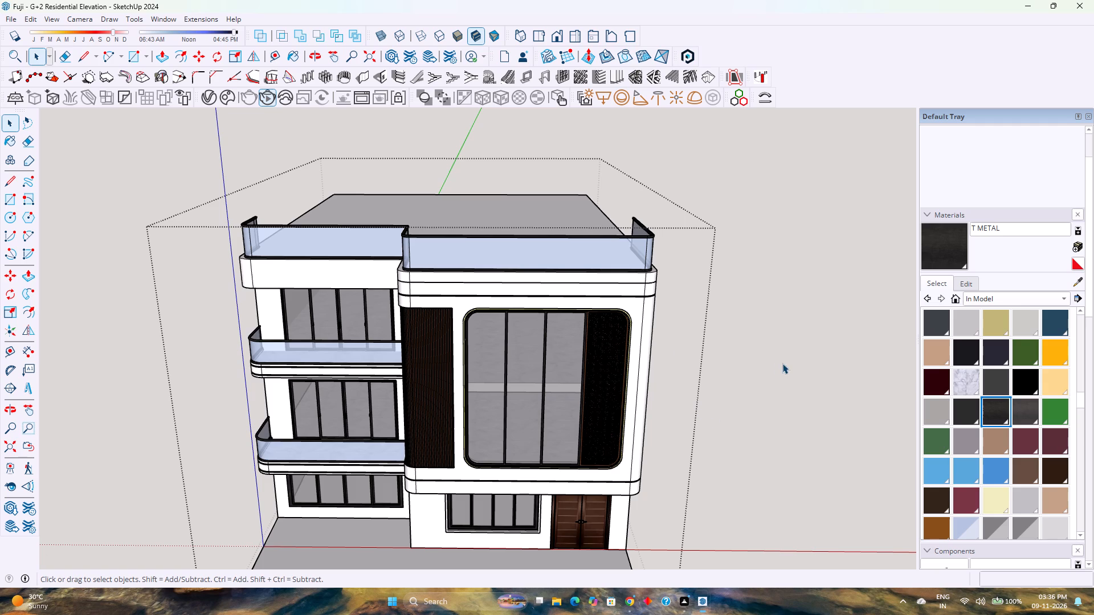
Inside the roof group, draw a 6" line along the red axis from the lower strip's end corner to the roof's side edge.
scroll(288, 251, up, 1)
middle_drag(288, 251, 516, 402)
middle_click(516, 402)
middle_click(516, 402)
scroll(349, 333, up, 4)
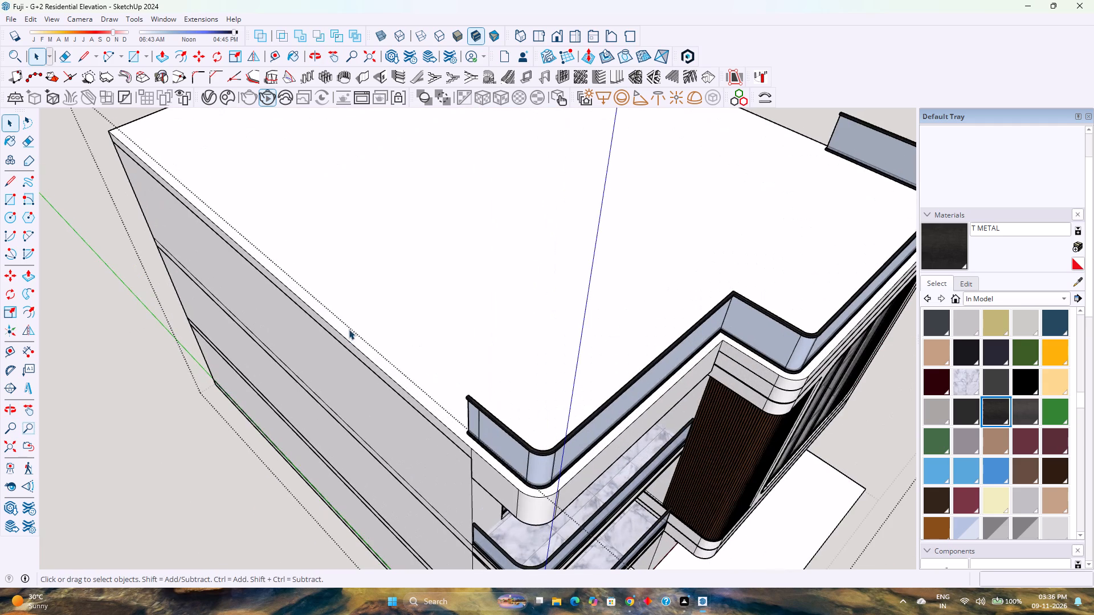
double_click(354, 323)
scroll(354, 323, up, 3)
middle_drag(353, 323, 332, 379)
middle_click(332, 379)
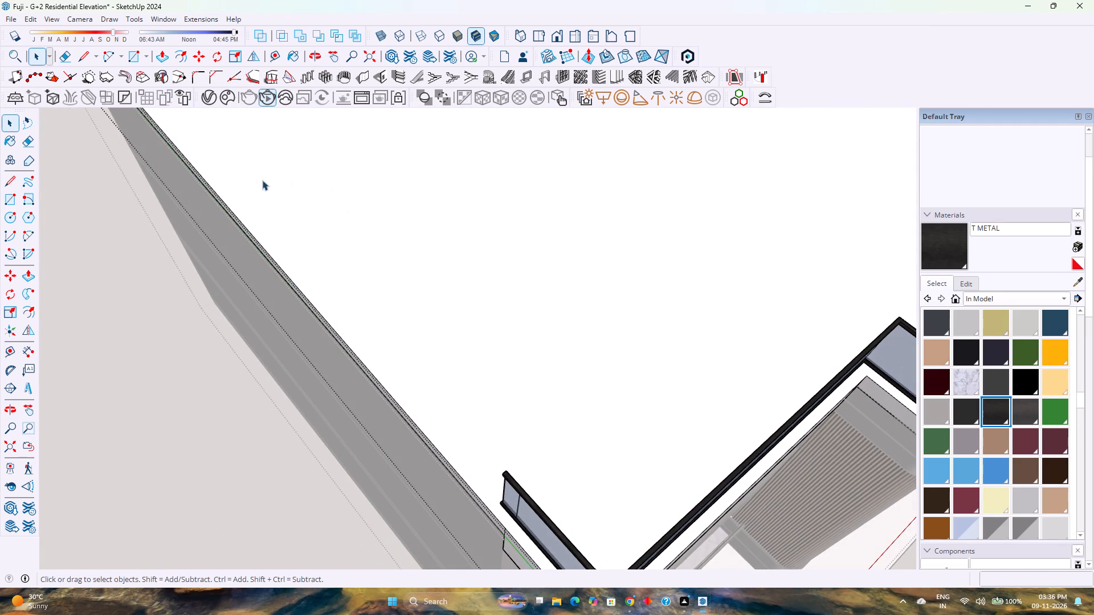
click(77, 48)
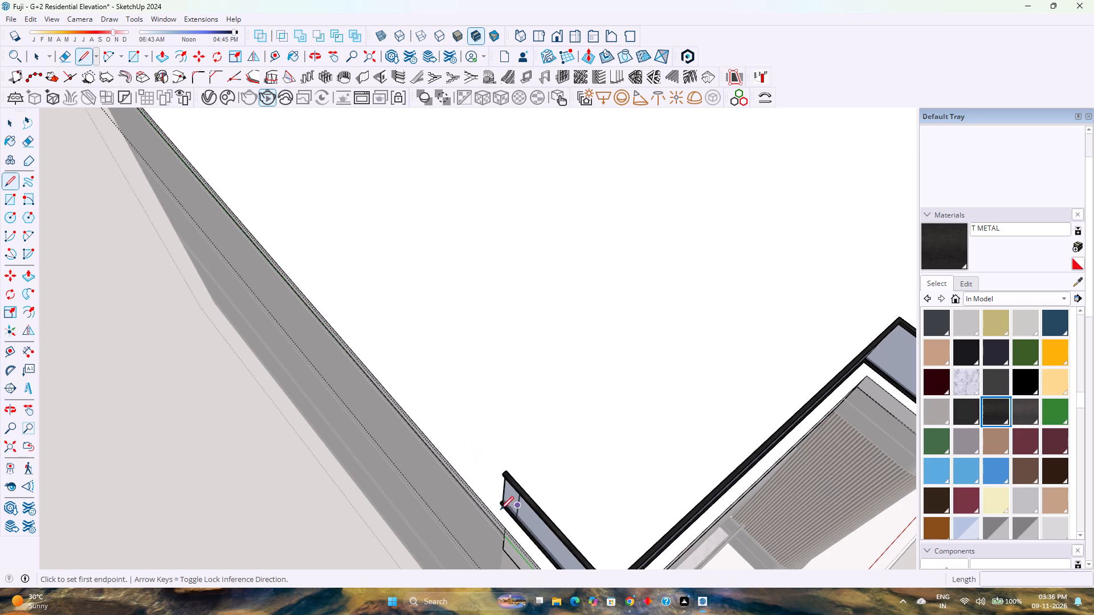
scroll(498, 509, up, 14)
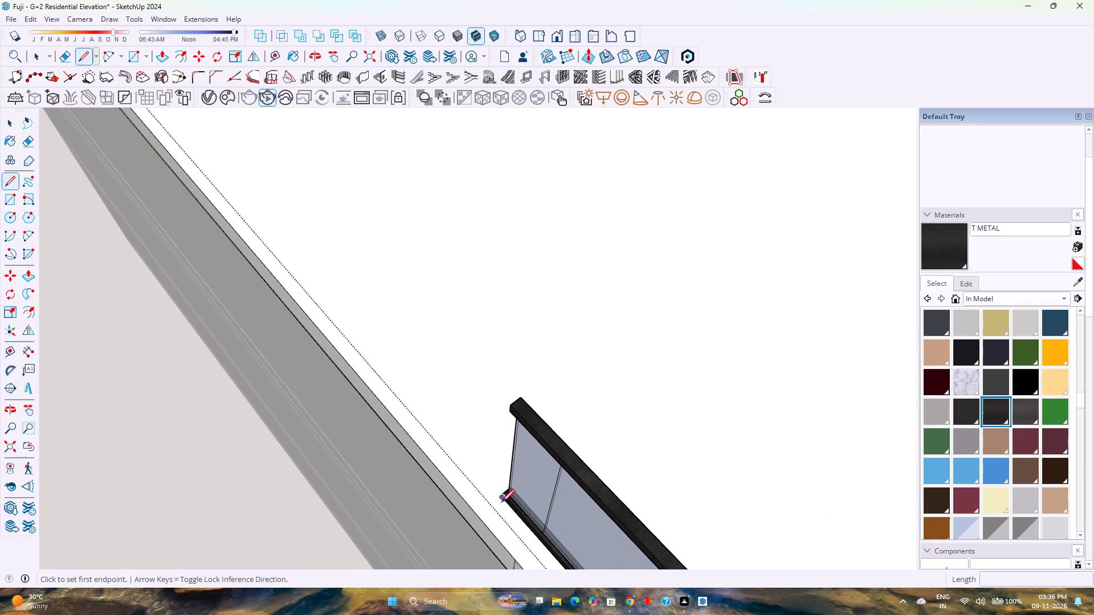
scroll(498, 498, up, 15)
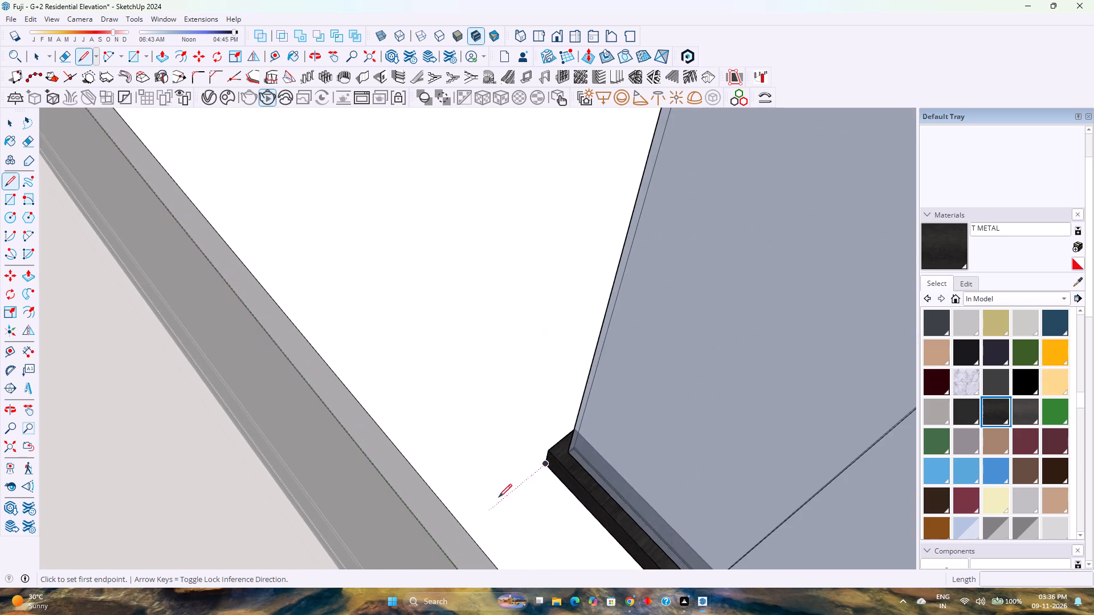
scroll(551, 460, up, 4)
click(539, 467)
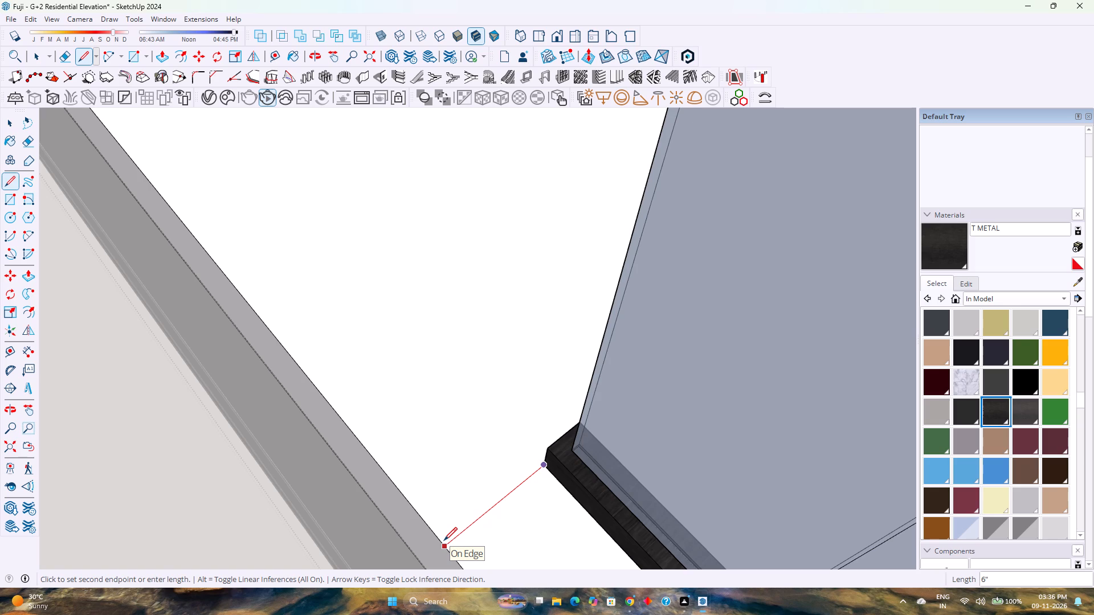
key(Right)
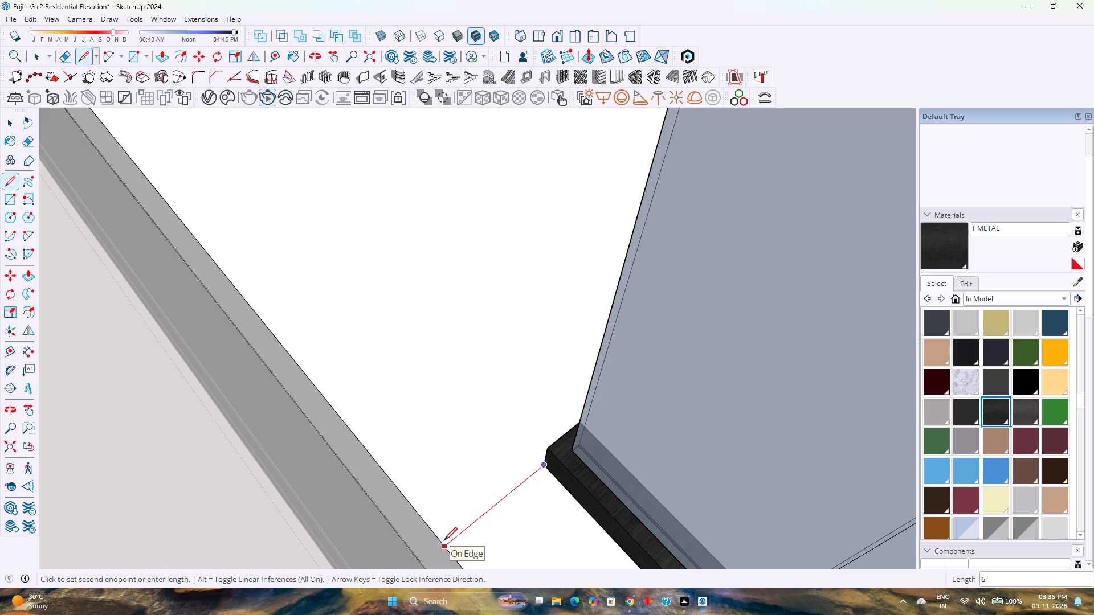
click(444, 540)
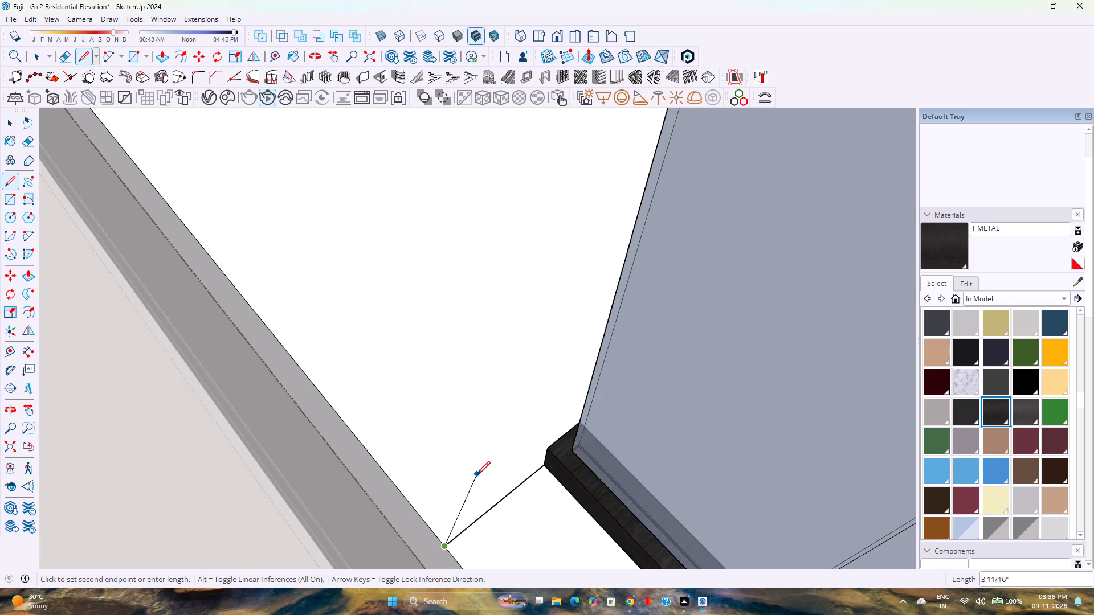
key(Escape)
key(space)
Offset the roof face's outline 7" inward to form a border strip along the roof edges.
scroll(463, 441, down, 13)
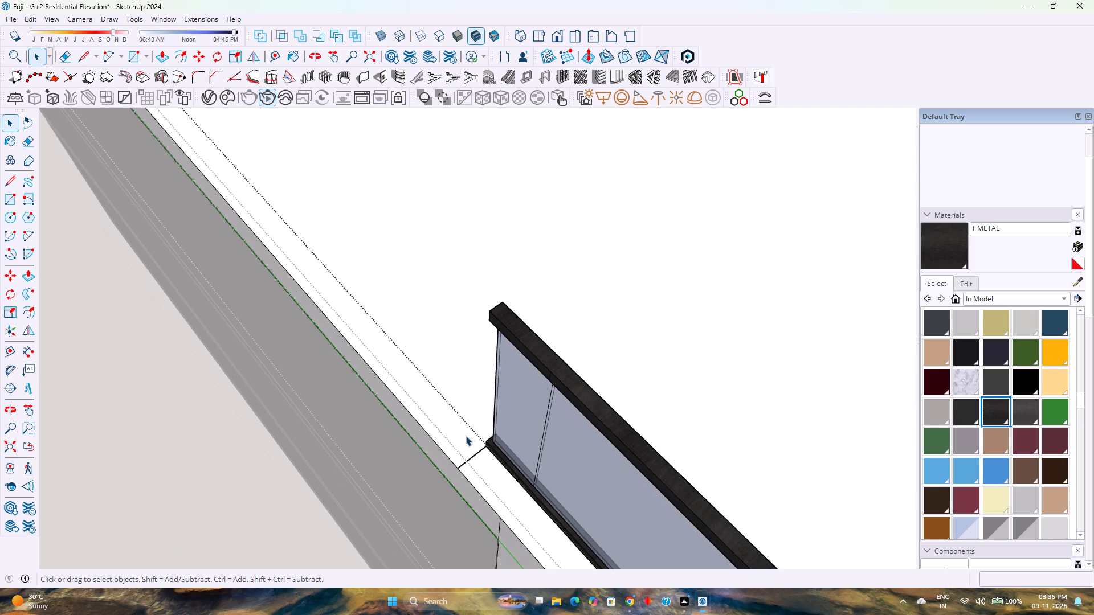
scroll(472, 432, down, 4)
middle_drag(487, 432, 126, 557)
middle_click(126, 557)
scroll(308, 439, down, 4)
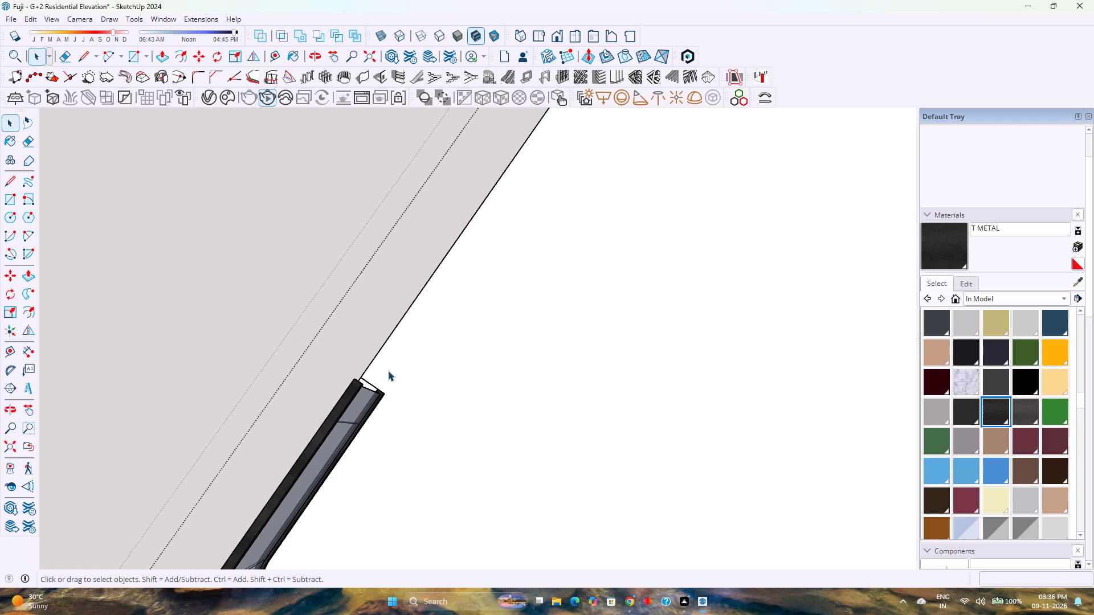
click(373, 355)
click(377, 351)
scroll(378, 351, down, 15)
scroll(375, 351, up, 1)
scroll(375, 351, down, 2)
scroll(520, 468, down, 4)
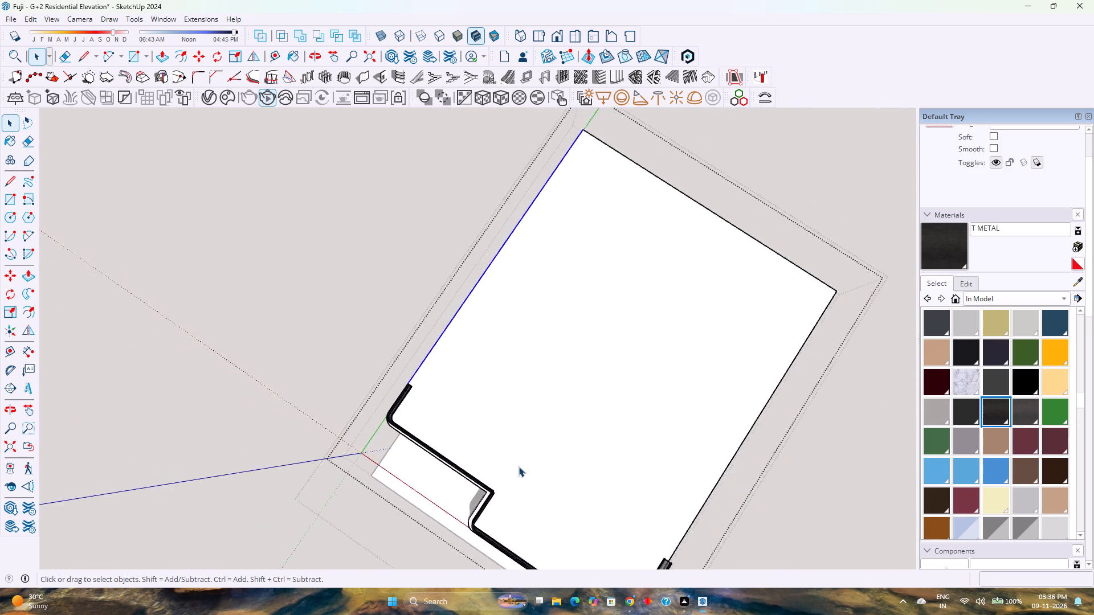
shift+middle_drag(507, 458, 479, 406)
shift+middle_click(477, 400)
shift+middle_click(477, 396)
scroll(627, 482, up, 5)
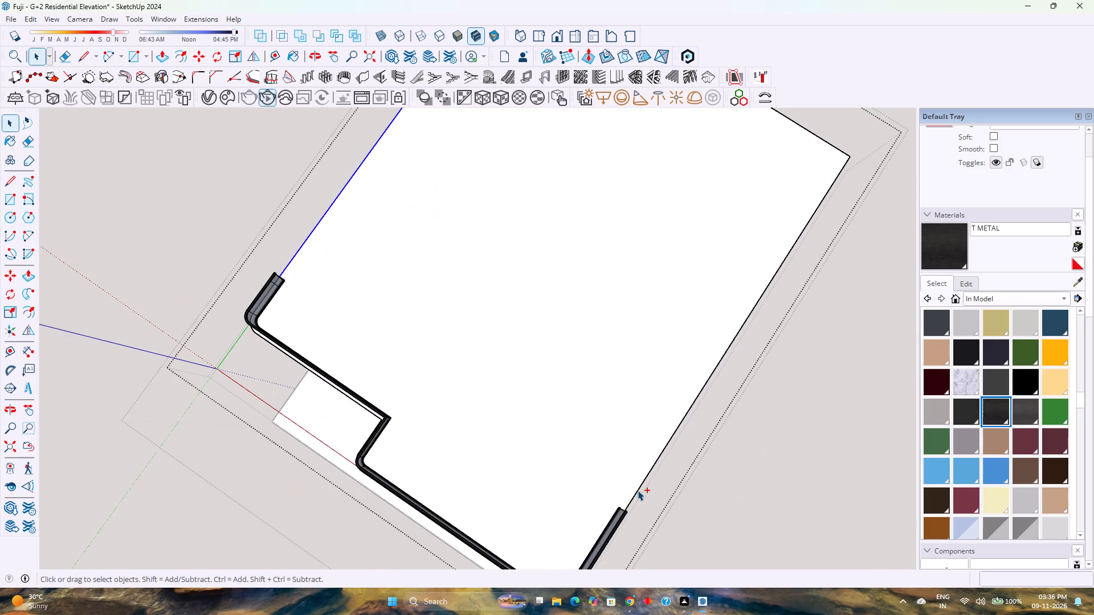
ctrl+click(638, 490)
middle_drag(634, 486, 552, 458)
middle_drag(545, 456, 529, 452)
middle_click(516, 448)
scroll(507, 441, down, 3)
middle_drag(530, 477, 488, 442)
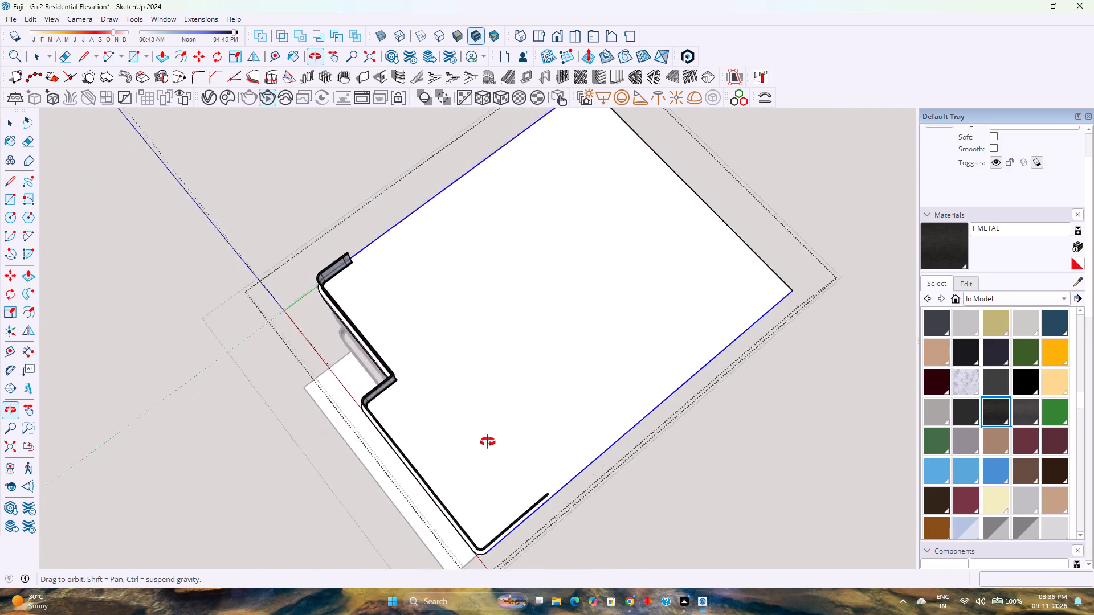
middle_drag(488, 442, 450, 396)
middle_click(451, 396)
scroll(454, 396, up, 4)
shift+middle_drag(457, 400, 413, 528)
click(179, 55)
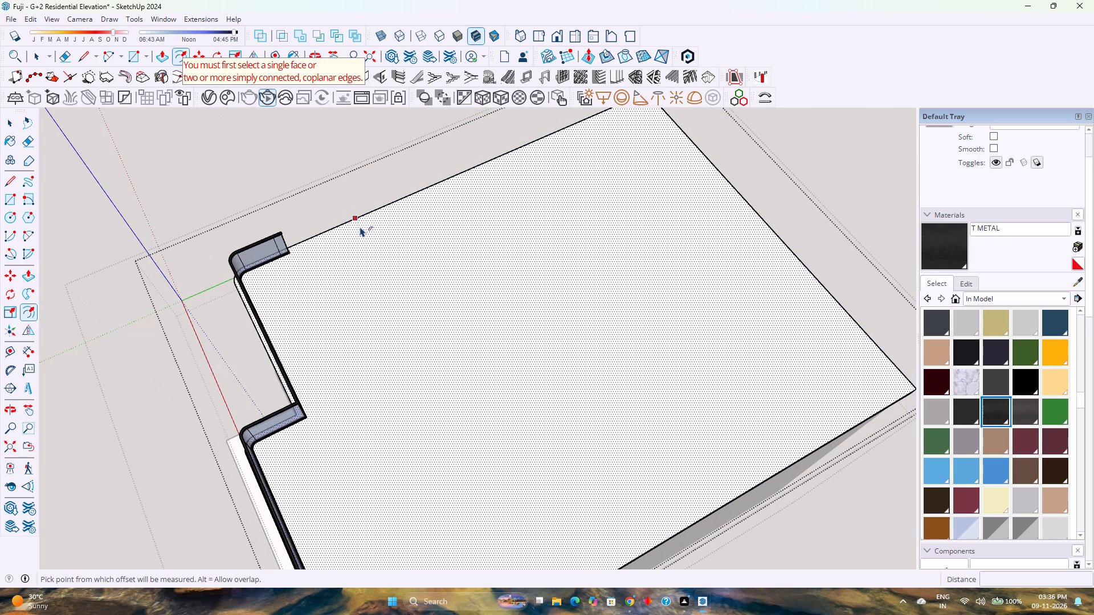
click(360, 227)
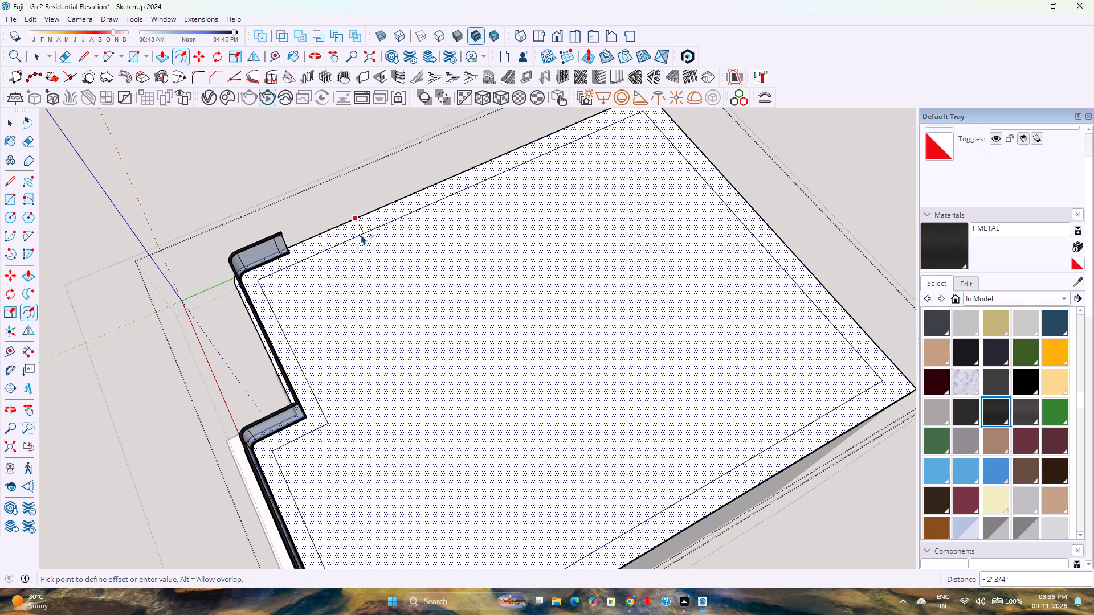
key(7)
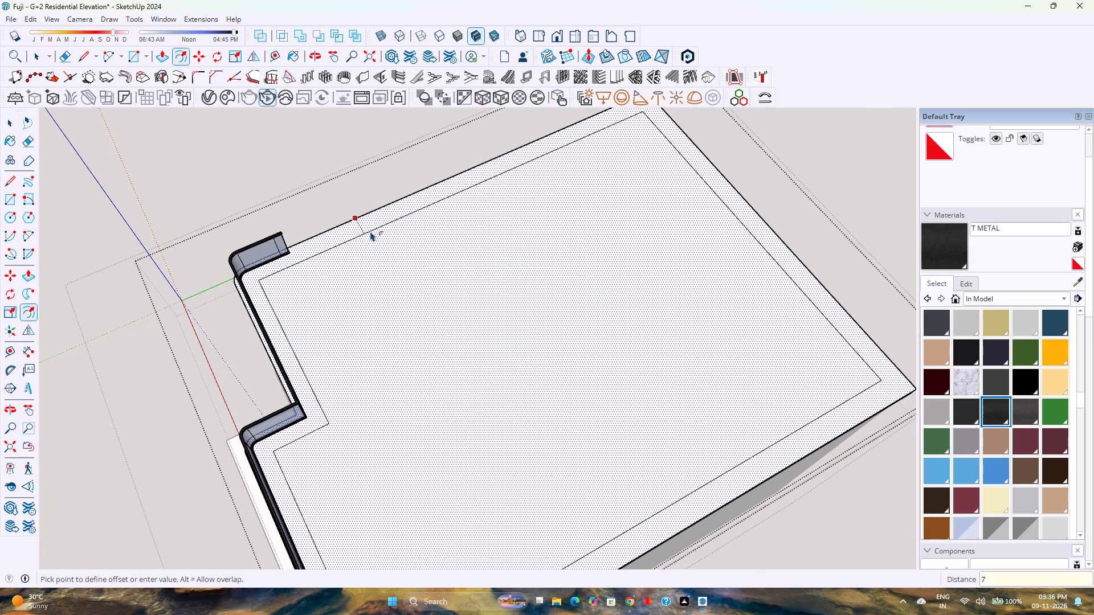
key(Return)
Draw a 7" line across the border strip at the glass railing's end near the green axis.
scroll(370, 231, up, 5)
scroll(193, 250, up, 2)
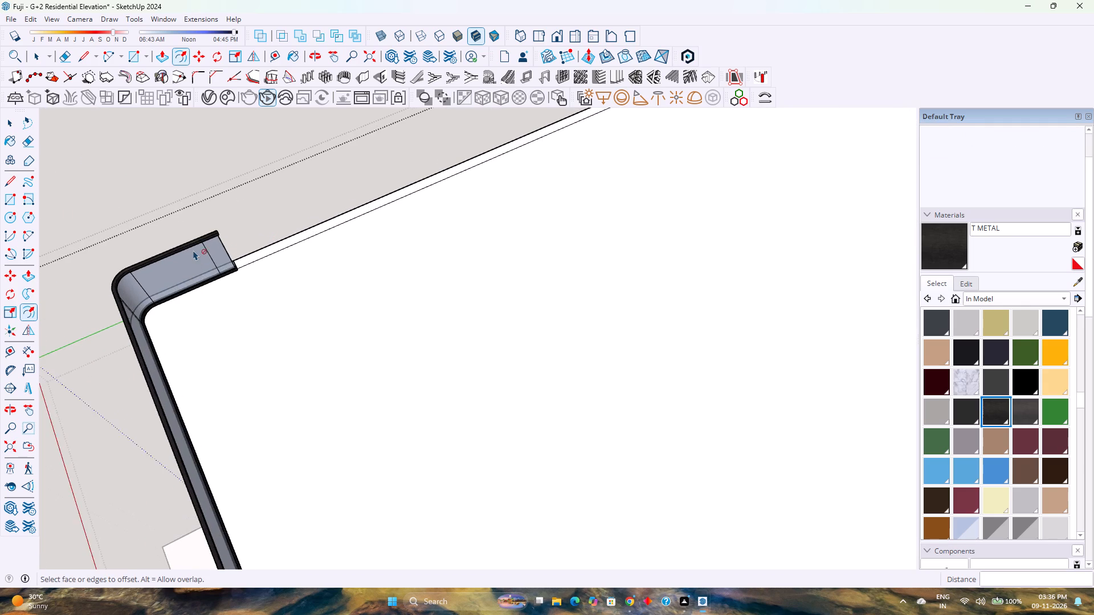
scroll(193, 250, up, 14)
middle_drag(239, 277, 250, 478)
middle_click(250, 478)
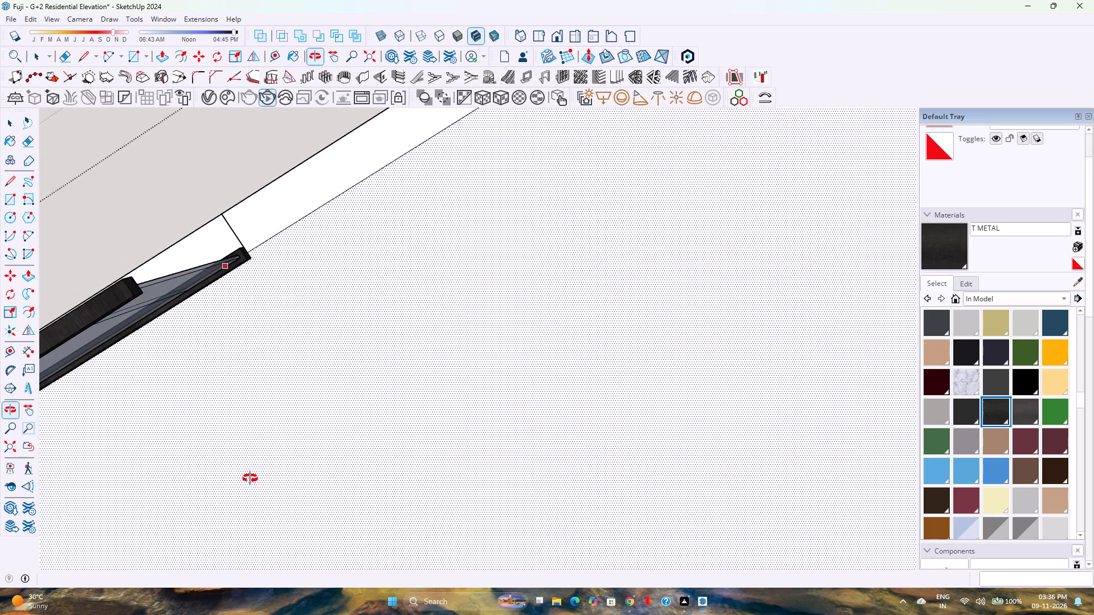
scroll(255, 284, up, 8)
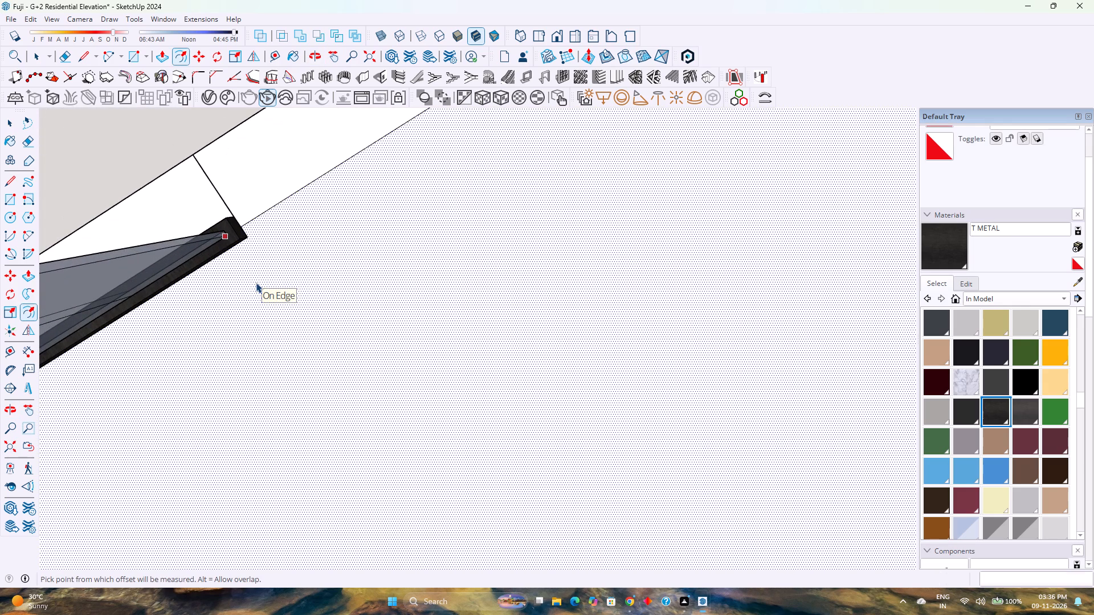
key(space)
click(267, 210)
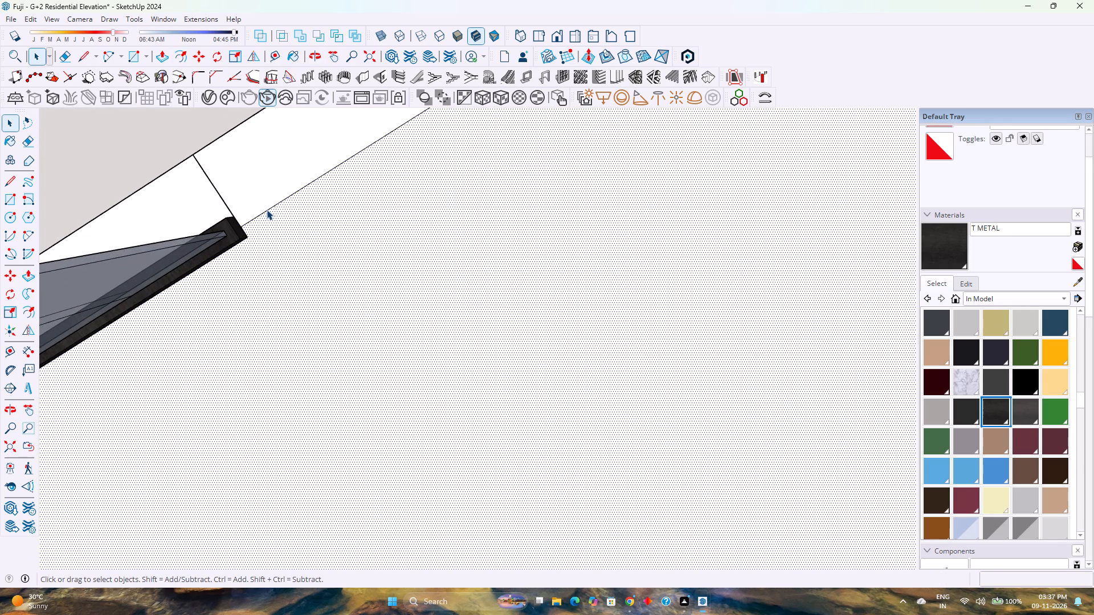
scroll(261, 210, down, 4)
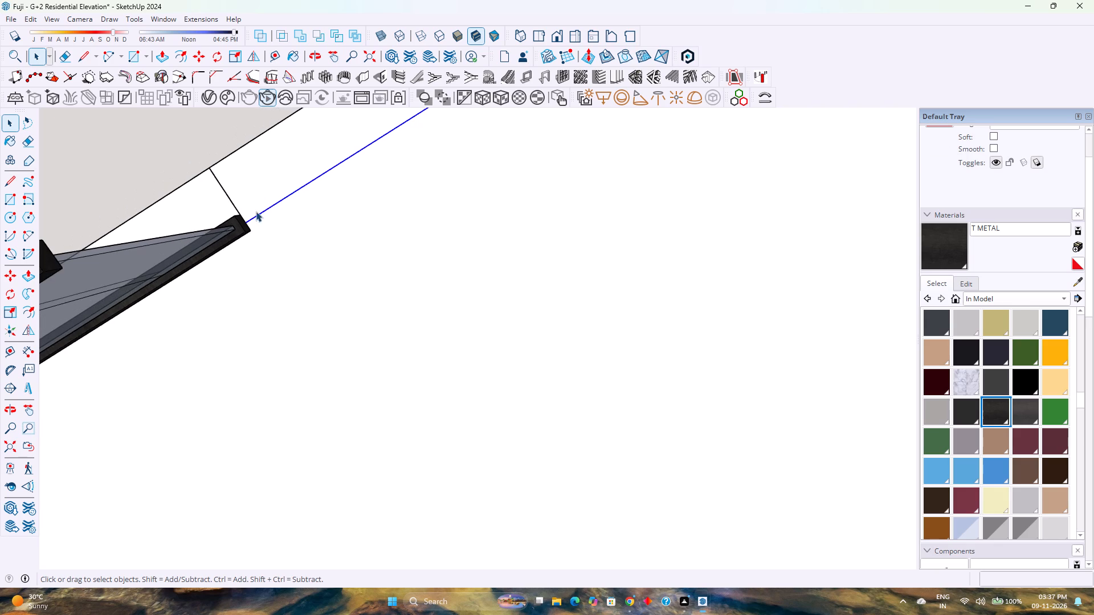
click(253, 186)
key(ctrl+z)
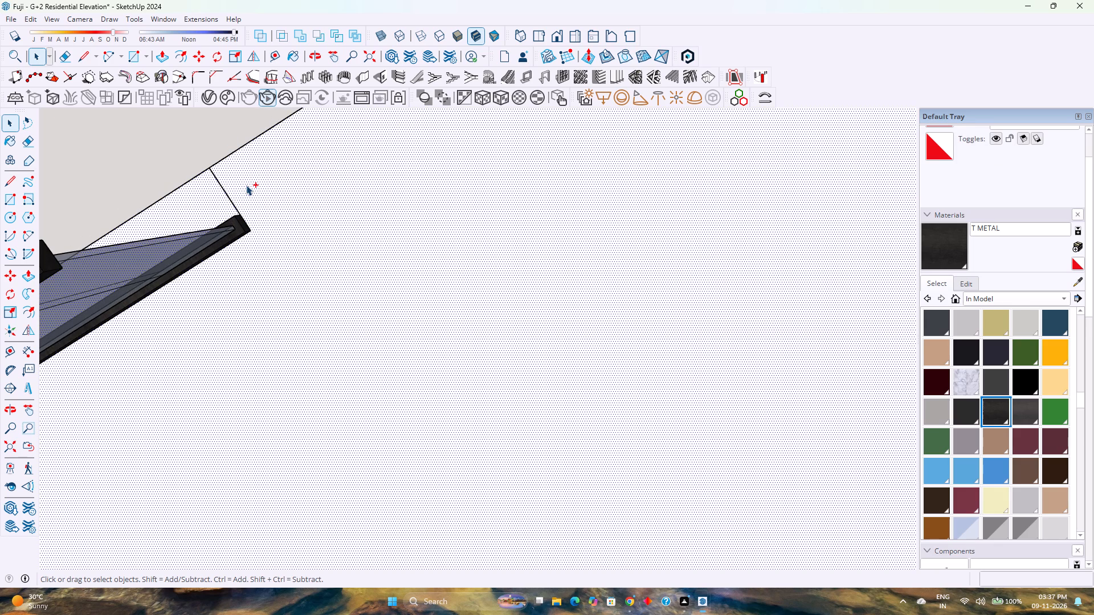
key(ctrl+y)
click(255, 191)
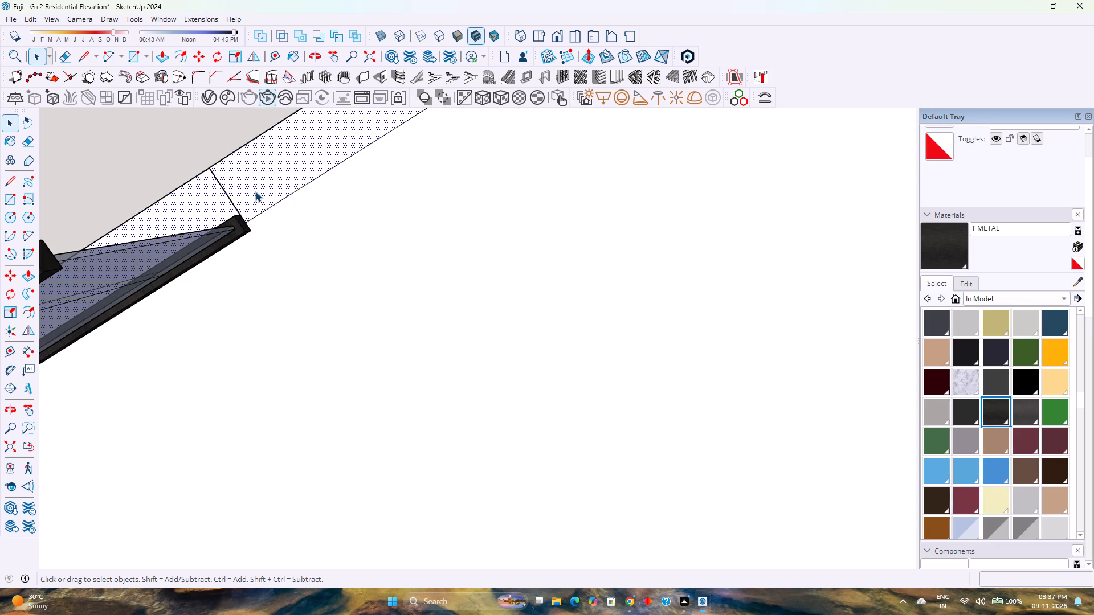
click(87, 57)
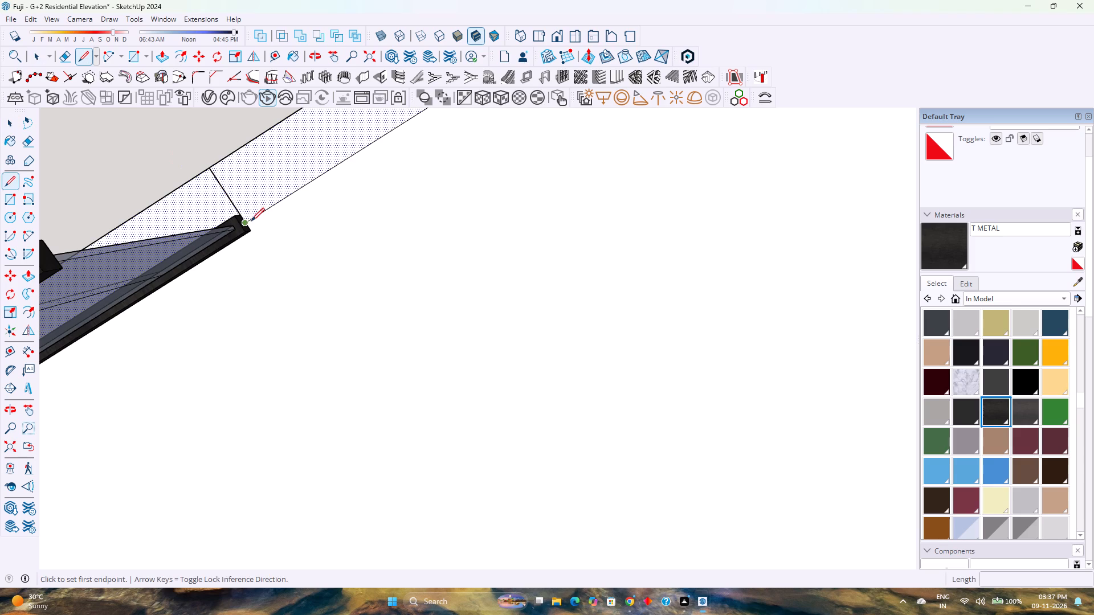
click(251, 222)
click(210, 165)
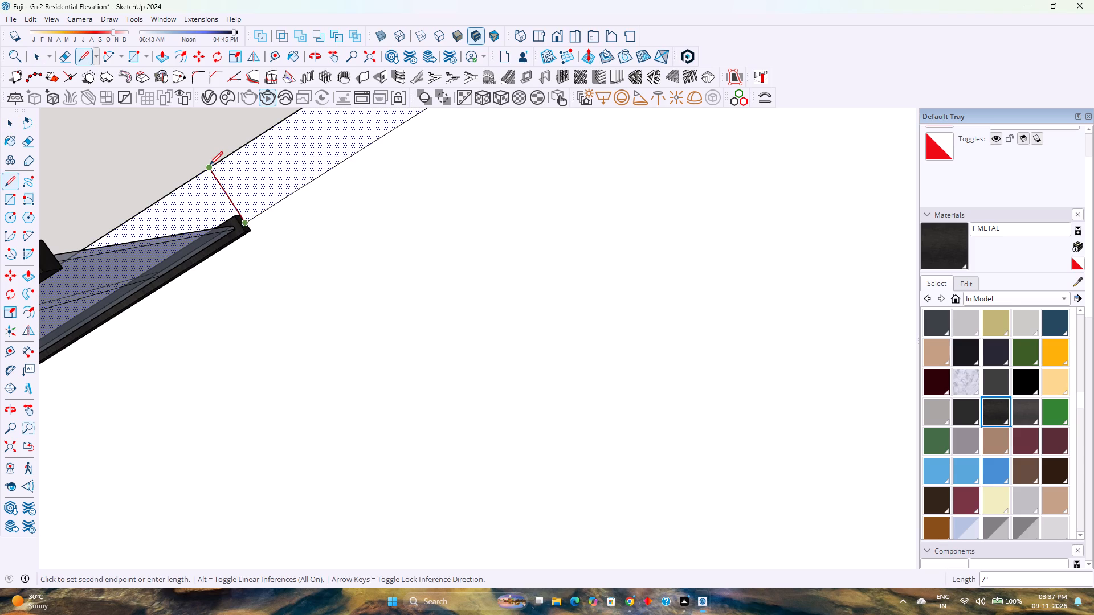
Draw a 7" line across the border strip at the glass railing's opposite end, out to the roof's side edge.
scroll(292, 317, down, 15)
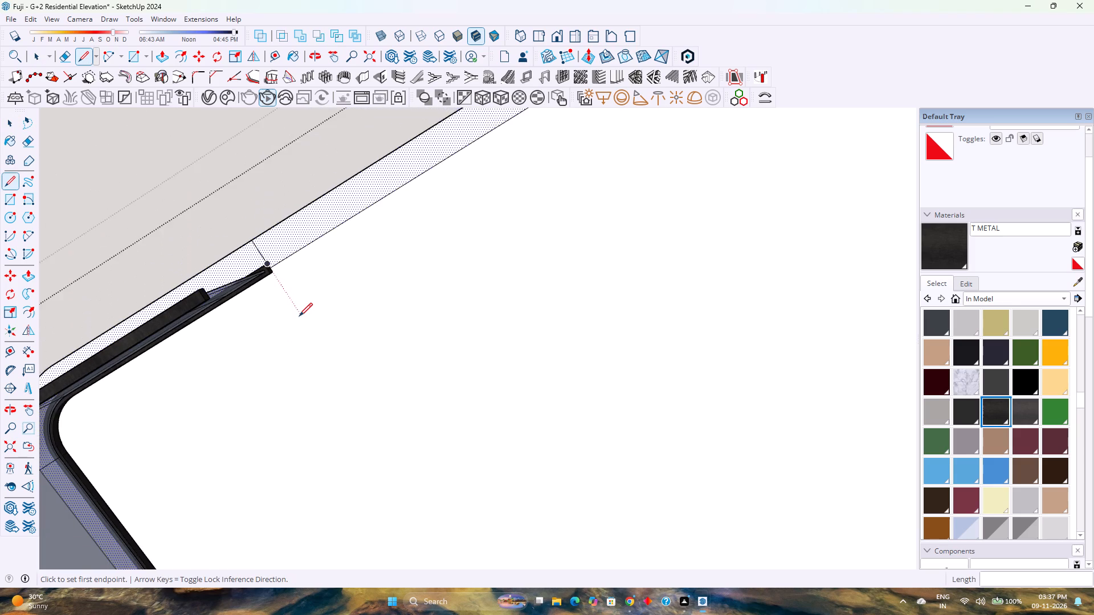
scroll(299, 316, down, 20)
scroll(299, 316, down, 6)
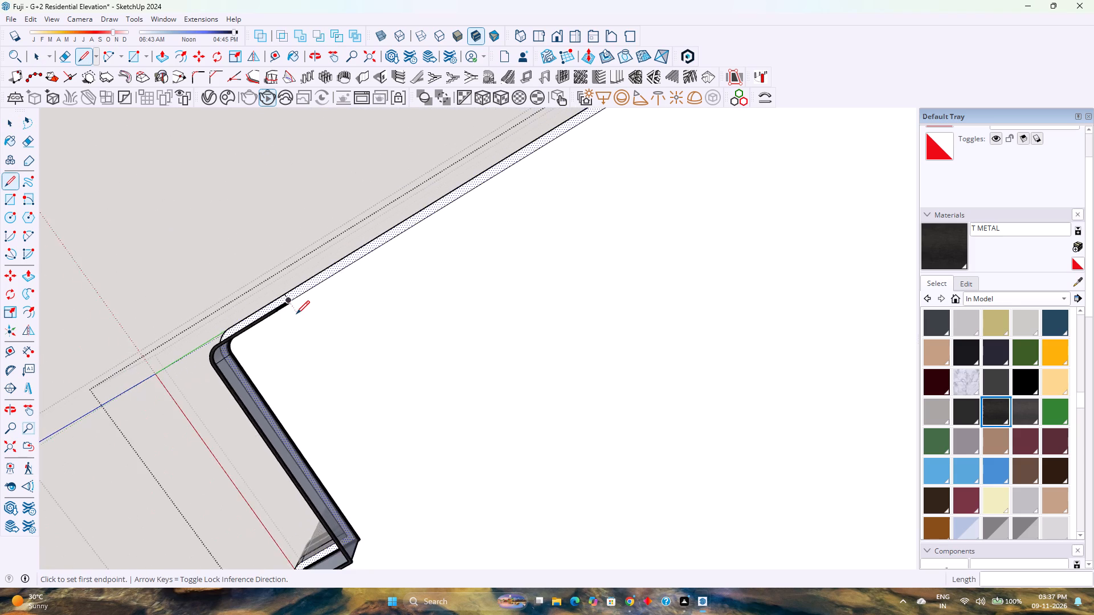
scroll(296, 314, down, 11)
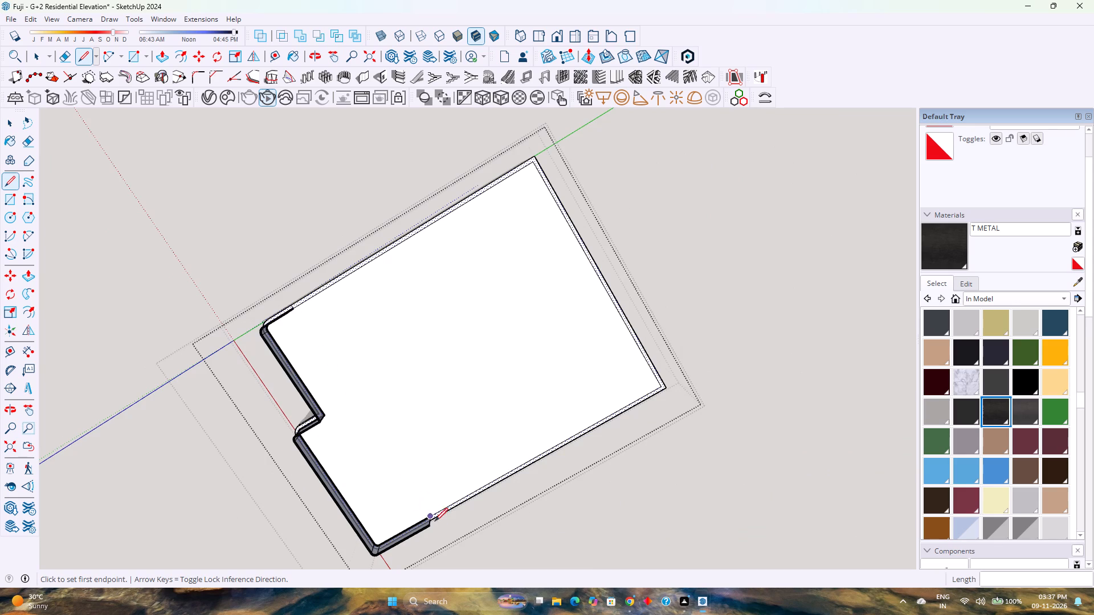
scroll(437, 526, up, 3)
middle_drag(436, 526, 372, 444)
middle_click(372, 444)
scroll(466, 495, up, 13)
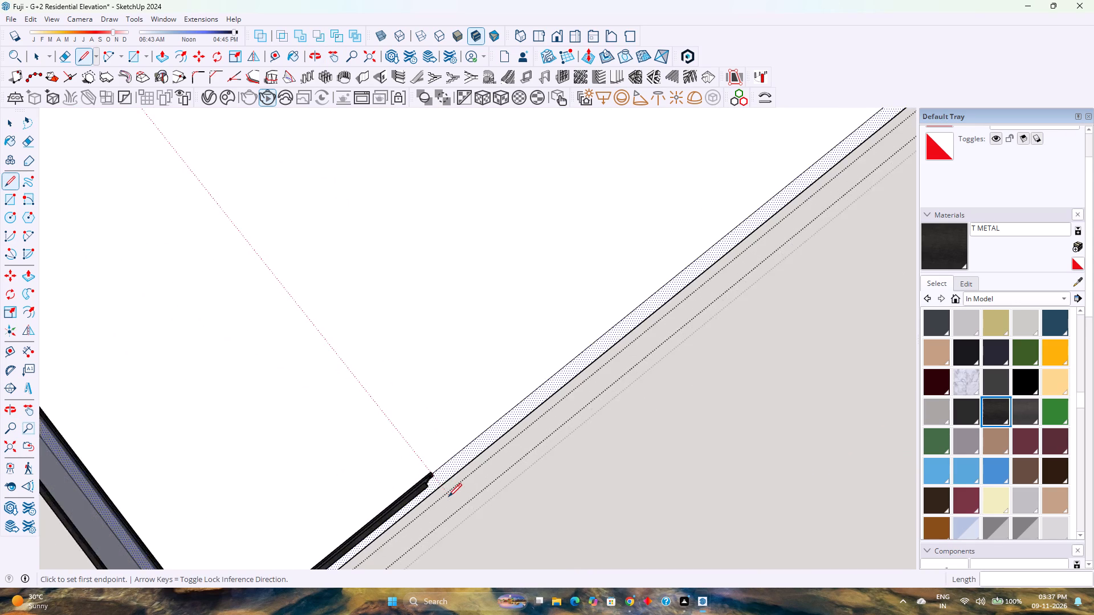
scroll(448, 497, up, 14)
scroll(415, 443, up, 1)
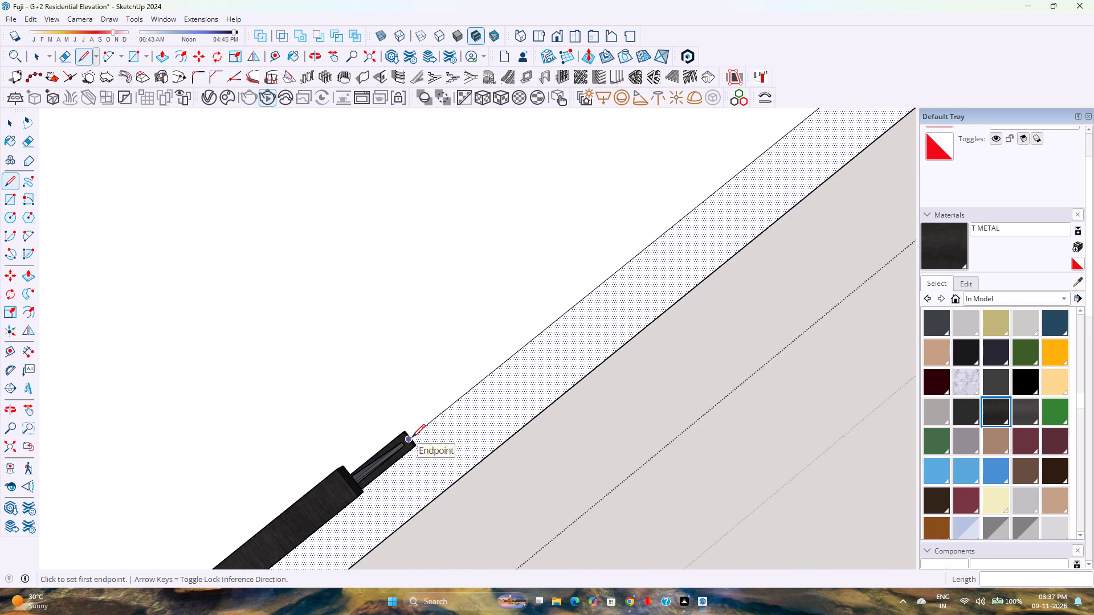
scroll(423, 444, up, 13)
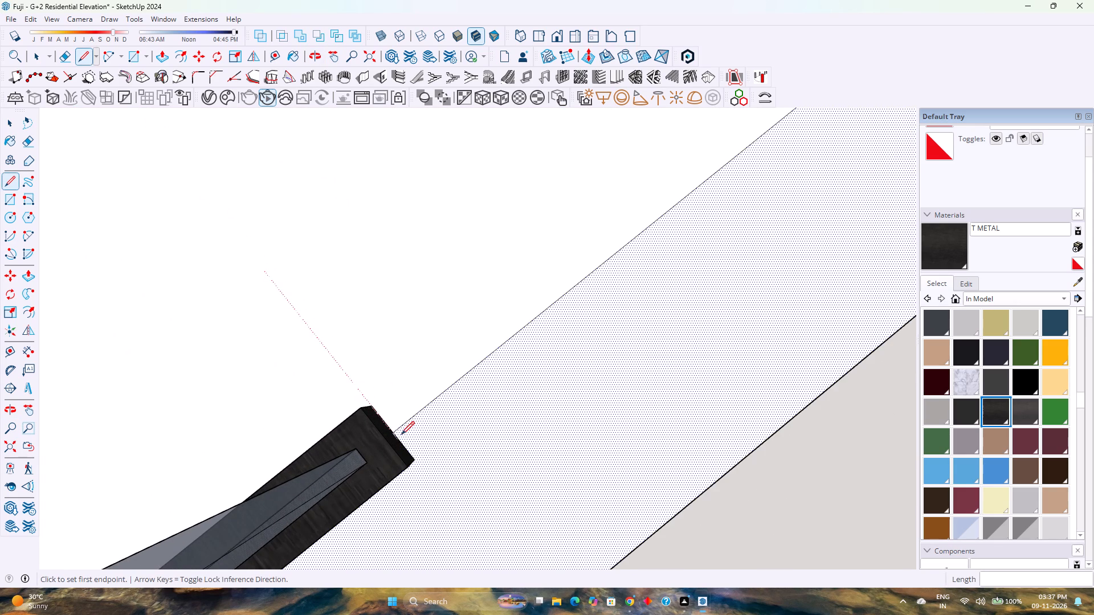
click(393, 431)
scroll(497, 512, down, 5)
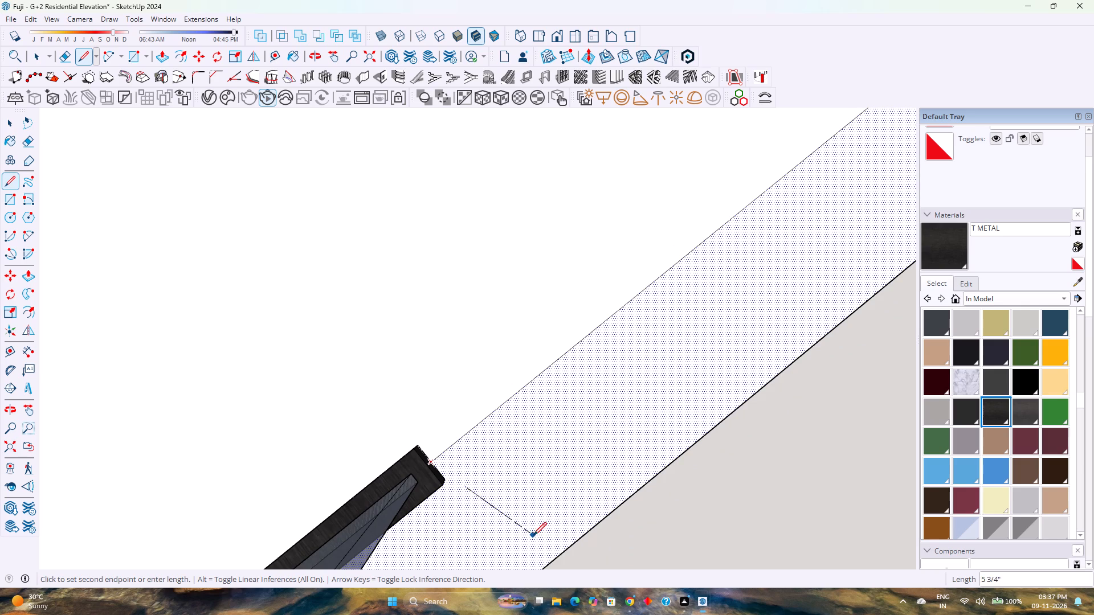
shift+middle_drag(532, 553, 530, 475)
shift+middle_click(530, 474)
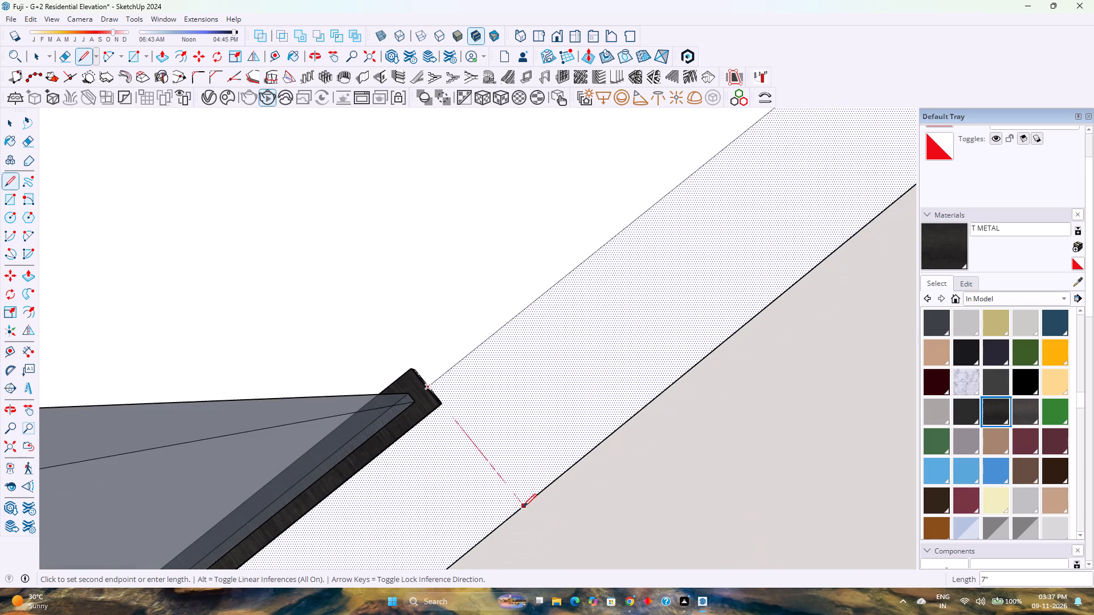
click(522, 507)
key(space)
Hide the front glass railing group.
scroll(475, 478, down, 5)
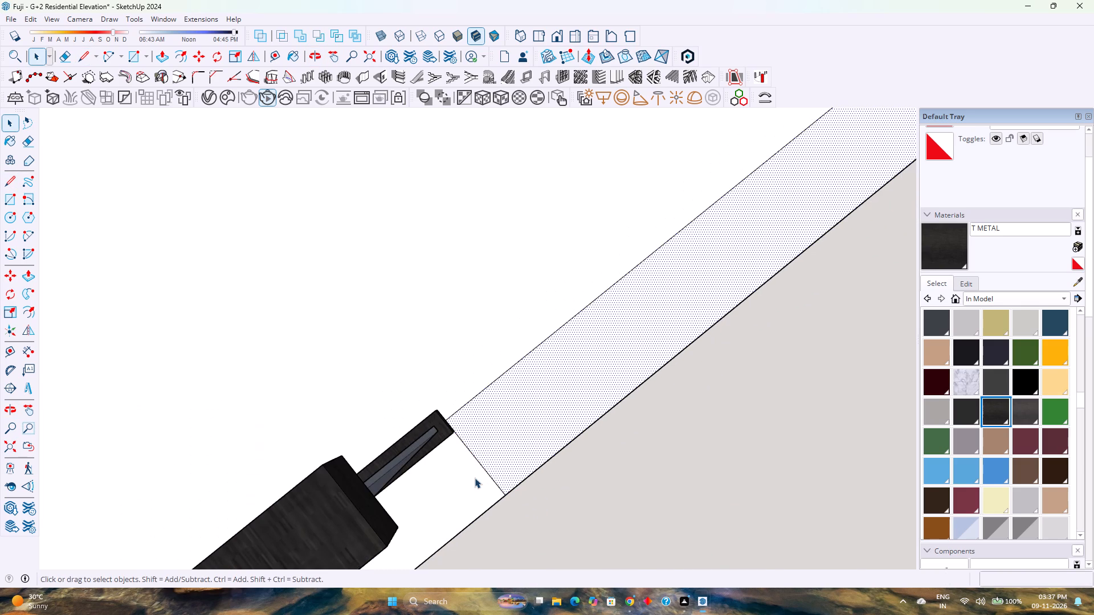
click(425, 451)
right_click(427, 448)
click(443, 174)
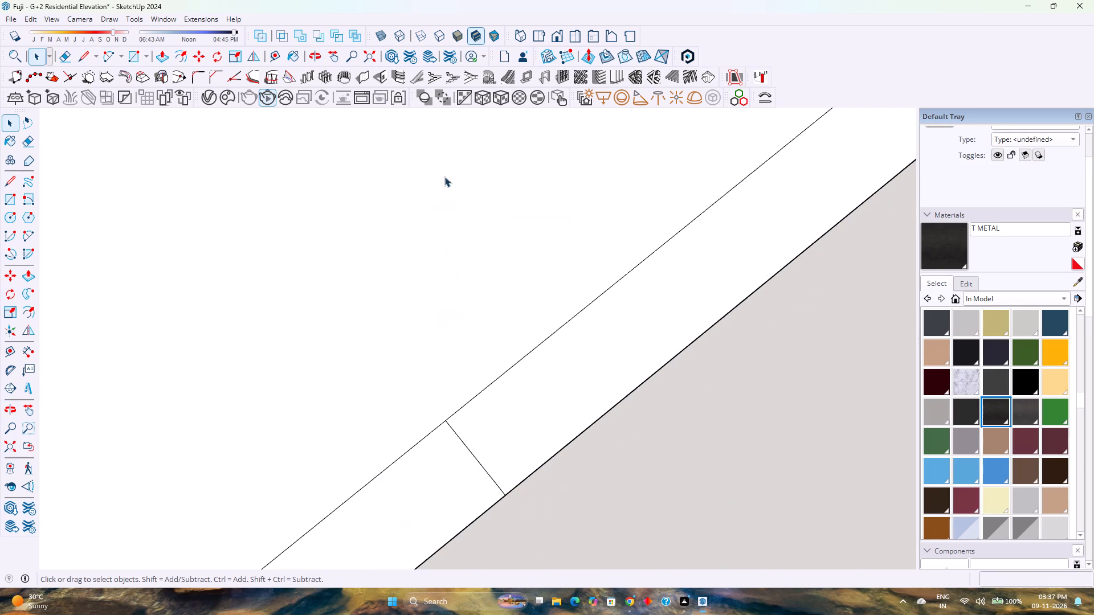
Delete the inner offset edges along the roof's railed front, keeping the border strip between the two cross lines.
click(432, 432)
key(Delete)
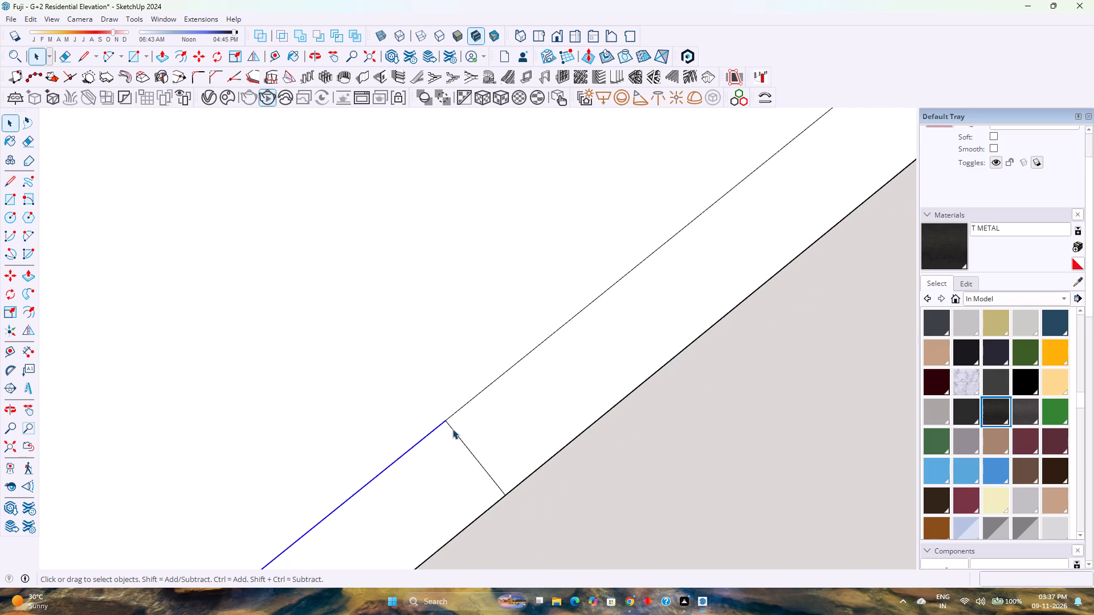
scroll(450, 428, down, 20)
shift+middle_drag(312, 404, 468, 518)
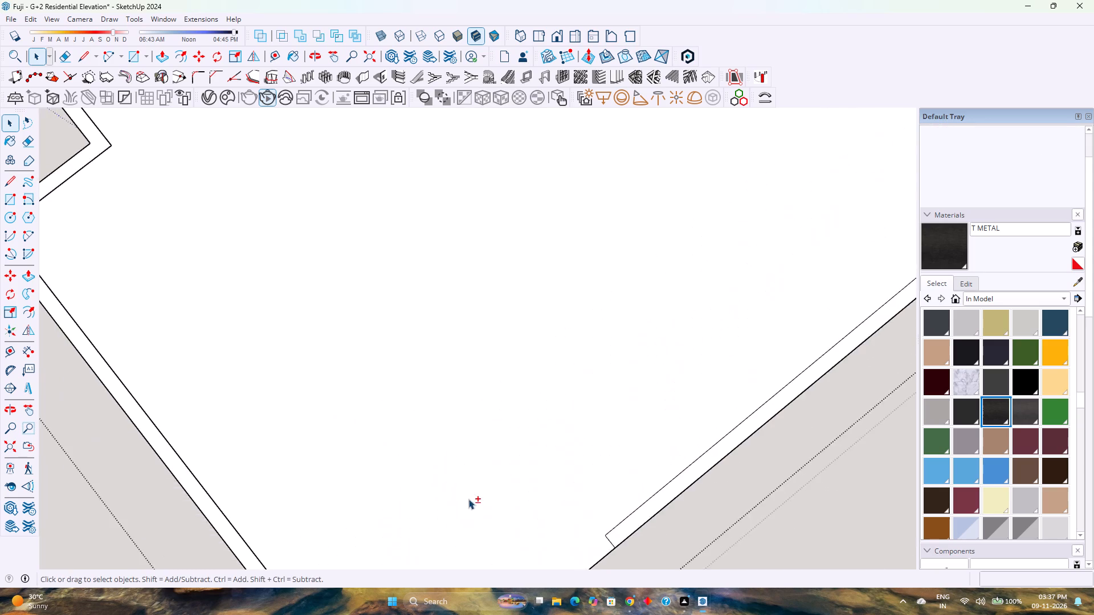
scroll(428, 449, down, 6)
scroll(355, 408, down, 4)
shift+middle_drag(319, 366, 435, 518)
scroll(286, 331, up, 1)
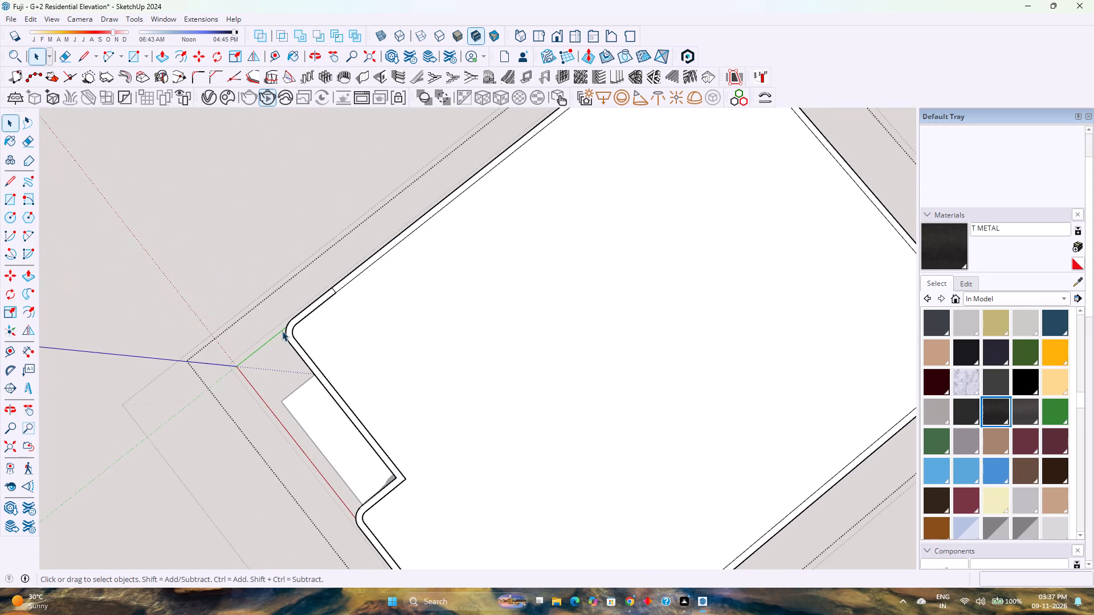
scroll(306, 292, up, 3)
click(323, 307)
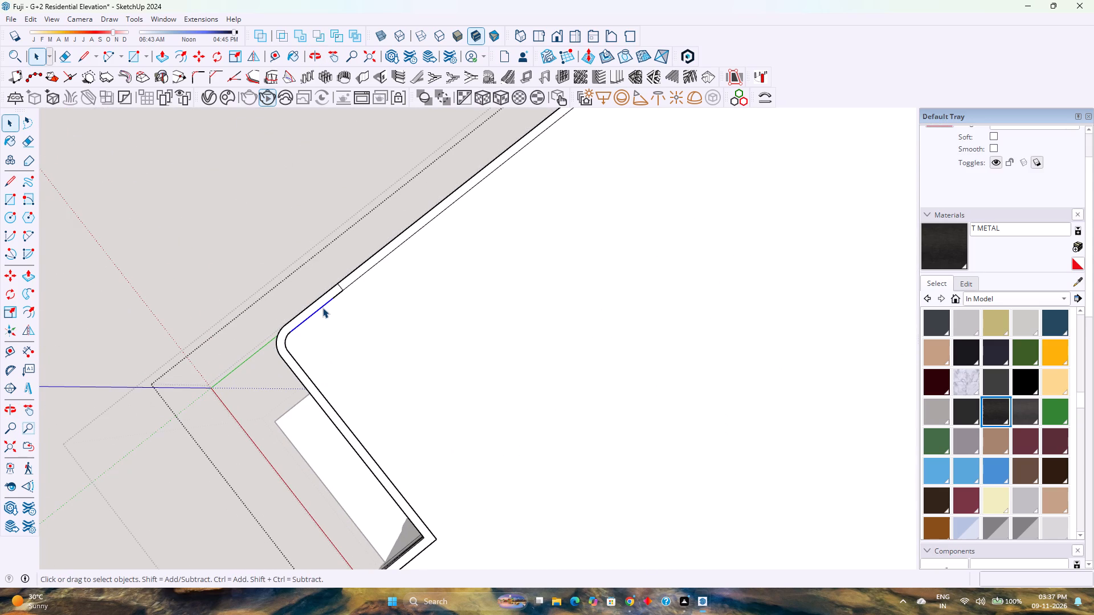
key(Delete)
click(336, 294)
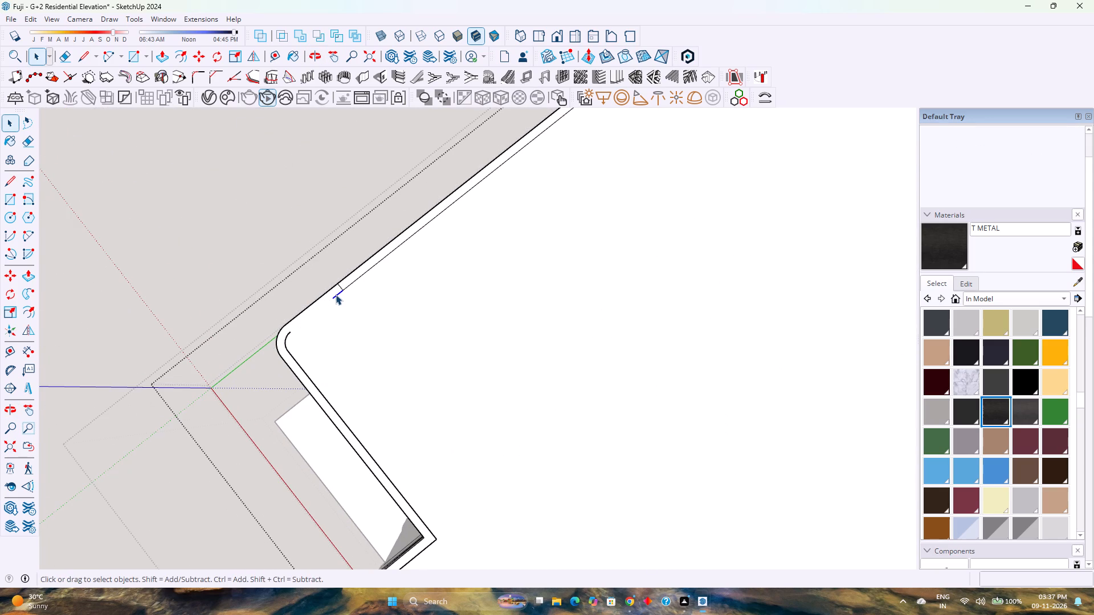
key(Delete)
triple_click(288, 333)
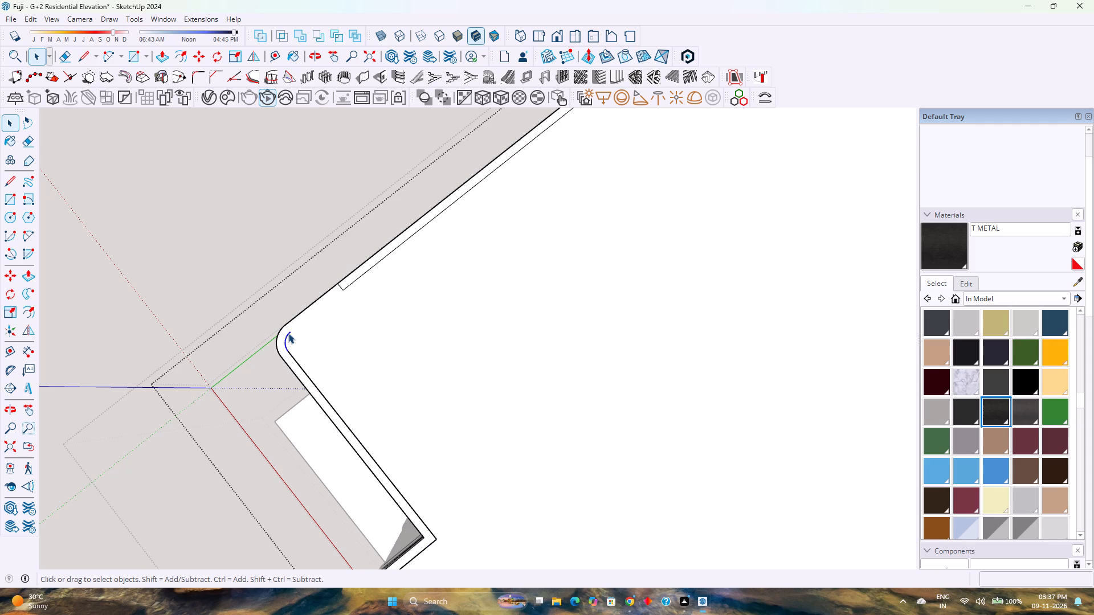
key(Delete)
Unhide the front glass railing on the roof.
scroll(379, 397, down, 5)
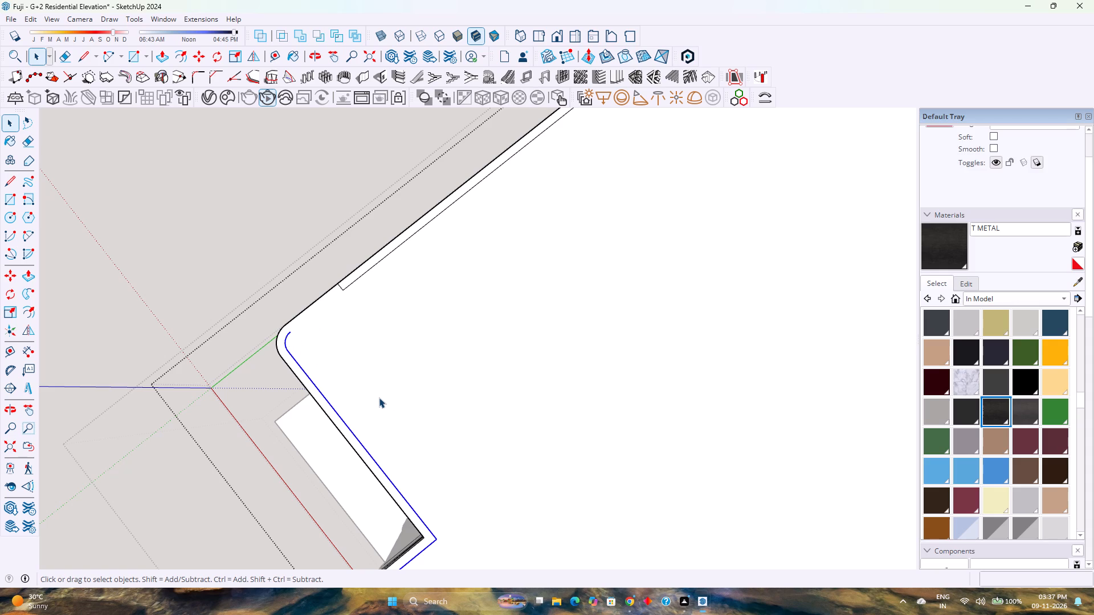
scroll(379, 397, down, 9)
middle_drag(548, 434, 514, 326)
middle_click(514, 323)
scroll(533, 423, up, 1)
middle_drag(532, 423, 538, 356)
middle_click(538, 356)
click(29, 17)
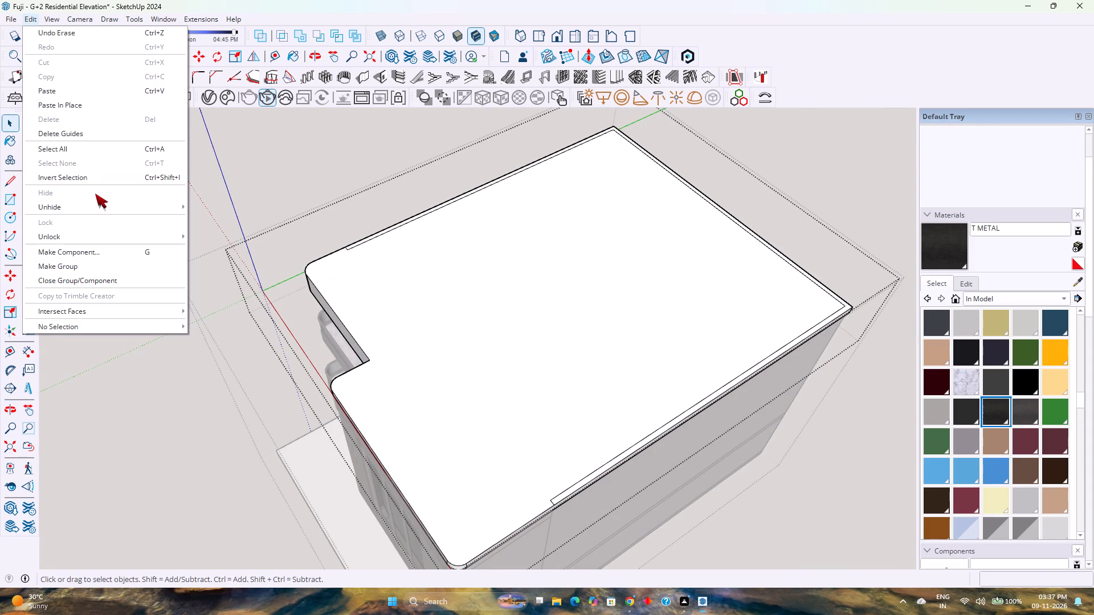
click(226, 237)
Push/Pull the roof's 7" border strip up 3' to form a parapet wall.
scroll(558, 495, up, 2)
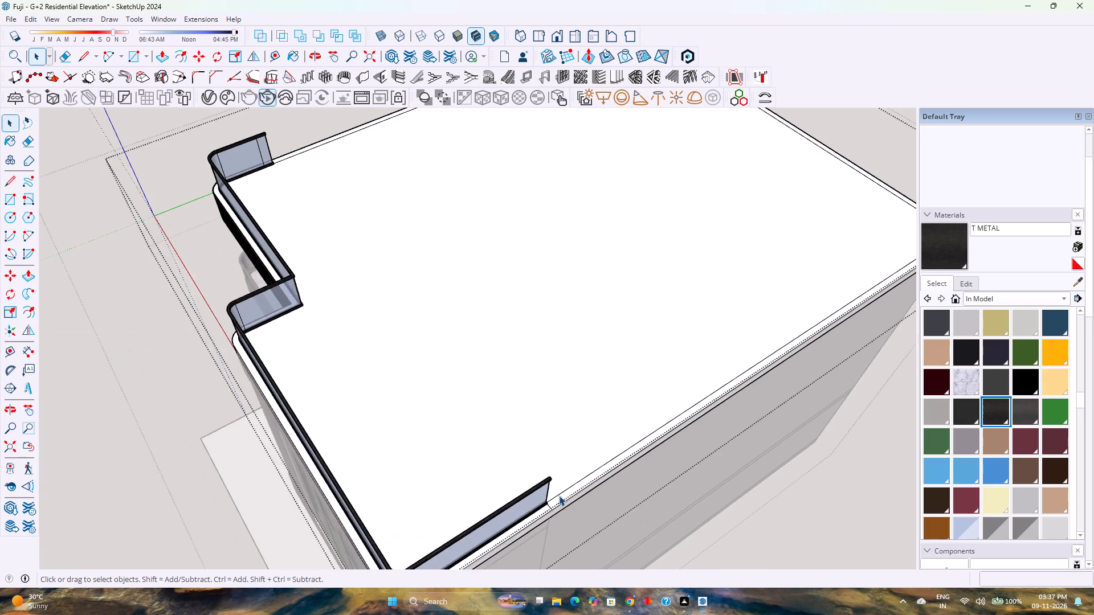
scroll(559, 495, up, 9)
key(p)
click(555, 497)
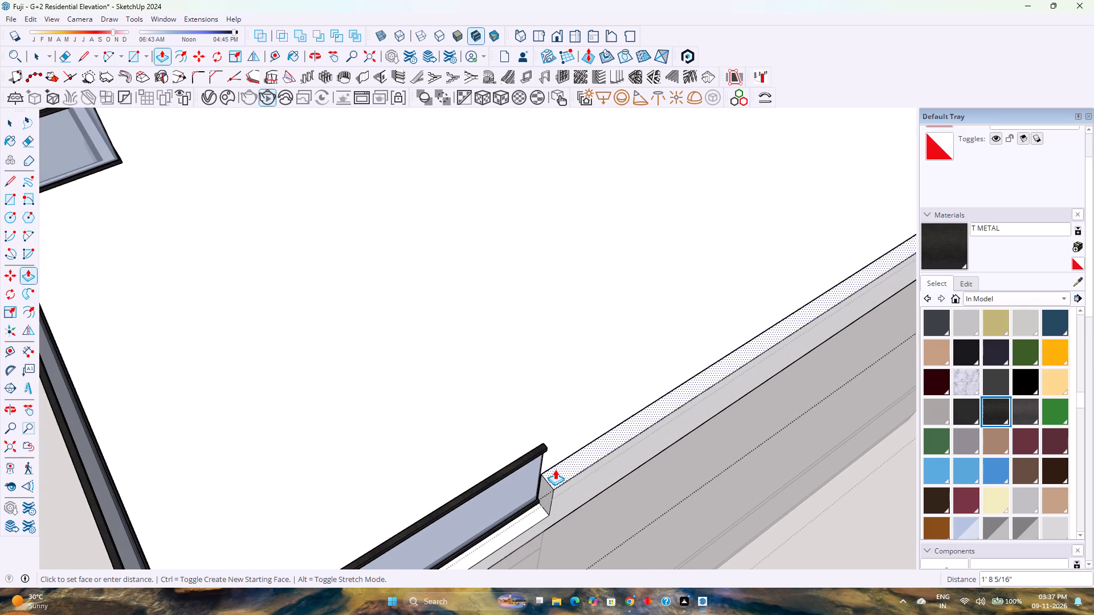
text(3')
key(Return)
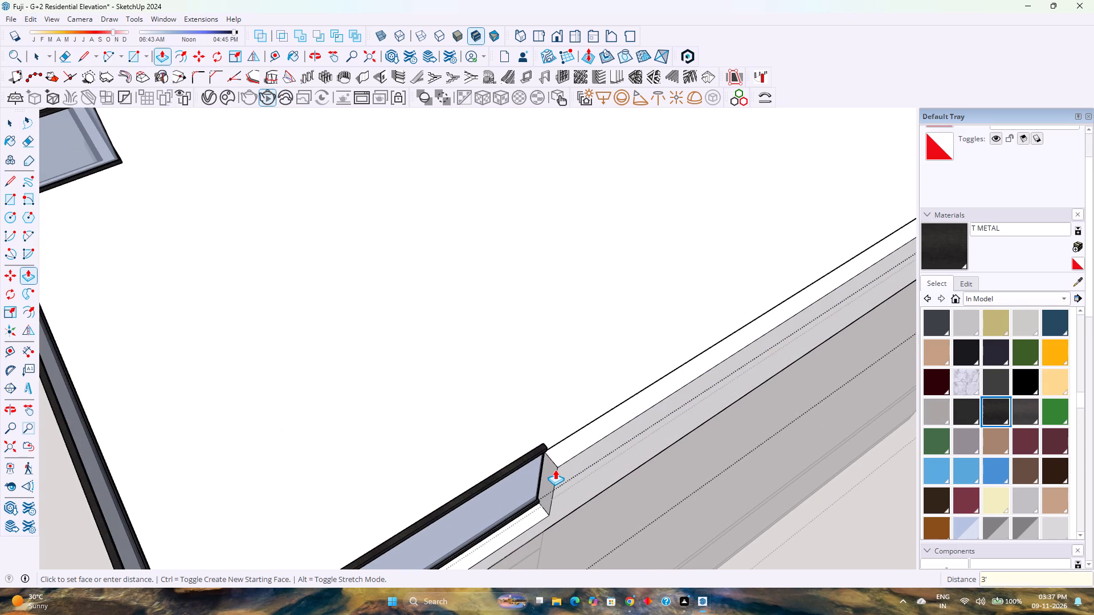
middle_drag(555, 469, 506, 372)
middle_drag(504, 367, 504, 360)
middle_click(504, 359)
scroll(521, 452, up, 3)
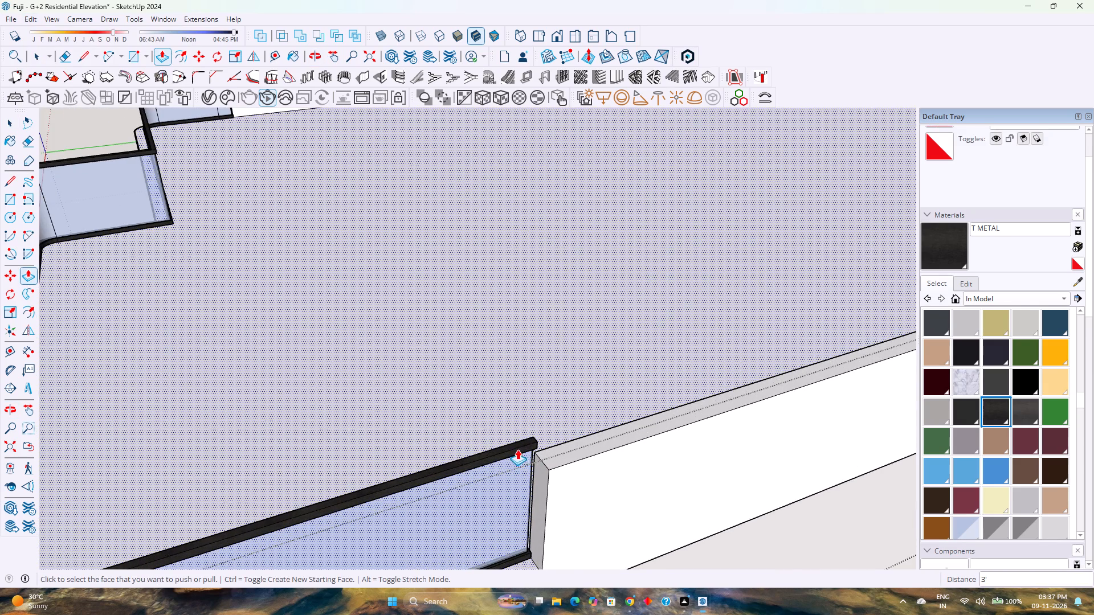
Scale the front glass railing group by 1.005 along the red axis, toward the parapet's outer face.
key(space)
scroll(509, 448, down, 3)
shift+middle_drag(463, 472, 522, 358)
middle_click(522, 358)
middle_click(525, 354)
click(510, 356)
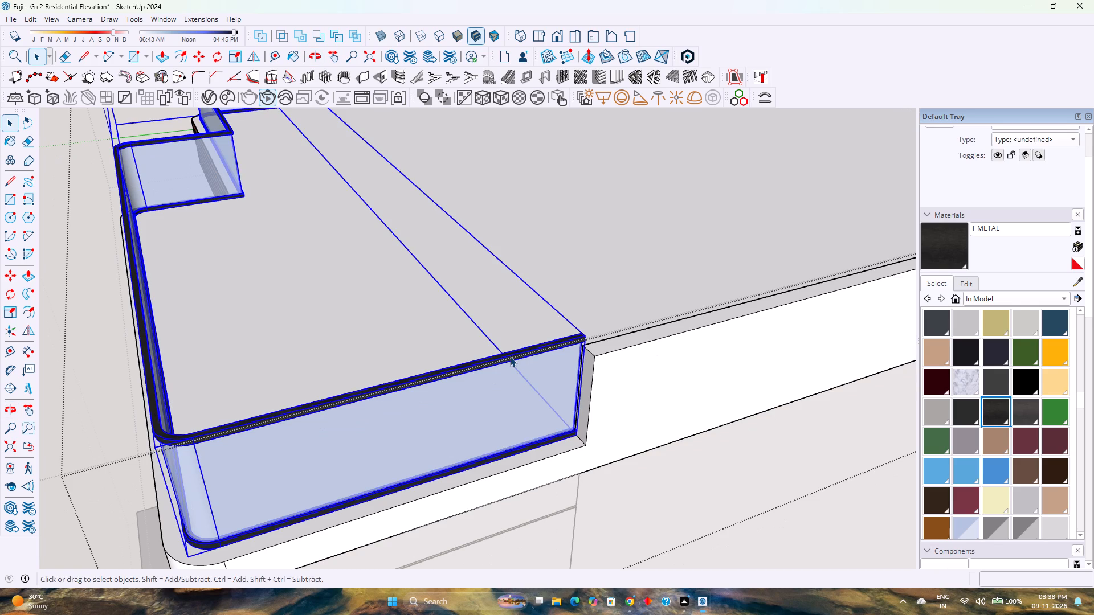
click(510, 356)
key(s)
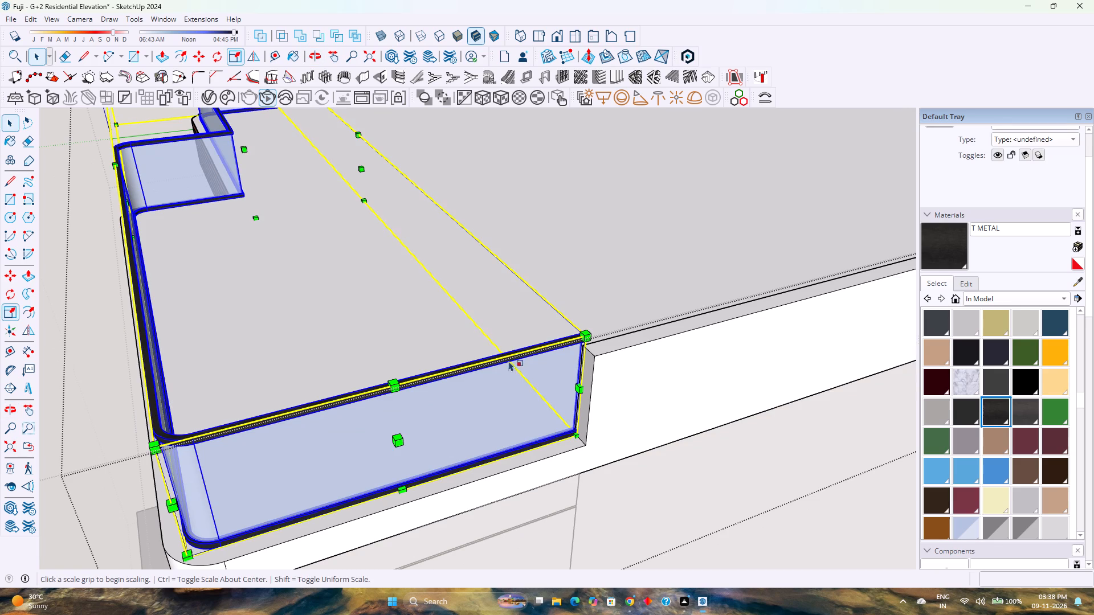
click(394, 444)
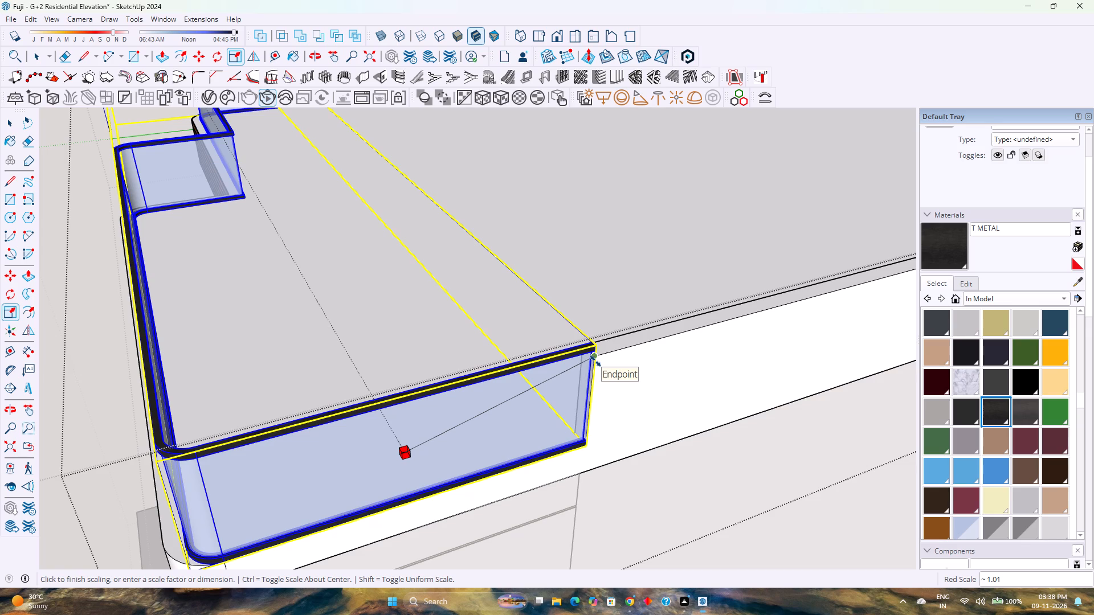
text(1.05)
key(Return)
text(1.01)
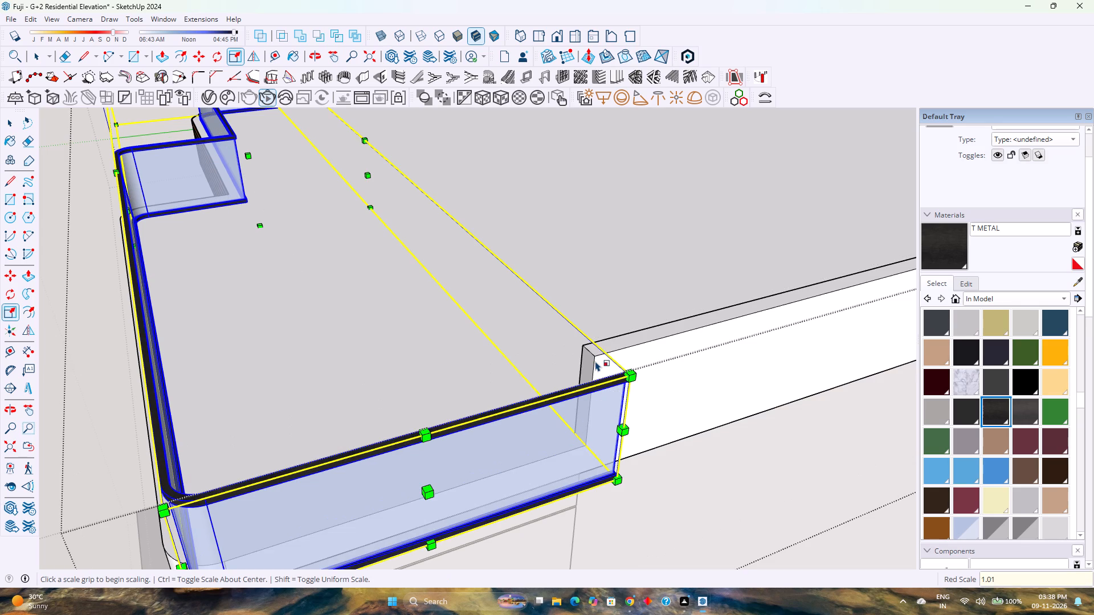
key(Return)
text(1.001)
key(Return)
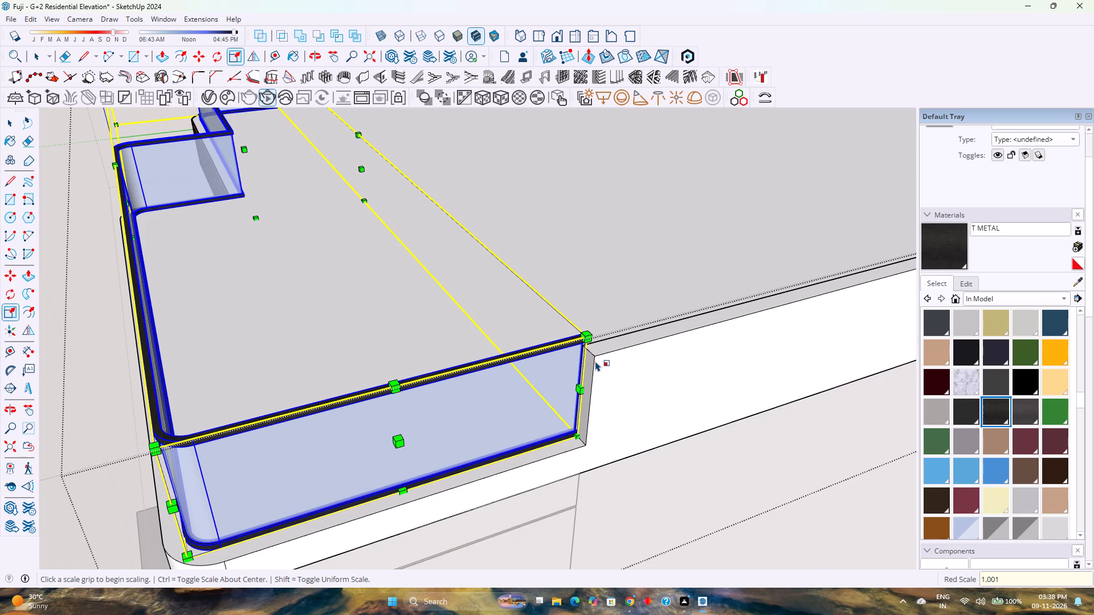
text(1.0)
key(0)
key(5)
key(Return)
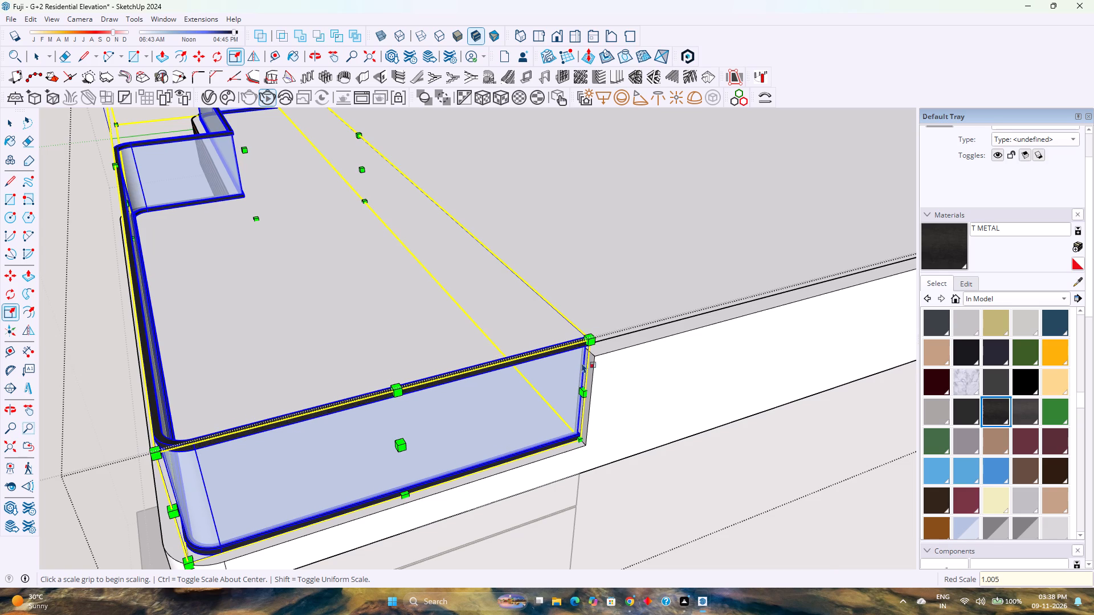
Scale the glass railing group by 1.005 along the green axis, toward the front edge of the roof.
scroll(618, 302, down, 4)
middle_drag(295, 357, 464, 397)
middle_click(464, 397)
middle_click(464, 397)
scroll(324, 272, up, 3)
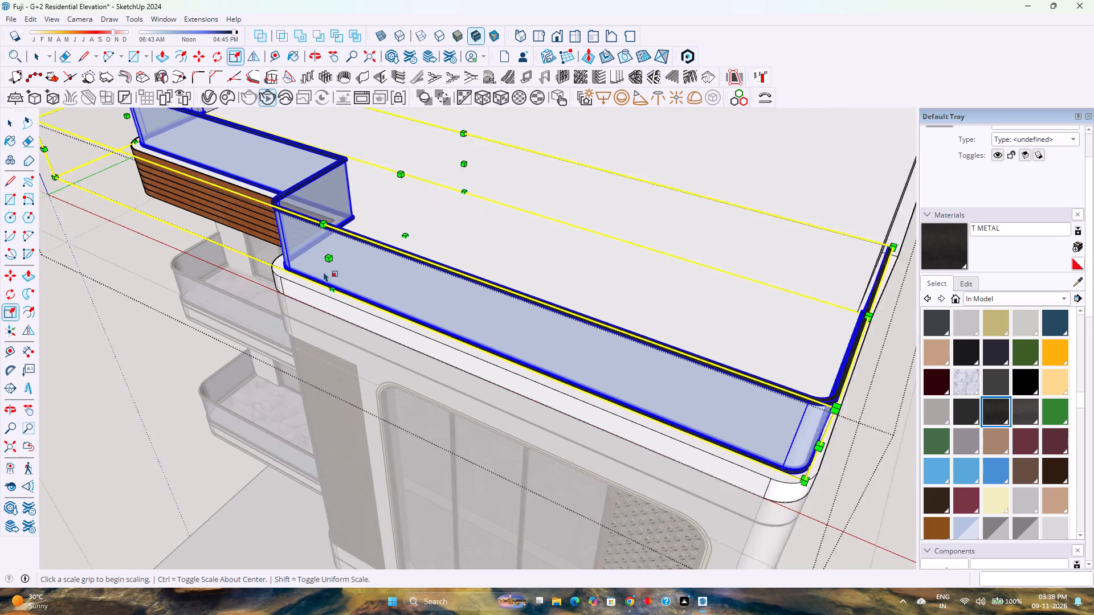
click(329, 256)
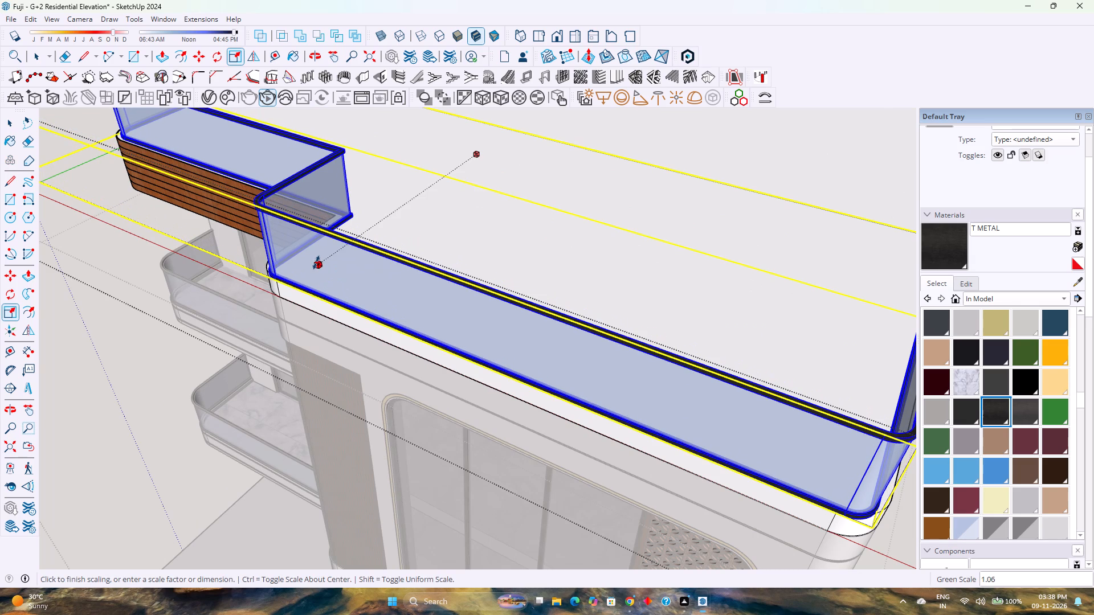
text(1.005)
key(Return)
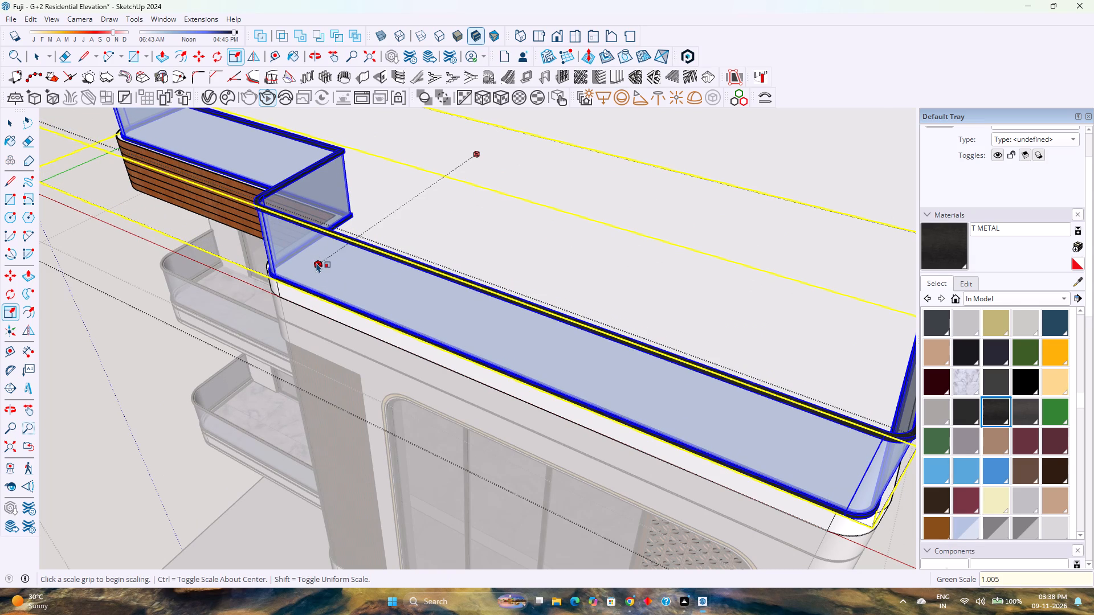
Scale the glass railing group by 1.005 along the red axis from its opposite end, above the wood-slat band.
scroll(316, 259, down, 9)
middle_drag(200, 271, 633, 297)
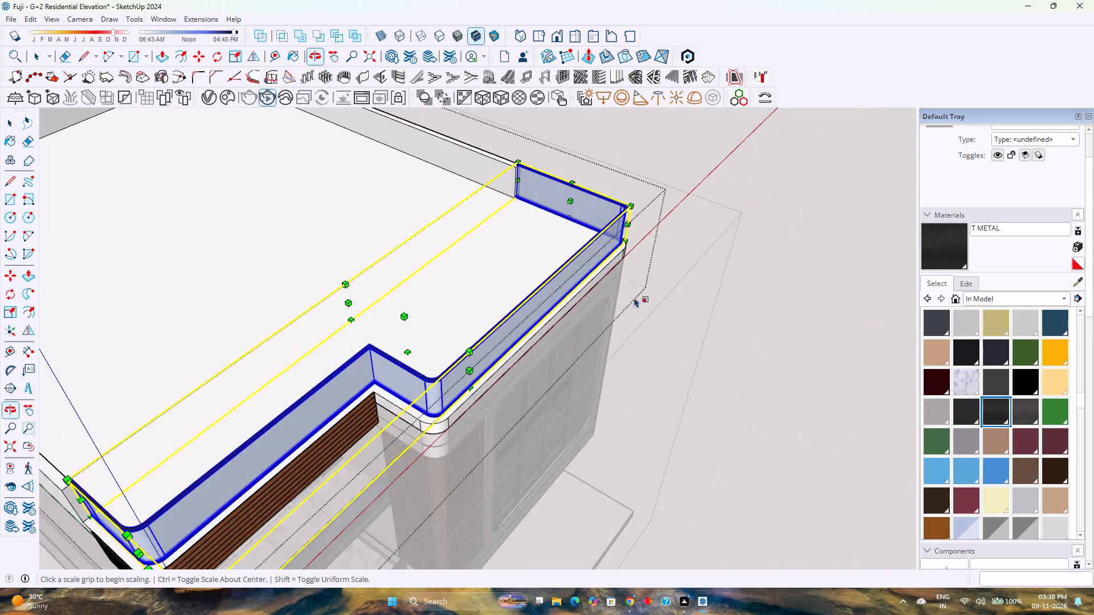
scroll(484, 288, down, 4)
scroll(231, 461, up, 10)
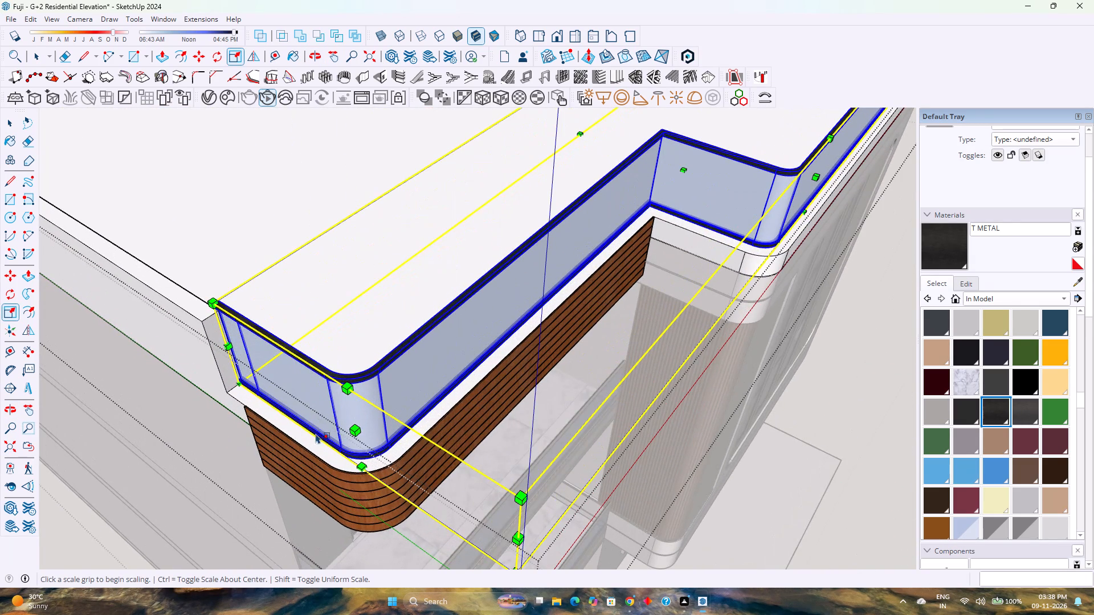
click(353, 430)
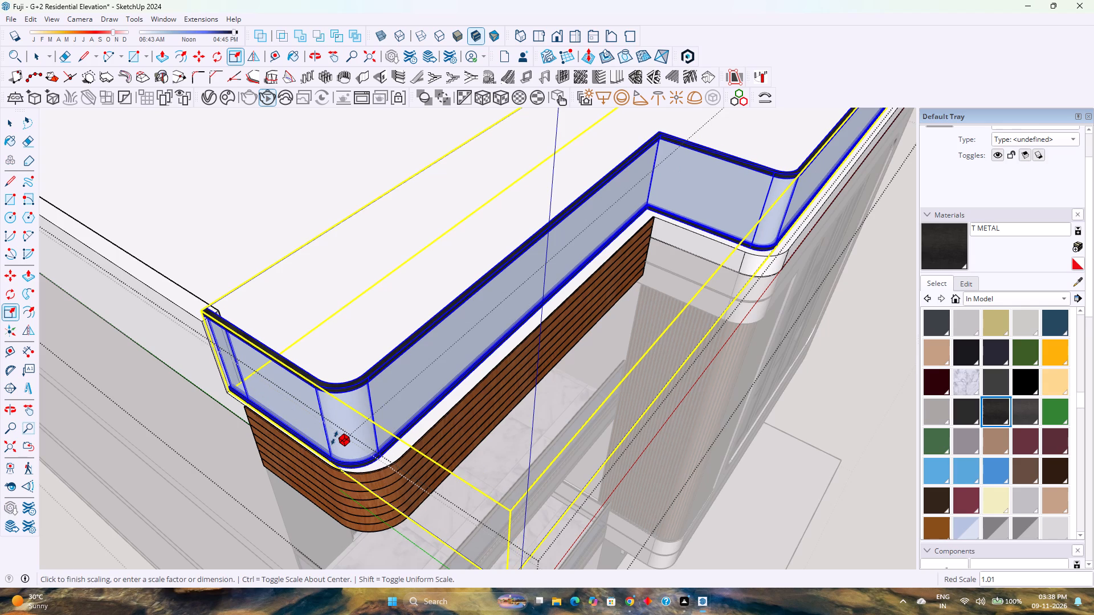
text(1.005)
key(Return)
Scale the glass railing group vertically to match the top of the parapet wall, and deselect it.
key(space)
scroll(330, 444, down, 5)
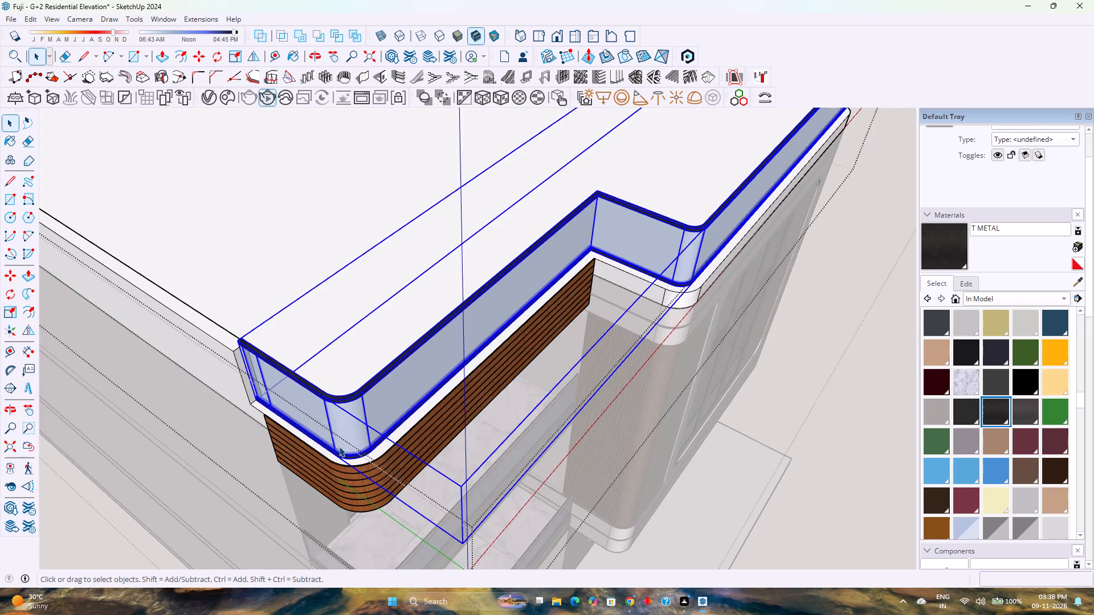
scroll(339, 446, down, 6)
key(s)
click(512, 279)
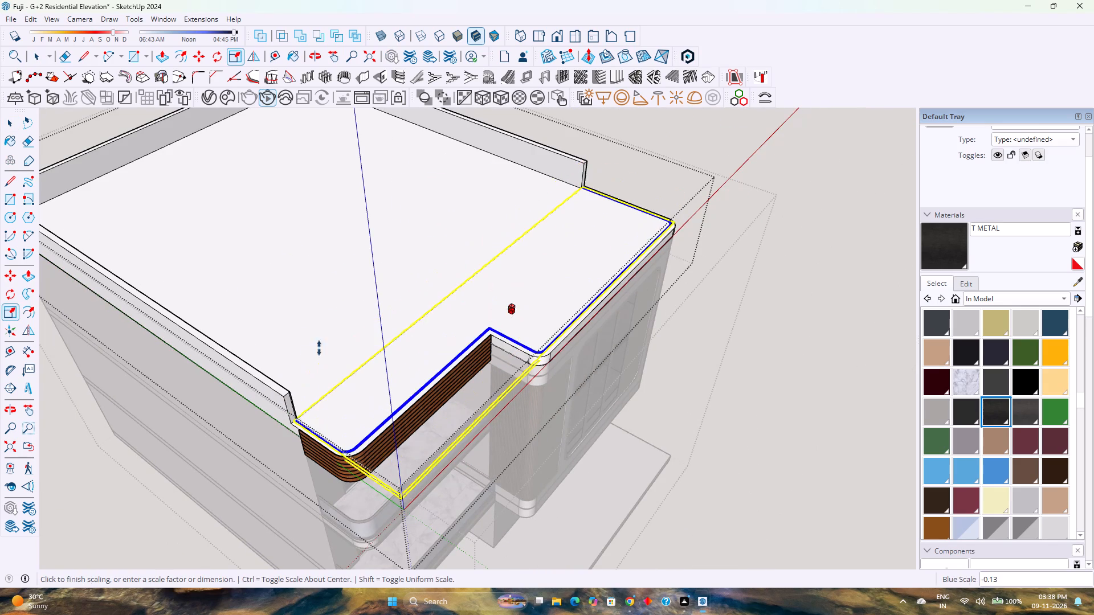
click(269, 380)
scroll(329, 434, up, 2)
middle_click(329, 434)
middle_drag(329, 434, 364, 378)
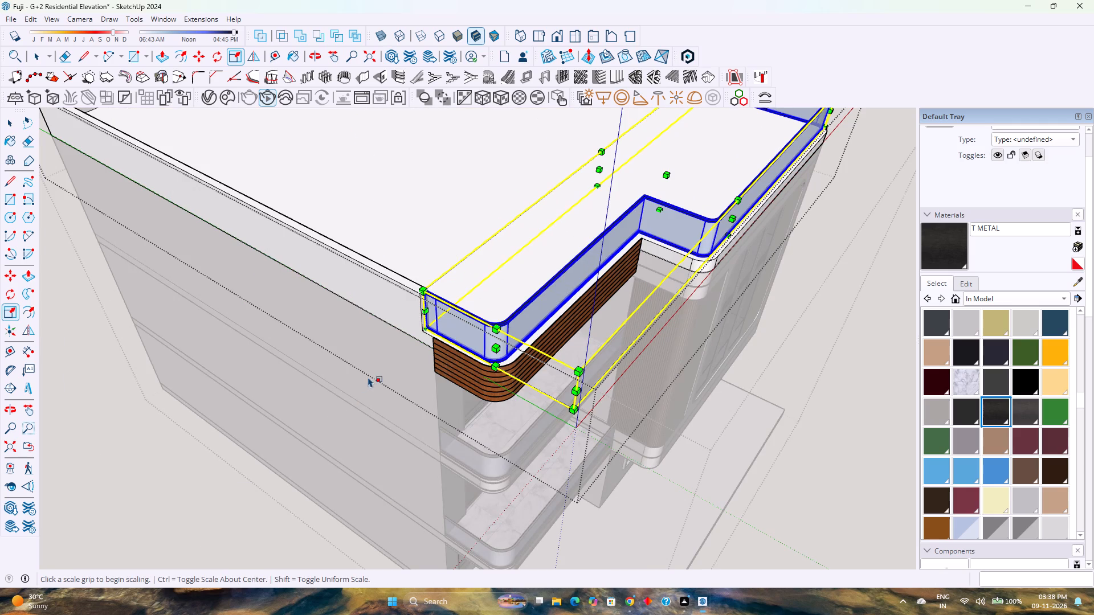
key(space)
key(Escape)
Examine the roof parapet and glass railing together with the whole building from the front corners.
scroll(387, 372, down, 3)
middle_drag(510, 391, 340, 365)
middle_click(340, 365)
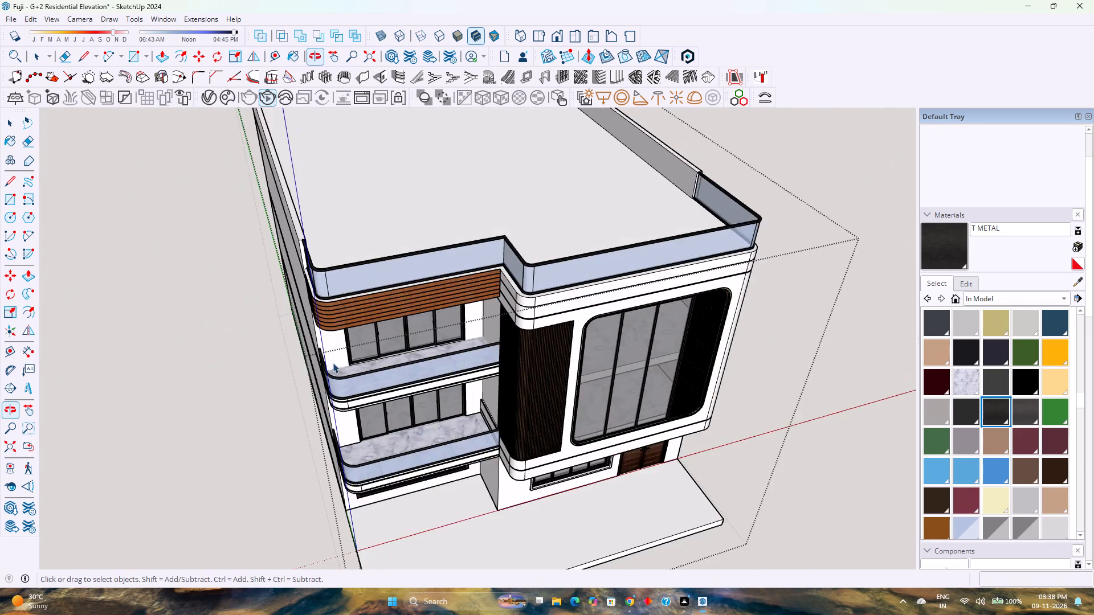
scroll(344, 353, down, 4)
shift+middle_drag(473, 395, 568, 515)
middle_drag(586, 508, 372, 376)
middle_click(372, 376)
scroll(354, 358, up, 1)
scroll(358, 340, down, 4)
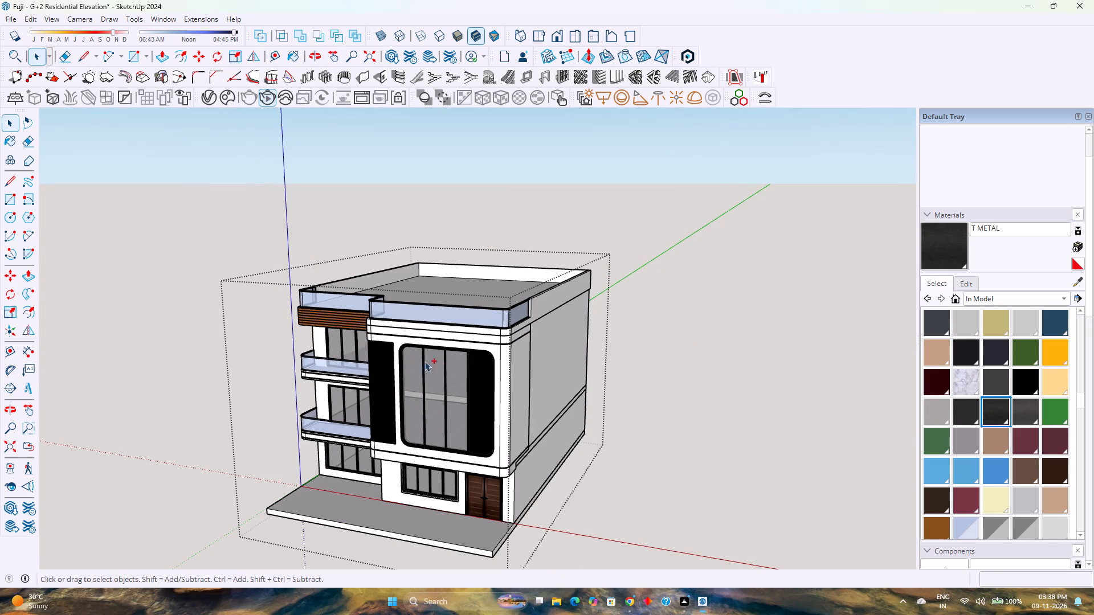
Save the model.
key(ctrl+s)
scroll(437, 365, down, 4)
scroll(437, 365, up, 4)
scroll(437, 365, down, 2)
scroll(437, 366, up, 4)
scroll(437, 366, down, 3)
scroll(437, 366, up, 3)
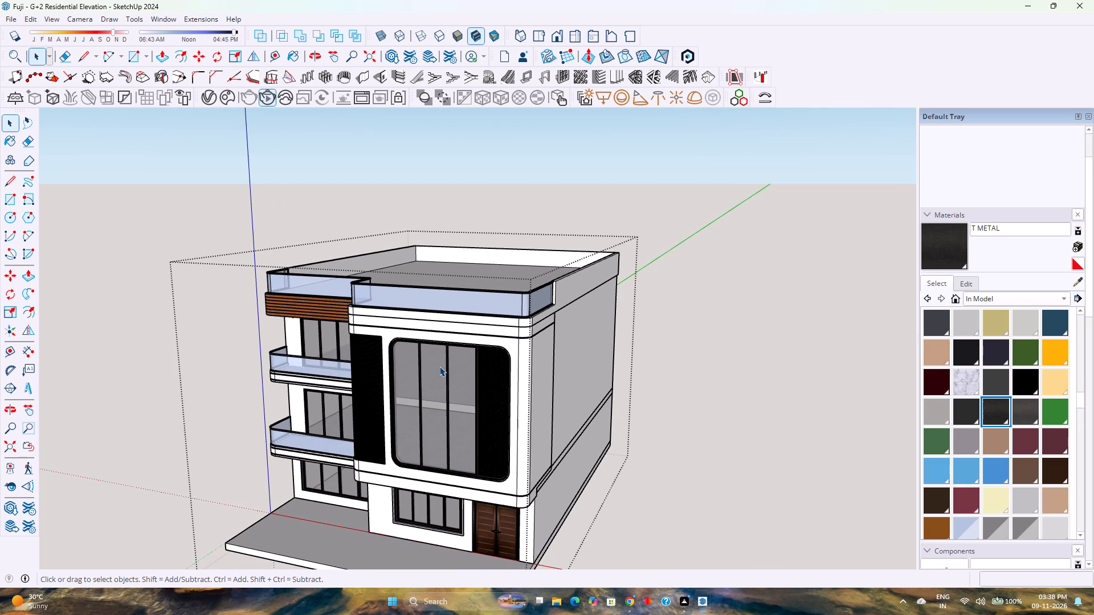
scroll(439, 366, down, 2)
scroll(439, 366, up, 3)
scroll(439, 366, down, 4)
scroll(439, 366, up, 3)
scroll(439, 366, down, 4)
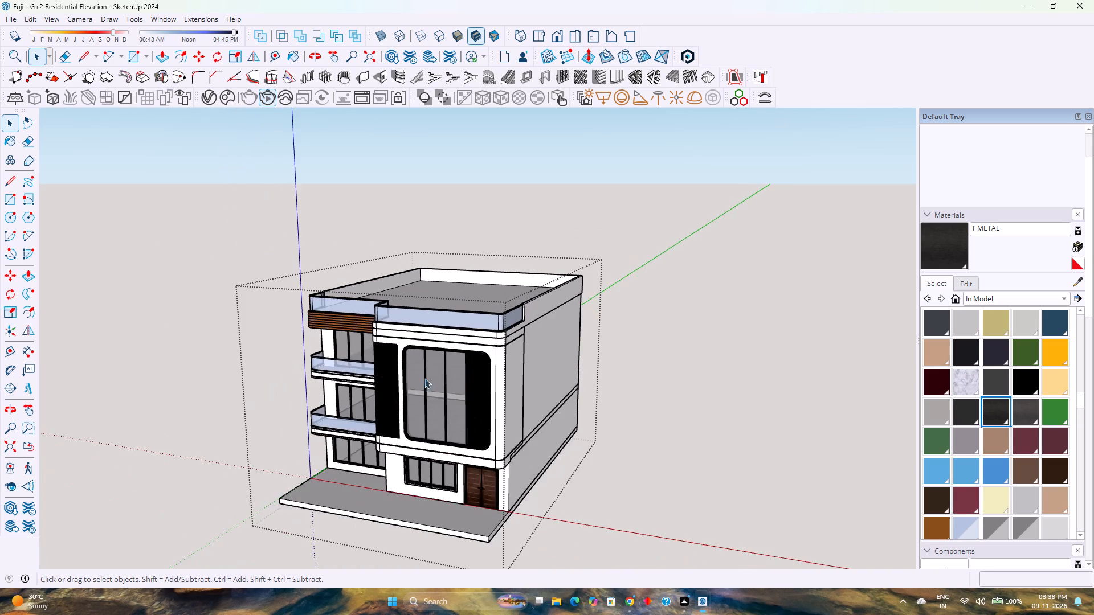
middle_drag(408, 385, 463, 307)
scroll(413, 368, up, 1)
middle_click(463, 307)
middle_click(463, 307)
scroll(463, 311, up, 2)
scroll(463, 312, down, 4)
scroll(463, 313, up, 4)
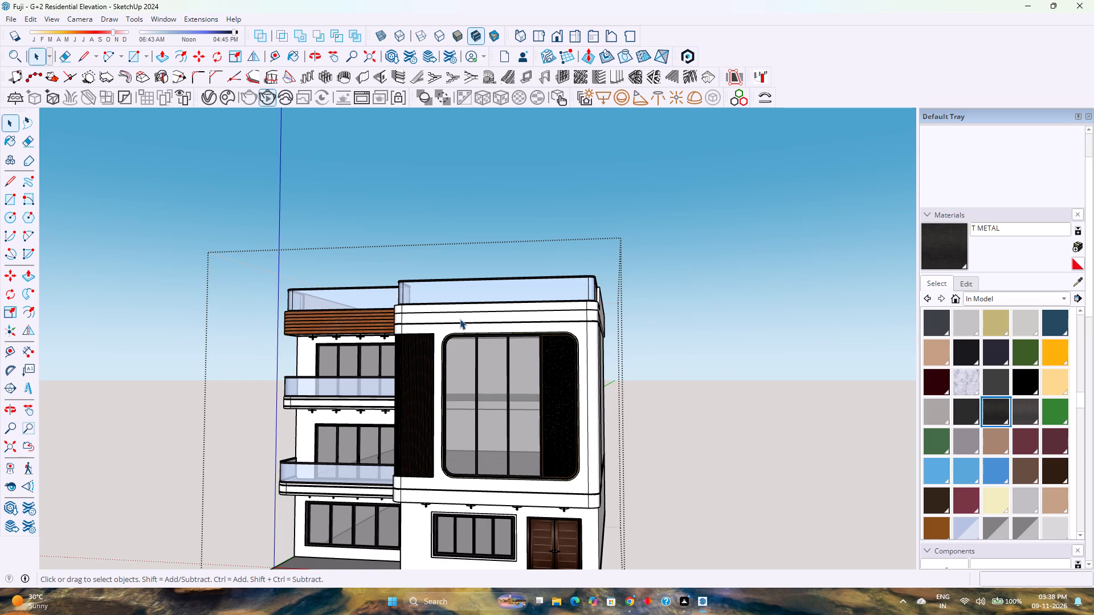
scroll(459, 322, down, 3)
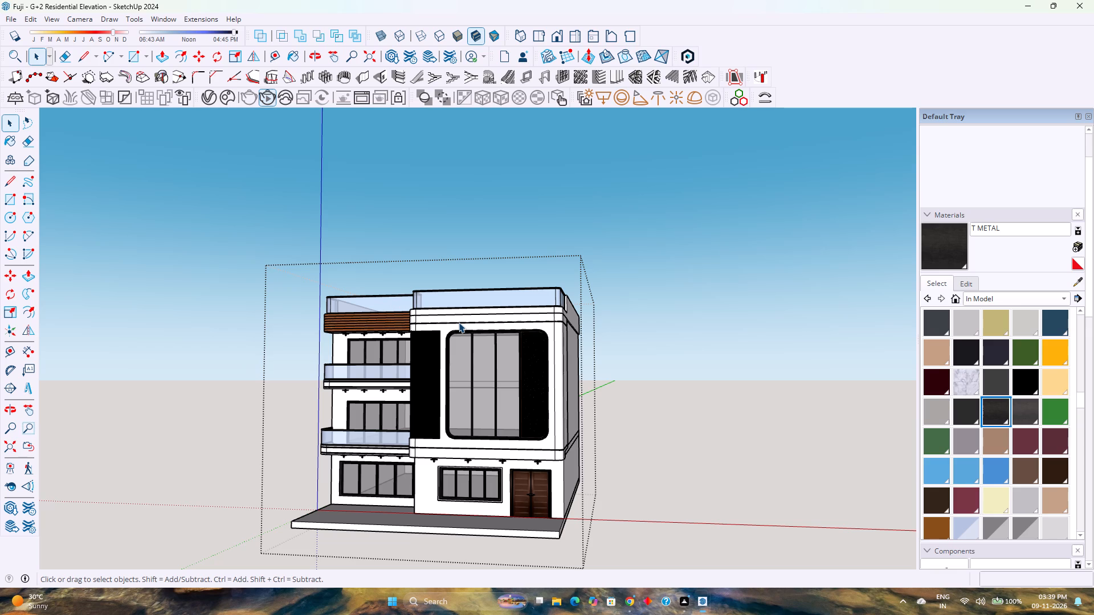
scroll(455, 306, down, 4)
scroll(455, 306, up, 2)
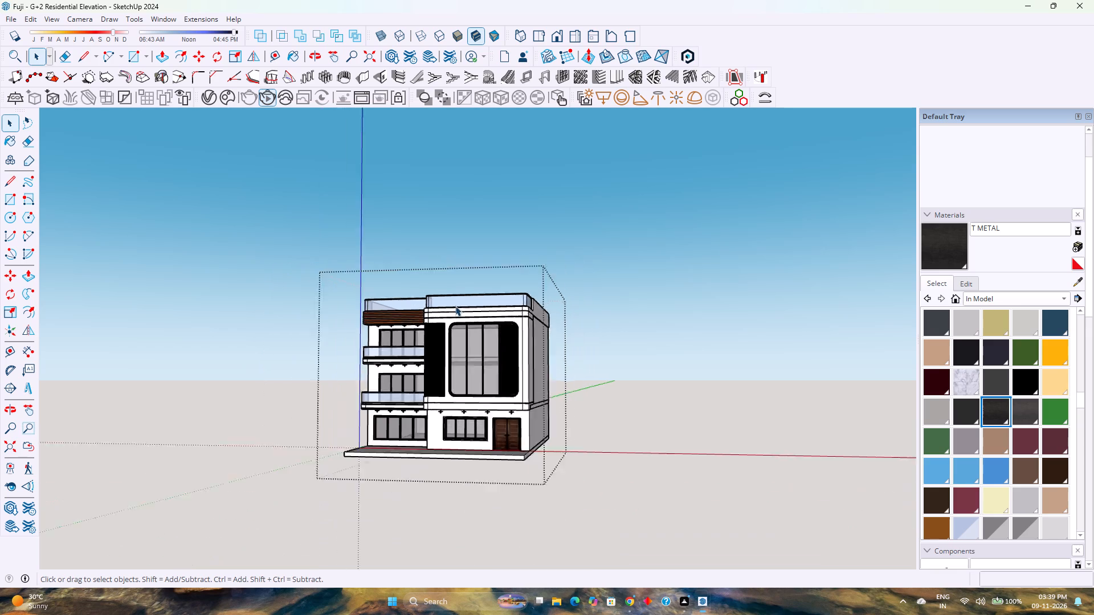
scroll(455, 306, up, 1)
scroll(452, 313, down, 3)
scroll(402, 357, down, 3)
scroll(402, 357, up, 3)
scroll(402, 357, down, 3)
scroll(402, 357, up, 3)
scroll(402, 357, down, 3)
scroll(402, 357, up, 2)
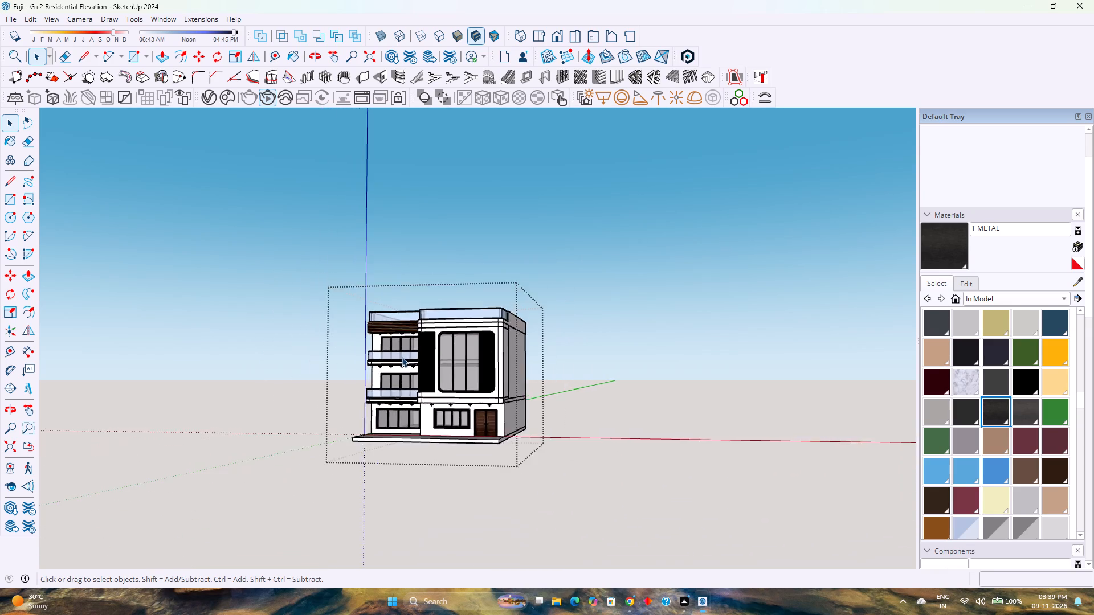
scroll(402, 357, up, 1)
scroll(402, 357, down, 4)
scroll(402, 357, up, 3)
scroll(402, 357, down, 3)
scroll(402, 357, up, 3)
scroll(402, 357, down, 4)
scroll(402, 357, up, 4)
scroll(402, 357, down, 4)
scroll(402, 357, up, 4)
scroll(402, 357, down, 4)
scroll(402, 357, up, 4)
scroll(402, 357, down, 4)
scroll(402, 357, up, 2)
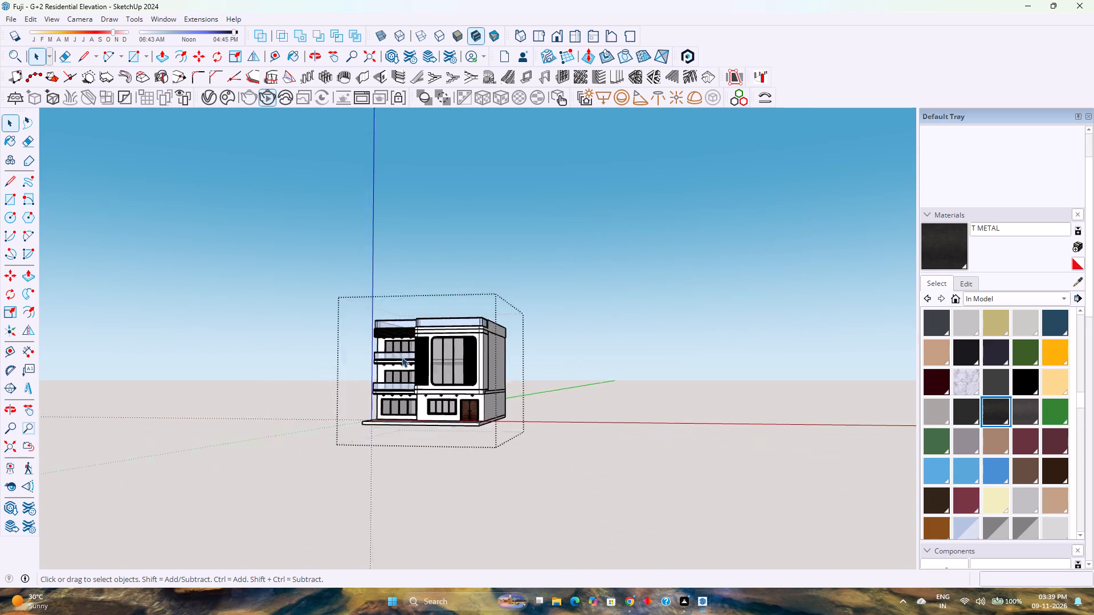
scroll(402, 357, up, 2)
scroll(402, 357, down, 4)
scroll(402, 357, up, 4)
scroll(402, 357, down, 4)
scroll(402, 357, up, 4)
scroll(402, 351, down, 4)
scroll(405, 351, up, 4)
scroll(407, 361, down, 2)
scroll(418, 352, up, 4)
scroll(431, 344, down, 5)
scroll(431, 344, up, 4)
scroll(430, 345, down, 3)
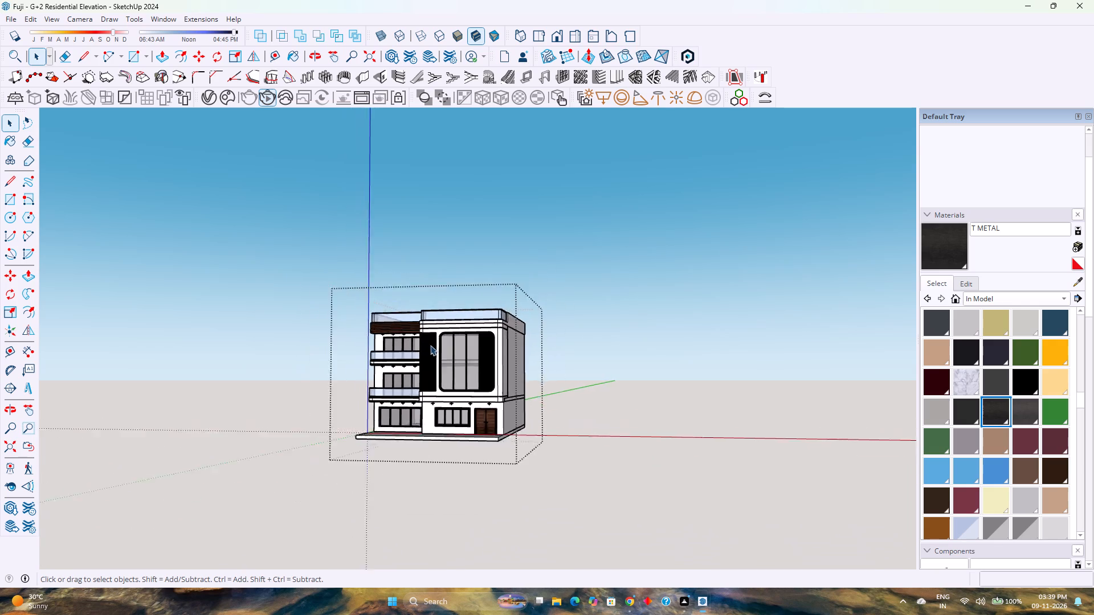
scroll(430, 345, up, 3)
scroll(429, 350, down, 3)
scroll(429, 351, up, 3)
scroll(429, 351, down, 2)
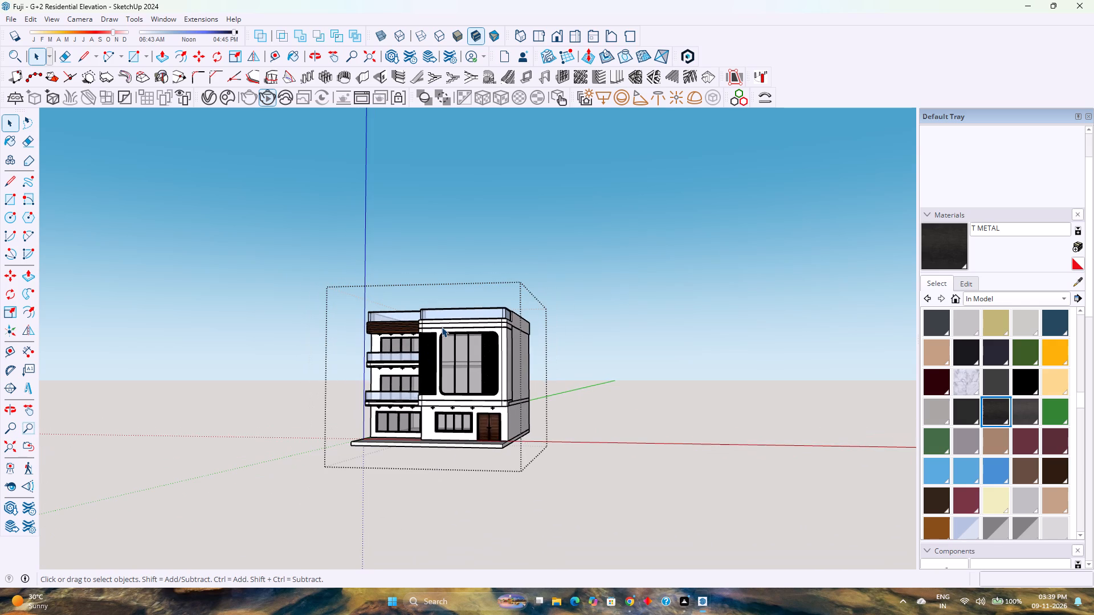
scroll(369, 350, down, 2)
Examine the front elevation up close, including the plinth, ground-floor windows, entrance door and balconies.
scroll(374, 357, up, 3)
scroll(411, 437, up, 1)
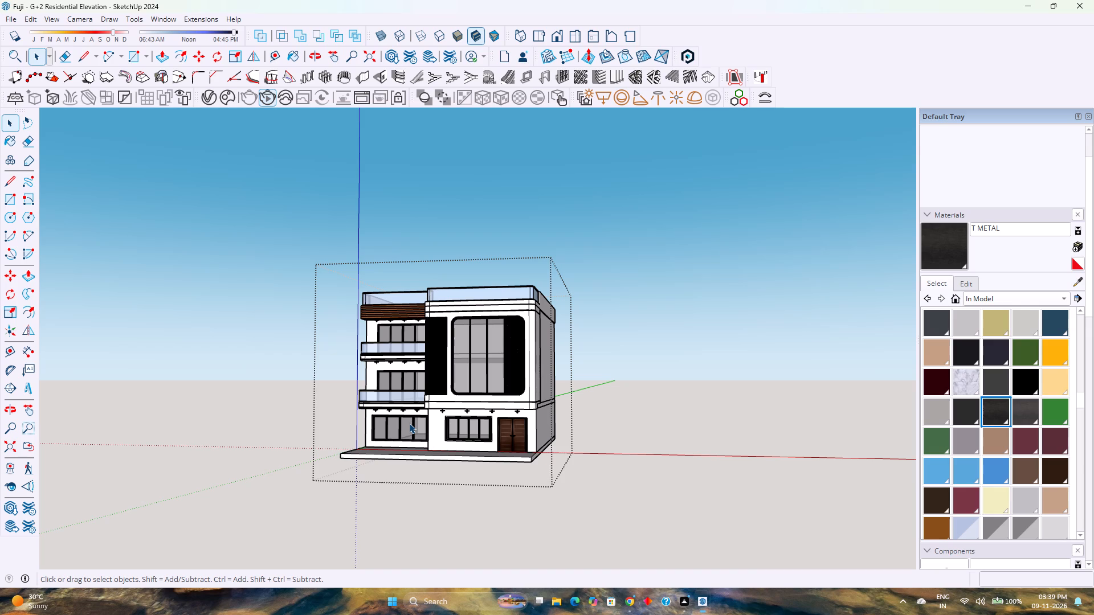
scroll(409, 423, down, 2)
scroll(409, 423, up, 8)
middle_drag(448, 408, 448, 407)
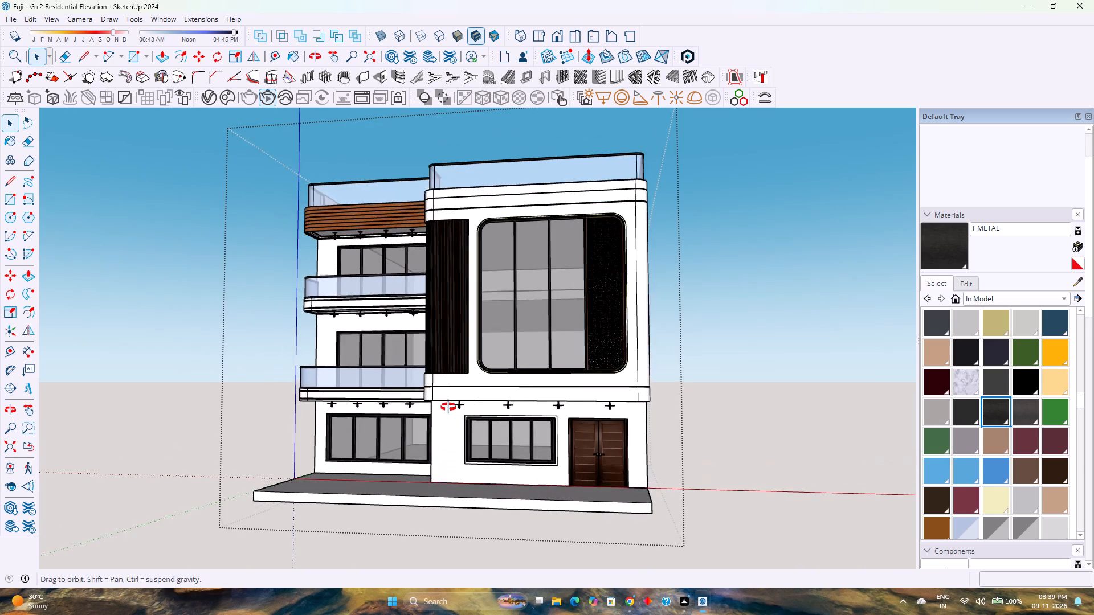
middle_drag(448, 407, 410, 419)
middle_click(410, 419)
middle_click(410, 419)
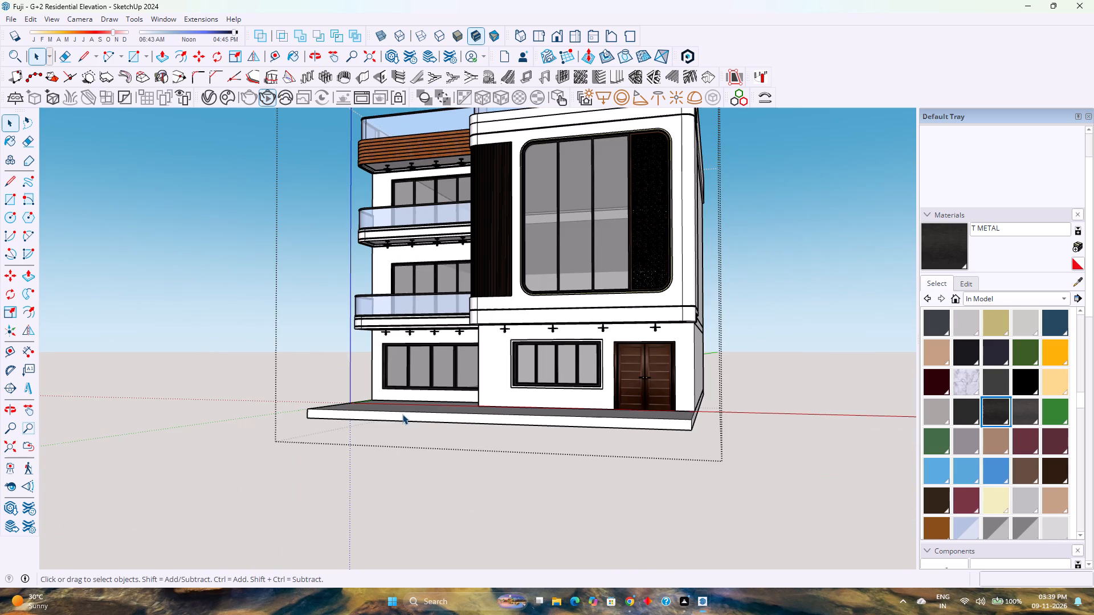
scroll(402, 414, down, 3)
scroll(402, 414, up, 2)
scroll(402, 414, down, 2)
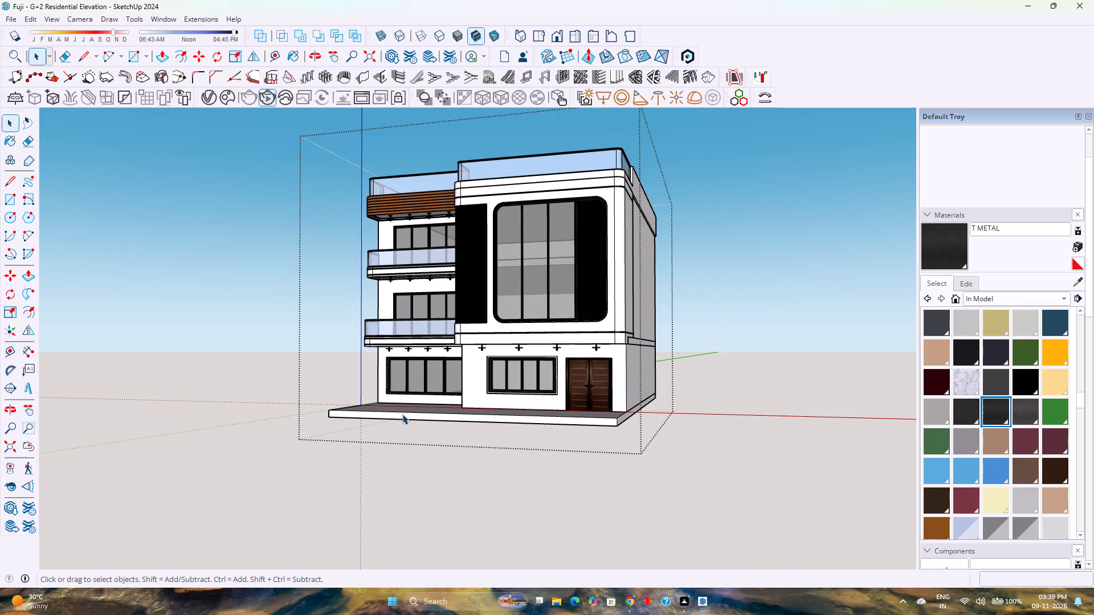
scroll(402, 414, up, 2)
scroll(402, 414, down, 3)
scroll(402, 414, up, 3)
scroll(402, 414, down, 3)
scroll(402, 414, up, 3)
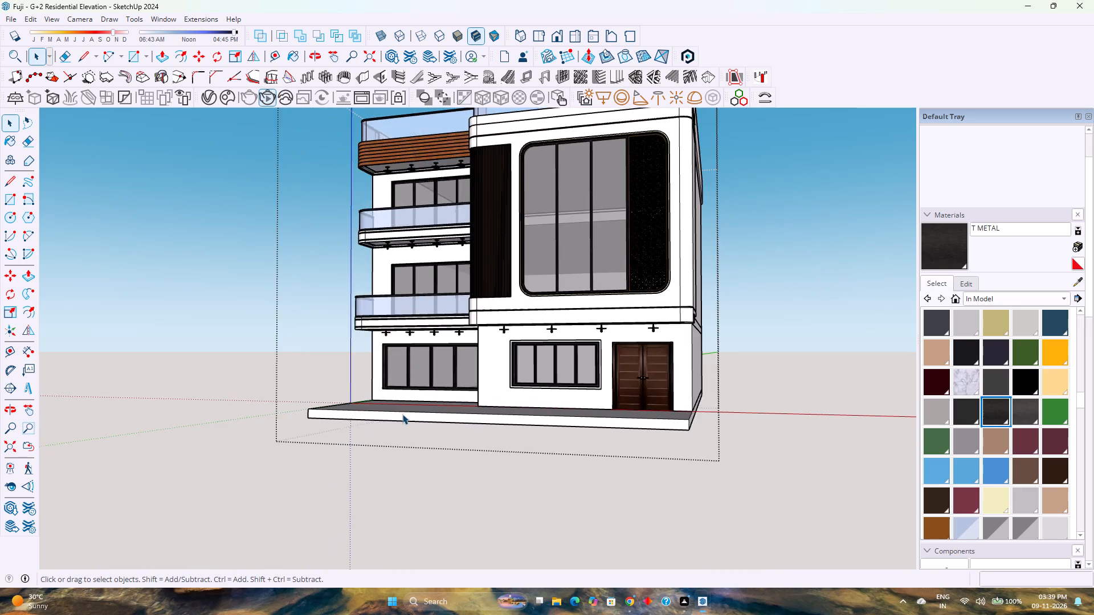
scroll(402, 414, down, 3)
scroll(402, 414, up, 3)
scroll(402, 414, down, 3)
scroll(402, 414, up, 3)
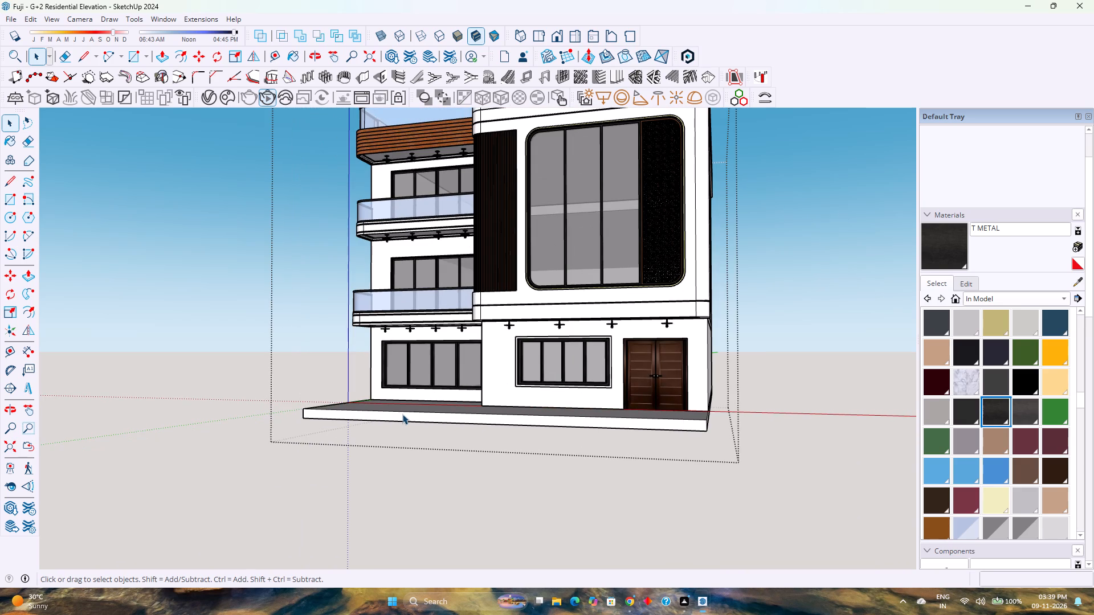
scroll(402, 414, down, 3)
scroll(402, 414, up, 7)
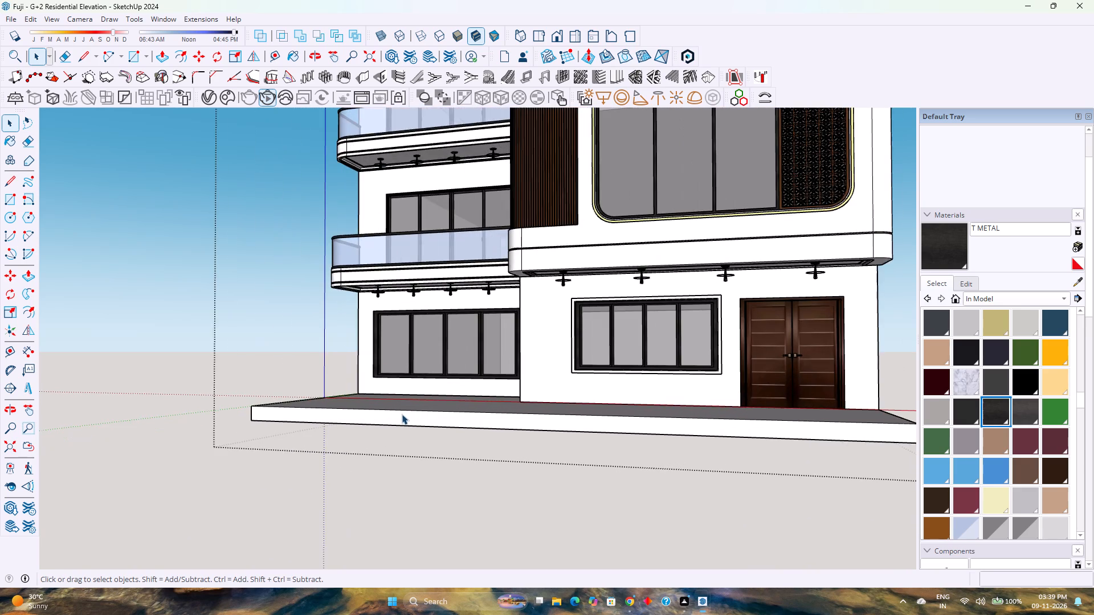
scroll(402, 414, up, 2)
scroll(402, 414, down, 3)
scroll(402, 414, up, 3)
scroll(402, 414, down, 2)
scroll(402, 414, up, 2)
scroll(402, 414, down, 6)
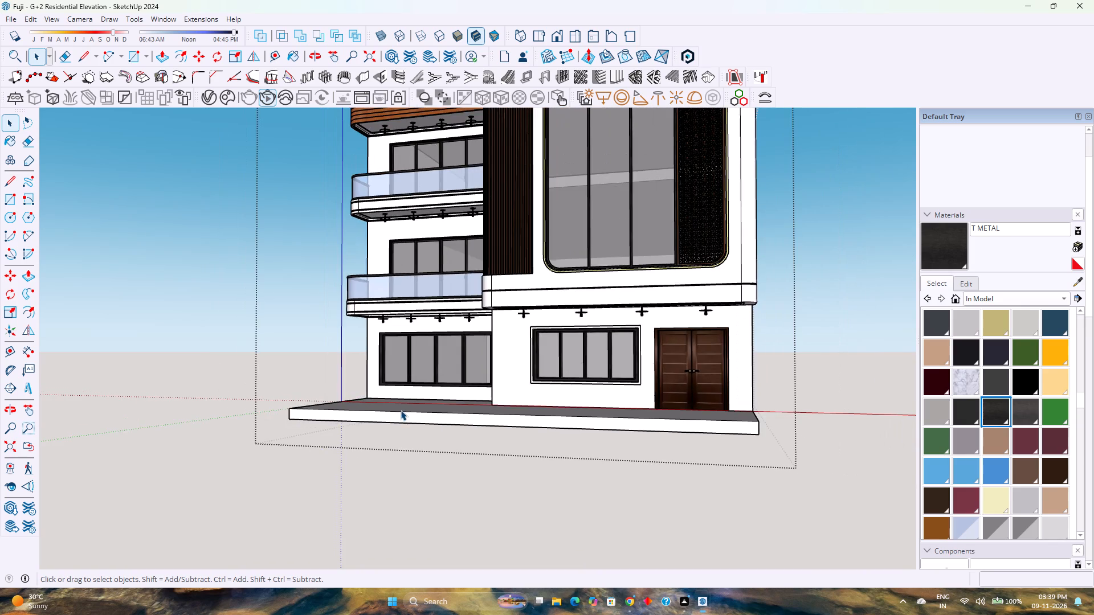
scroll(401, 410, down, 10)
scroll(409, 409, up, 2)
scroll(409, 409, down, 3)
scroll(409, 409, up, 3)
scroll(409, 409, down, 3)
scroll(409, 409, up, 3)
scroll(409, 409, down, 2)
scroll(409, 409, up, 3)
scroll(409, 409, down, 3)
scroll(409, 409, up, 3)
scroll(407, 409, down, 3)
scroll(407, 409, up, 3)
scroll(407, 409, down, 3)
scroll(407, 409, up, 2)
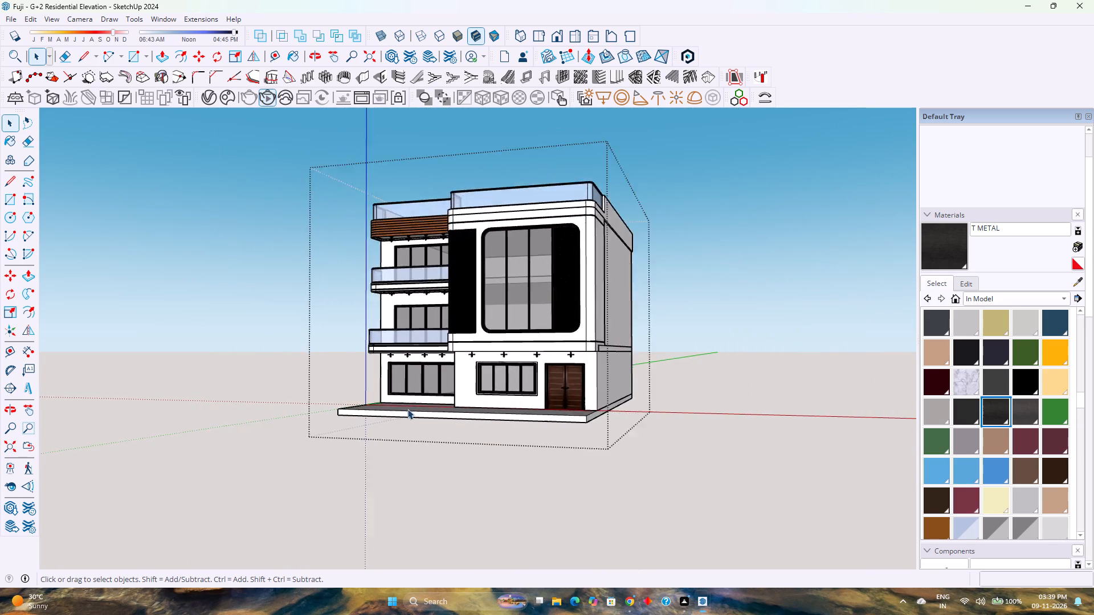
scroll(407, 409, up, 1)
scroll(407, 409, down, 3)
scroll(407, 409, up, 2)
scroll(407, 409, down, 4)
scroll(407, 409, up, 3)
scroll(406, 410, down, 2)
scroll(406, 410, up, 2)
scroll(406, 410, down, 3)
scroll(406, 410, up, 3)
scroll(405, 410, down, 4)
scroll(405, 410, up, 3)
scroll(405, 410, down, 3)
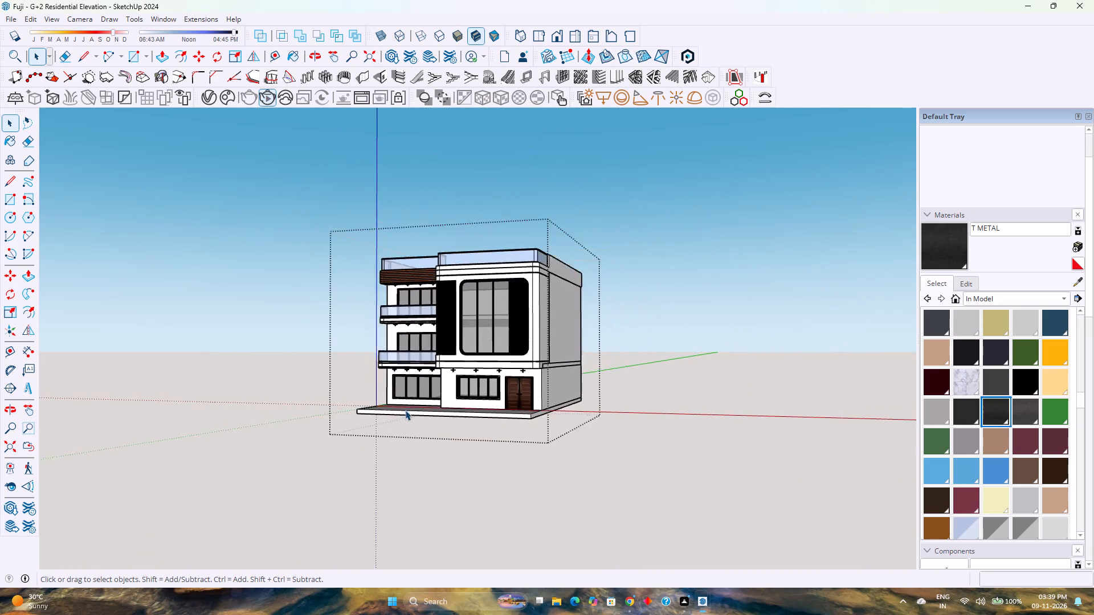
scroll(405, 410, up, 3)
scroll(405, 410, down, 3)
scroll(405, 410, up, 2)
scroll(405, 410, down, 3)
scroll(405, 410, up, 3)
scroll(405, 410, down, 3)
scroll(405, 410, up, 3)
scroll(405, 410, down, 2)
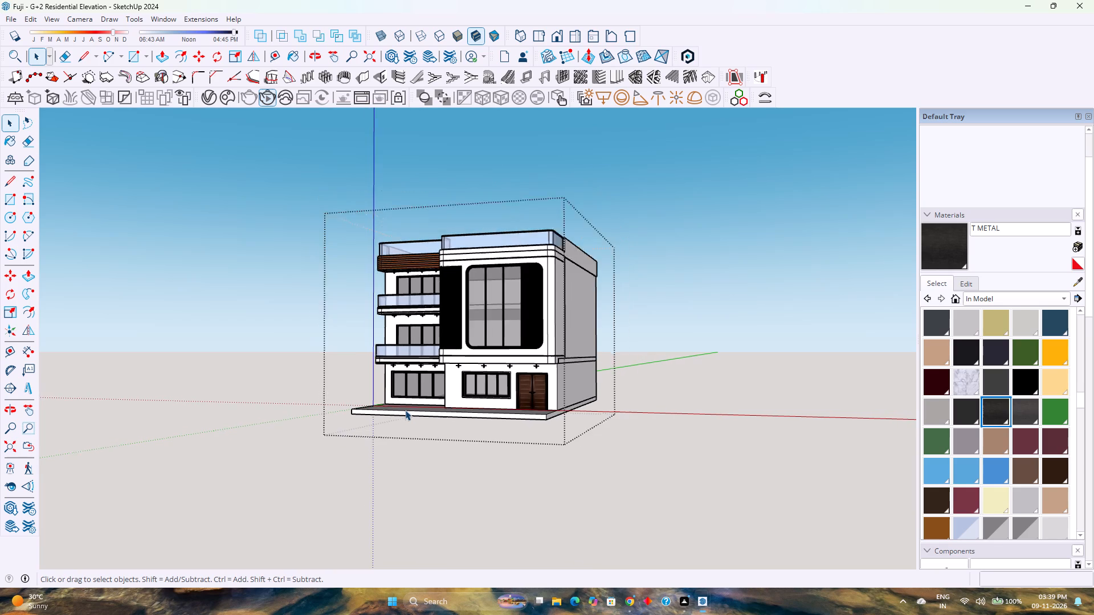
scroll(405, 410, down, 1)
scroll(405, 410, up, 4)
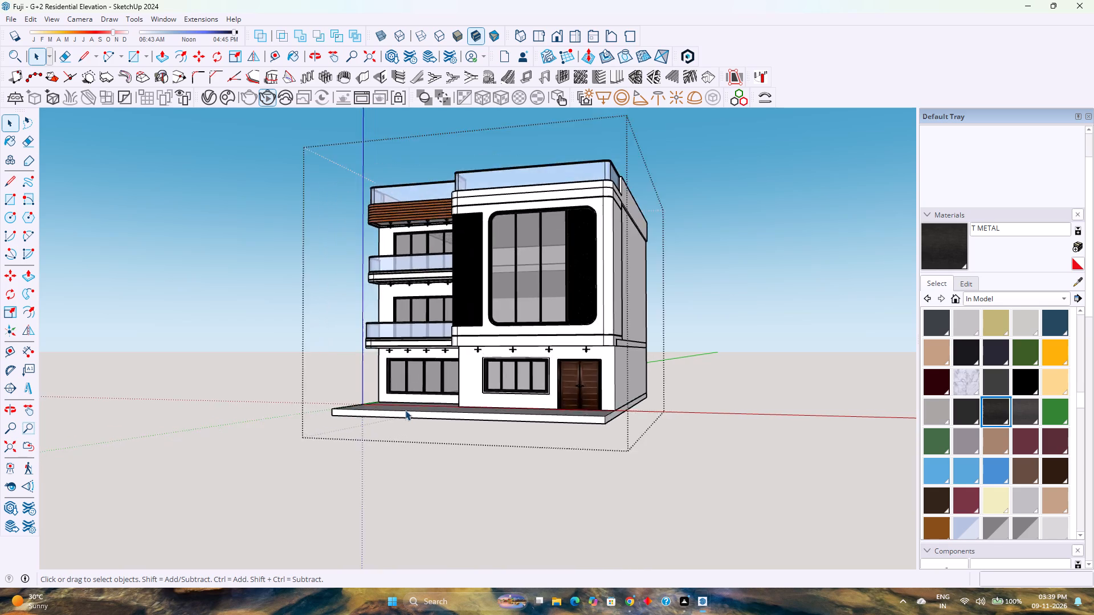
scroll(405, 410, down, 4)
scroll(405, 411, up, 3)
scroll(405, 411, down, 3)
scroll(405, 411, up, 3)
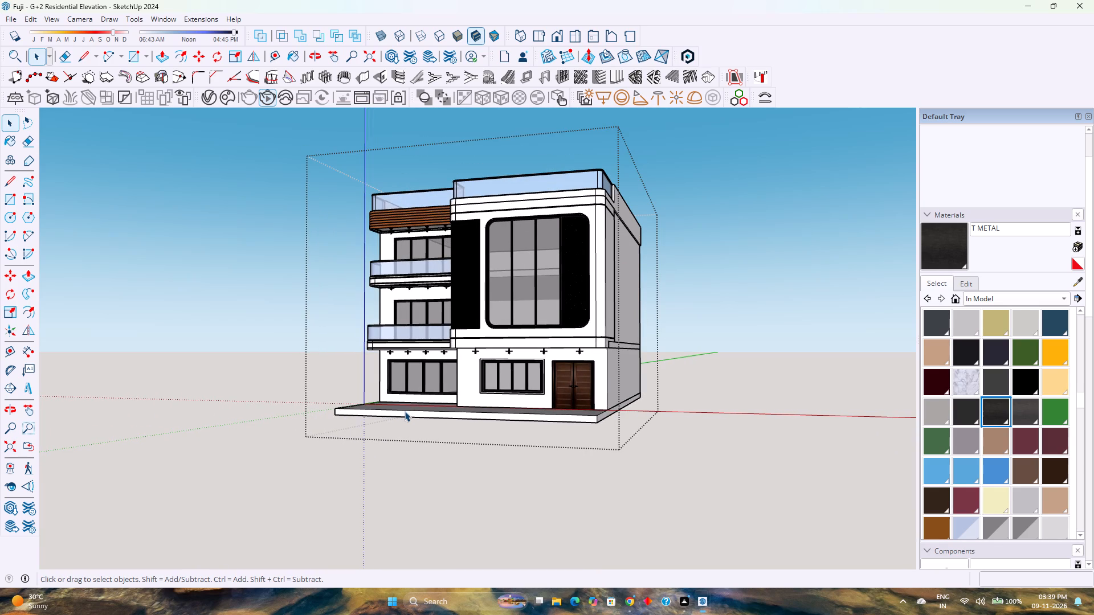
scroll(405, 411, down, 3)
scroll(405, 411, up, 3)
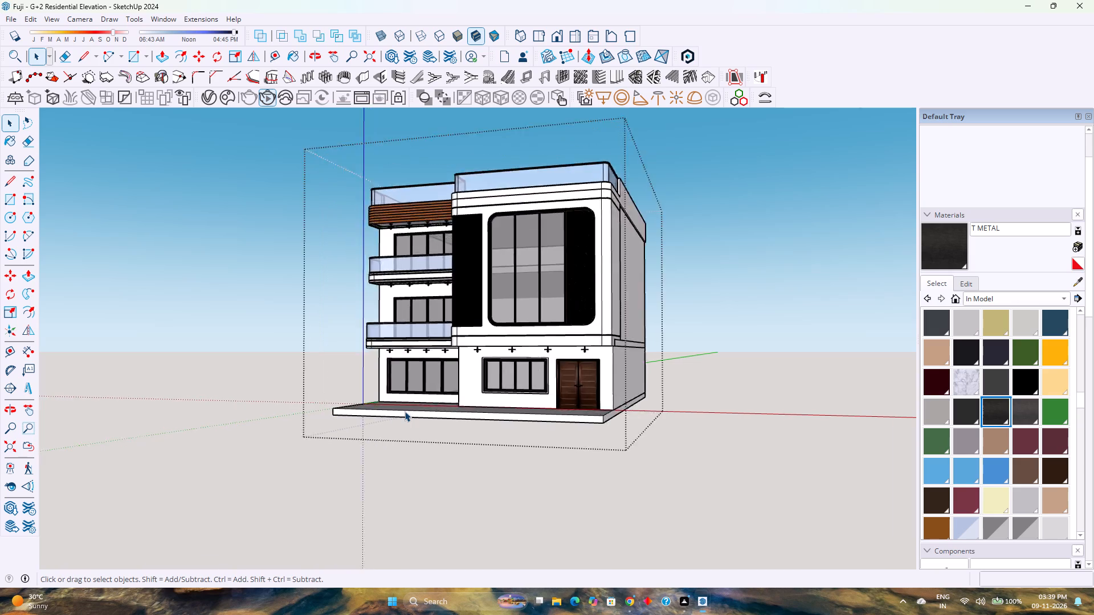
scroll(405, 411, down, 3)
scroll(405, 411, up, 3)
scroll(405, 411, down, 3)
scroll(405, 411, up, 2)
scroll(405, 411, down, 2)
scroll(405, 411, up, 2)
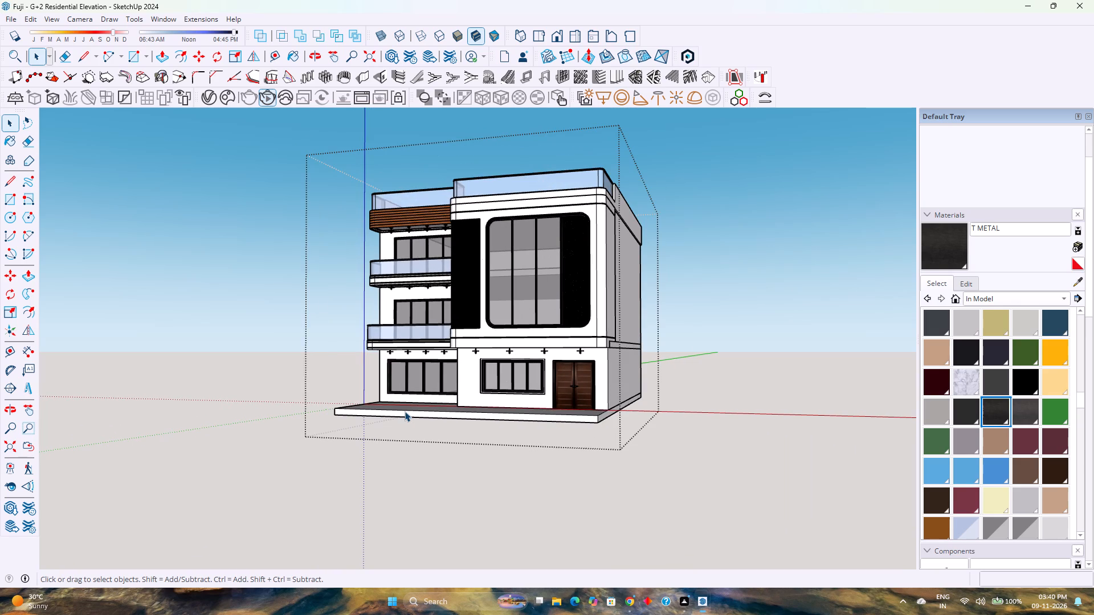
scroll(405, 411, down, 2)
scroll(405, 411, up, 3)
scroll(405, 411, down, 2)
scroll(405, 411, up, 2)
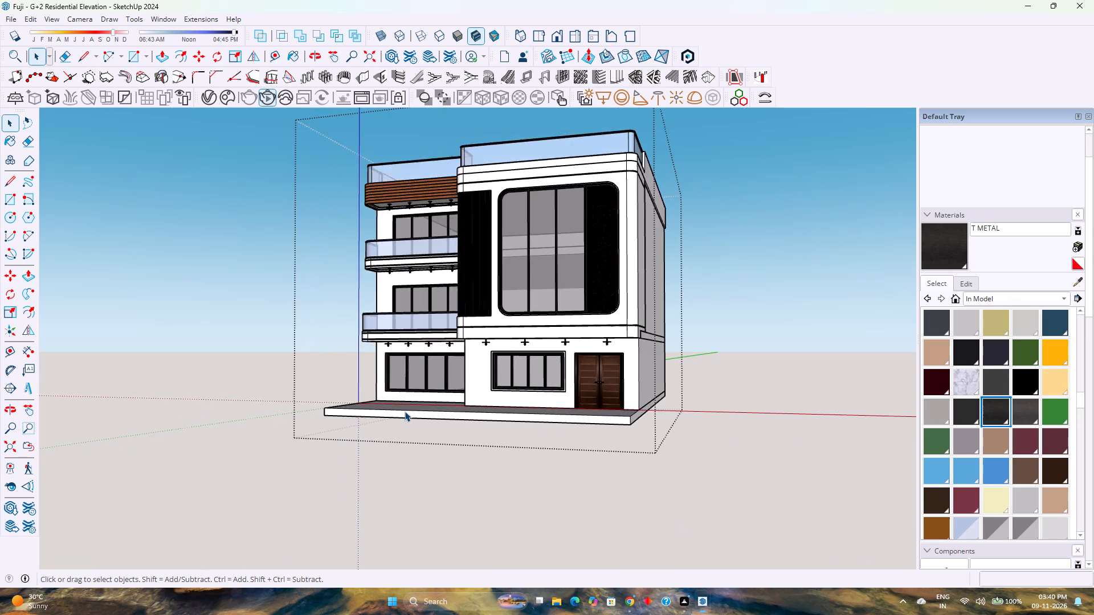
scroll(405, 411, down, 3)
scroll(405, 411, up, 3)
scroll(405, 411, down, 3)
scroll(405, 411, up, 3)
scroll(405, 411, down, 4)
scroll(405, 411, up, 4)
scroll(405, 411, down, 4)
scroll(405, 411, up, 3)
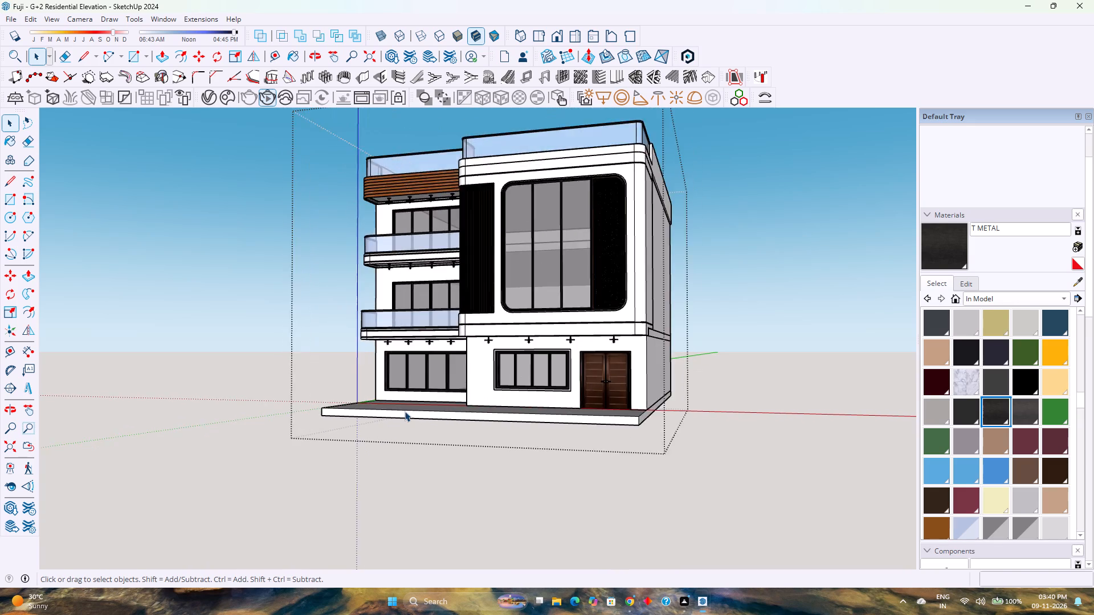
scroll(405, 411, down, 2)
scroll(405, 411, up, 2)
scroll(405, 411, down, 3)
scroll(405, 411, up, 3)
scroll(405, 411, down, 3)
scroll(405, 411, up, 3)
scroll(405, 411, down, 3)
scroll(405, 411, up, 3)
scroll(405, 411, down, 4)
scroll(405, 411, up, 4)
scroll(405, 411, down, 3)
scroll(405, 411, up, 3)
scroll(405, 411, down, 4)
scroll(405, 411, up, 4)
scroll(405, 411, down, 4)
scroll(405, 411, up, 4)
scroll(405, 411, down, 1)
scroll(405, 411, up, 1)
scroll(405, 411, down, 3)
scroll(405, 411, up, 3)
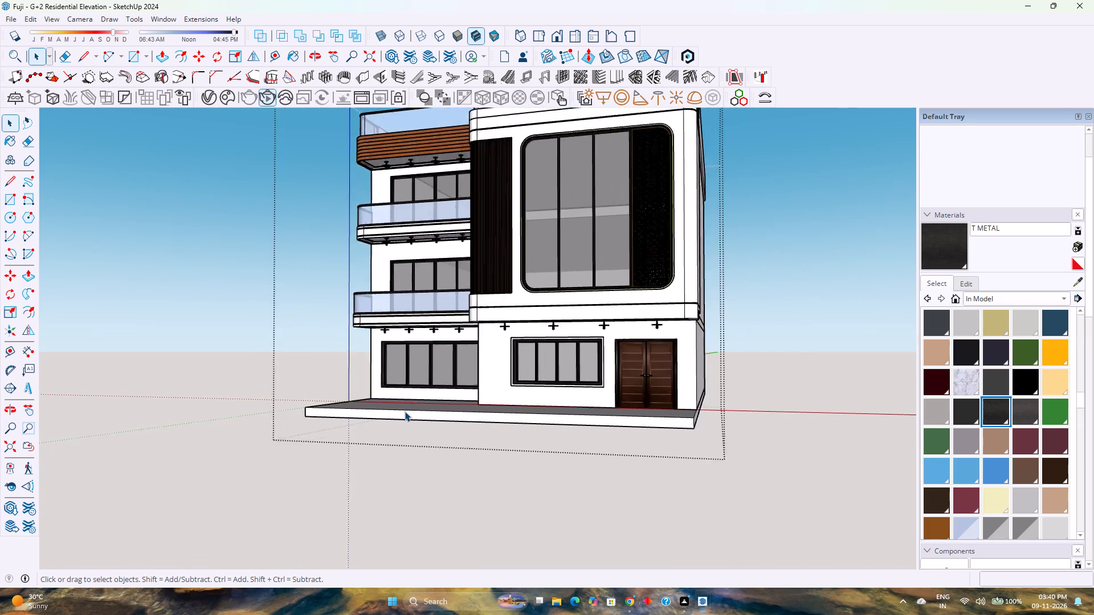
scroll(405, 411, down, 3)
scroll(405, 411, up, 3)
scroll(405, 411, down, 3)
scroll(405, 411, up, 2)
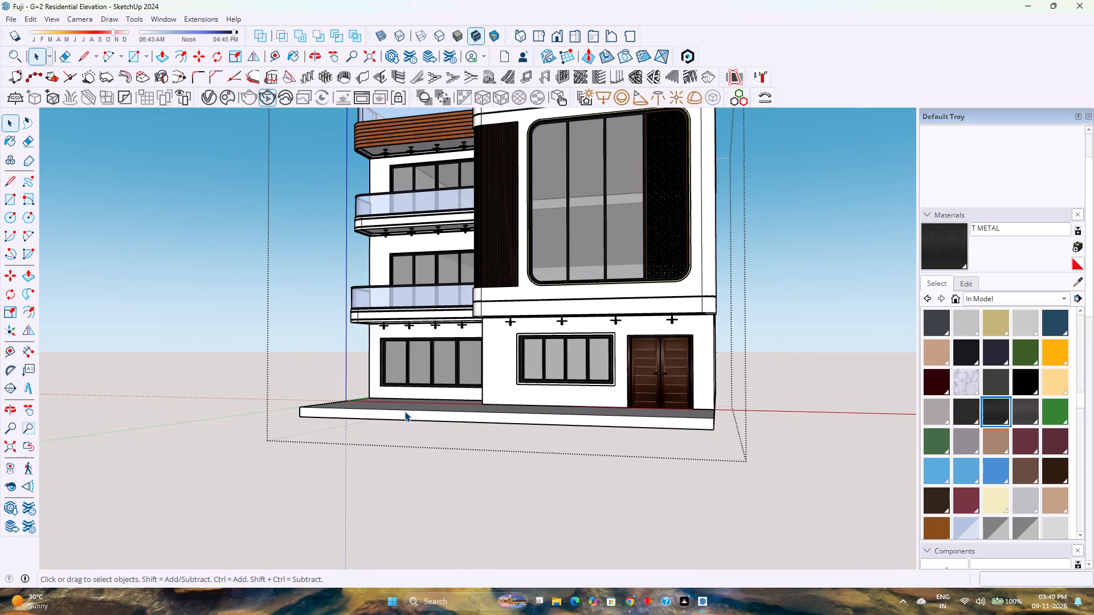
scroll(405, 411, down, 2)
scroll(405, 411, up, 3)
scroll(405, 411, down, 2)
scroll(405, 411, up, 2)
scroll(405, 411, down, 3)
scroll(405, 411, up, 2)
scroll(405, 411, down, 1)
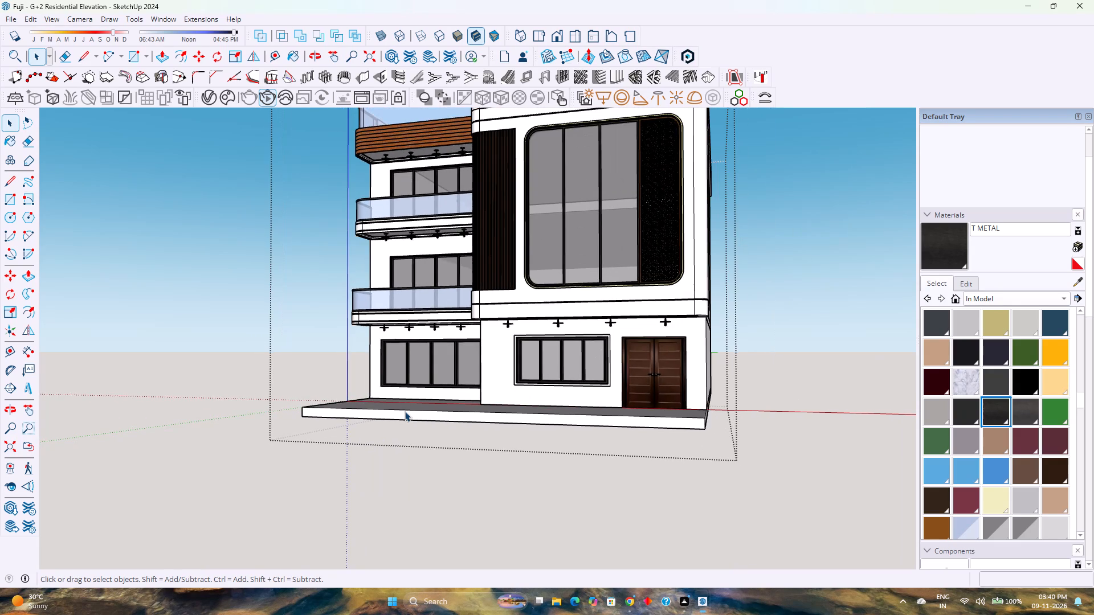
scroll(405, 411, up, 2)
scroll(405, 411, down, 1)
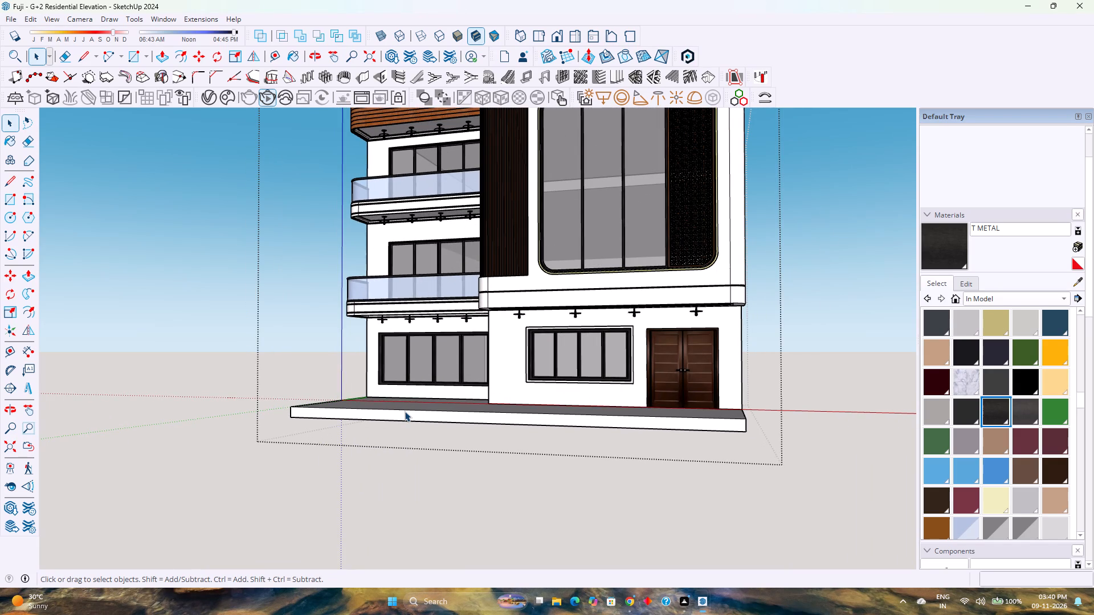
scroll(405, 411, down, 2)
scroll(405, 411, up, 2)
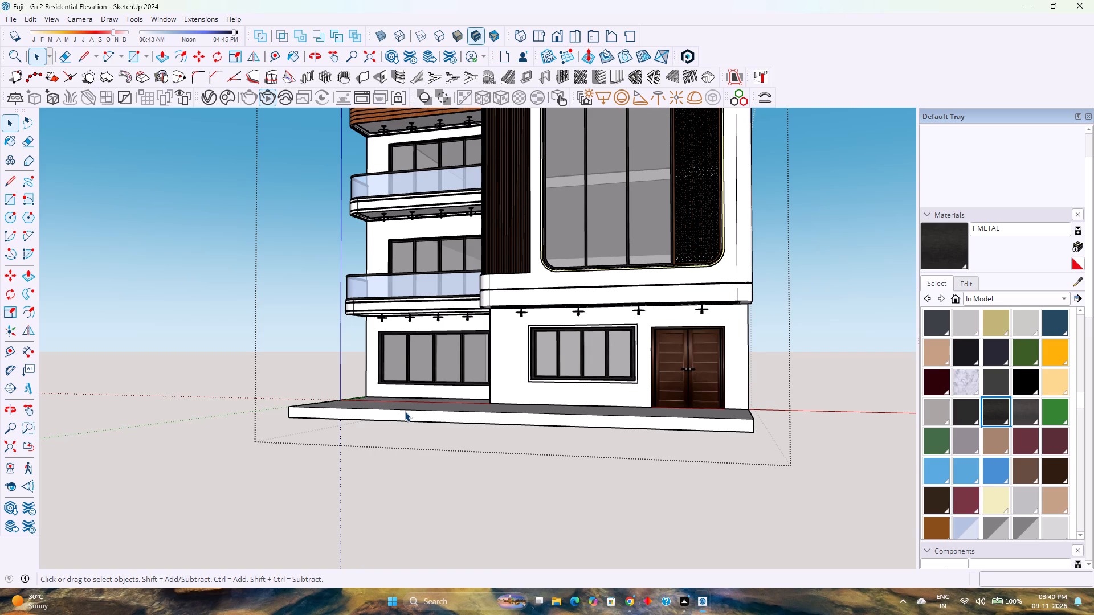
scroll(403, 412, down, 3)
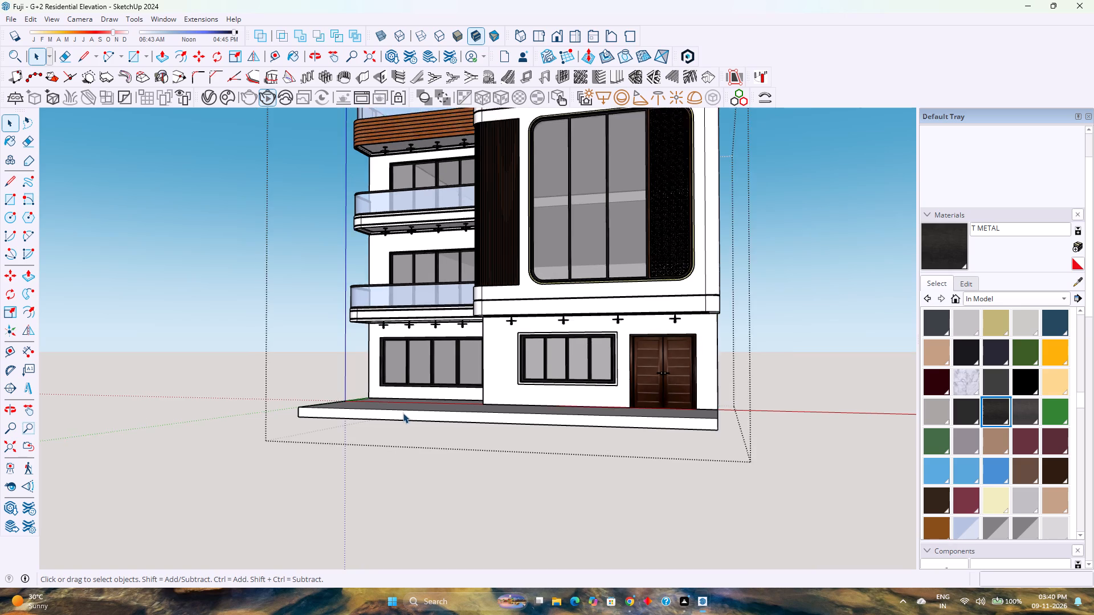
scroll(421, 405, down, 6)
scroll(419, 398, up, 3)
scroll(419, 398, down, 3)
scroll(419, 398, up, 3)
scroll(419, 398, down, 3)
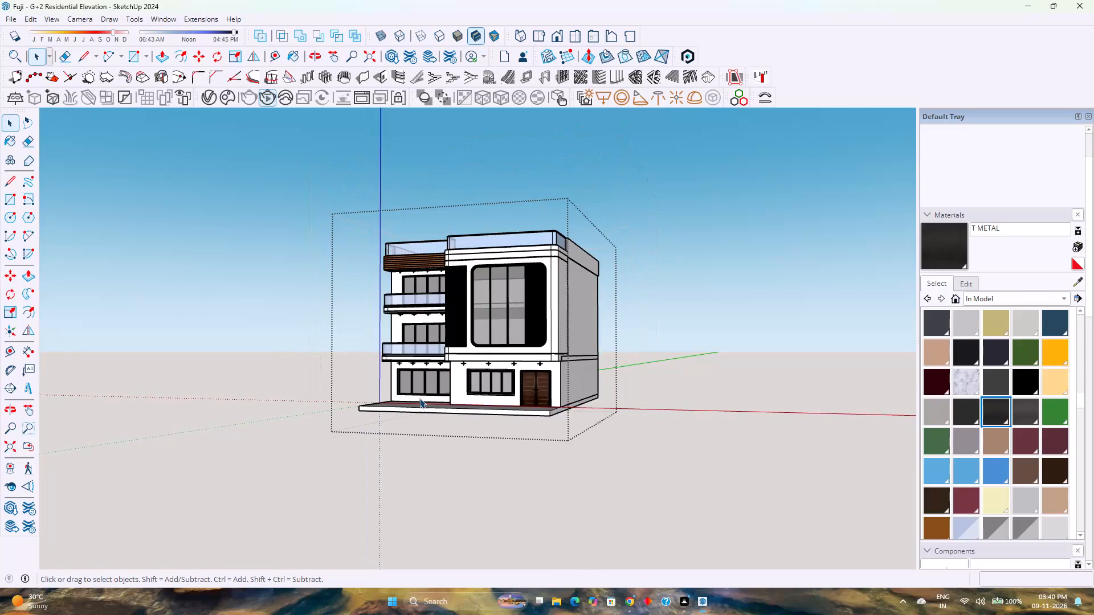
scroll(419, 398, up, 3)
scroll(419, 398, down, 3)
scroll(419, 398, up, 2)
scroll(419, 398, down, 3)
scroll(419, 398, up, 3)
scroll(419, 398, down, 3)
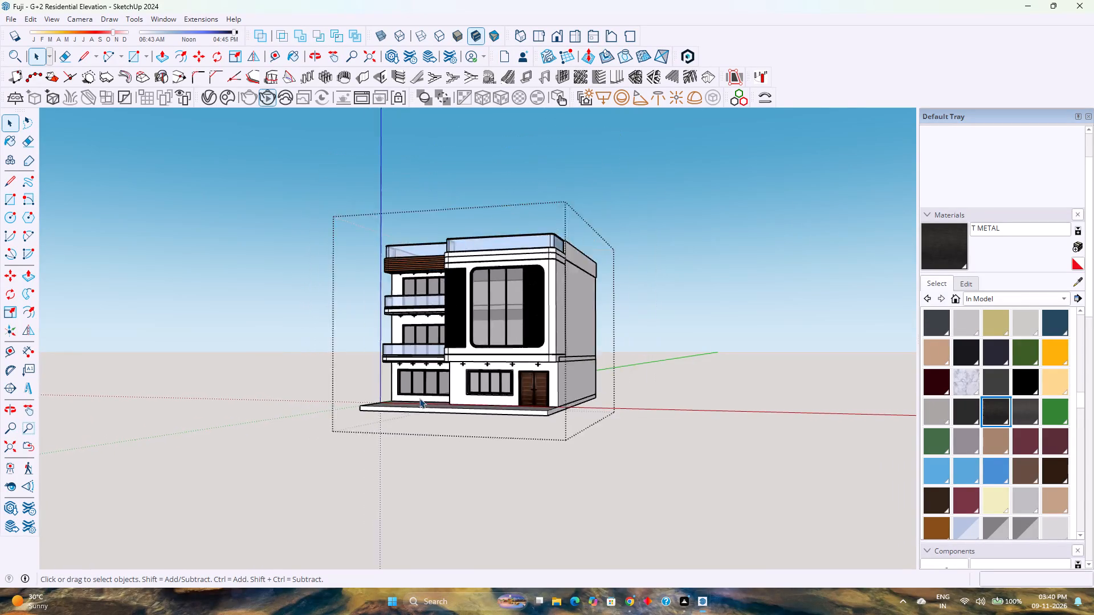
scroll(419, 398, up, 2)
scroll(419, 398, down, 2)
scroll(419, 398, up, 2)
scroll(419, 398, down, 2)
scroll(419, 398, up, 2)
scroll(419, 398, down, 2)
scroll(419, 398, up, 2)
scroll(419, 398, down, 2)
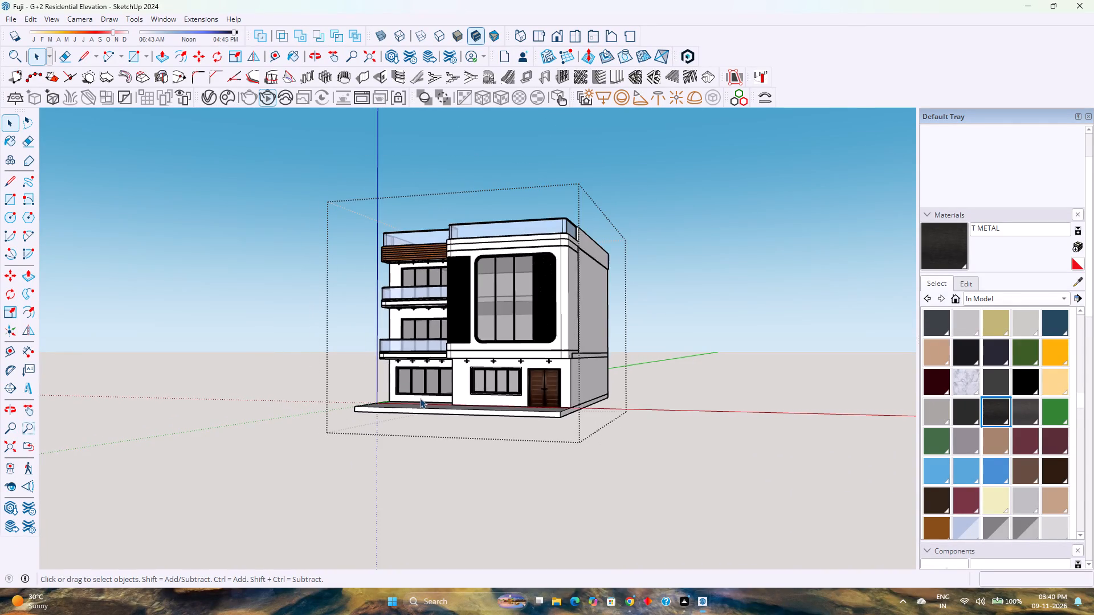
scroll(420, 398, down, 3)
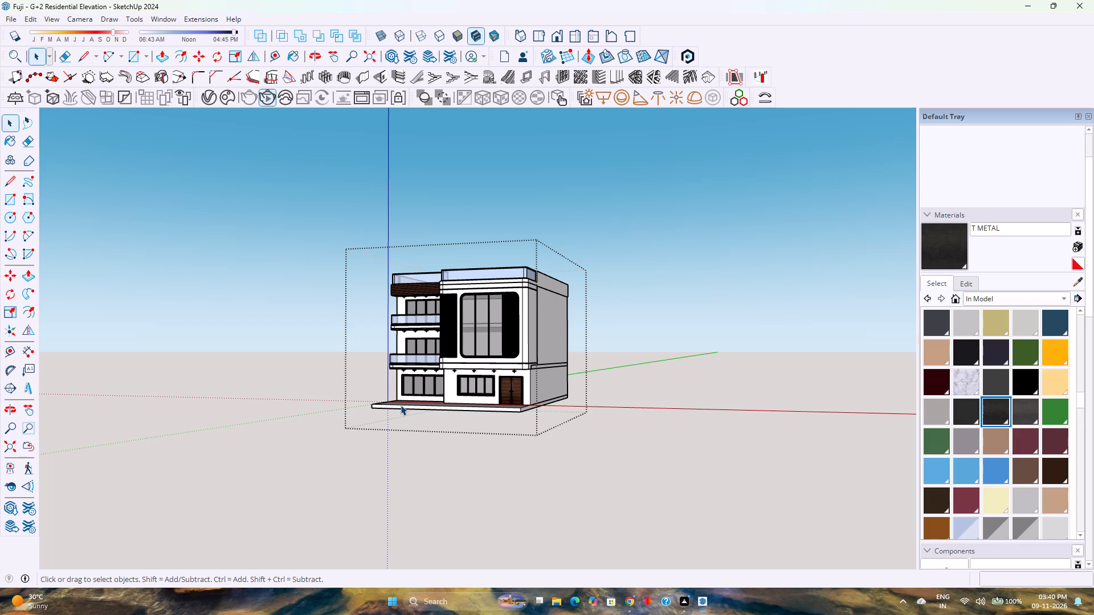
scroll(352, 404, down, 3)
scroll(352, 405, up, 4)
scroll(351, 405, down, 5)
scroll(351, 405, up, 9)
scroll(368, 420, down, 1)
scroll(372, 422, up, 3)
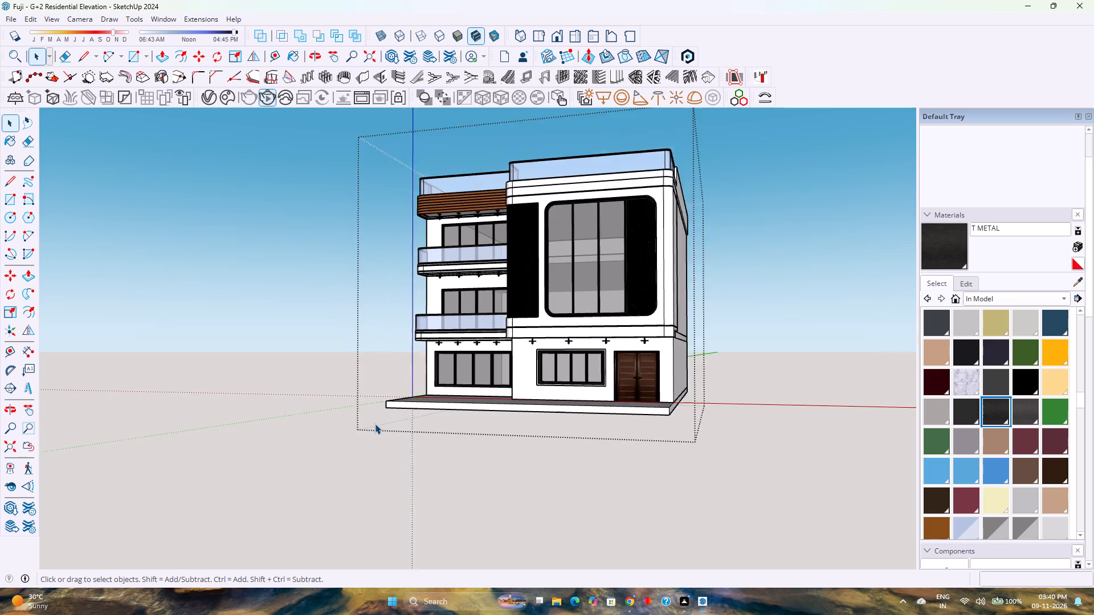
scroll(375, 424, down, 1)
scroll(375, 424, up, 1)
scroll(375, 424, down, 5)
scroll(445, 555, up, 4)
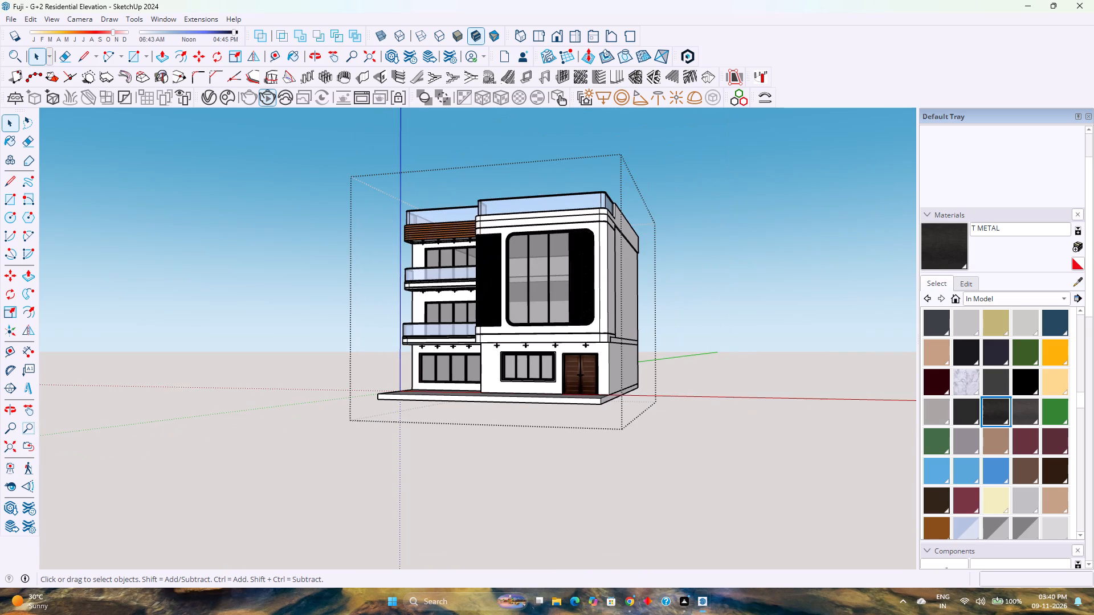
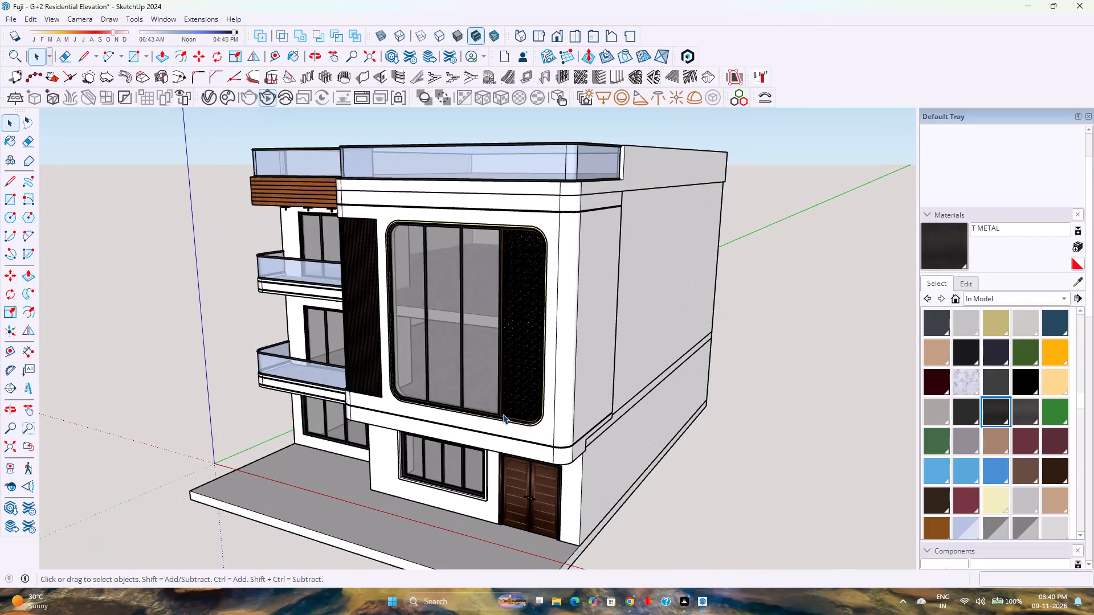
Open the building group and delete the extra vertical edge on the balcony-side parapet's end face, where the terrace glass railing starts.
double_click(503, 414)
scroll(503, 413, down, 4)
scroll(503, 413, up, 3)
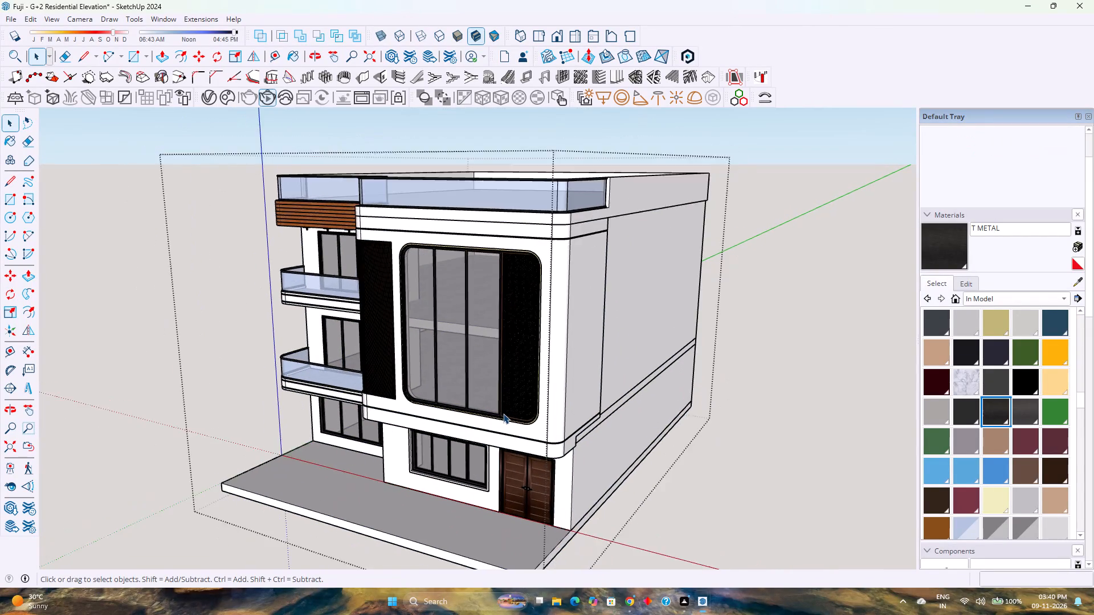
scroll(503, 413, down, 3)
scroll(503, 413, up, 3)
scroll(481, 388, down, 8)
scroll(557, 229, up, 3)
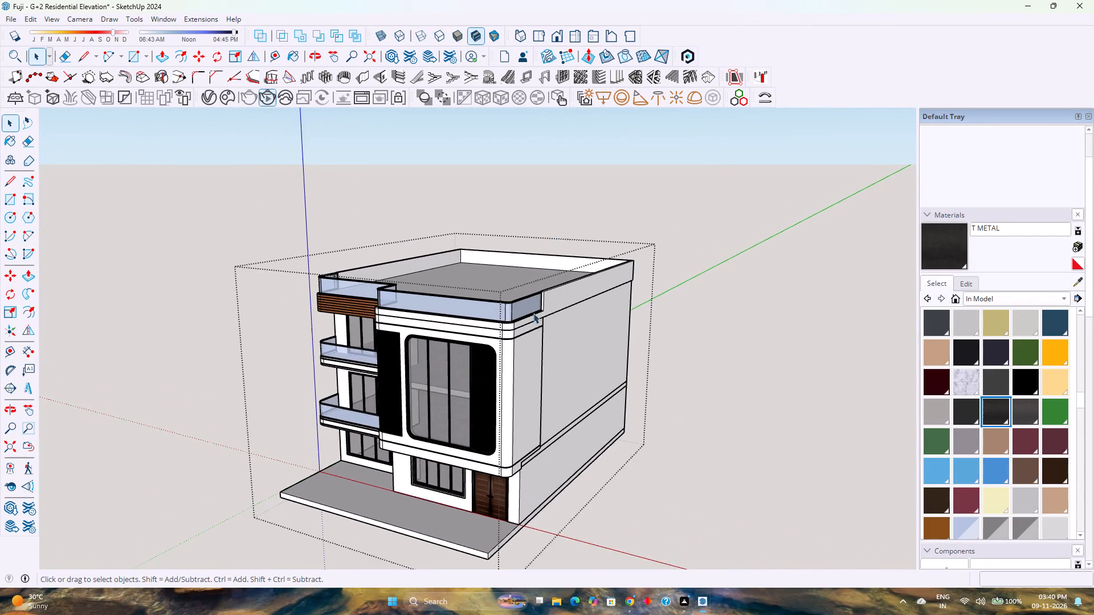
scroll(533, 323, up, 4)
middle_drag(521, 387, 650, 486)
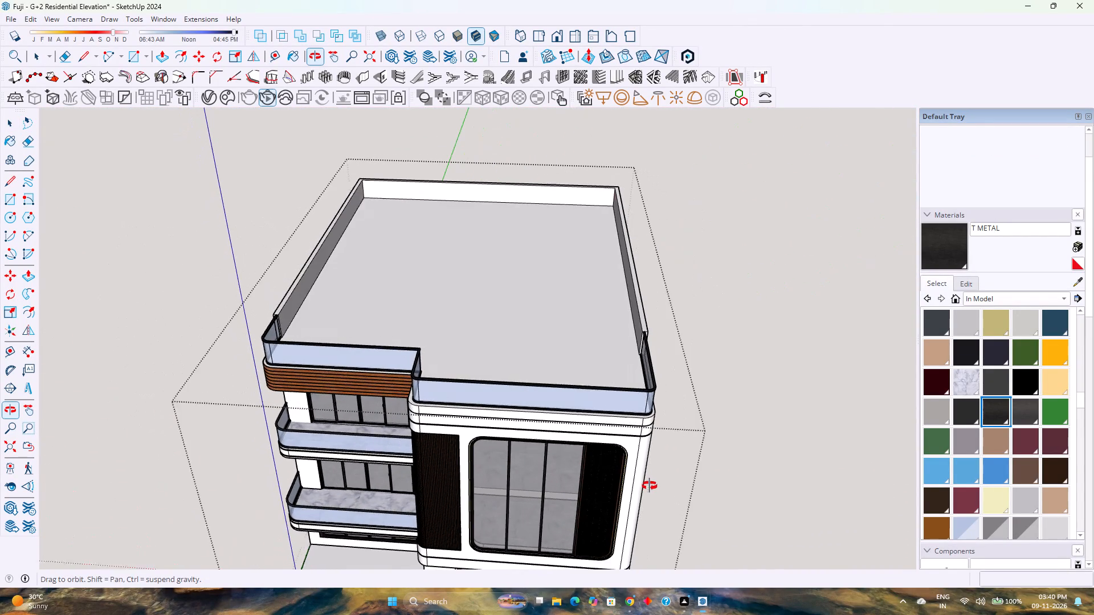
middle_drag(650, 486, 651, 486)
middle_click(651, 486)
scroll(325, 342, up, 3)
scroll(253, 318, up, 6)
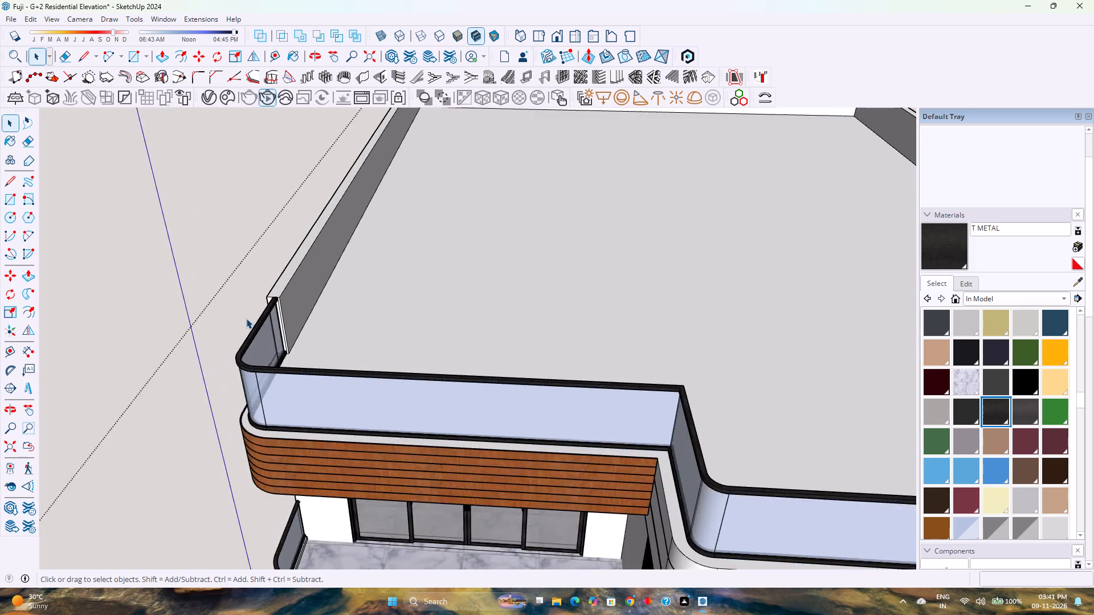
scroll(246, 318, up, 2)
scroll(304, 291, up, 7)
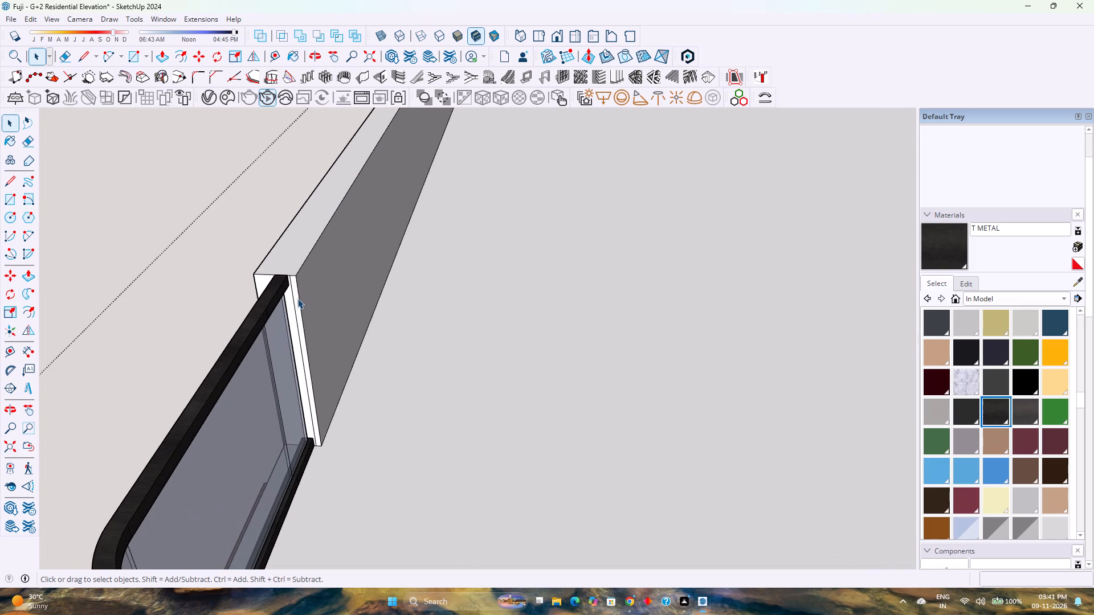
click(293, 301)
click(293, 301)
click(293, 301)
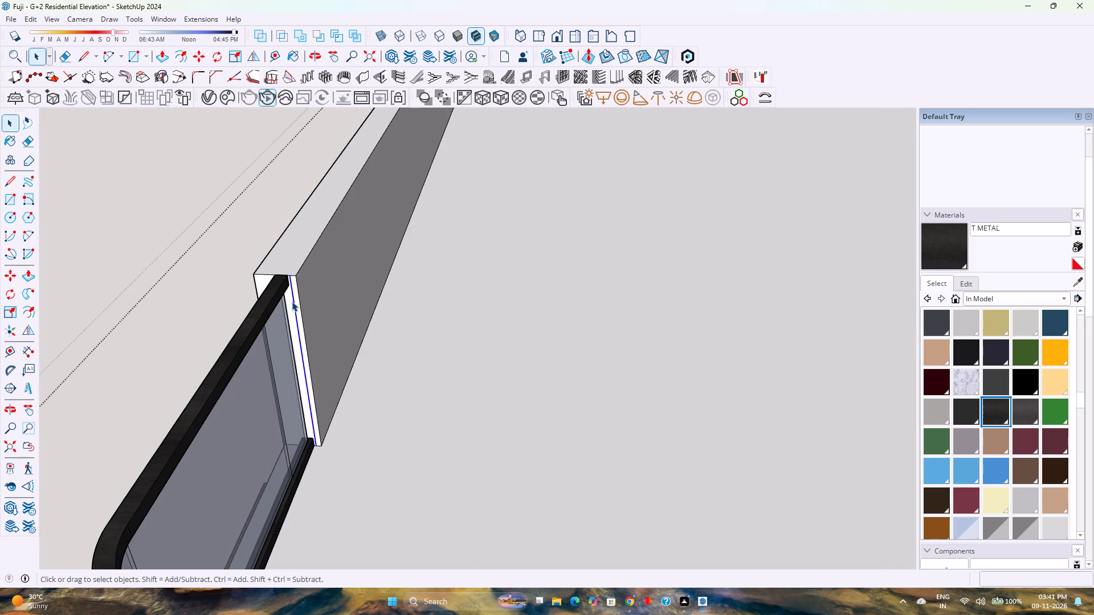
key(Delete)
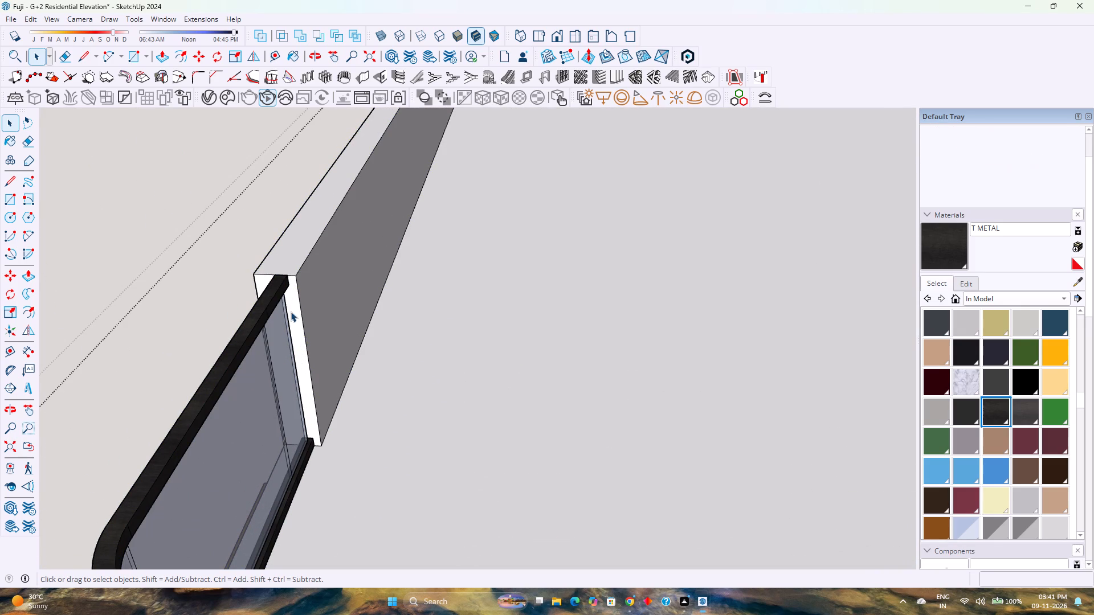
Examine the joints between parapet walls and glass railing on both sides of the terrace, and leave the roof group.
scroll(282, 335, up, 5)
middle_drag(288, 335, 0, 374)
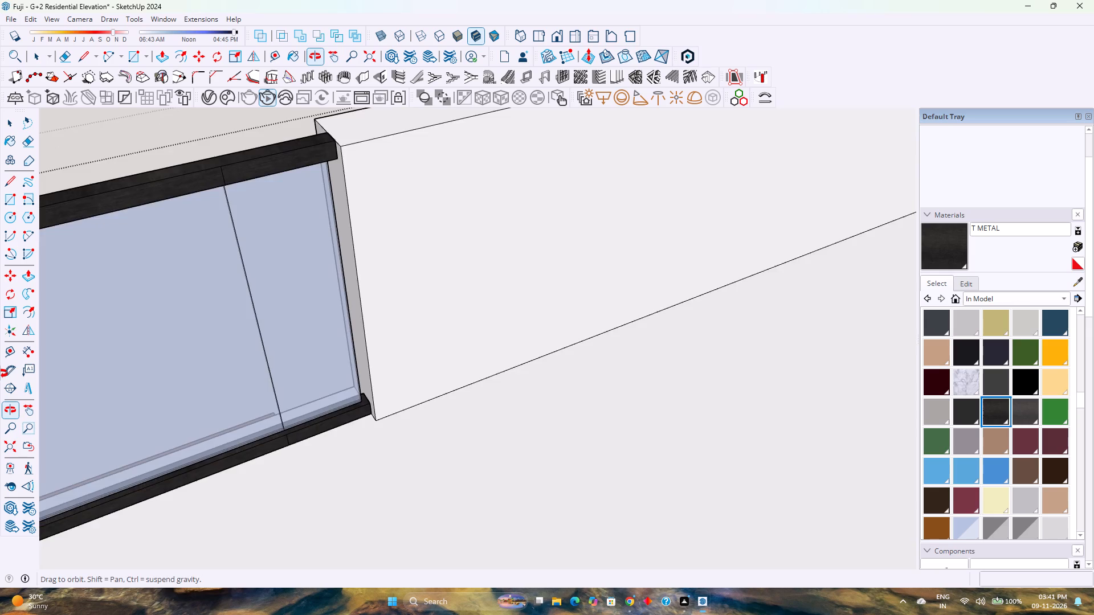
middle_drag(0, 374, 175, 360)
middle_drag(180, 360, 186, 360)
scroll(199, 355, down, 19)
scroll(199, 347, up, 1)
scroll(199, 347, down, 2)
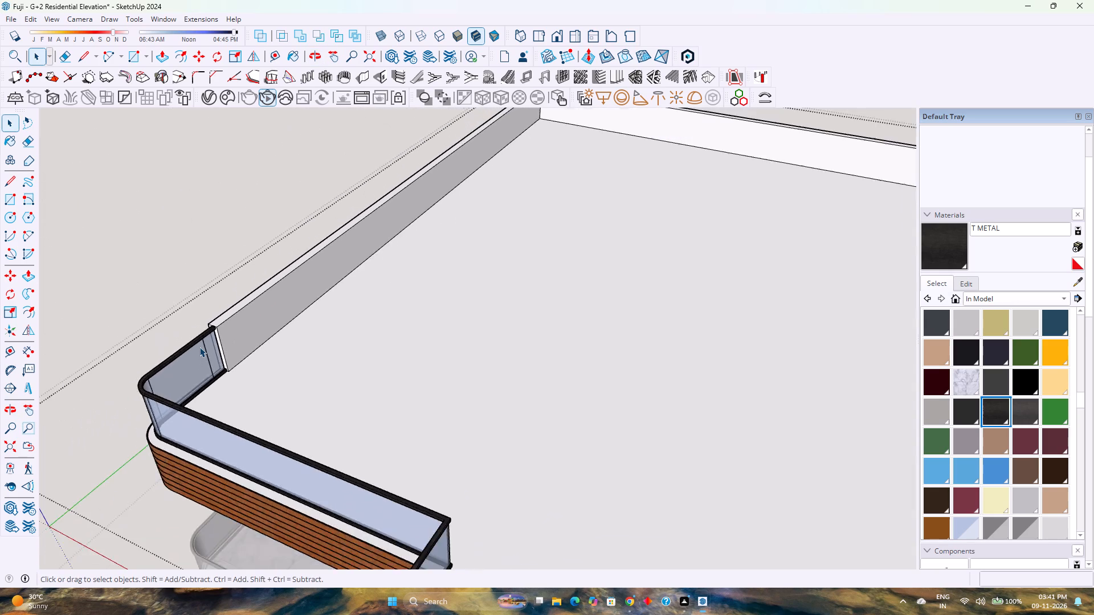
scroll(199, 347, down, 14)
scroll(444, 423, up, 4)
middle_drag(452, 425, 613, 417)
middle_click(613, 417)
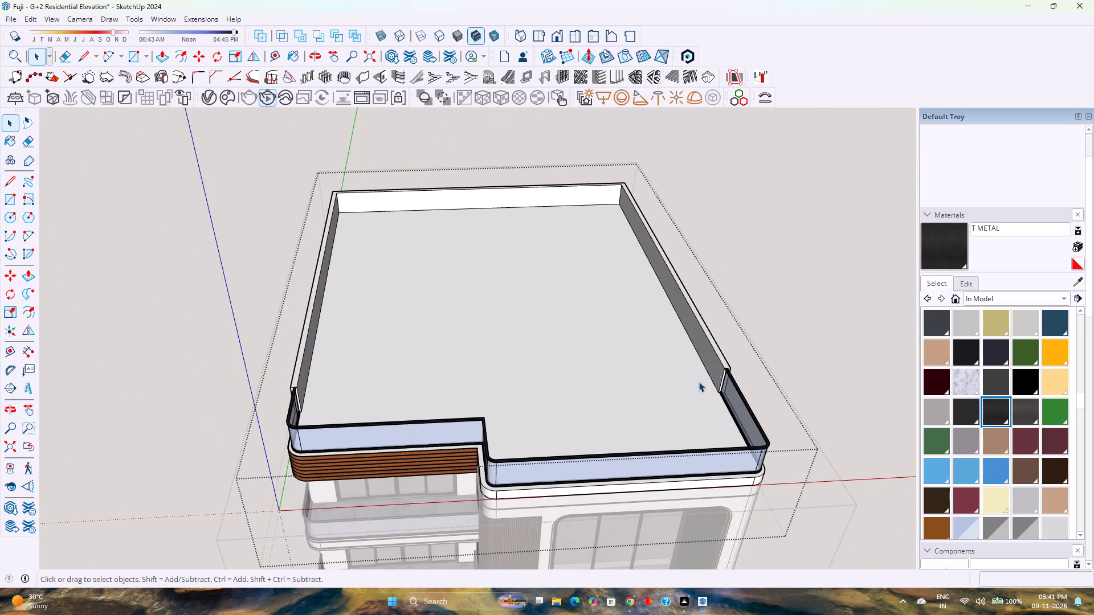
scroll(722, 376, up, 16)
scroll(685, 383, down, 5)
scroll(561, 363, down, 2)
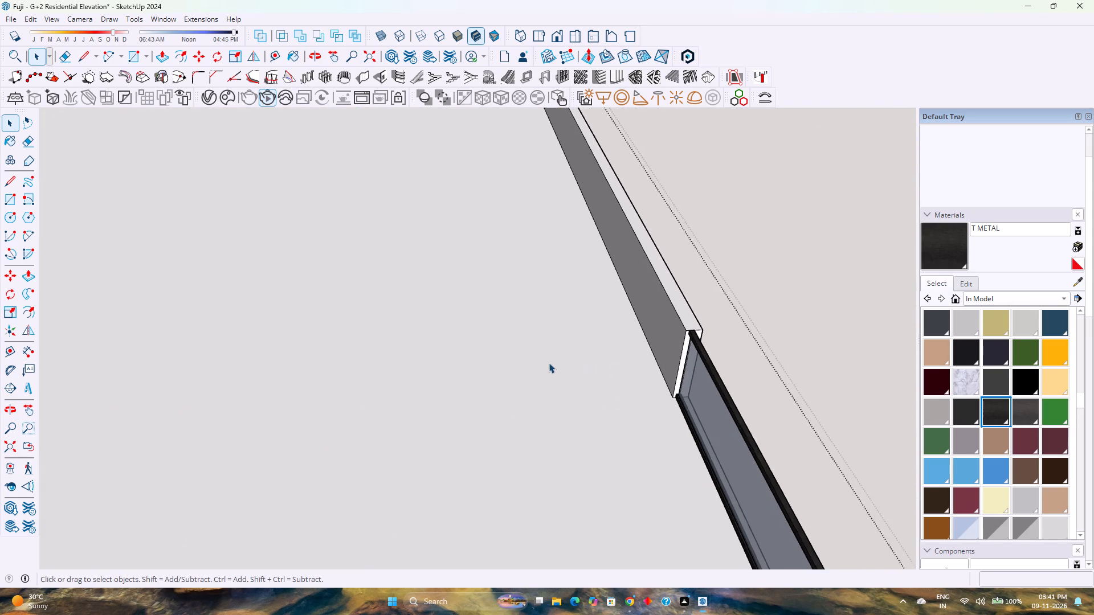
scroll(549, 363, down, 14)
middle_drag(650, 358, 277, 347)
middle_click(277, 347)
scroll(277, 329, up, 5)
scroll(281, 329, down, 5)
scroll(281, 329, up, 5)
scroll(281, 329, down, 3)
scroll(281, 329, up, 1)
scroll(281, 329, down, 4)
scroll(273, 331, up, 4)
scroll(273, 331, down, 4)
scroll(273, 331, up, 4)
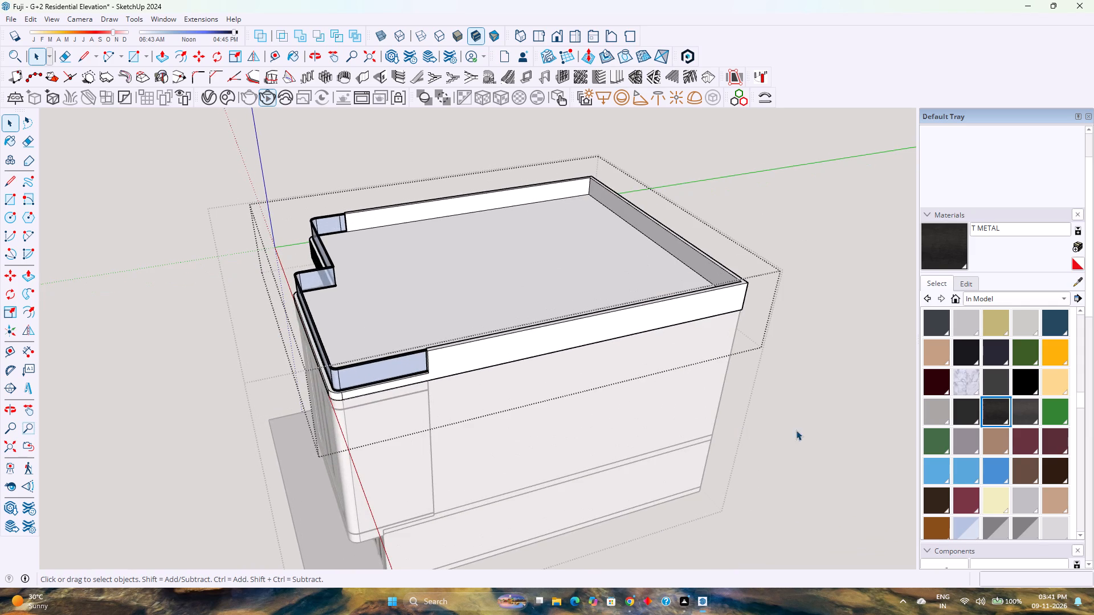
click(796, 430)
Create a Tape Measure guide on the roof slab, parallel to the recessed front railing and 6' behind it.
scroll(484, 353, up, 2)
middle_drag(443, 353, 615, 326)
middle_click(617, 325)
click(552, 292)
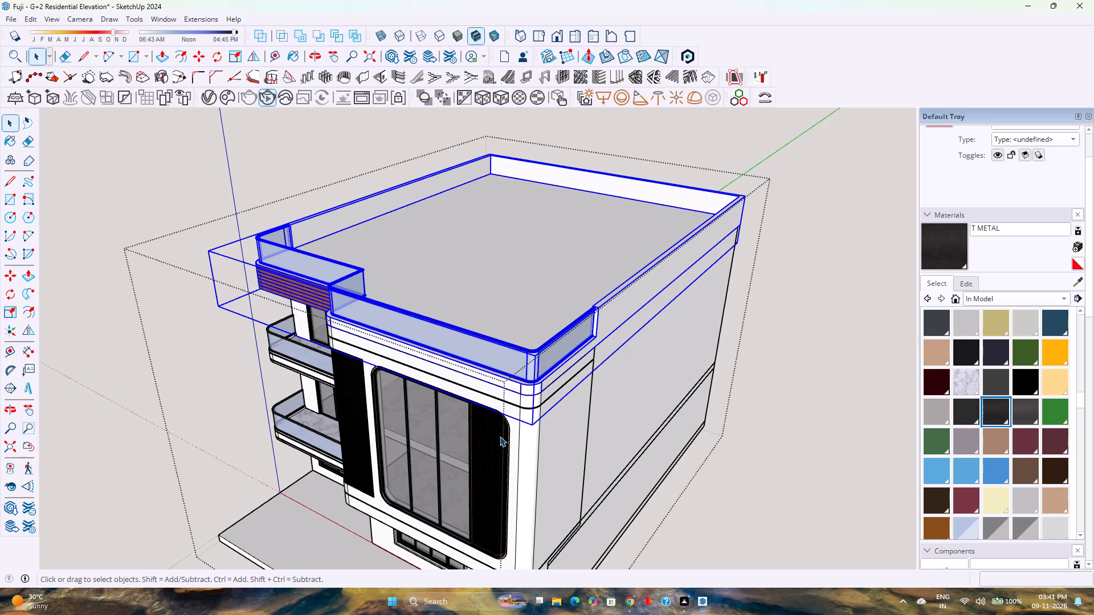
click(272, 57)
middle_drag(405, 257, 215, 381)
middle_click(215, 381)
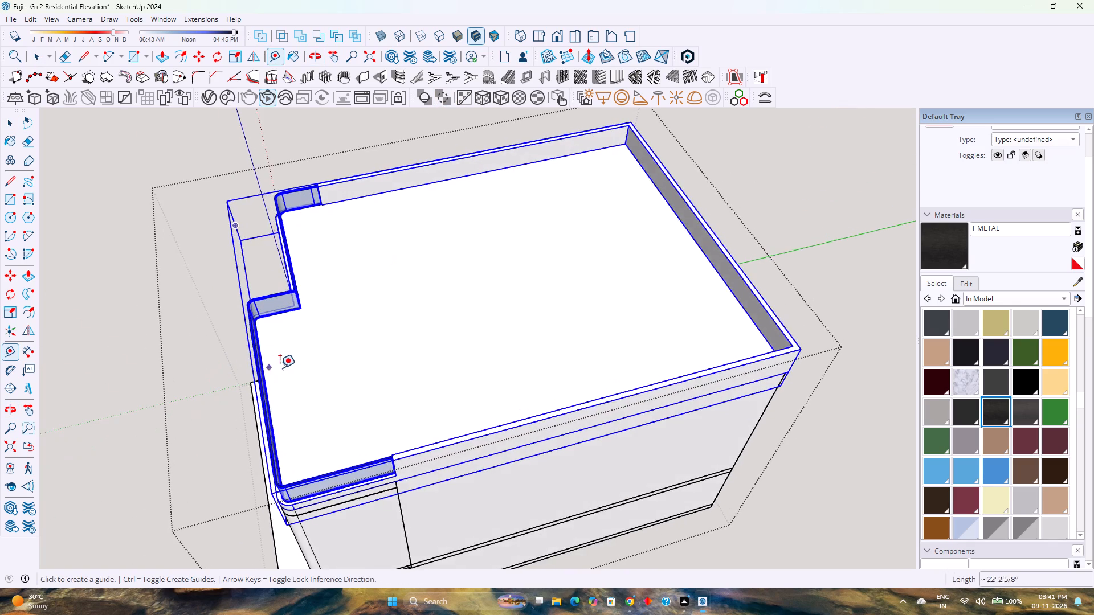
scroll(283, 368, up, 4)
middle_drag(317, 282, 240, 326)
middle_click(240, 326)
scroll(299, 232, up, 3)
right_click(299, 232)
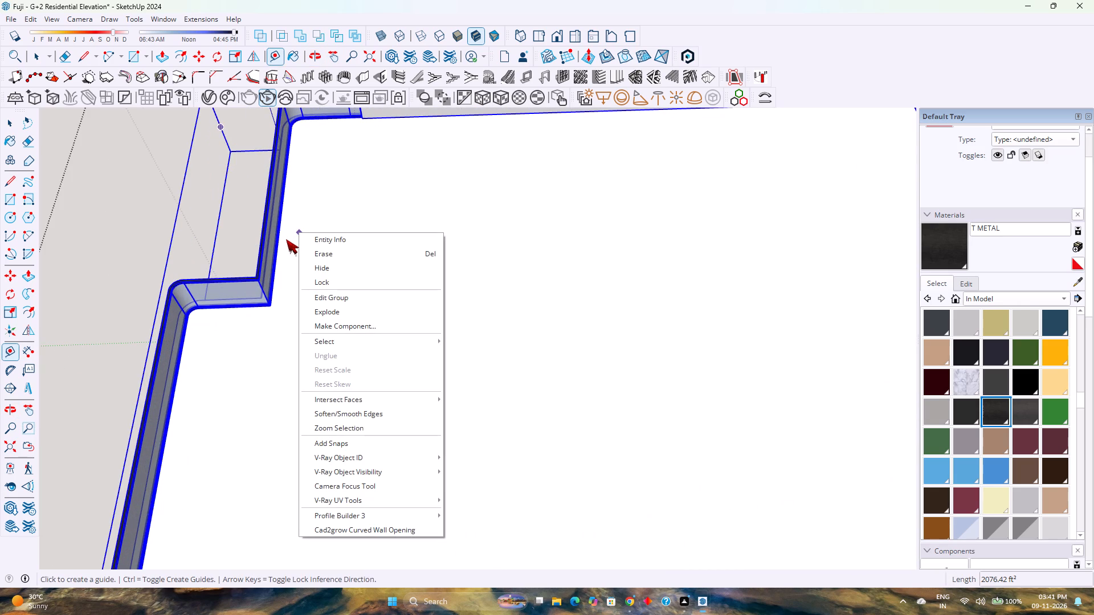
key(Escape)
click(281, 247)
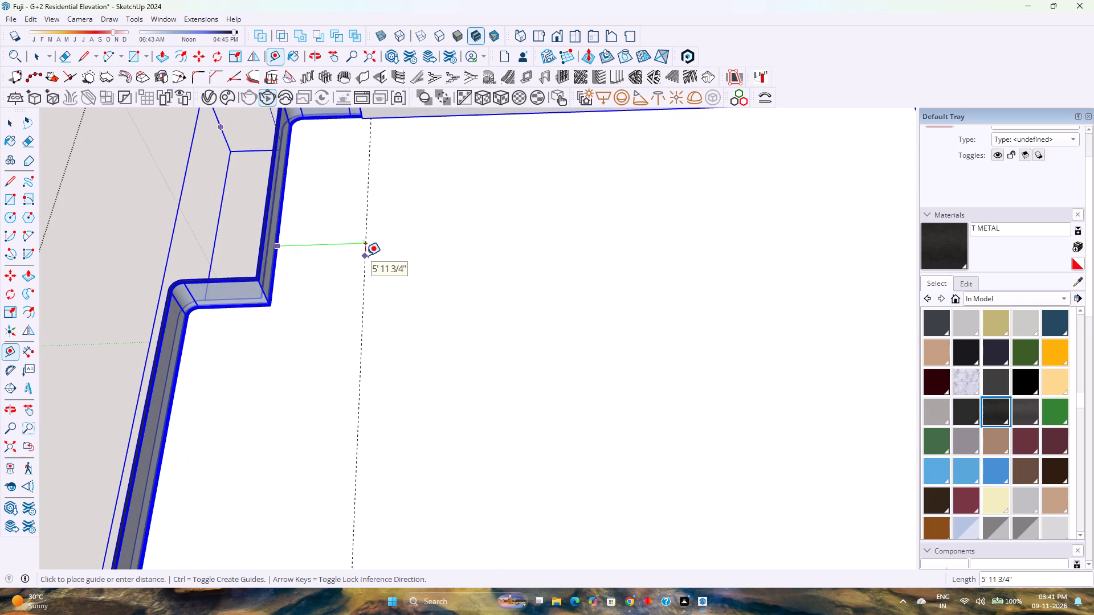
scroll(365, 256, down, 4)
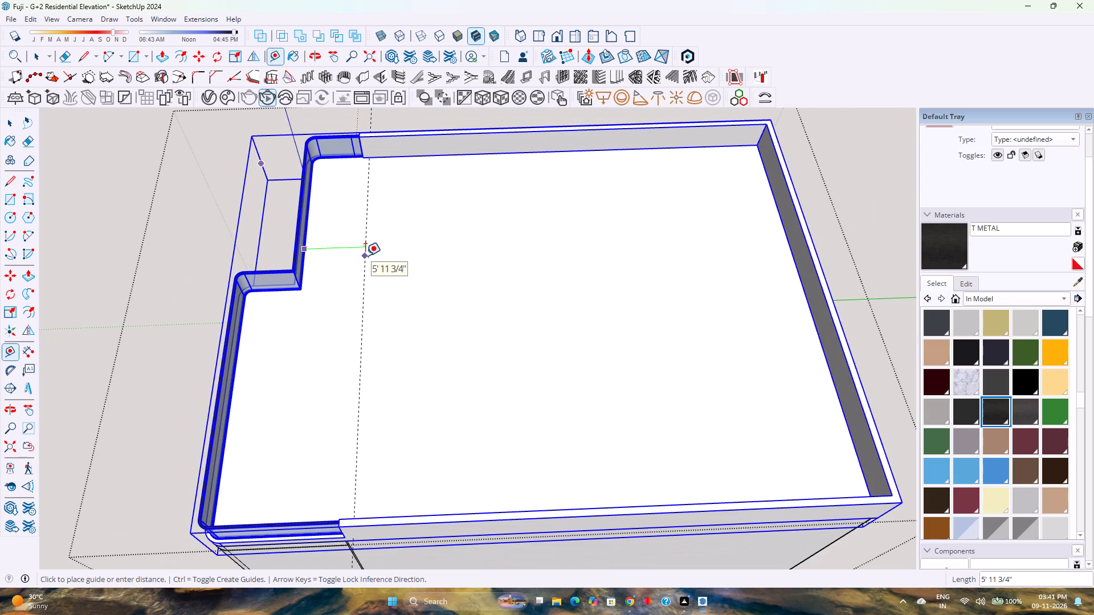
text(6')
key(Return)
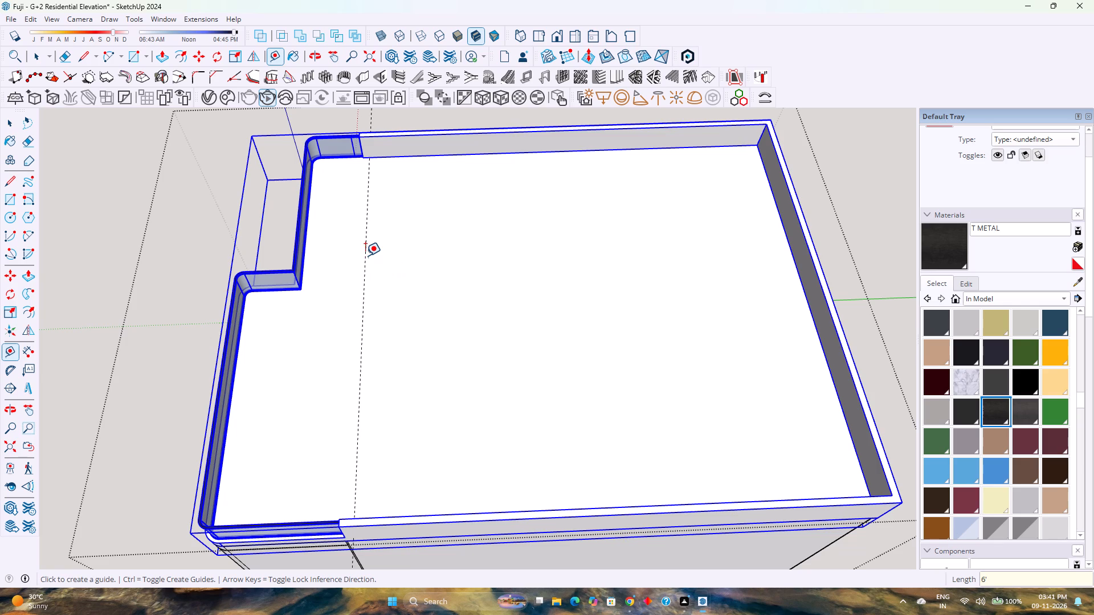
Set the new guide's offset from the recessed railing to 7'.
scroll(374, 285, down, 2)
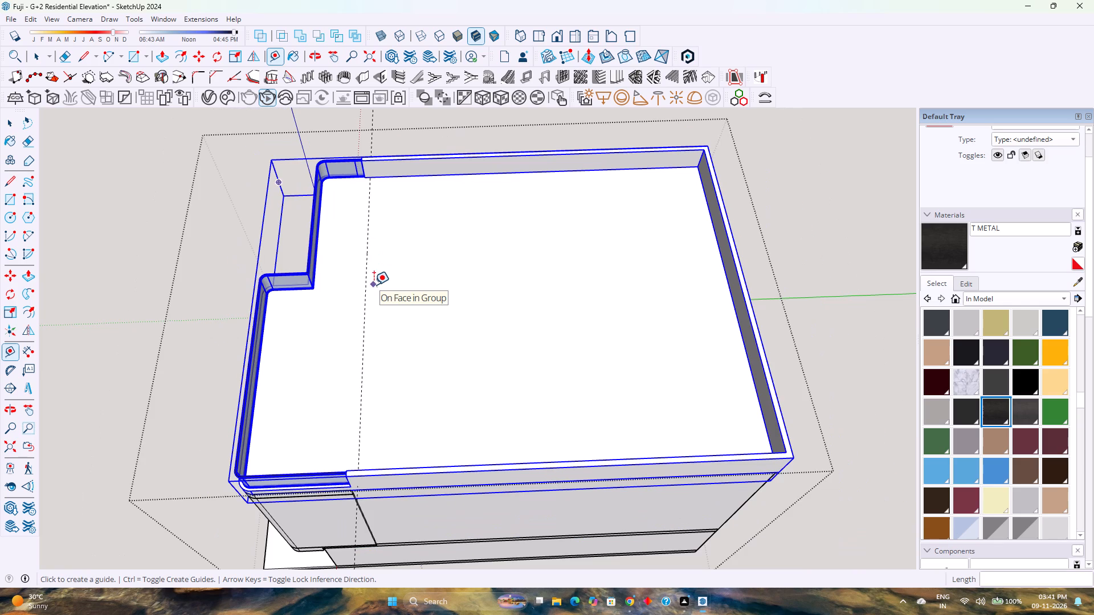
text(7')
key(Return)
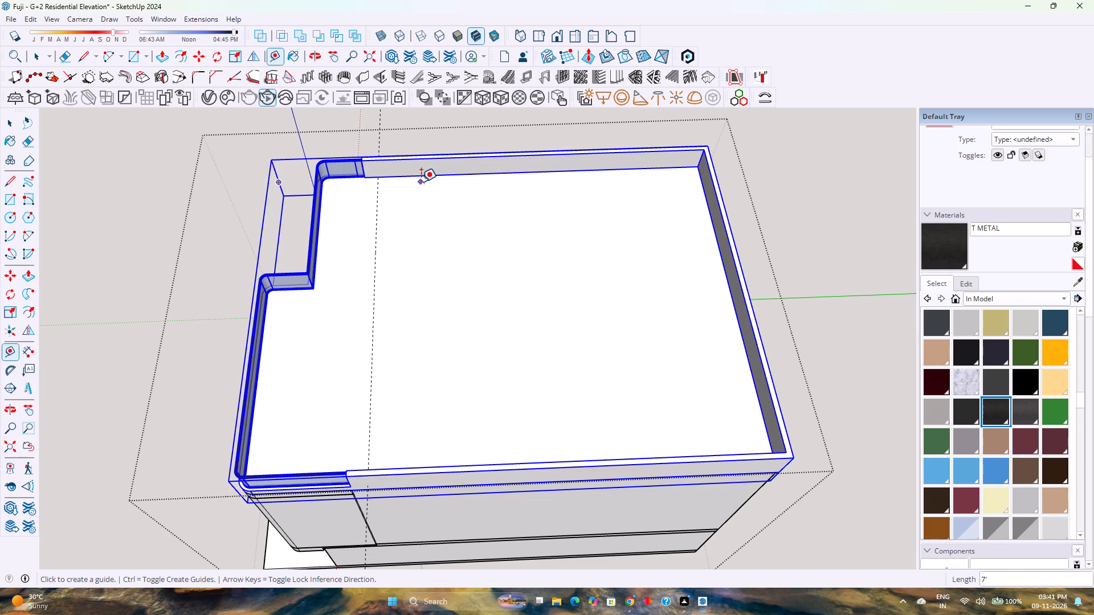
Add a guide parallel to the balcony-side parapet, about 16' 2" from it, aligned with the inner corner of the front recess.
click(421, 177)
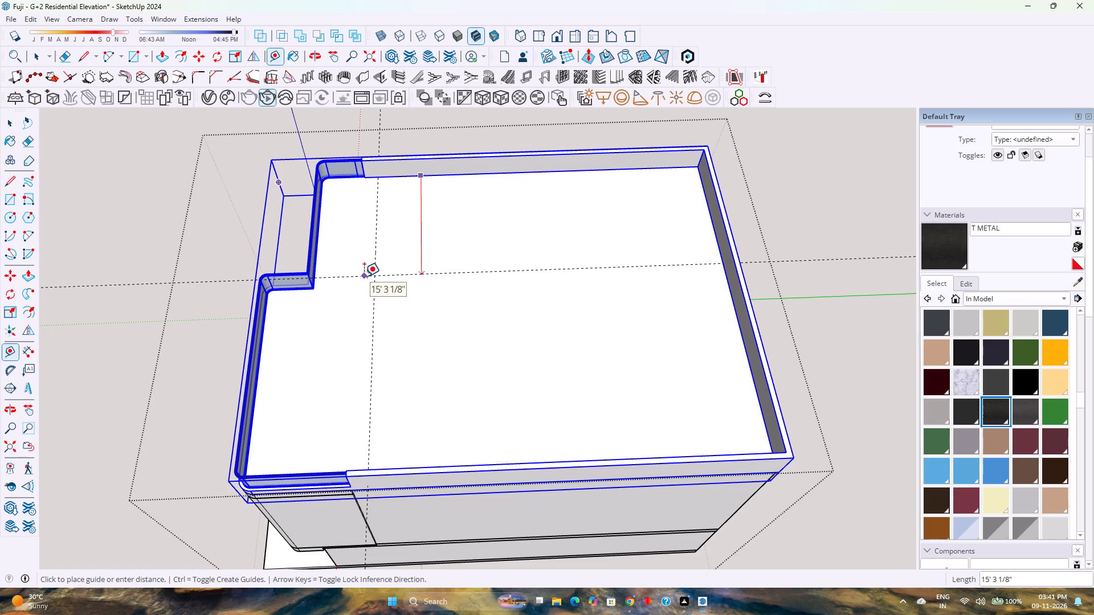
key(Right)
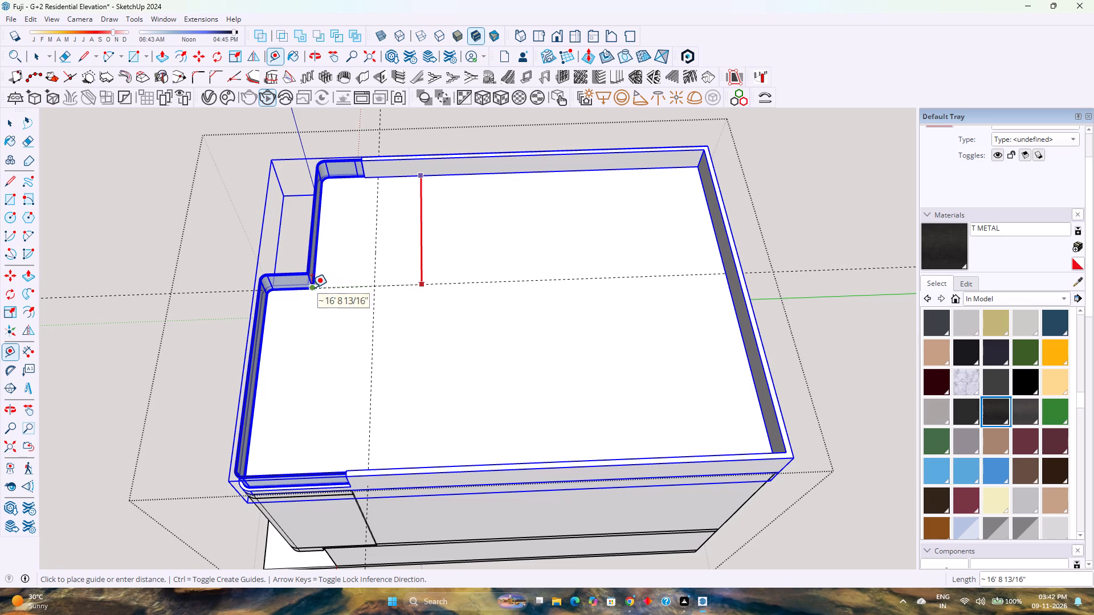
scroll(284, 298, up, 13)
scroll(361, 285, up, 5)
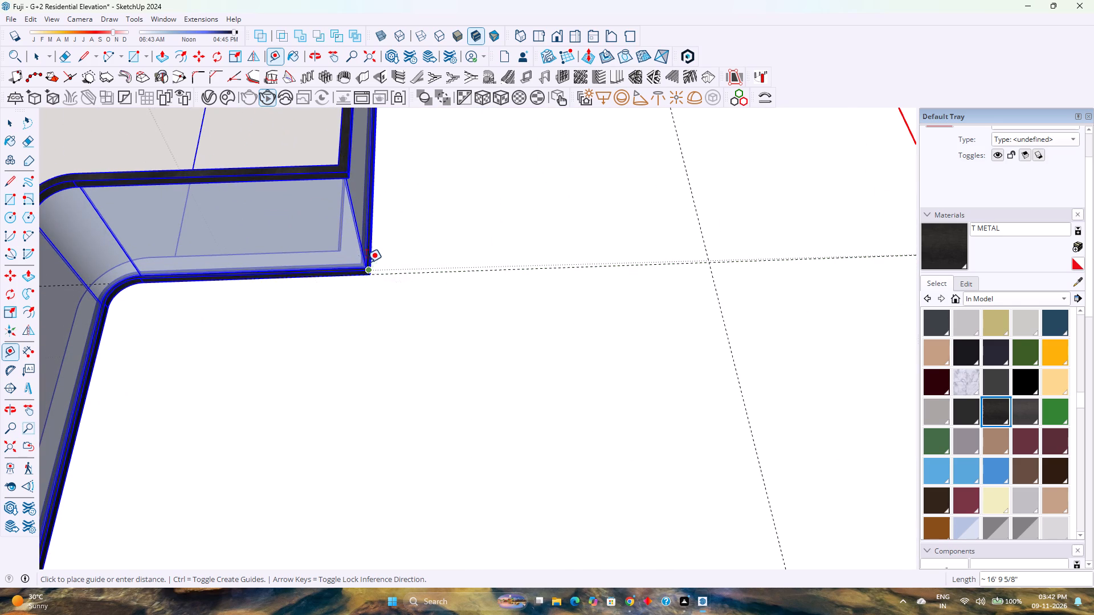
middle_drag(323, 225, 558, 309)
middle_click(558, 309)
scroll(544, 293, down, 5)
middle_drag(275, 318, 496, 277)
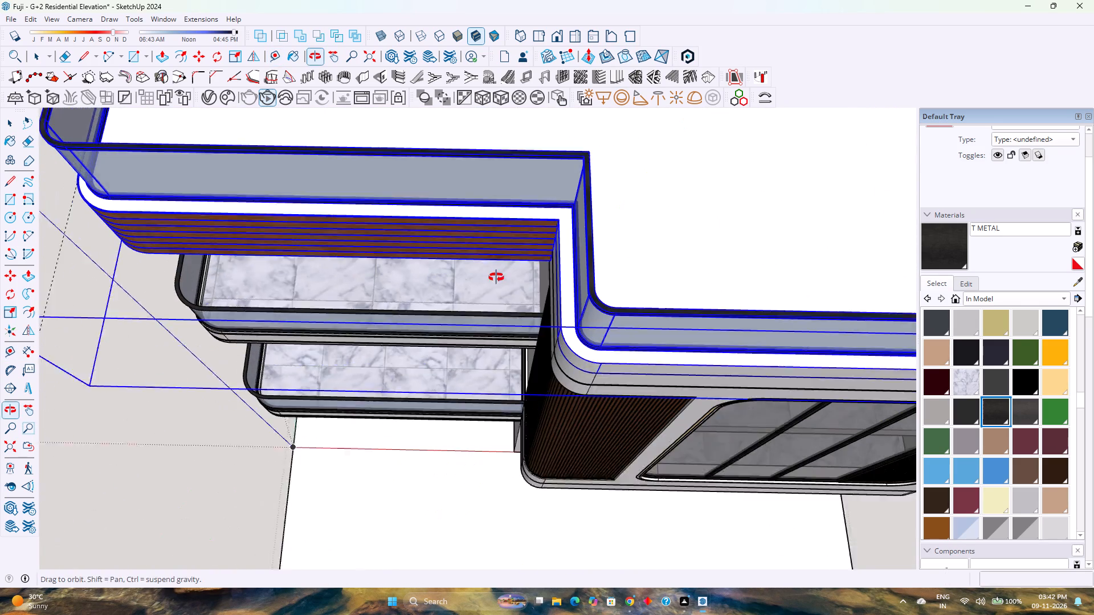
middle_drag(496, 277, 504, 273)
middle_click(504, 273)
click(572, 185)
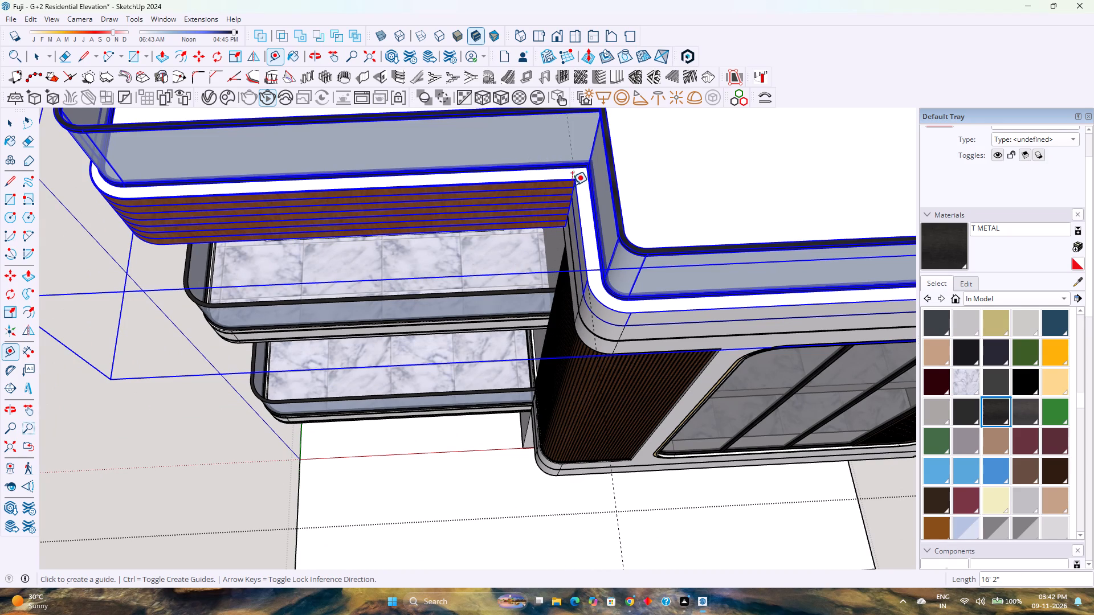
Add a guide 14' behind the front cross guide, towards the rear of the roof.
scroll(569, 185, down, 14)
shift+middle_drag(603, 150, 440, 445)
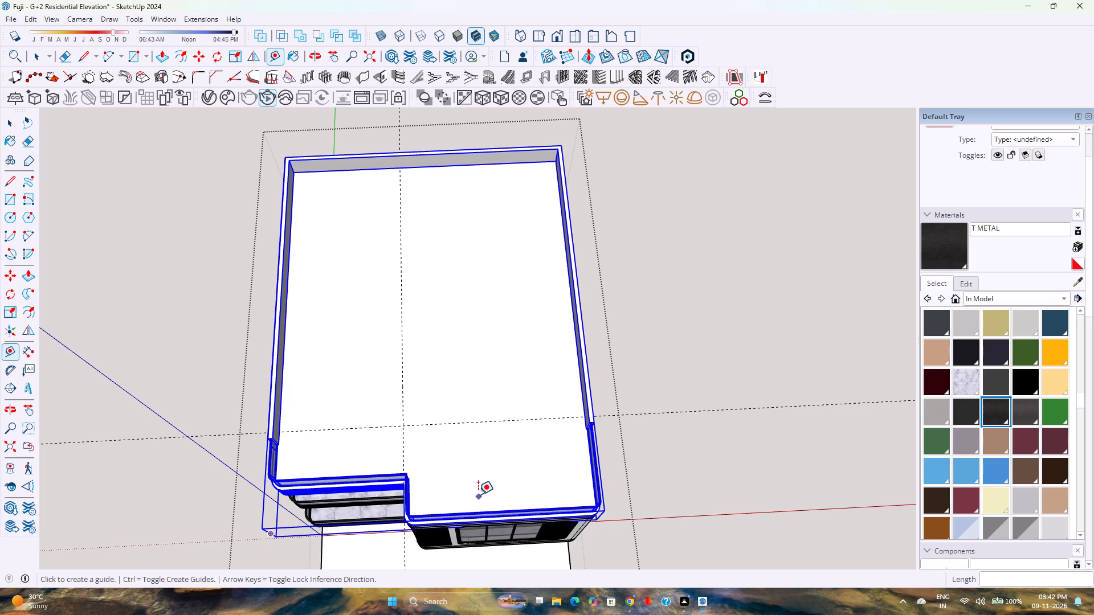
click(535, 419)
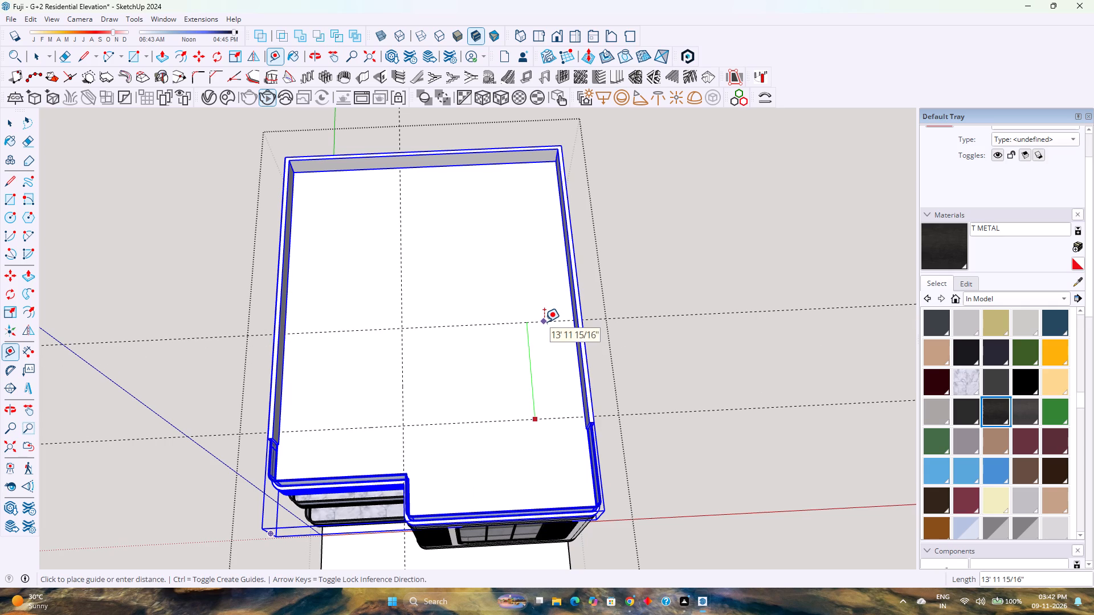
text(14)
key(apostrophe)
key(Return)
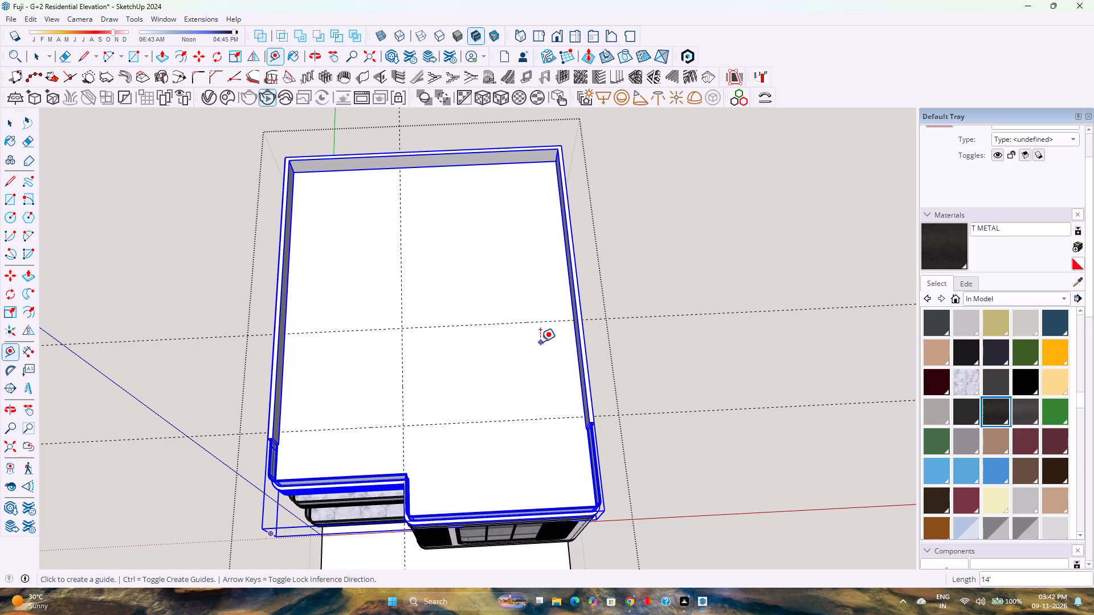
Draw a 23' 11" by 14' rectangle on the roof slab between the guides and the side parapet opposite the balconies.
scroll(540, 347, up, 3)
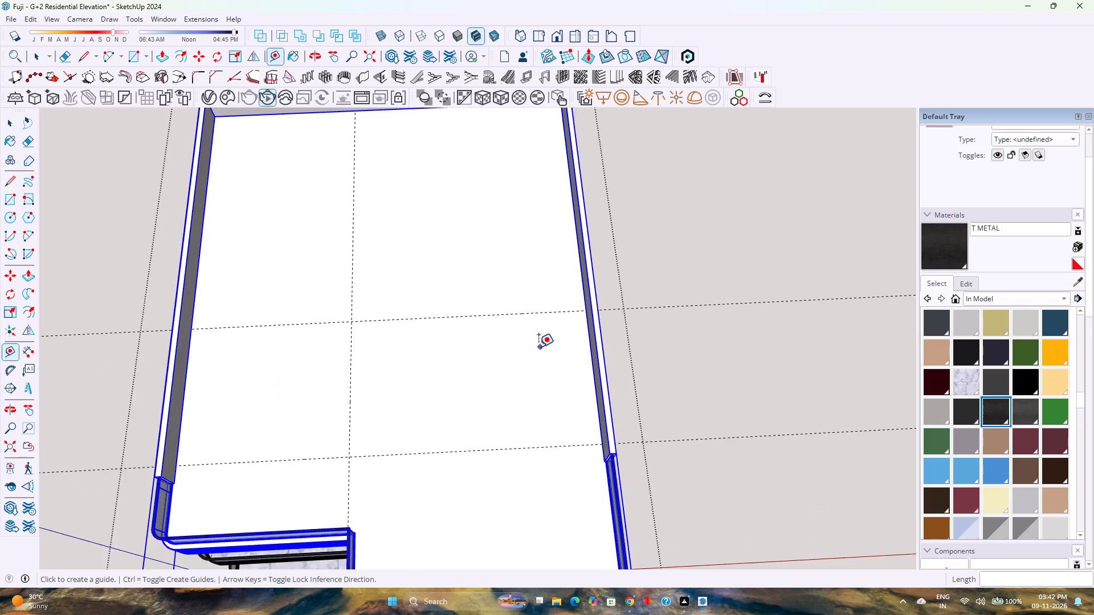
scroll(538, 347, down, 2)
middle_drag(540, 372, 537, 341)
middle_click(537, 340)
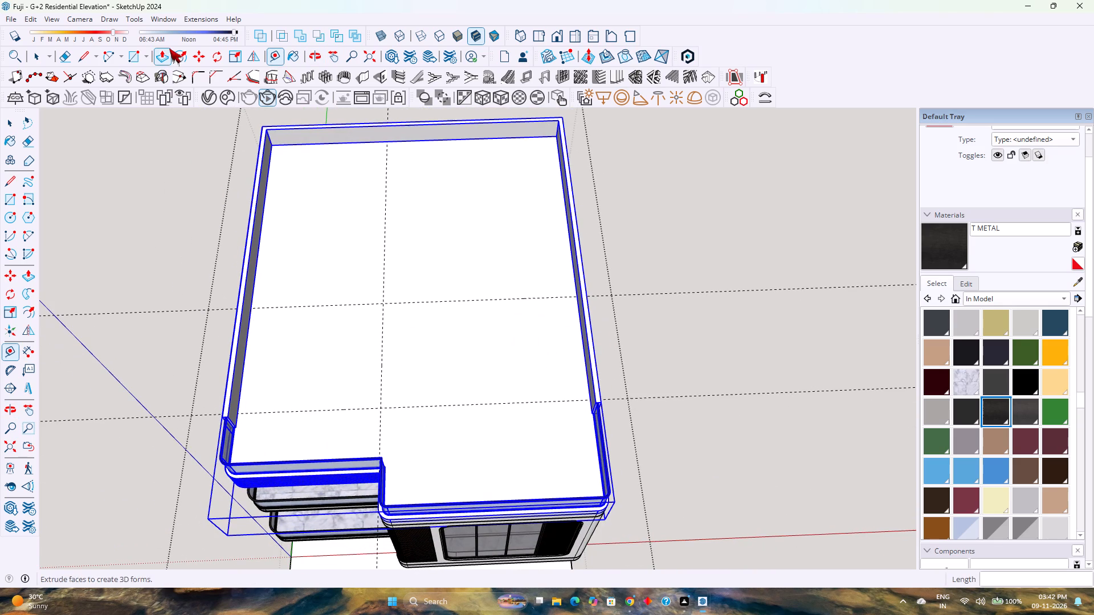
click(127, 56)
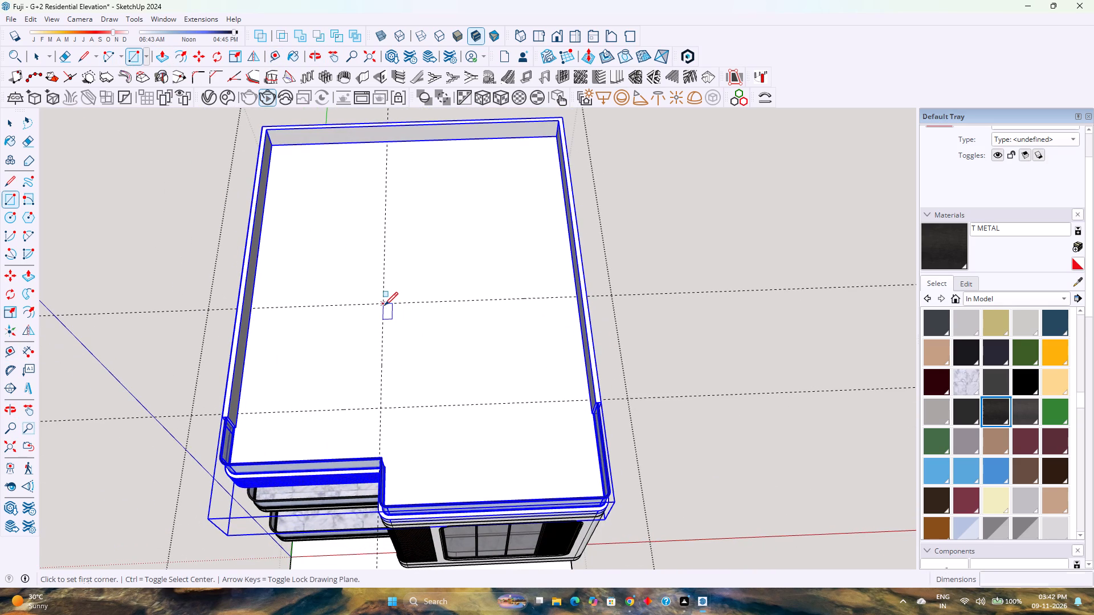
click(385, 305)
click(590, 399)
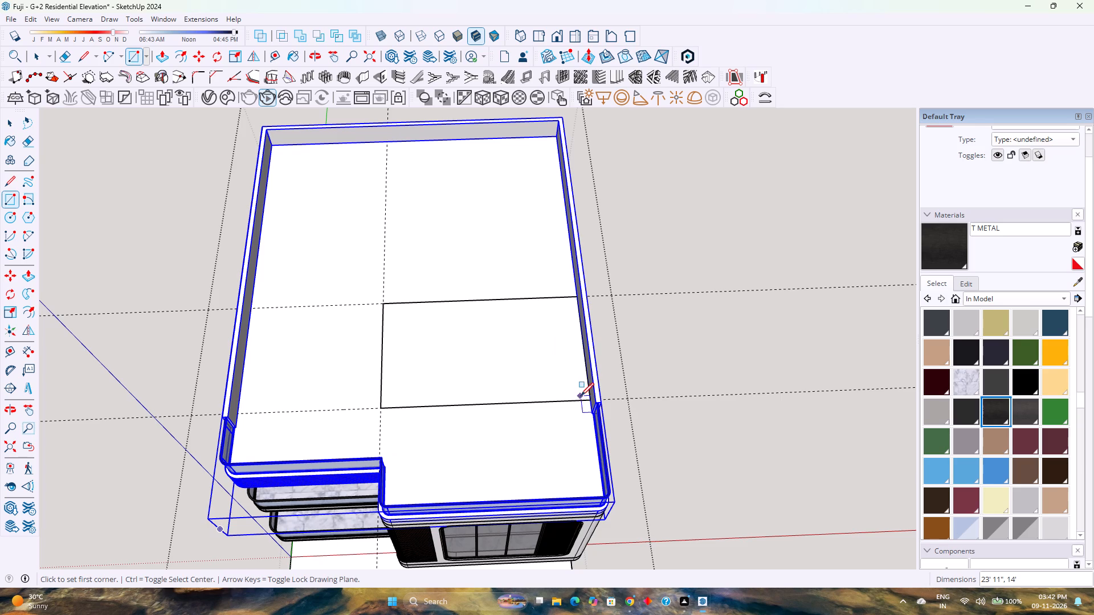
Make the roof rectangle's face and edges into a group.
key(space)
double_click(538, 373)
right_click(538, 373)
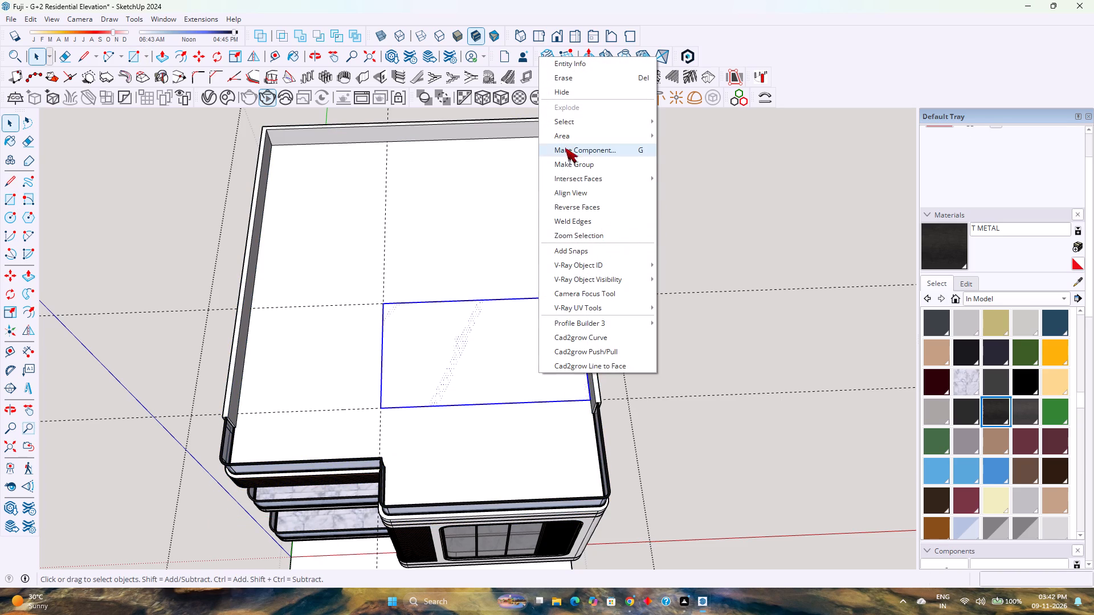
click(572, 161)
Open the rectangle's group and extrude its face upward 7' with Push/Pull.
double_click(478, 350)
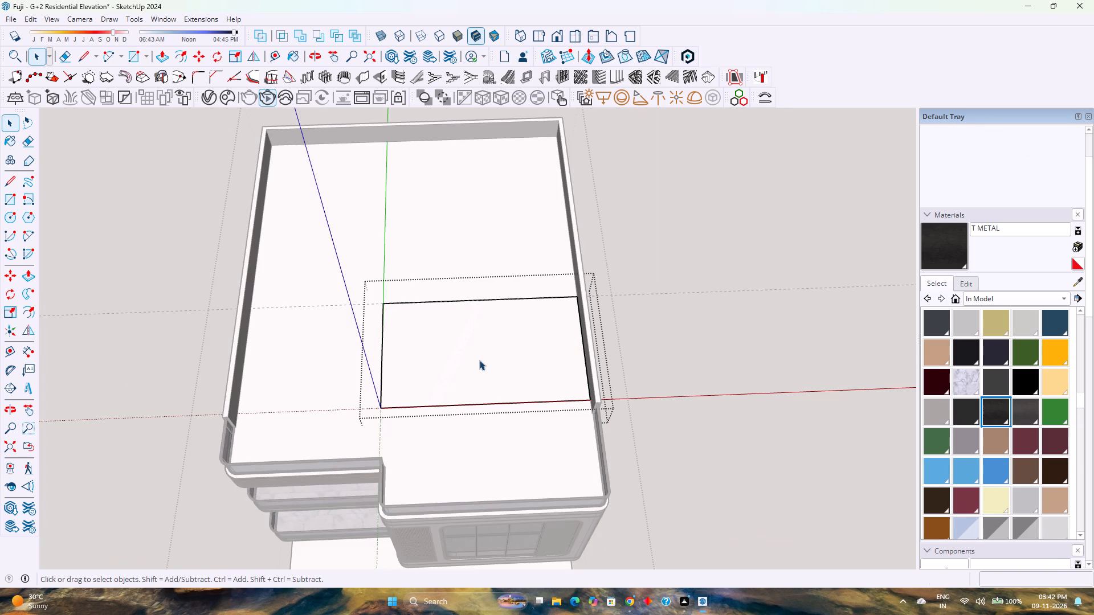
key(p)
click(477, 362)
text(7')
key(Return)
scroll(484, 315, down, 4)
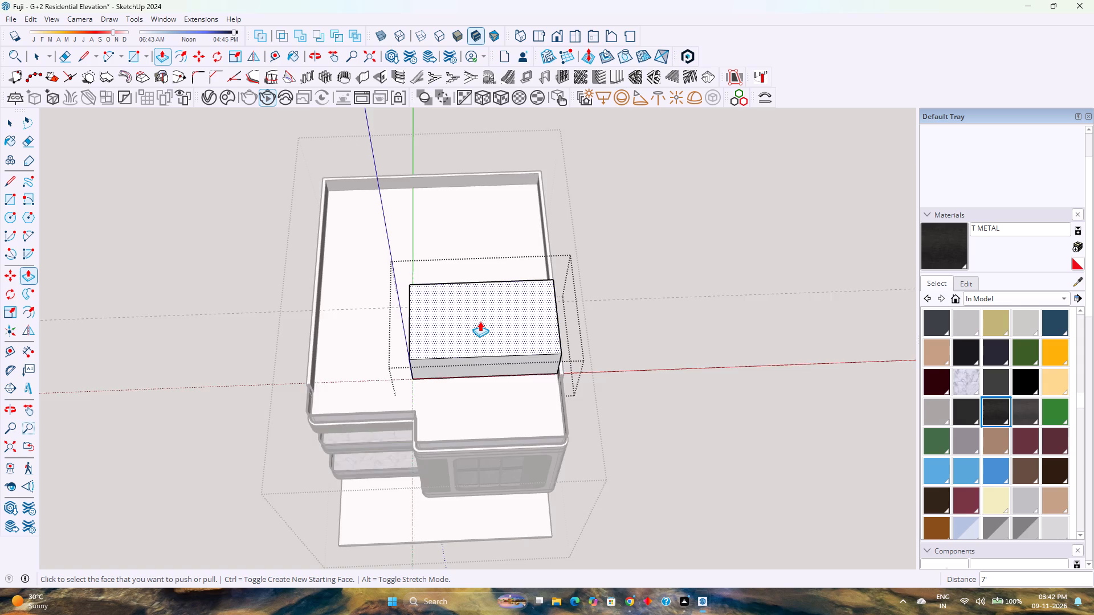
Close the roof block's group and examine its height above the parapet from the front.
scroll(480, 321, down, 3)
scroll(472, 359, up, 1)
middle_drag(472, 359, 519, 167)
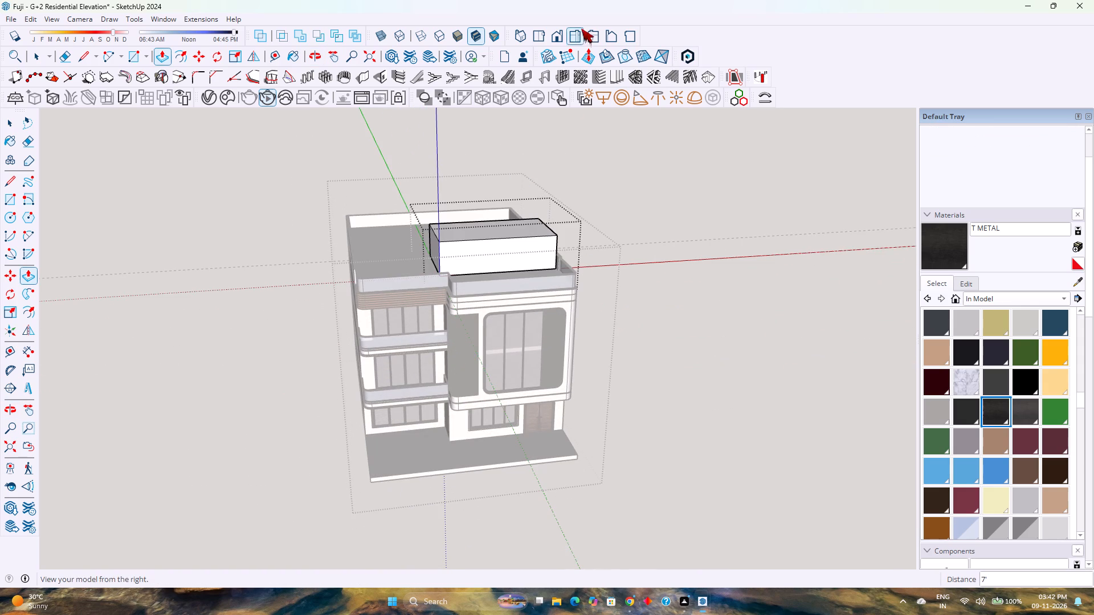
click(558, 39)
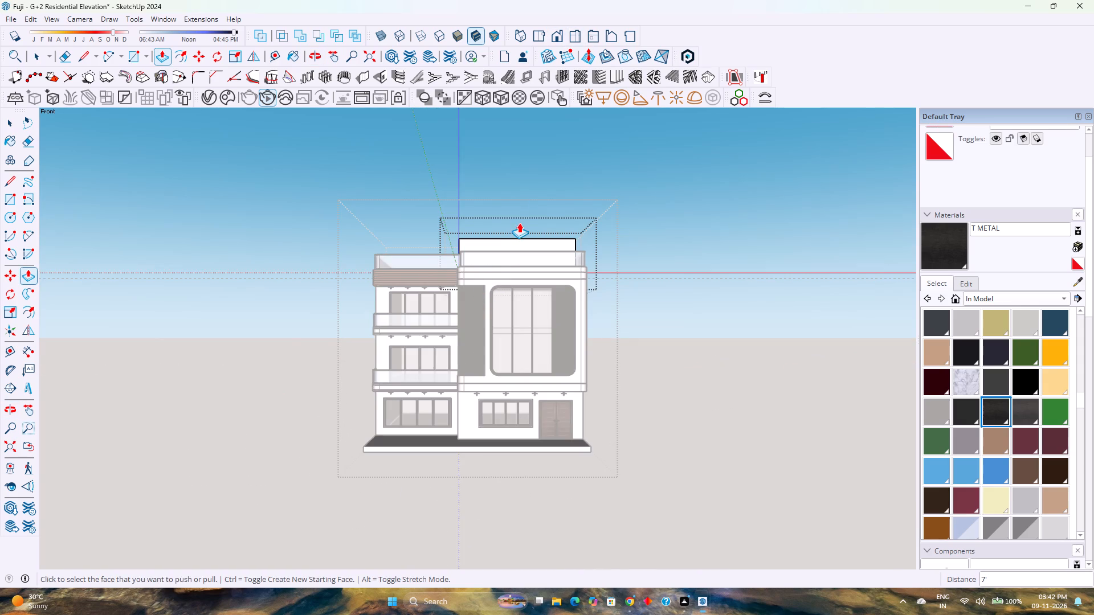
scroll(497, 229, up, 3)
middle_drag(499, 251, 513, 214)
middle_click(513, 214)
middle_click(513, 215)
middle_drag(510, 222, 480, 244)
middle_click(480, 244)
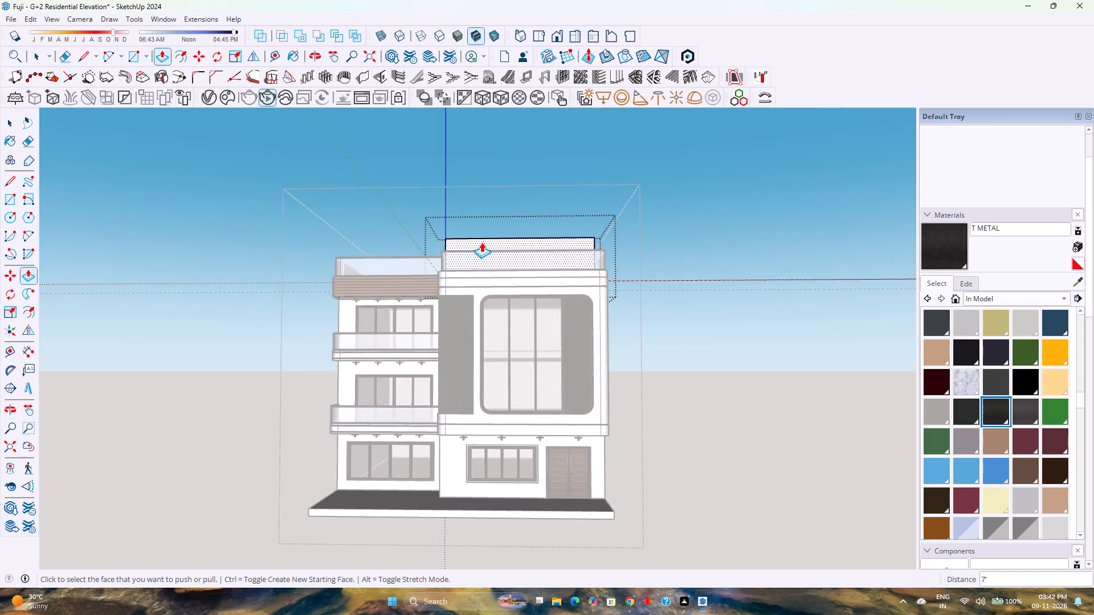
scroll(482, 241, up, 3)
key(space)
click(688, 241)
scroll(529, 274, up, 1)
middle_drag(528, 272, 537, 289)
middle_click(537, 289)
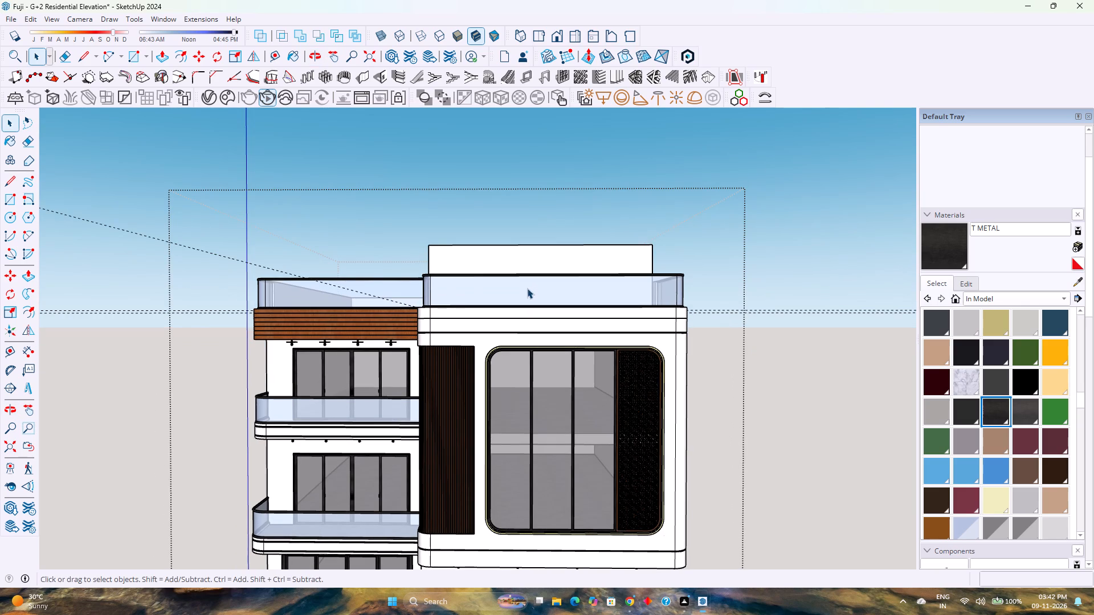
Delete all the guides in the current editing context around the rooftop block.
middle_drag(527, 288, 514, 457)
middle_click(515, 458)
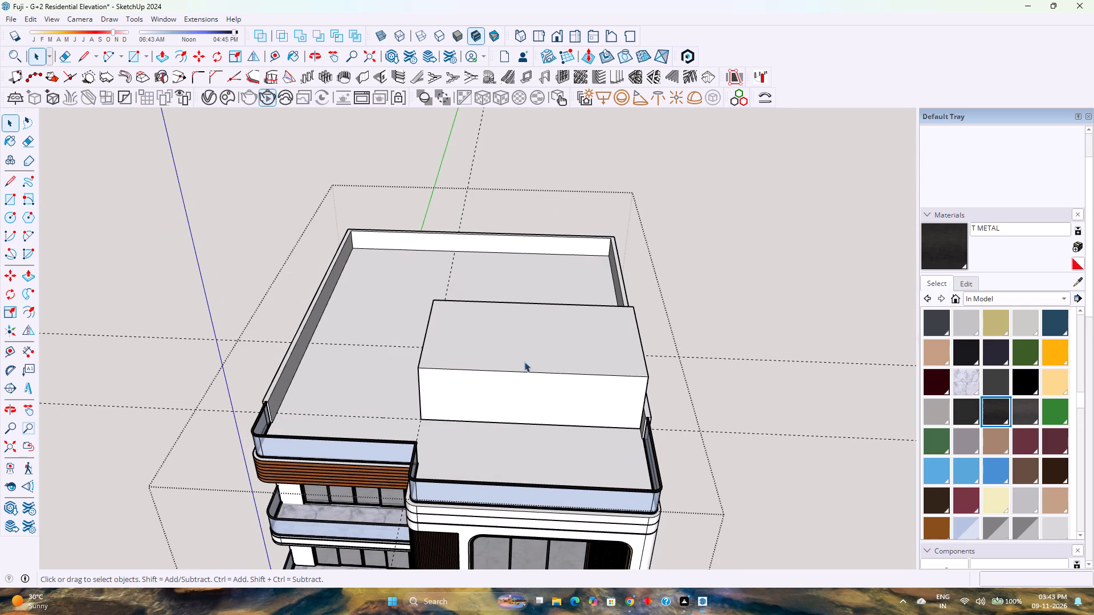
click(38, 18)
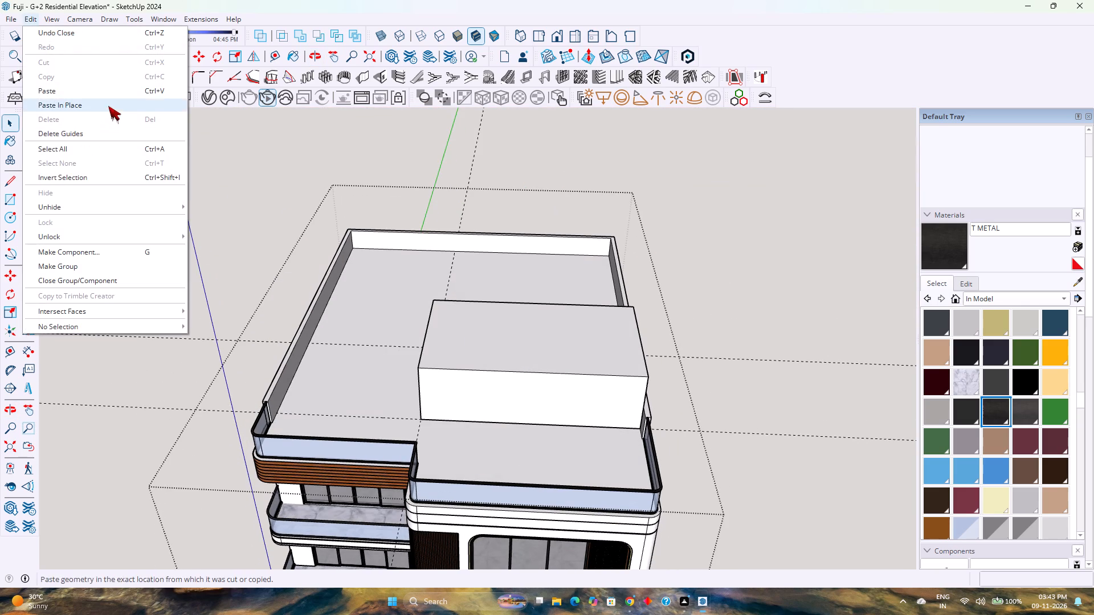
click(117, 129)
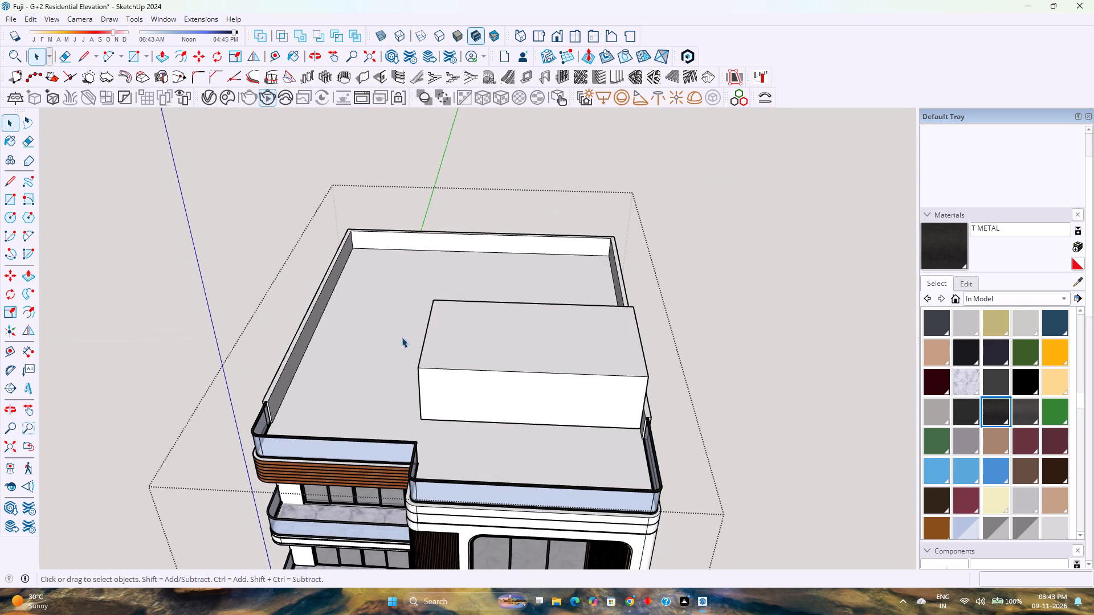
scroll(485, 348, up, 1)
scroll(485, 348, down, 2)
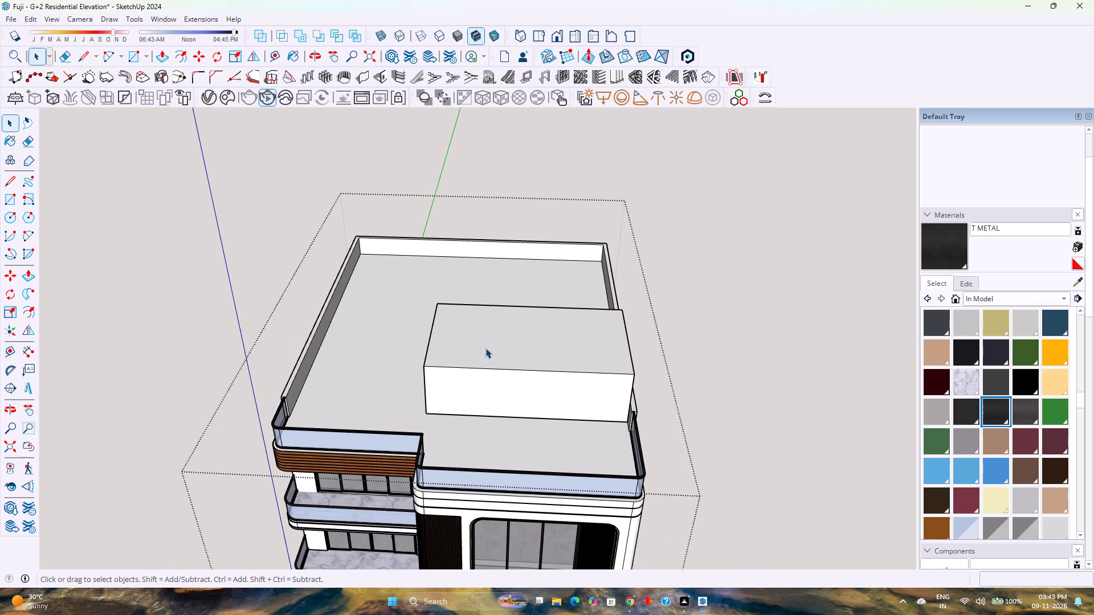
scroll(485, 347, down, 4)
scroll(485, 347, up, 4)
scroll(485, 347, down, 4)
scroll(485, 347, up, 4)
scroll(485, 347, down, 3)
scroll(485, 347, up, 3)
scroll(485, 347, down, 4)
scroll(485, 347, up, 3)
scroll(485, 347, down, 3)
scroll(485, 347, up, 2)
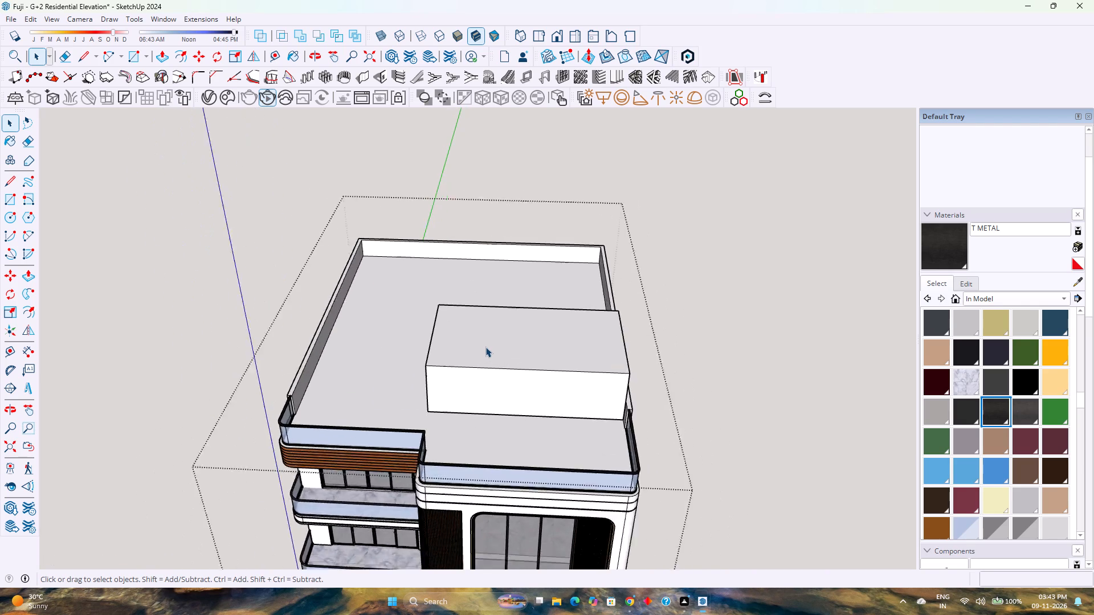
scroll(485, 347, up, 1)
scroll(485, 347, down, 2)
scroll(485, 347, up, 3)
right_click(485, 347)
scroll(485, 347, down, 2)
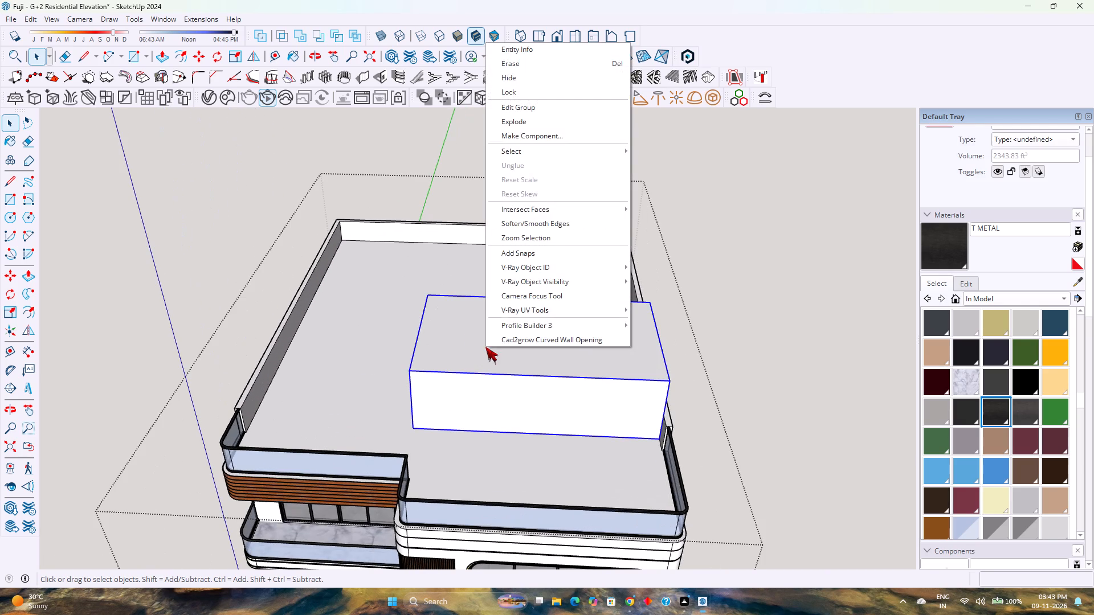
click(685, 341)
Open the rooftop block's group for editing.
double_click(595, 366)
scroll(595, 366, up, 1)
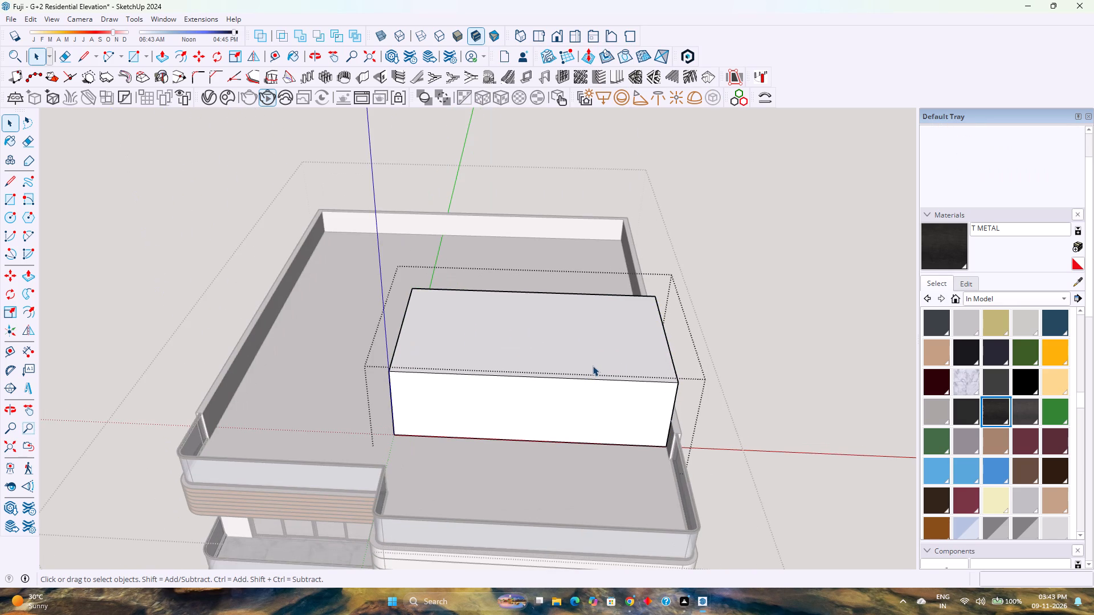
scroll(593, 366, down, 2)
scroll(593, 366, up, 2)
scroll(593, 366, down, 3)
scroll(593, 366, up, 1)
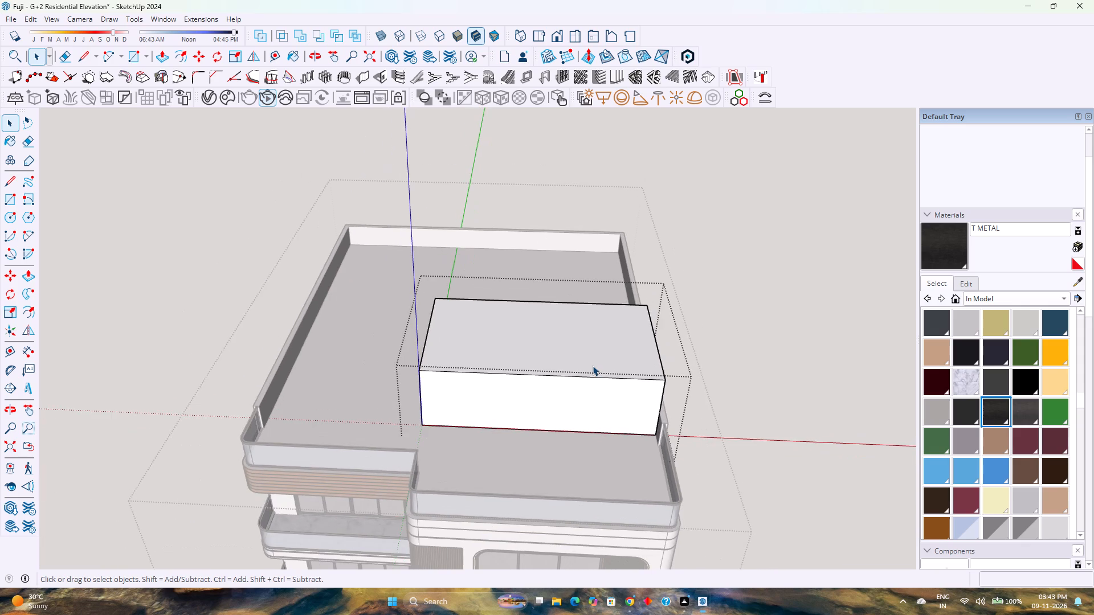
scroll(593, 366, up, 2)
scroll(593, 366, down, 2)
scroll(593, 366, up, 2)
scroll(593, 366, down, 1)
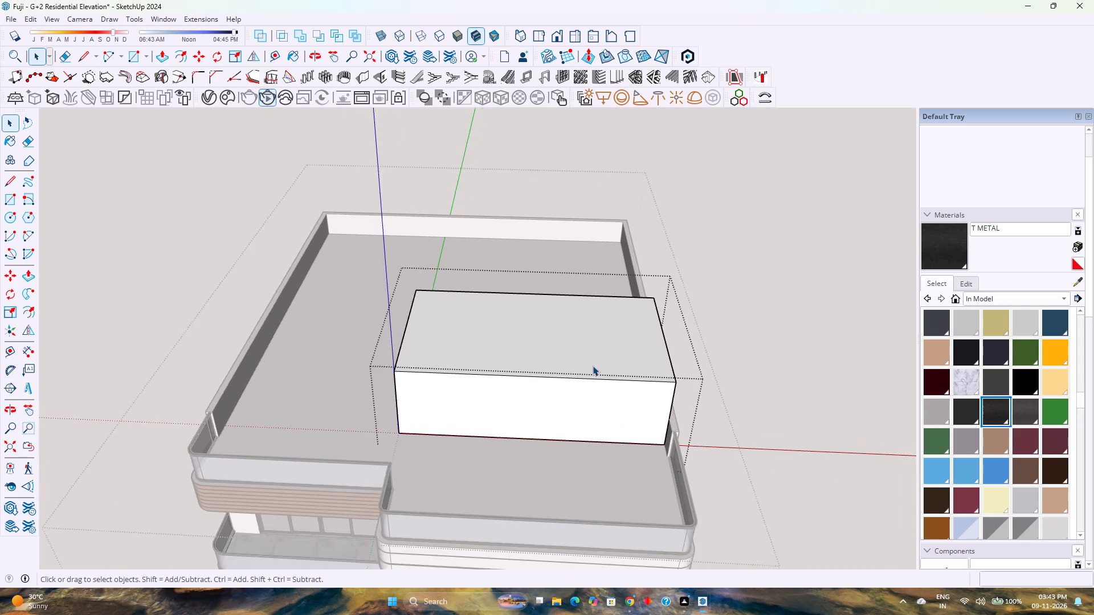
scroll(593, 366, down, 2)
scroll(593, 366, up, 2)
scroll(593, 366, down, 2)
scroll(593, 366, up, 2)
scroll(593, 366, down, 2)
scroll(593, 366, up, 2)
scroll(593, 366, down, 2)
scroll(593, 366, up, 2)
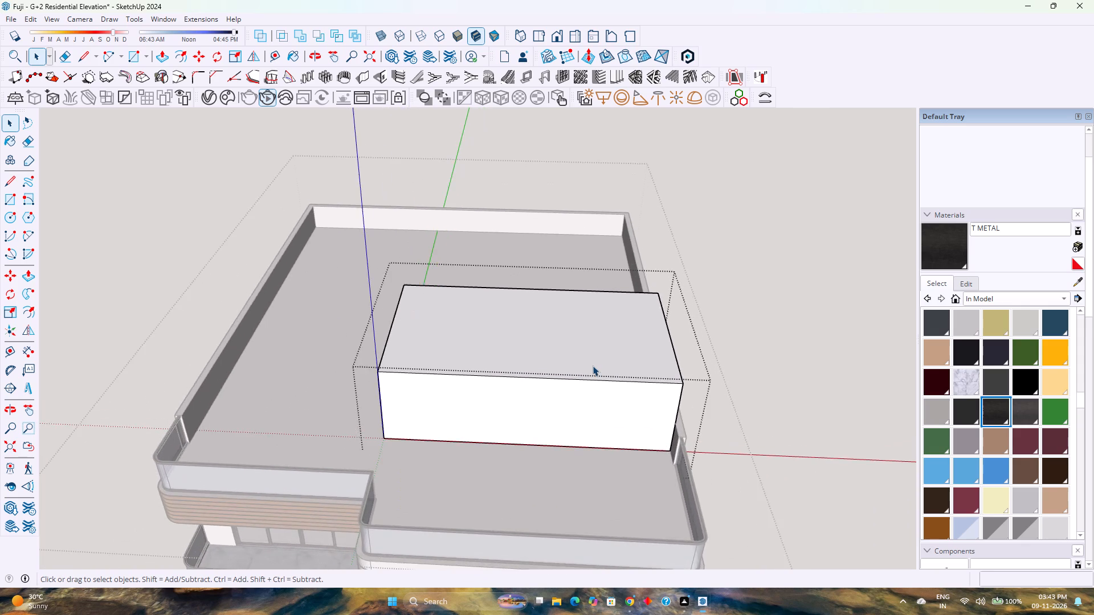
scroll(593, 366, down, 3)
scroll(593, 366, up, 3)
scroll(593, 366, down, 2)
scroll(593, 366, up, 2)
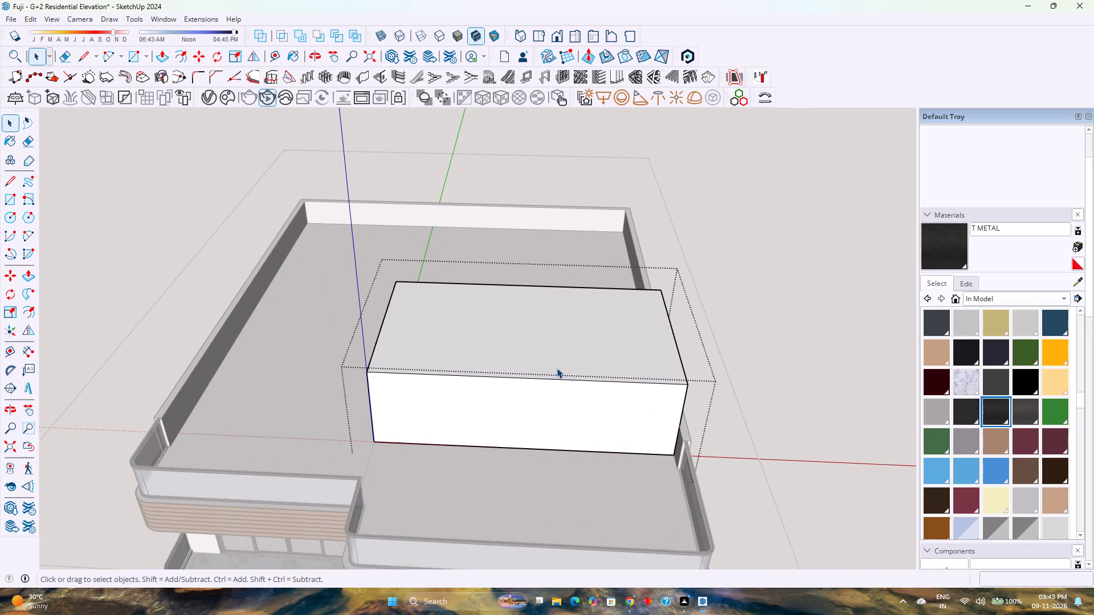
Add a guide 2' inward from each of the four edges of the rooftop block's top face.
scroll(557, 368, up, 2)
middle_drag(565, 366, 526, 455)
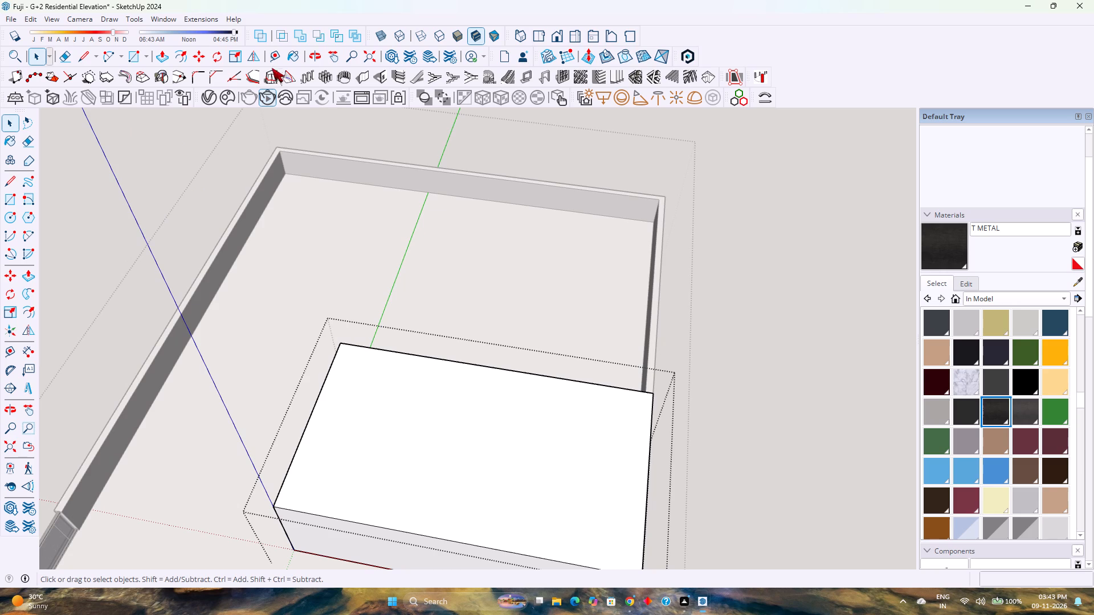
click(280, 58)
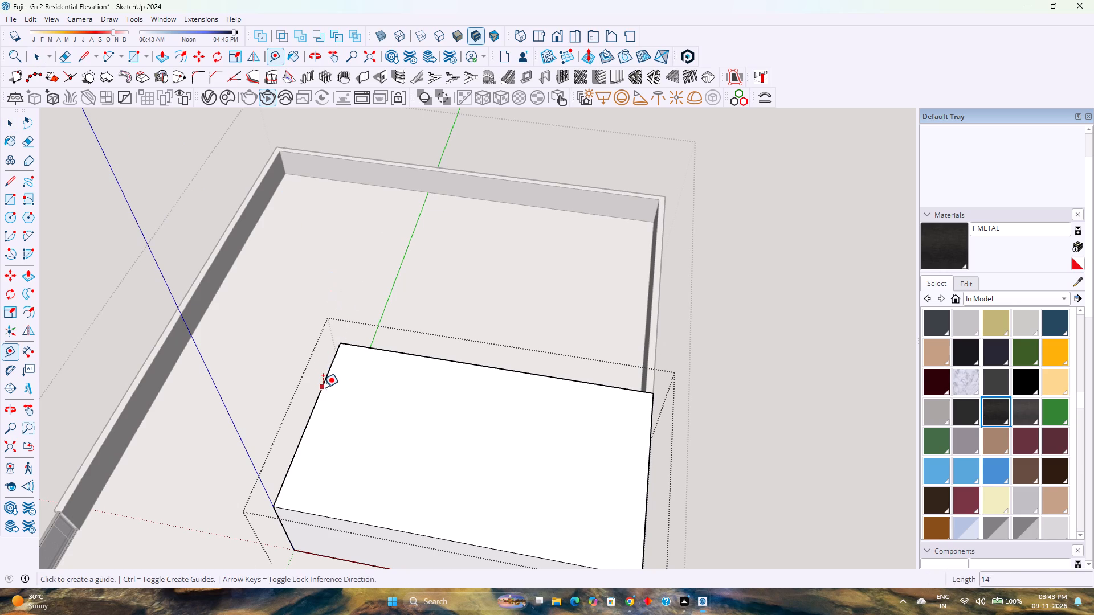
click(323, 387)
text(2')
key(Return)
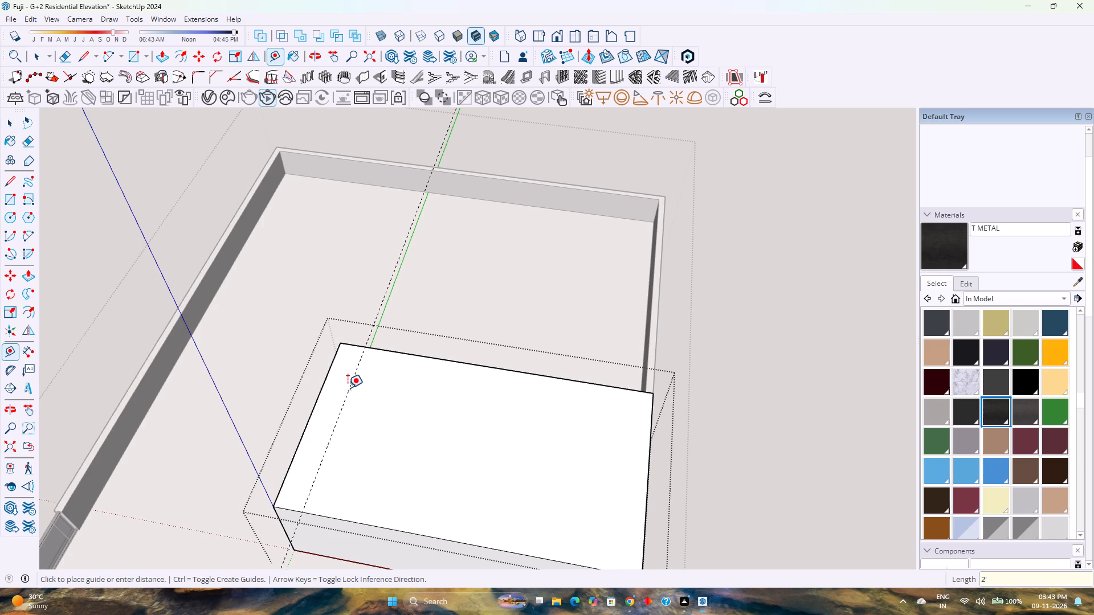
click(412, 355)
text(2')
key(Return)
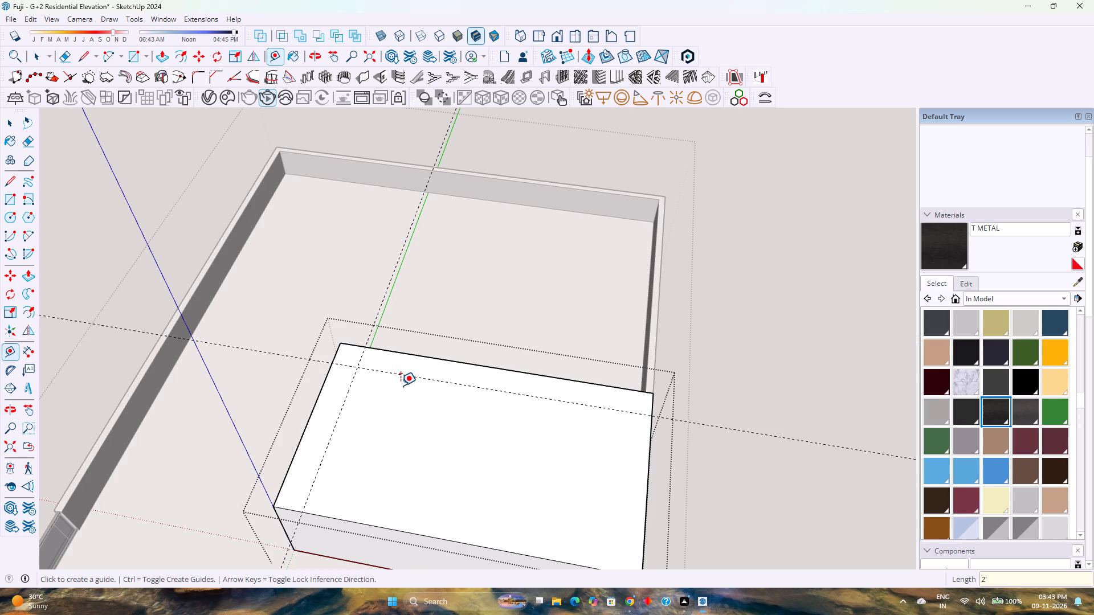
scroll(401, 386, down, 2)
click(417, 504)
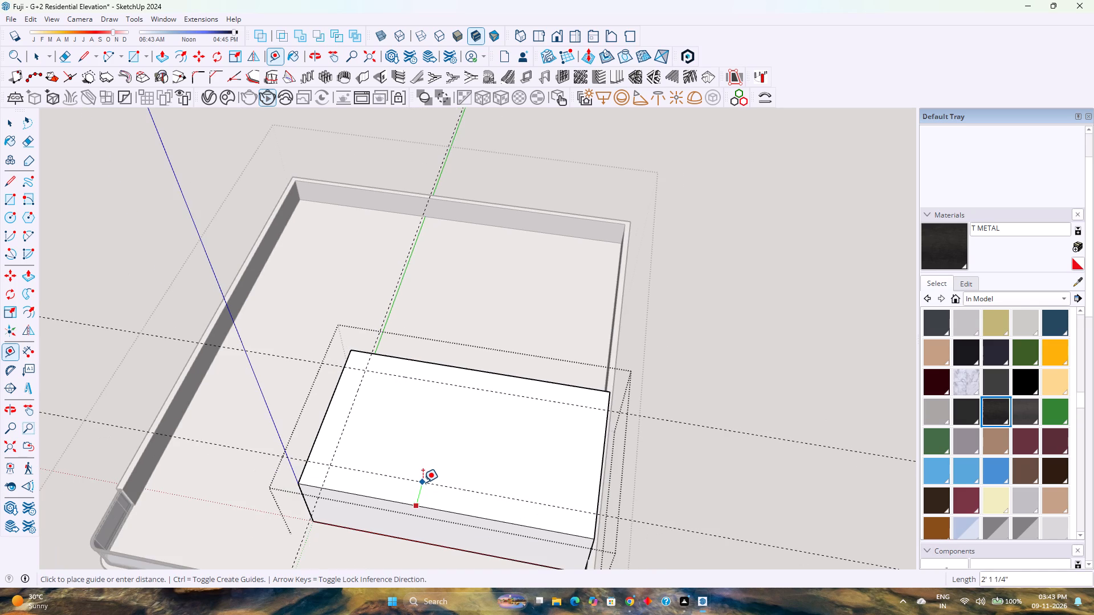
text(2')
key(Return)
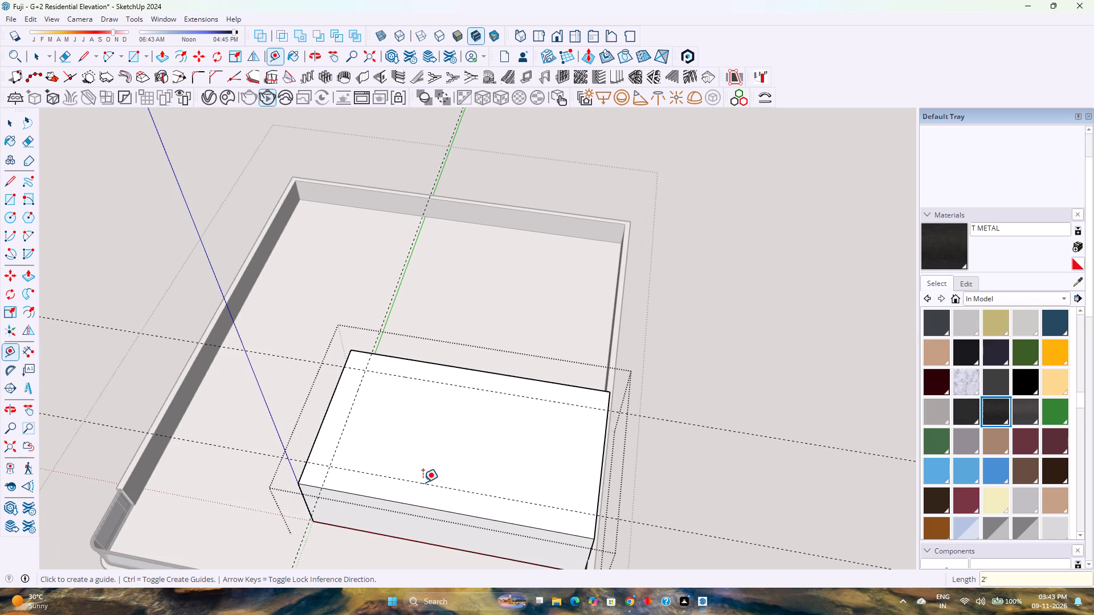
click(602, 454)
text(2')
key(Return)
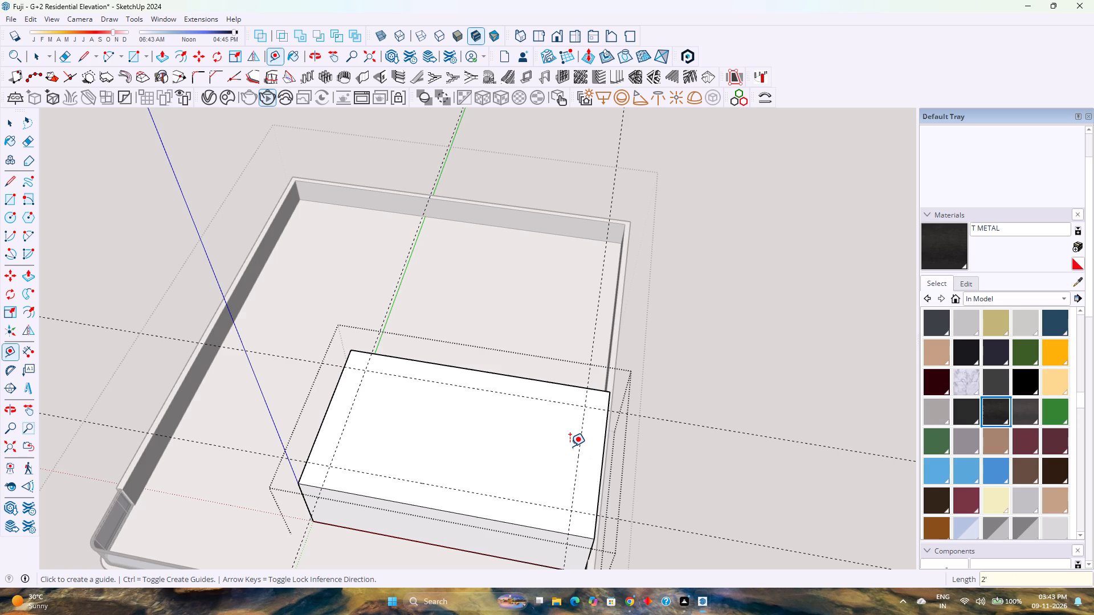
Draw a 2' radius arc across the top face's front corner on the balcony side, between the guide intersections with its edges.
key(a)
scroll(317, 474, up, 1)
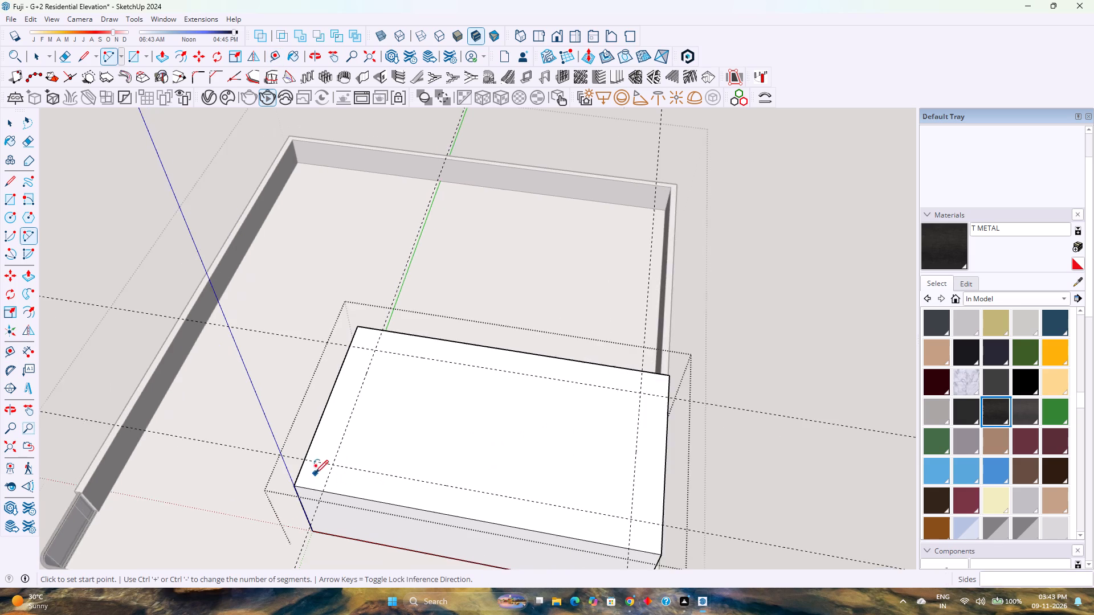
scroll(315, 473, up, 5)
click(302, 455)
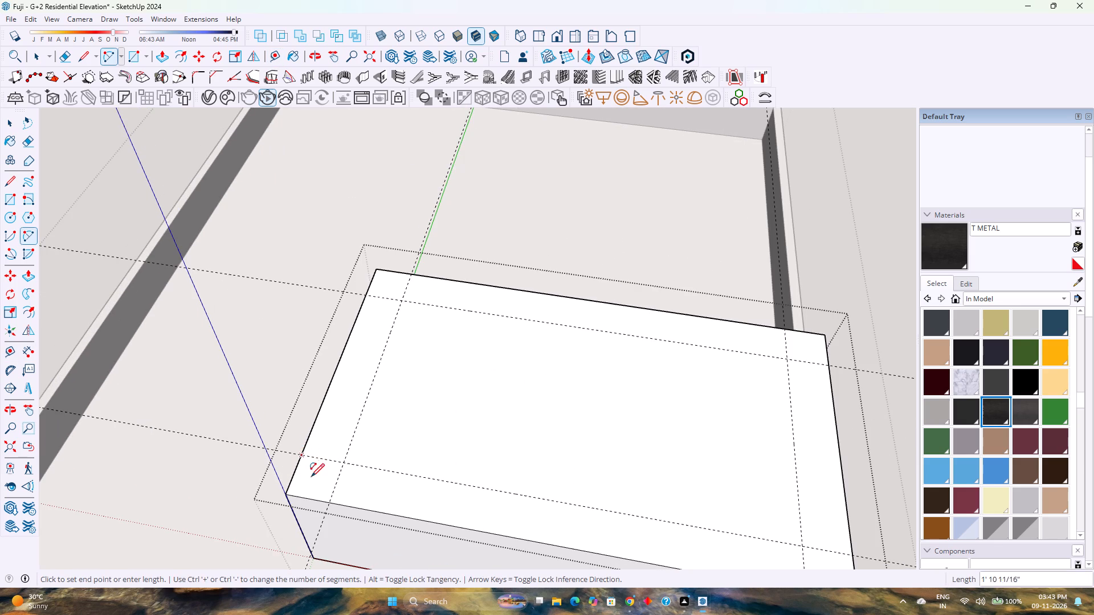
double_click(327, 503)
Set the segment count of the balcony-side corner arc, trying 180 first and using 120.
key(space)
click(309, 493)
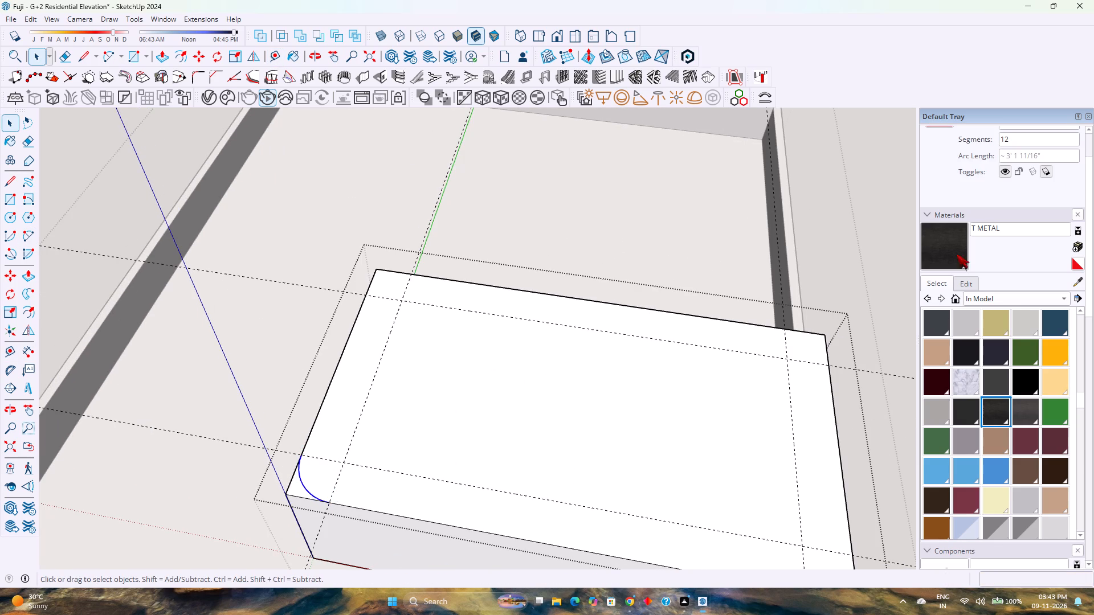
click(1061, 141)
scroll(1061, 141, up, 2)
double_click(1034, 207)
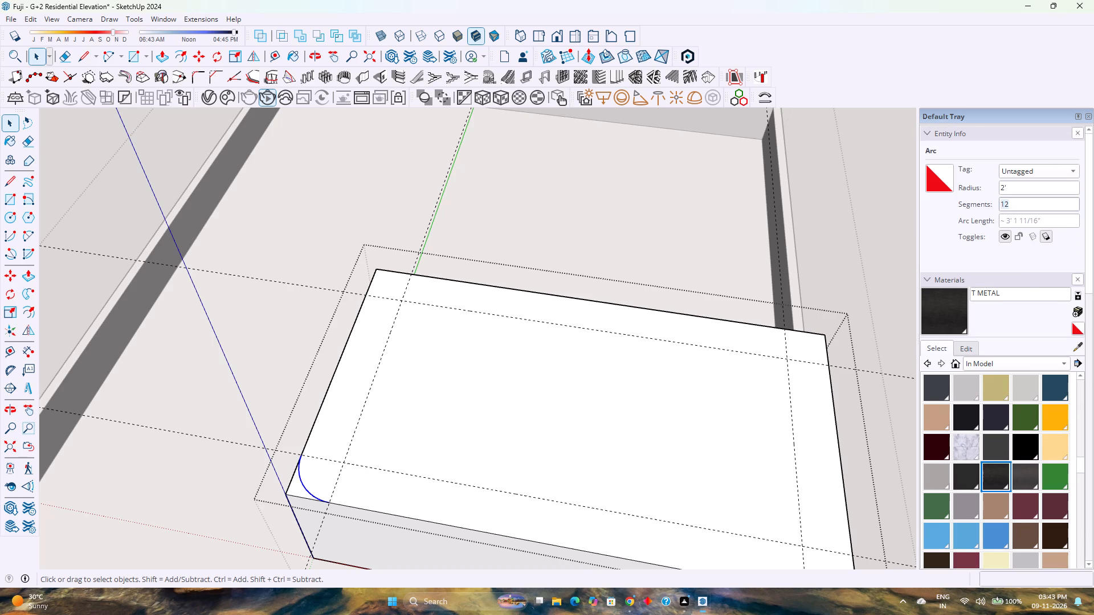
text(180)
key(Return)
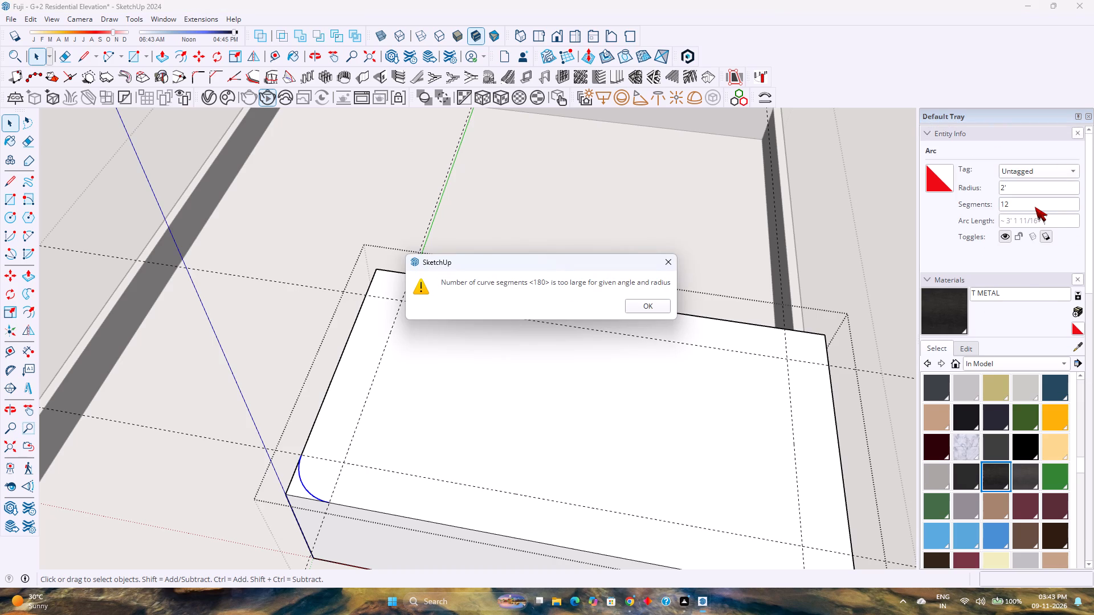
click(643, 303)
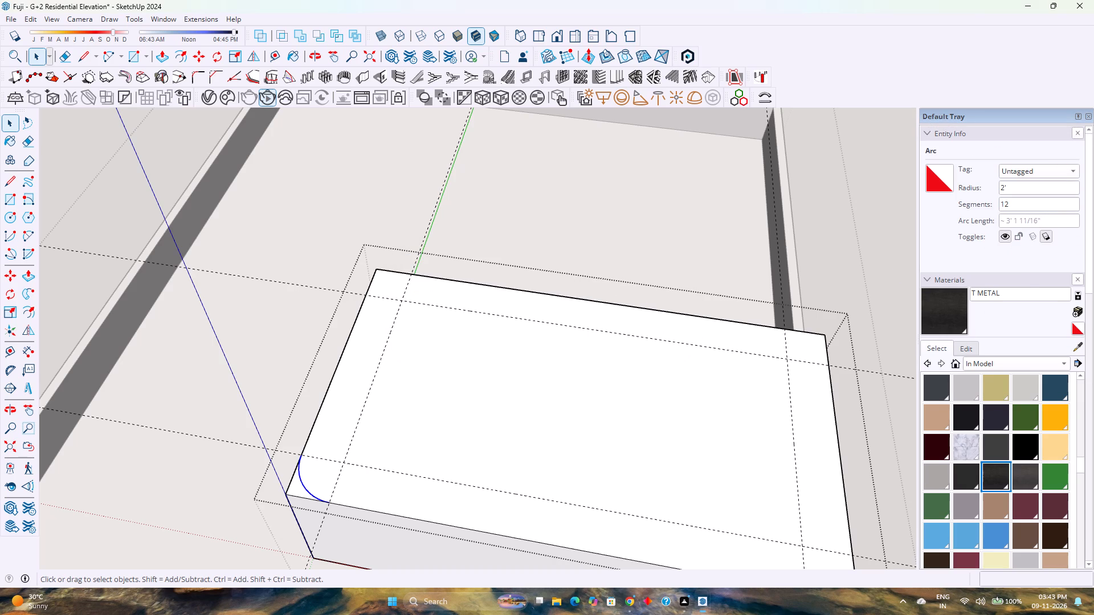
click(1020, 197)
key(0)
key(Return)
Draw a 2' corner arc across the top face's other front corner, away from the balconies, between the guide intersections.
key(a)
scroll(366, 376, down, 1)
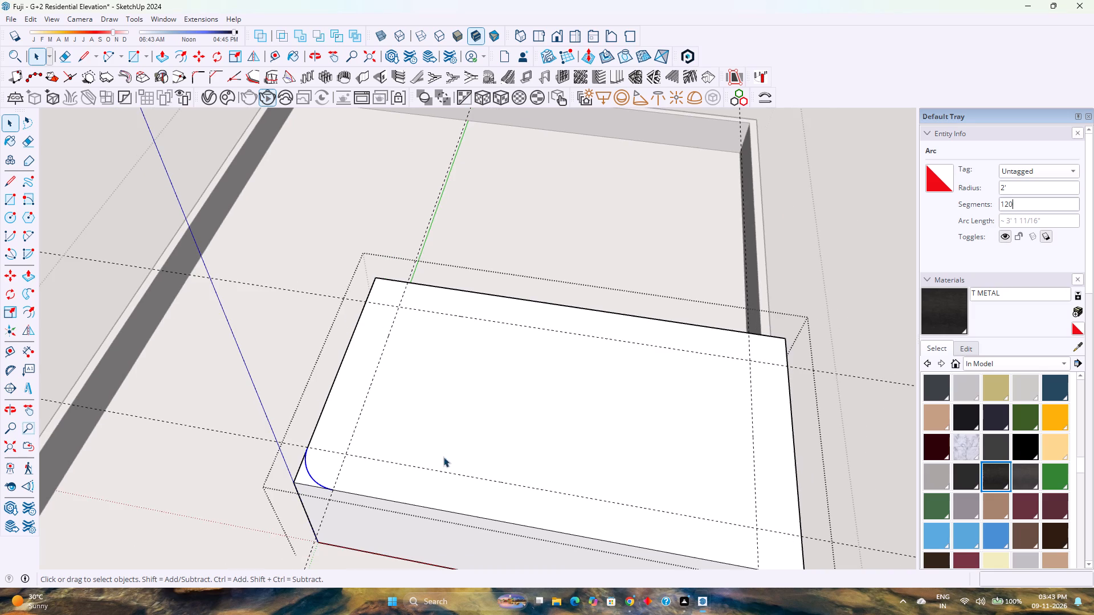
scroll(471, 474, down, 3)
key(a)
click(542, 499)
key(a)
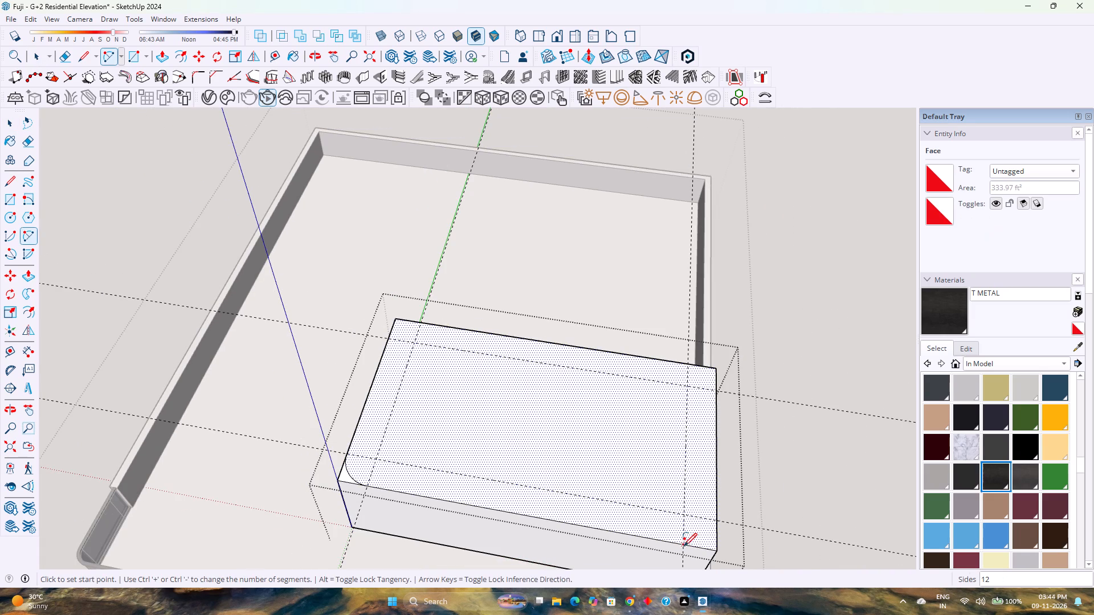
click(681, 546)
double_click(715, 521)
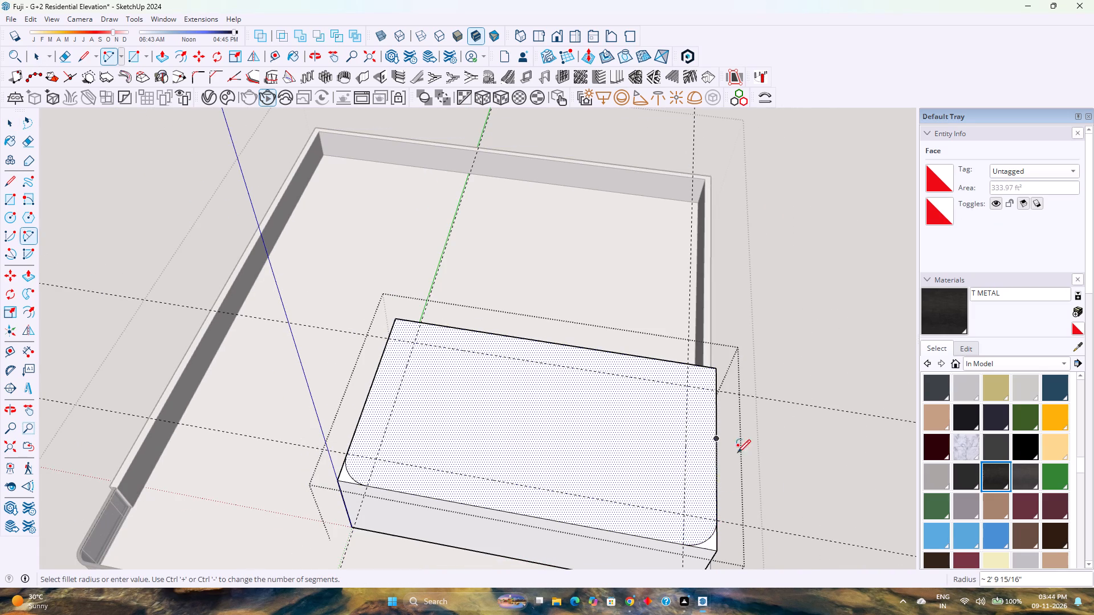
Draw 2' corner arcs across the top face's two rear corners, between the guide intersections with its edges.
click(689, 365)
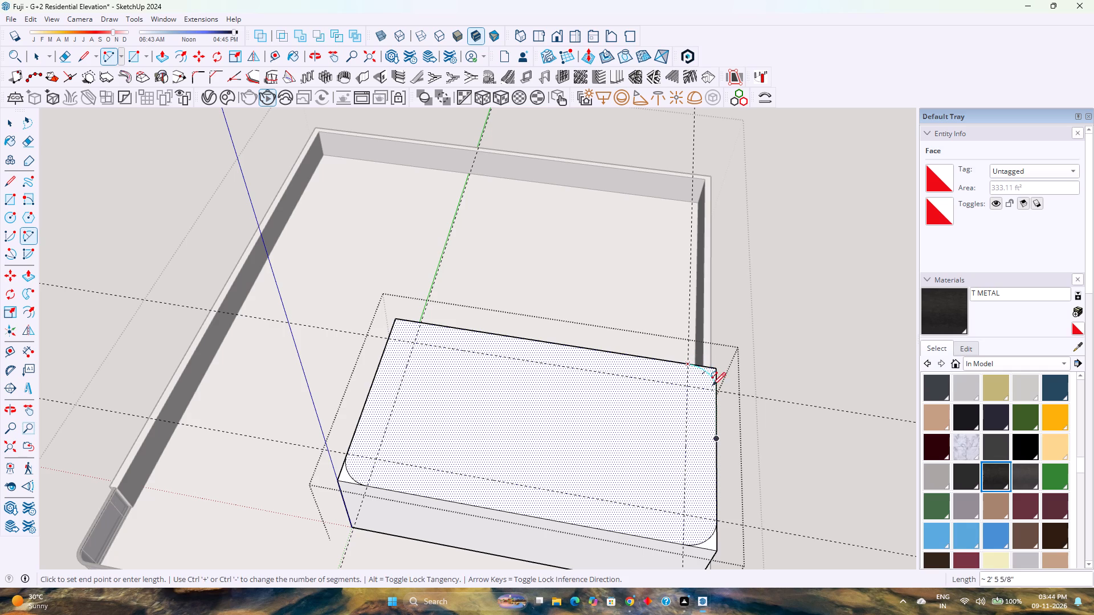
double_click(715, 390)
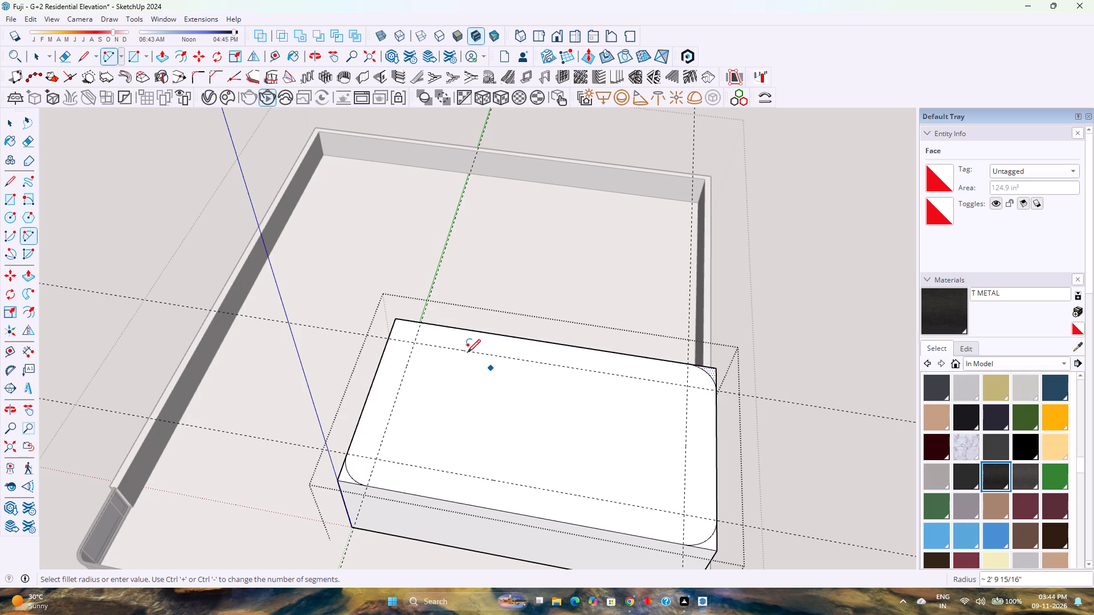
click(390, 339)
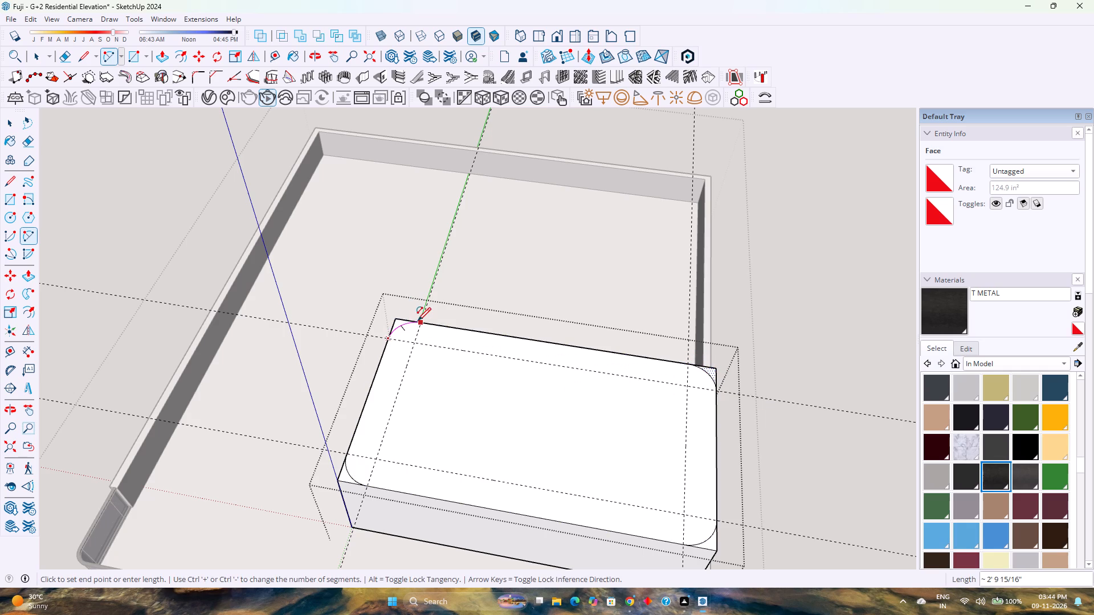
click(421, 321)
click(421, 321)
Set the segment count to 120 for both rear corner arcs and the front corner arc away from the balconies.
key(space)
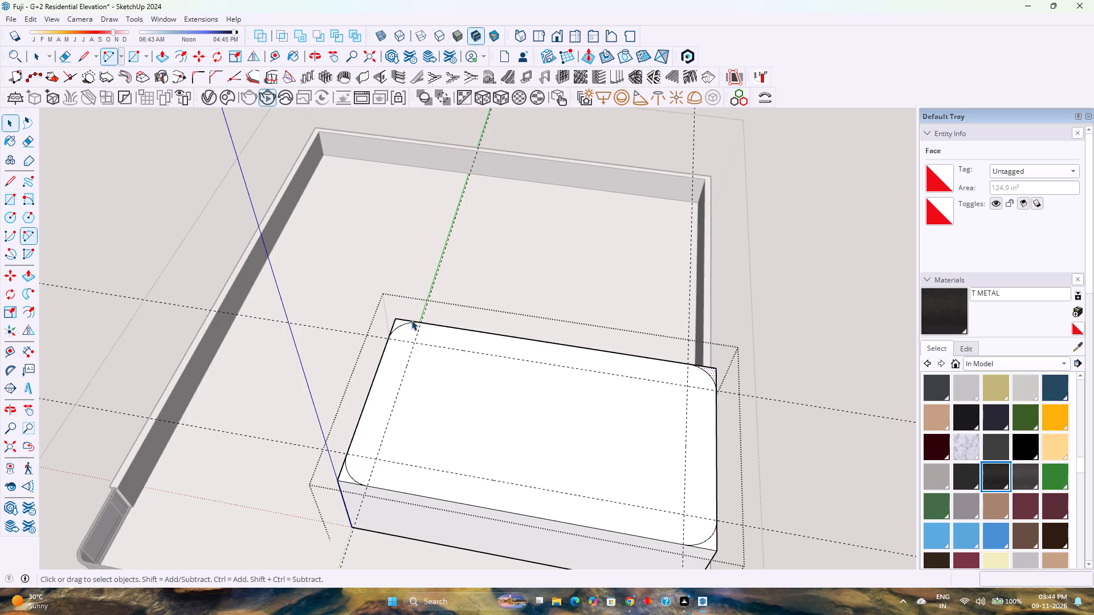
click(403, 325)
click(1020, 201)
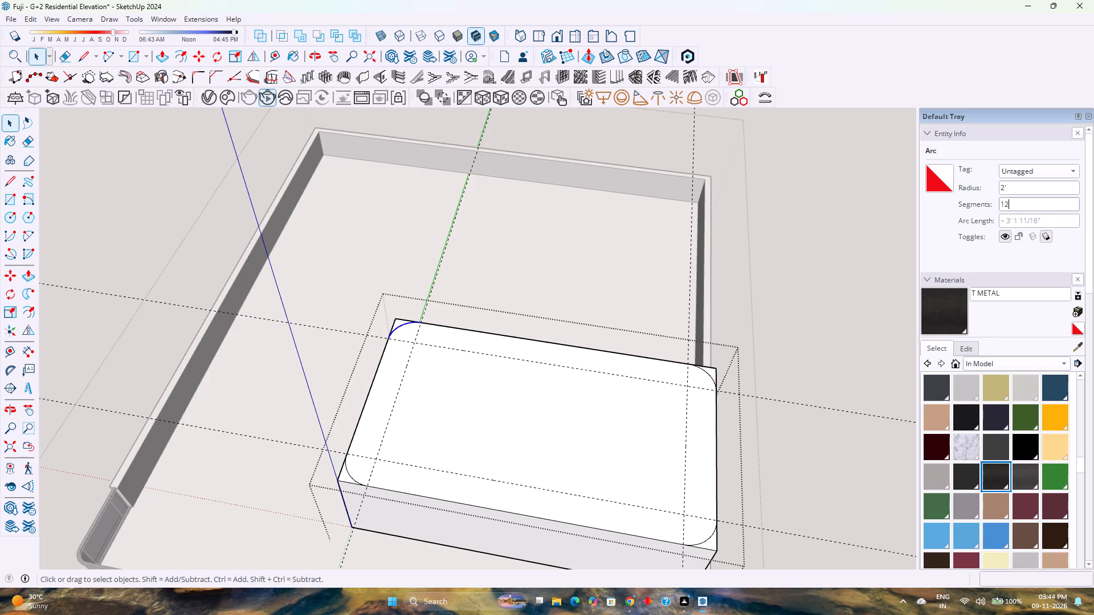
key(0)
key(Return)
click(709, 375)
click(1023, 210)
key(0)
key(Return)
click(709, 538)
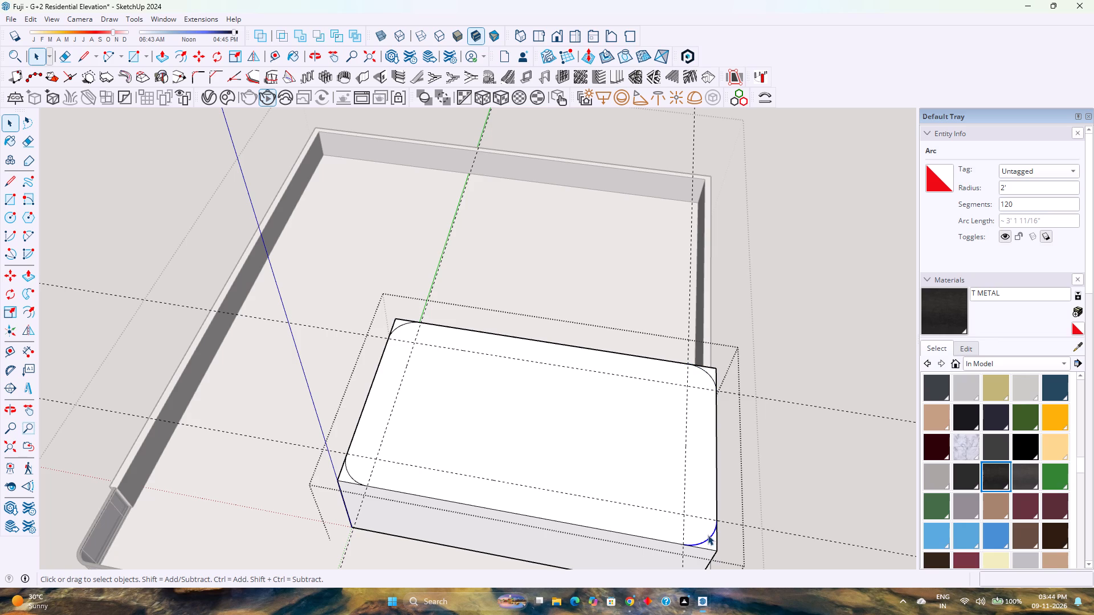
click(1009, 208)
key(0)
key(Return)
Push the four corner pieces outside the arcs down 7' to cut them away and round the rooftop block's vertical corners.
scroll(475, 323, down, 3)
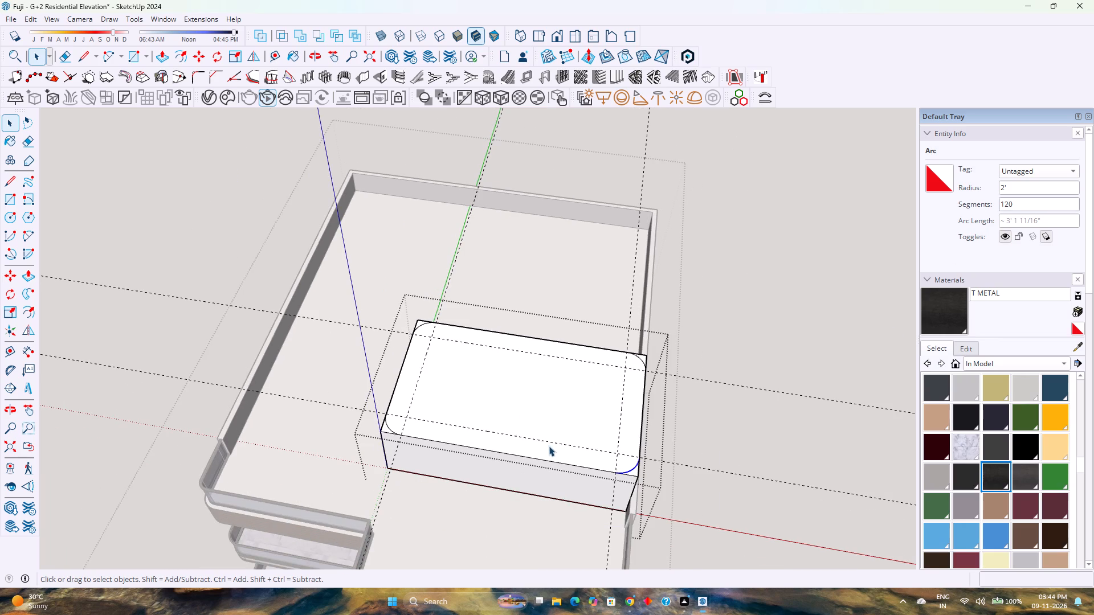
click(552, 452)
key(p)
key(Escape)
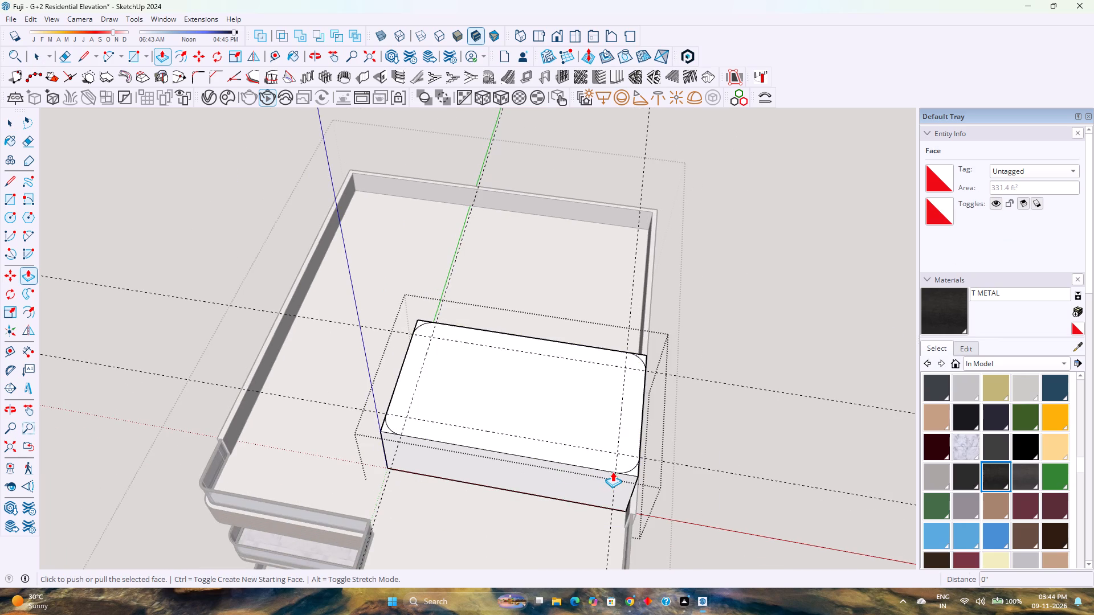
click(635, 473)
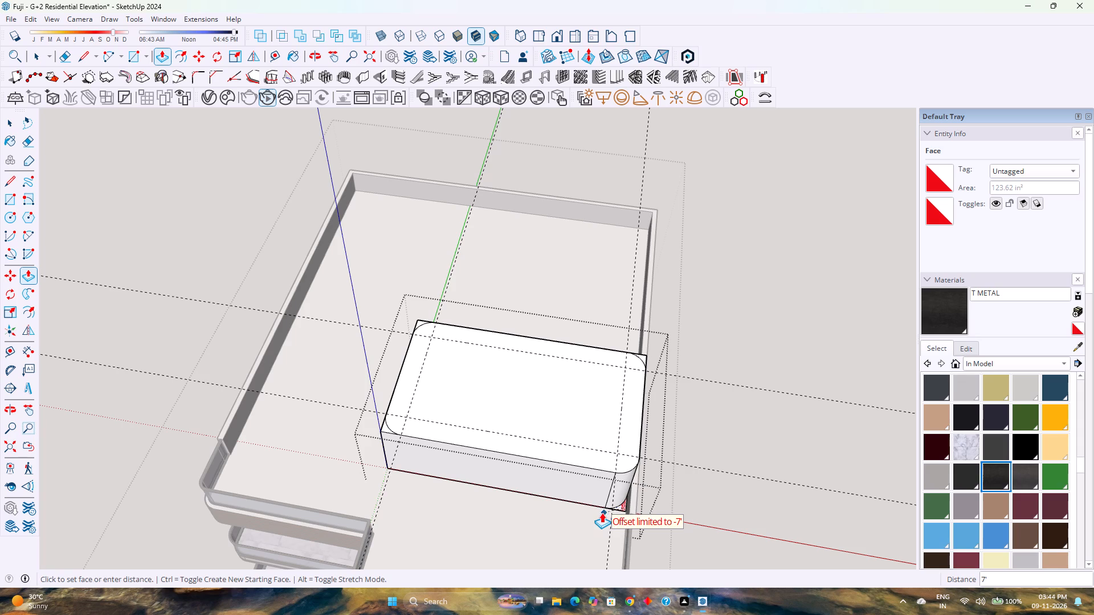
click(600, 512)
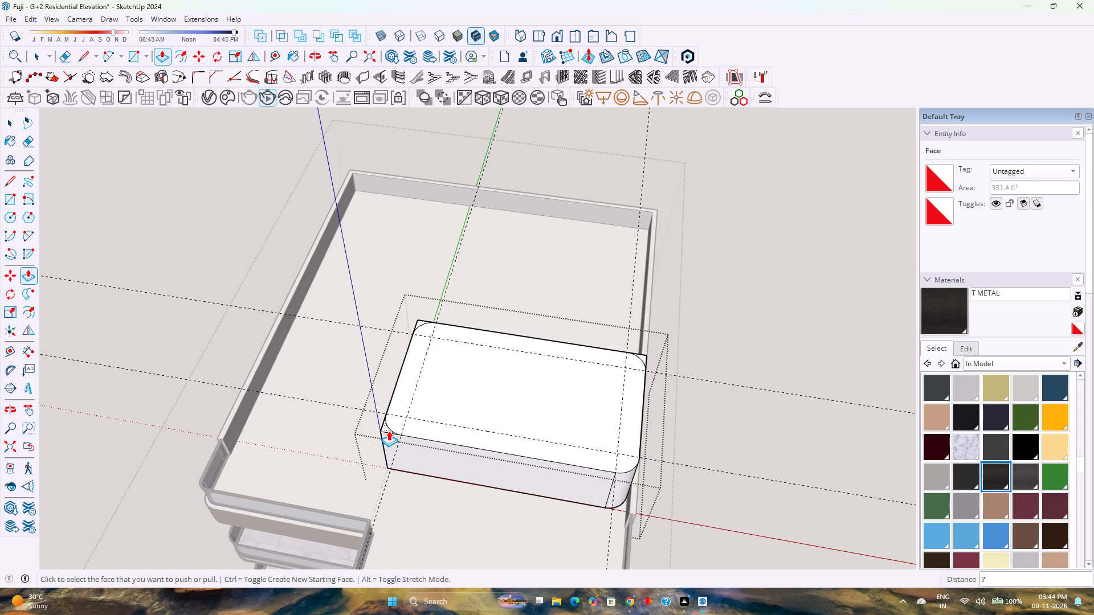
double_click(388, 430)
double_click(419, 323)
double_click(644, 361)
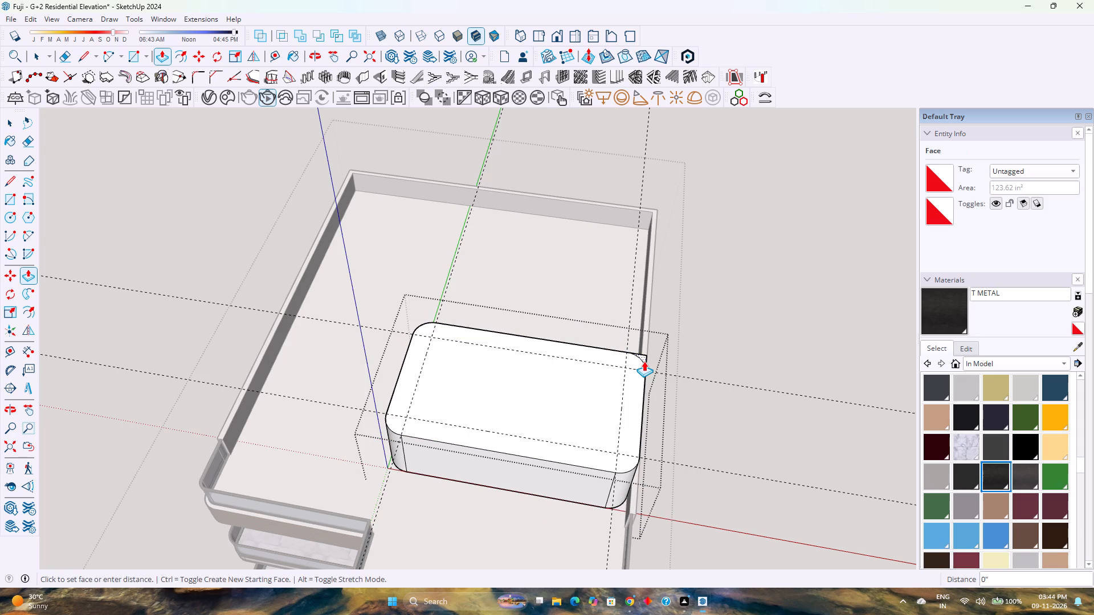
key(space)
Delete all the guides from the model.
scroll(466, 389, down, 3)
scroll(489, 394, up, 3)
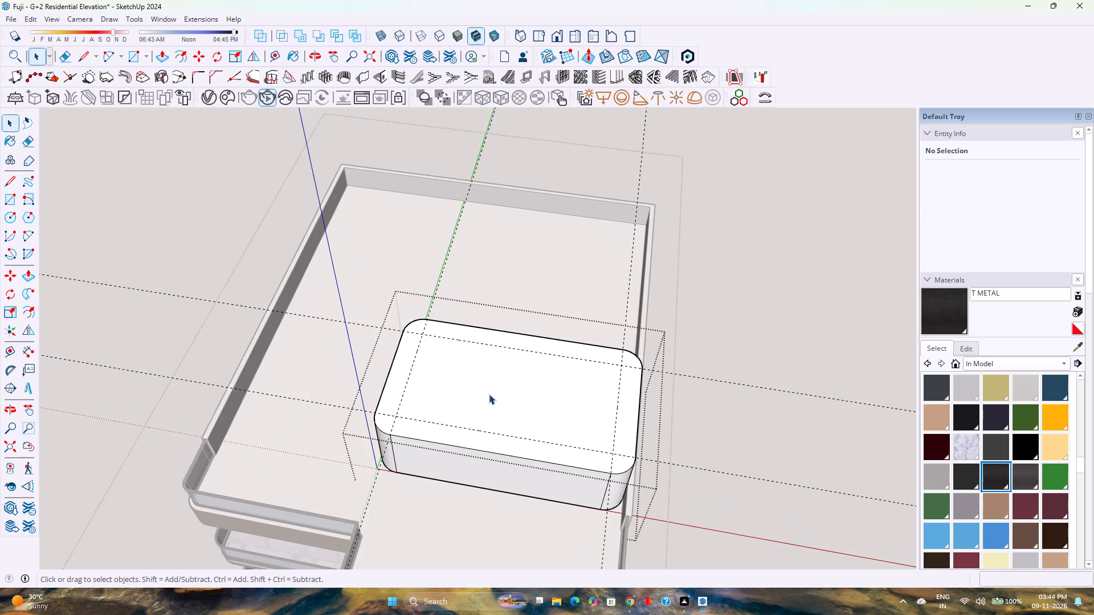
scroll(488, 397, down, 5)
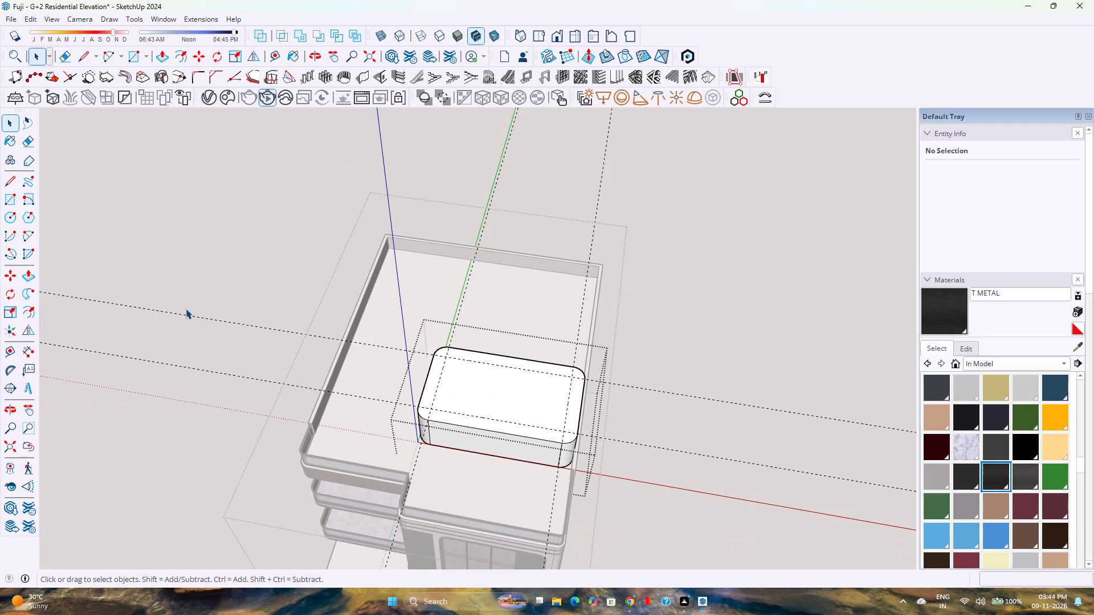
click(30, 17)
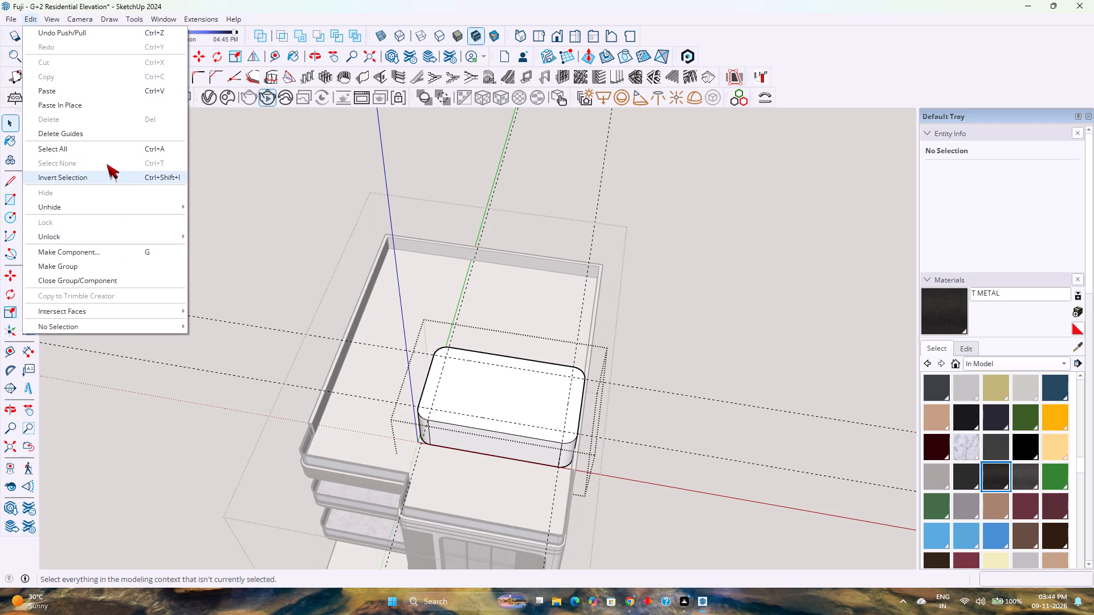
click(101, 133)
Copy the rooftop block's rounded top face, paste it outside the block's group beside the building, and group the copy.
click(461, 375)
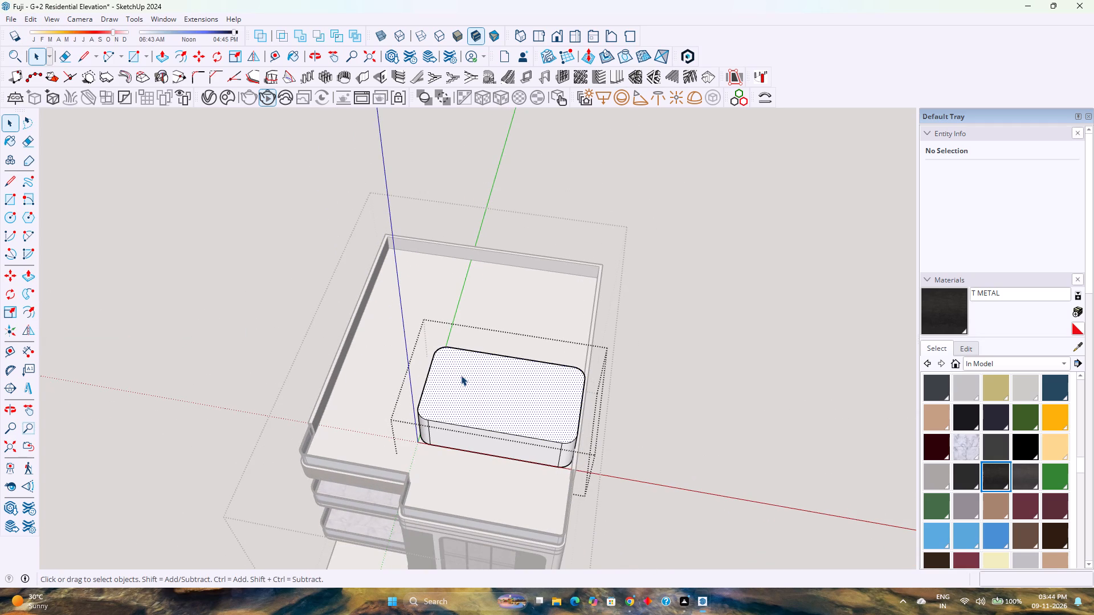
click(461, 375)
key(ctrl+c)
click(742, 380)
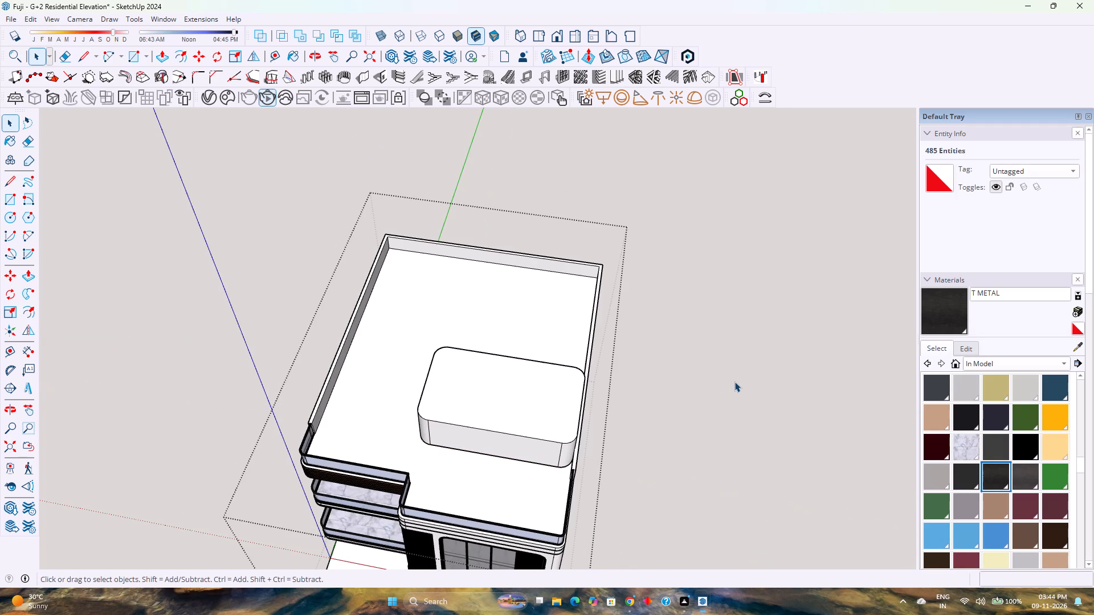
key(ctrl+v)
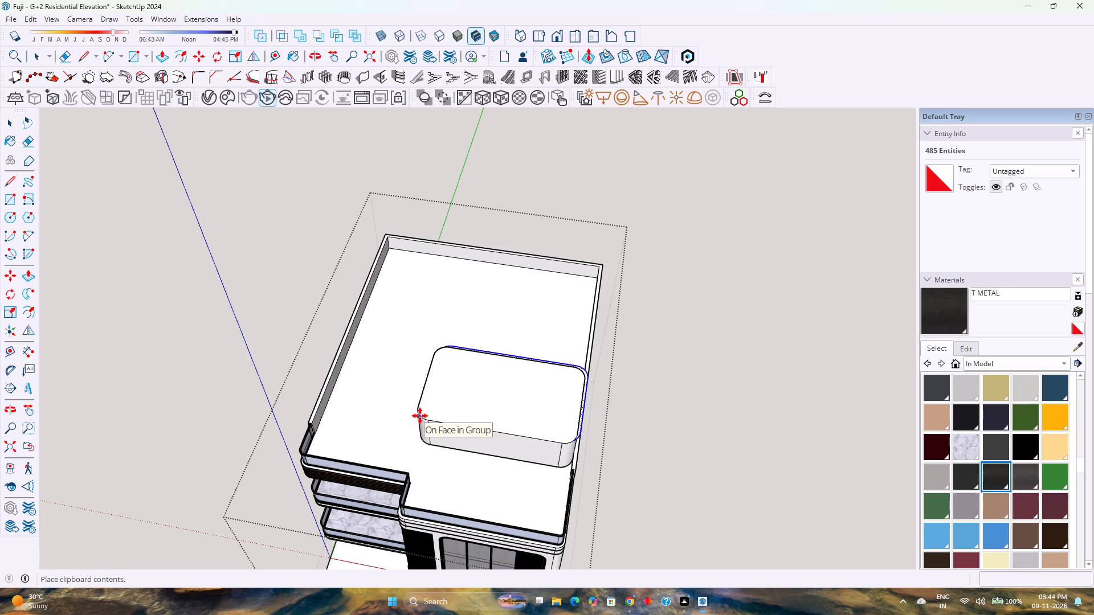
click(656, 454)
right_click(688, 452)
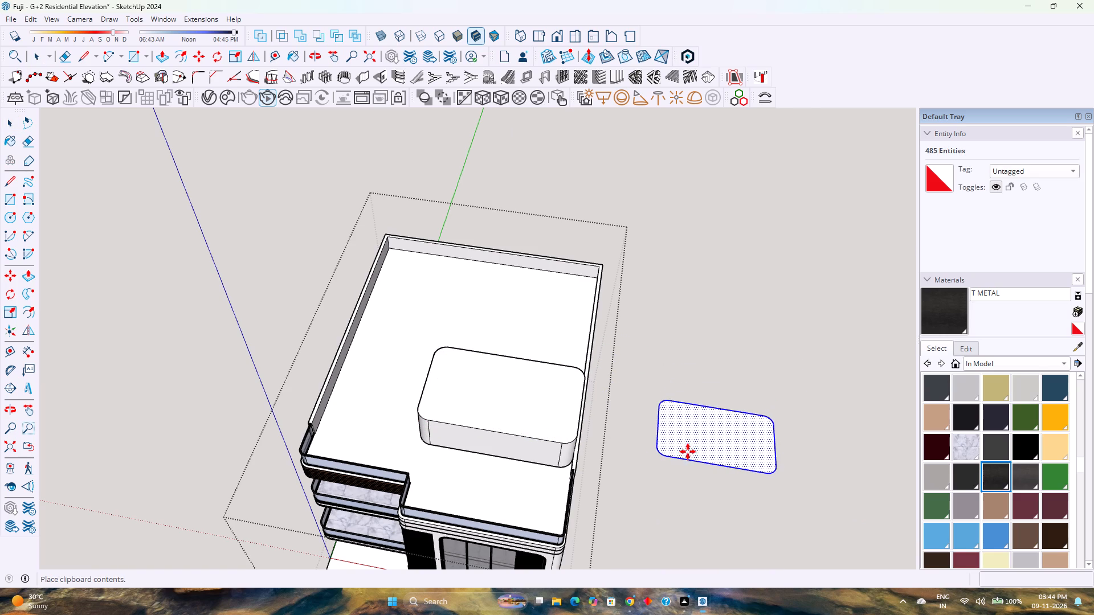
click(721, 199)
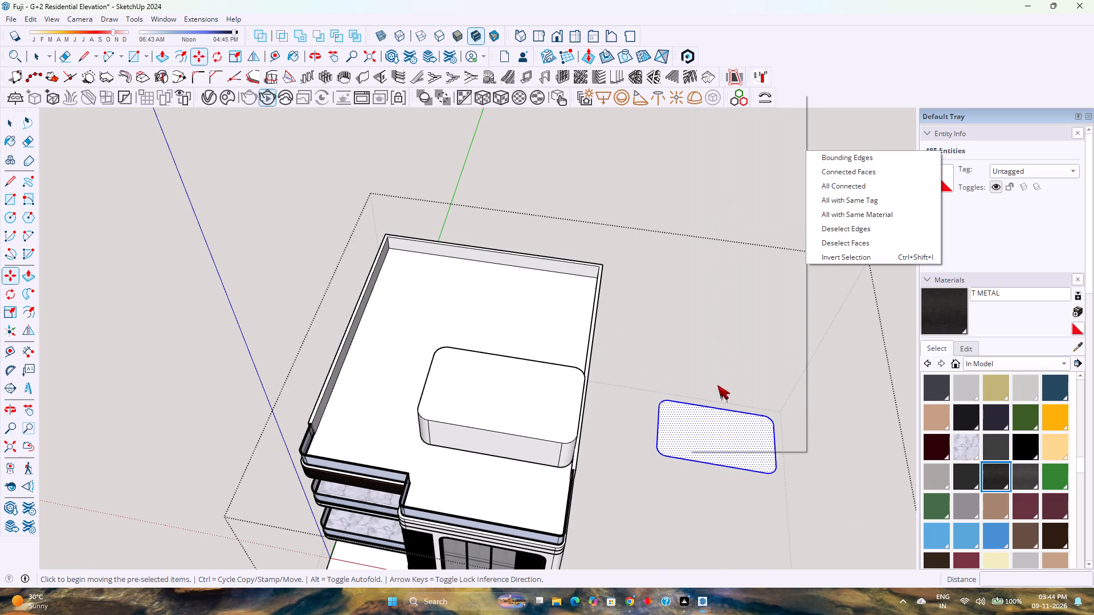
Move the grouped face copy onto the top of the rooftop block, placing it by its front corner on the balcony side.
key(m)
click(687, 438)
key(m)
scroll(659, 457, up, 3)
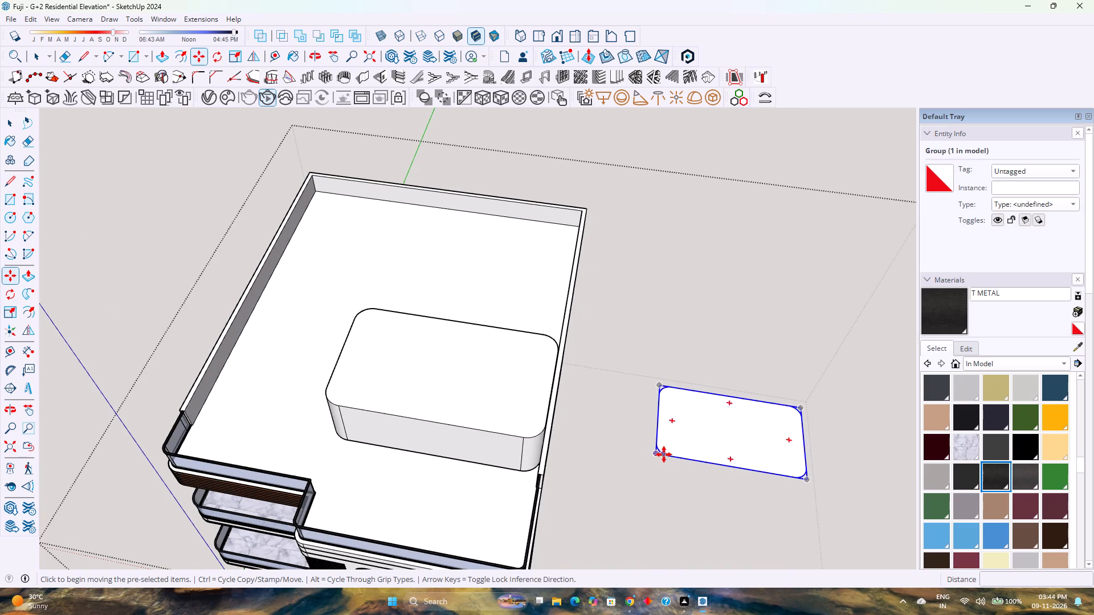
scroll(675, 460, up, 8)
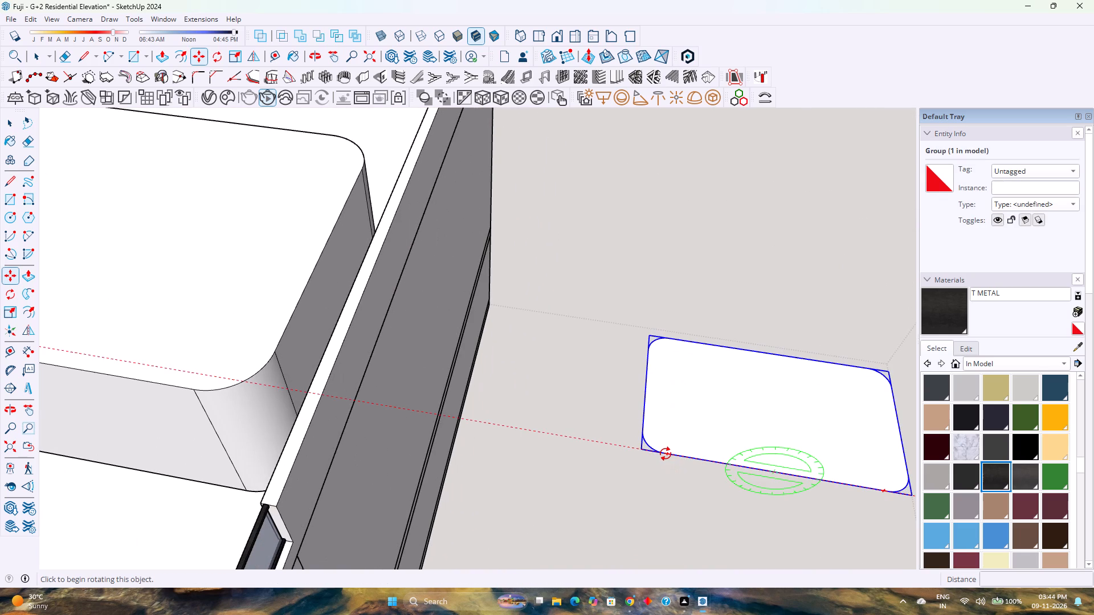
click(664, 455)
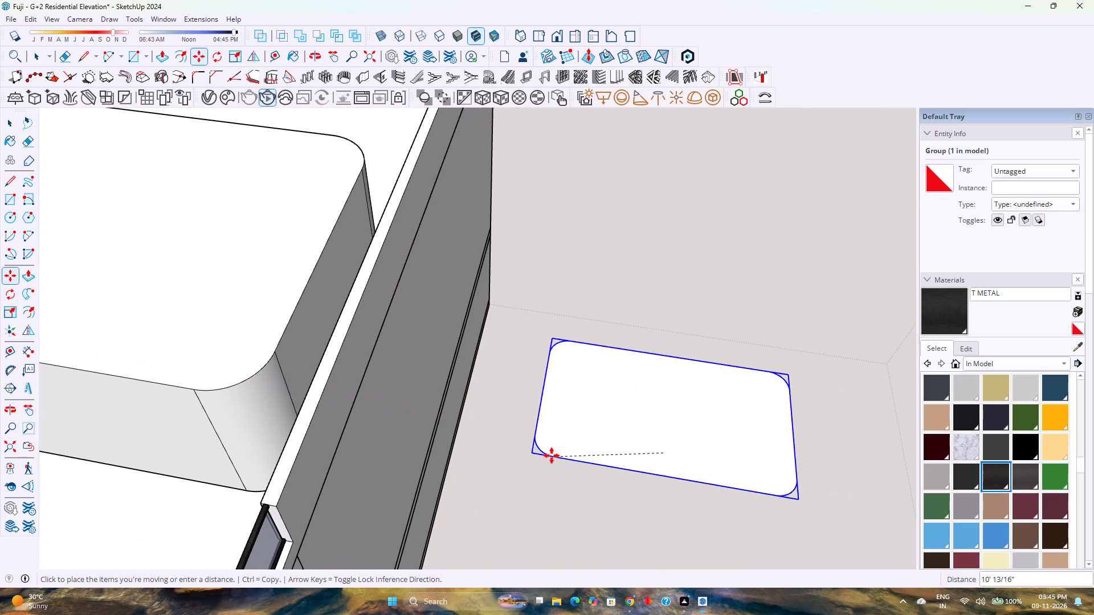
scroll(568, 424, down, 8)
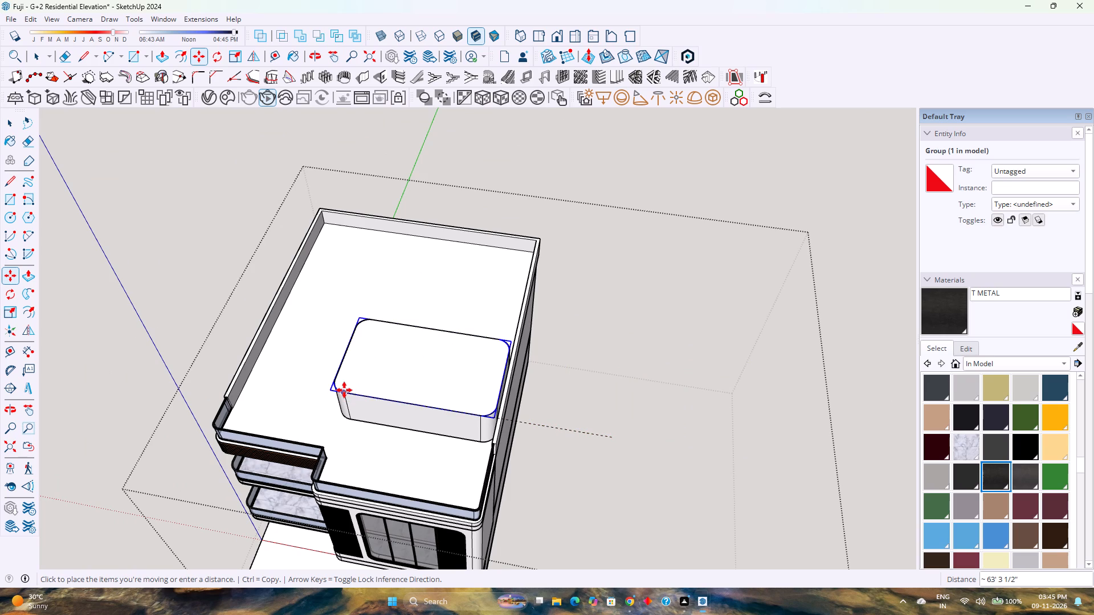
click(344, 390)
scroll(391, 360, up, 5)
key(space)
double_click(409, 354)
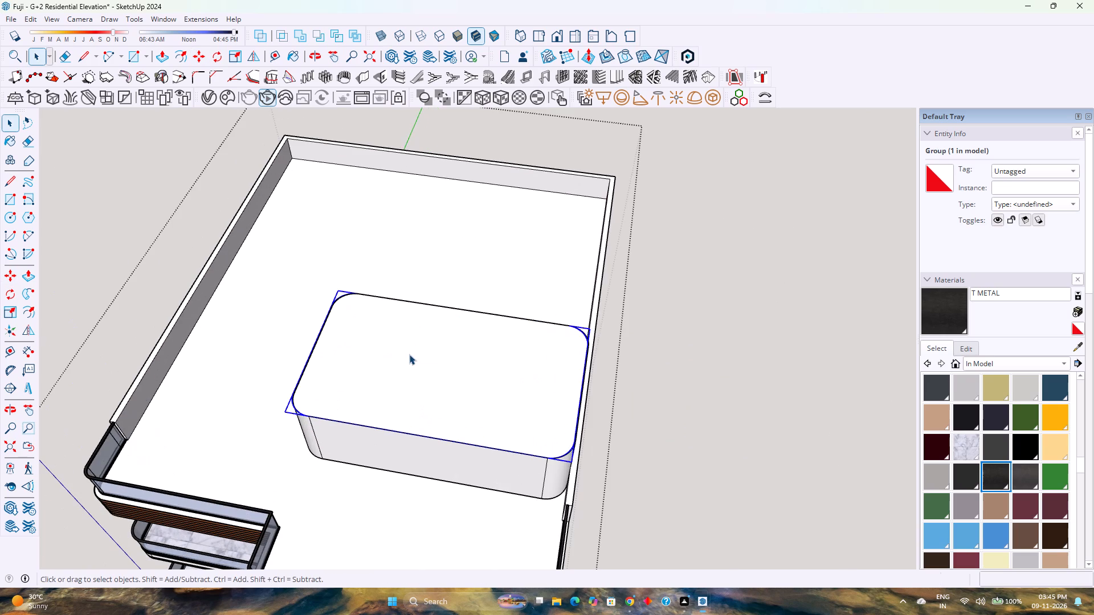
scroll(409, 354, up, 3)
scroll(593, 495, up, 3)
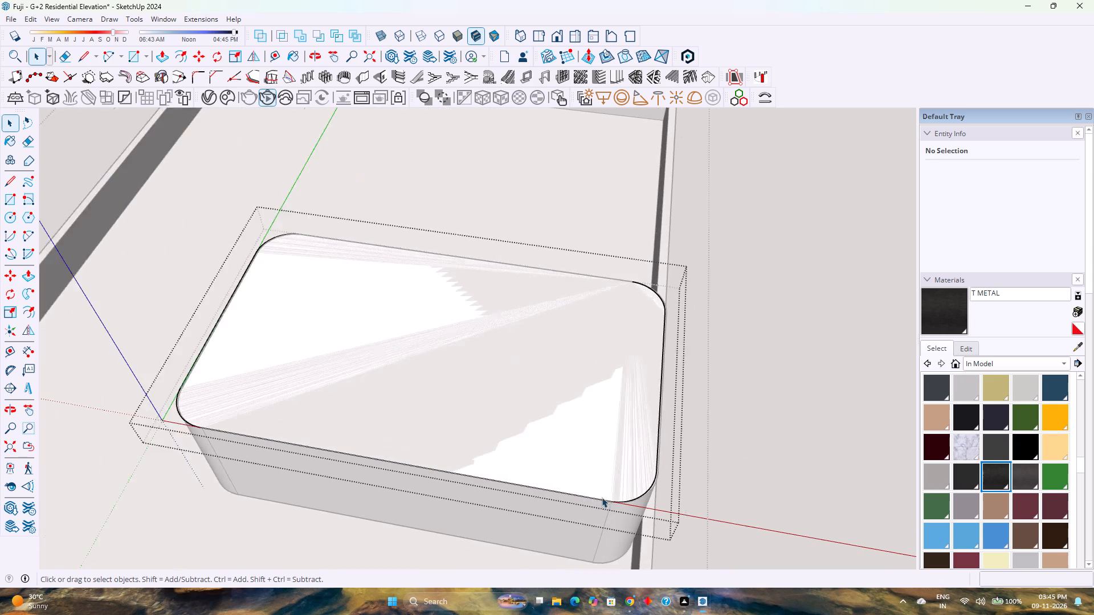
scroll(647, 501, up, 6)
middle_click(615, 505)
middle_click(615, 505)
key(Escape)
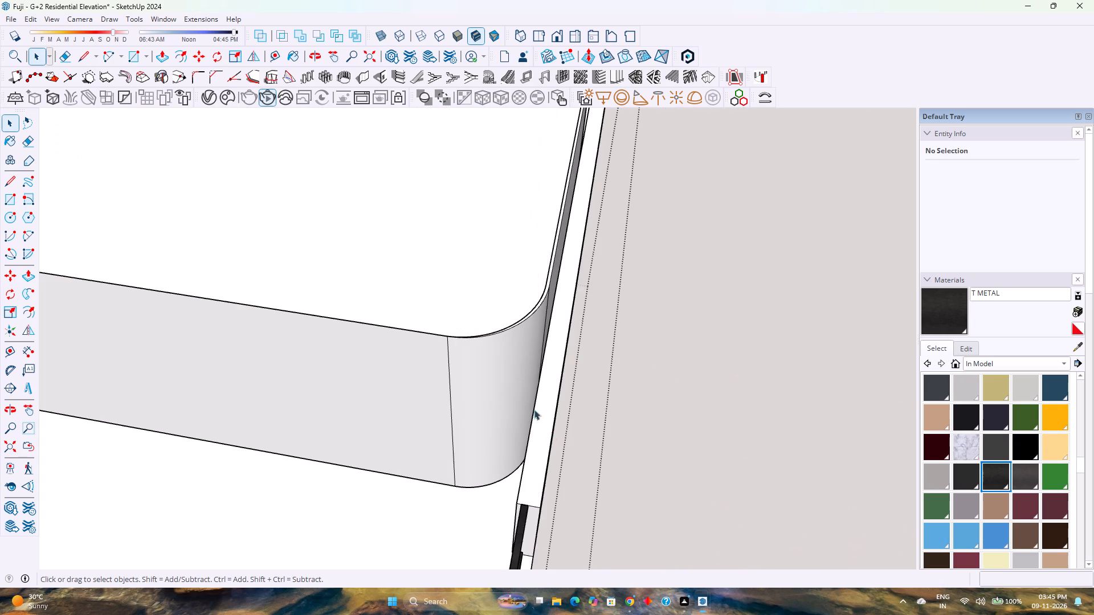
Move the grouped face copy so its rounded corner arc lines up with the rooftop block's matching corner arc.
scroll(492, 357, up, 1)
click(486, 300)
scroll(482, 298, up, 7)
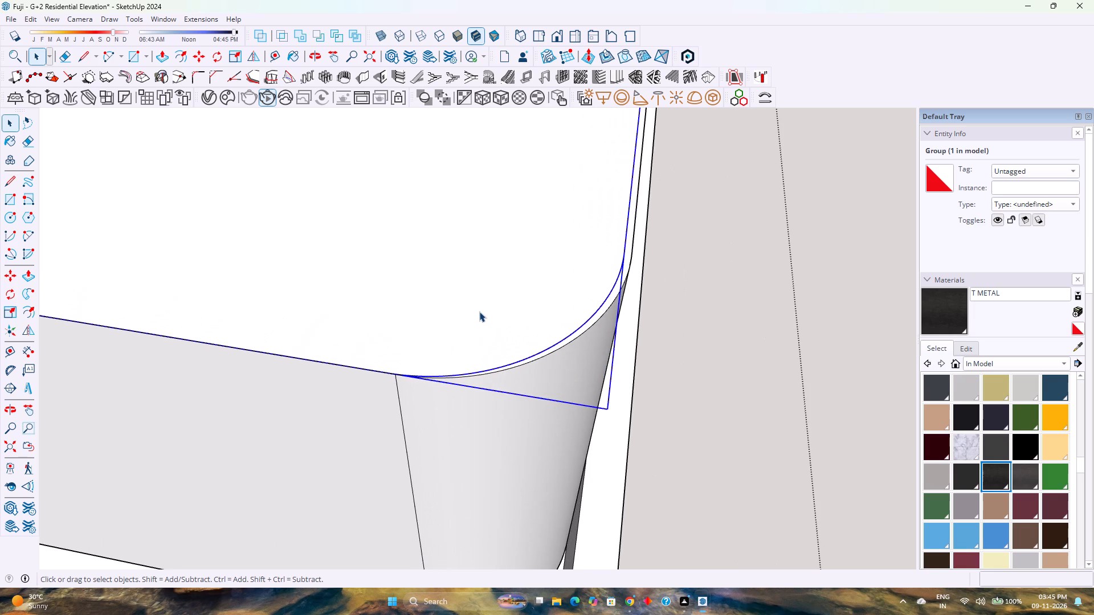
shift+middle_drag(473, 317, 532, 440)
shift+middle_click(532, 440)
scroll(545, 421, up, 1)
middle_drag(545, 421, 381, 426)
middle_click(381, 426)
scroll(384, 409, down, 4)
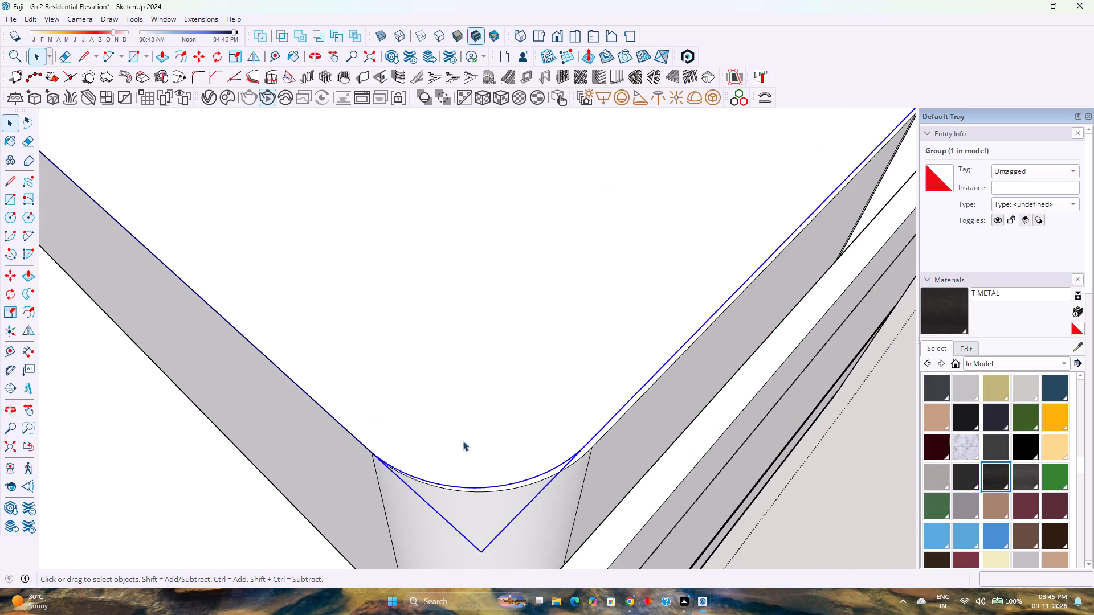
scroll(515, 465, up, 6)
key(m)
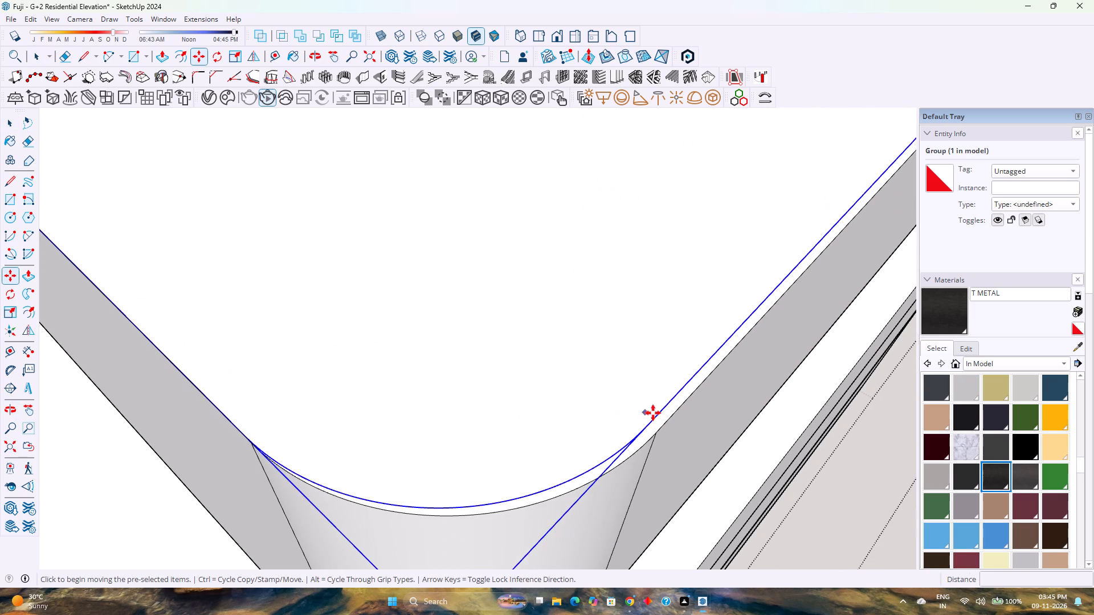
click(646, 425)
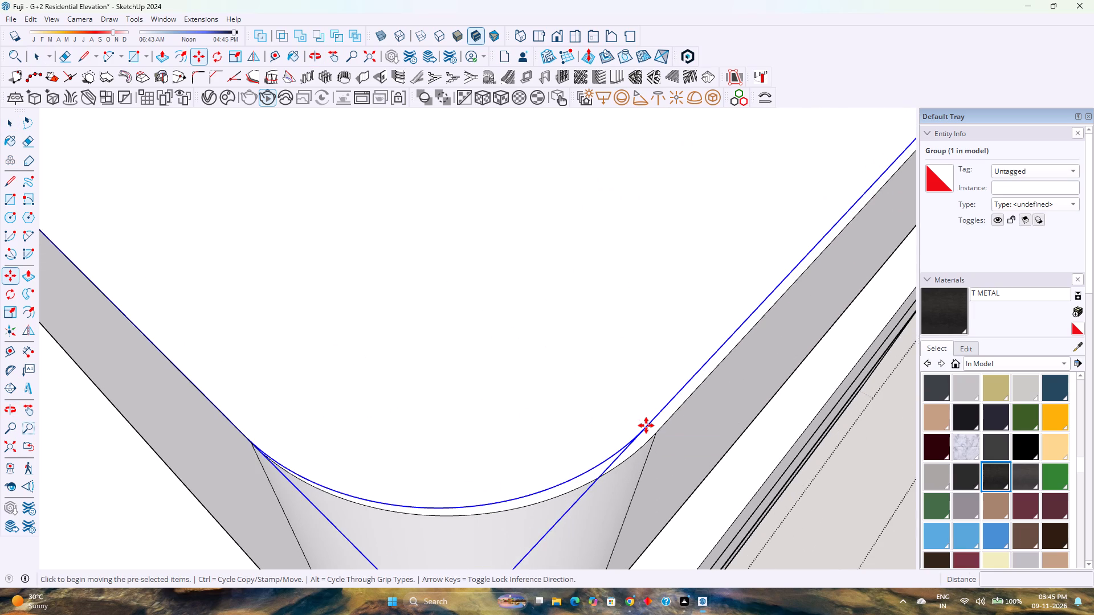
click(658, 432)
scroll(593, 407, down, 8)
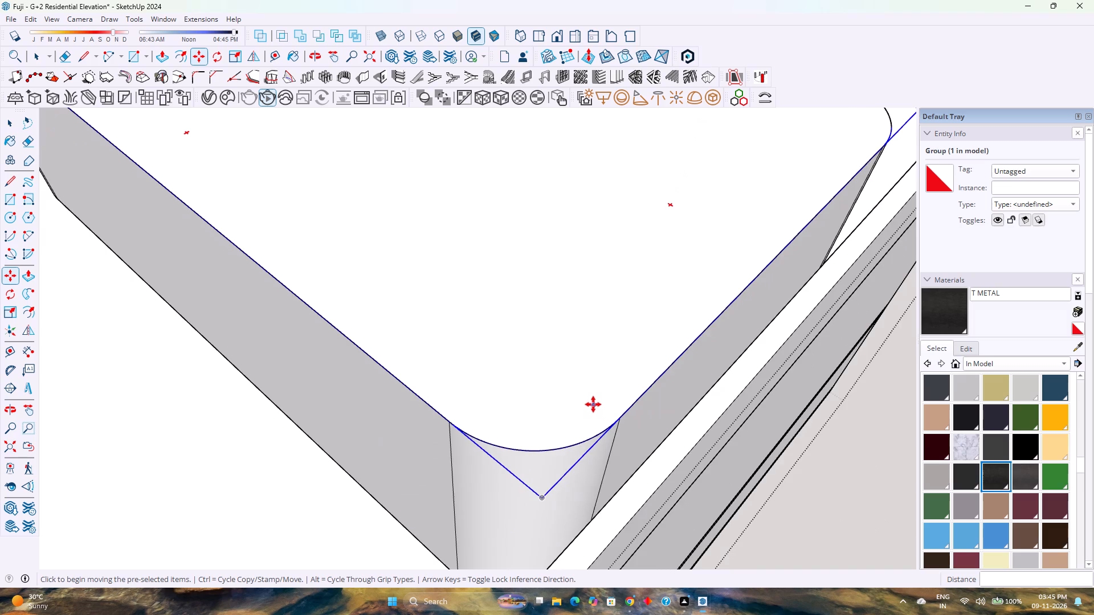
scroll(593, 404, down, 11)
middle_drag(215, 386, 460, 409)
middle_click(460, 409)
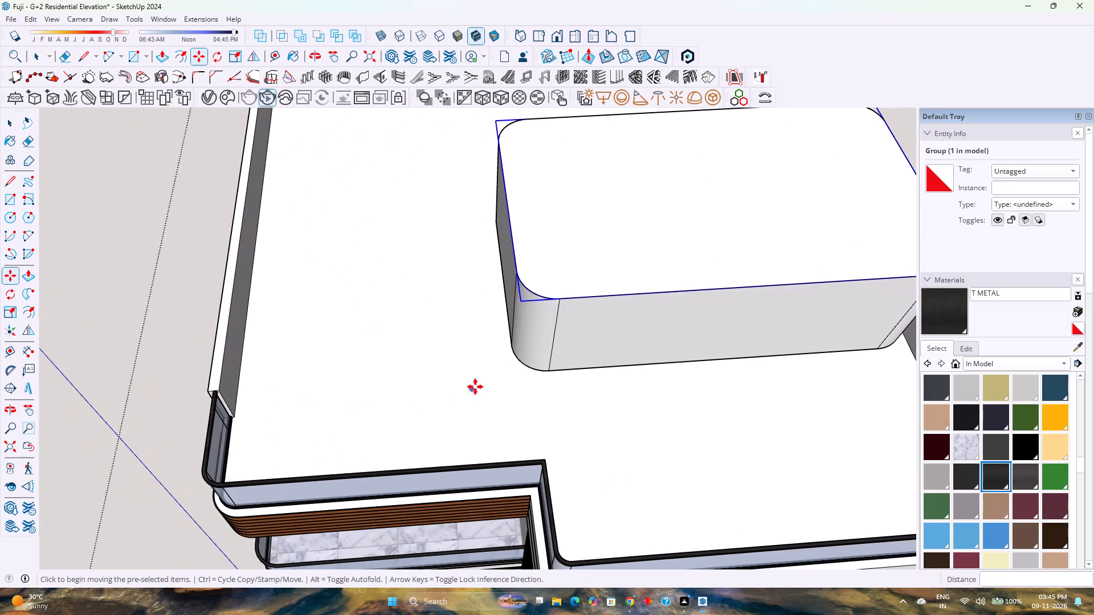
Open the grouped top face for editing and offset its rounded outline outward by 1'2".
key(space)
double_click(606, 215)
scroll(605, 218, up, 3)
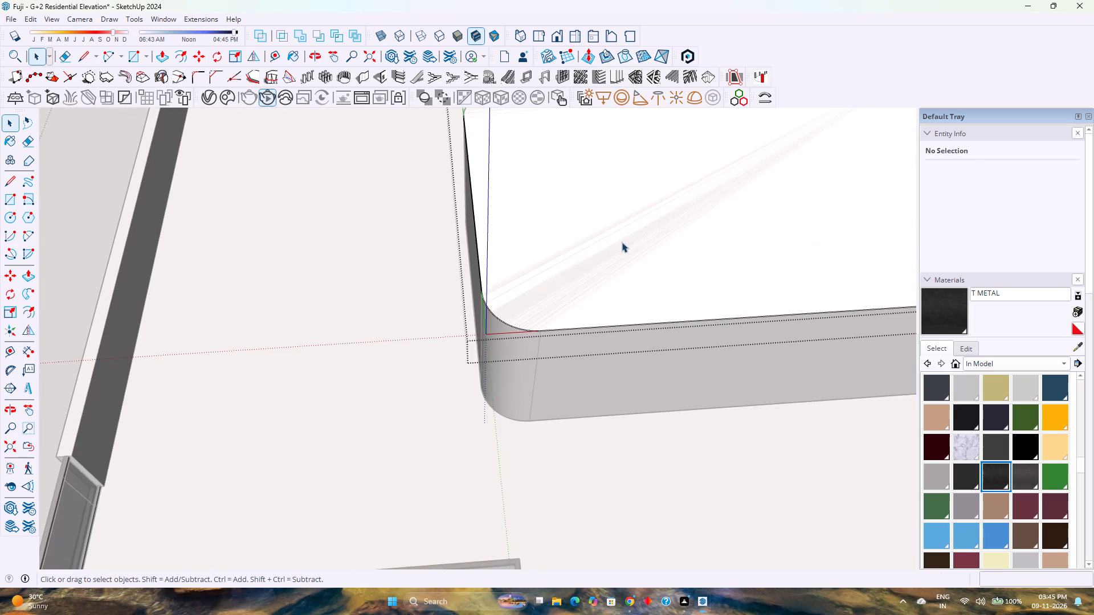
shift+middle_drag(618, 245, 503, 344)
shift+middle_click(503, 344)
scroll(502, 344, up, 1)
click(188, 53)
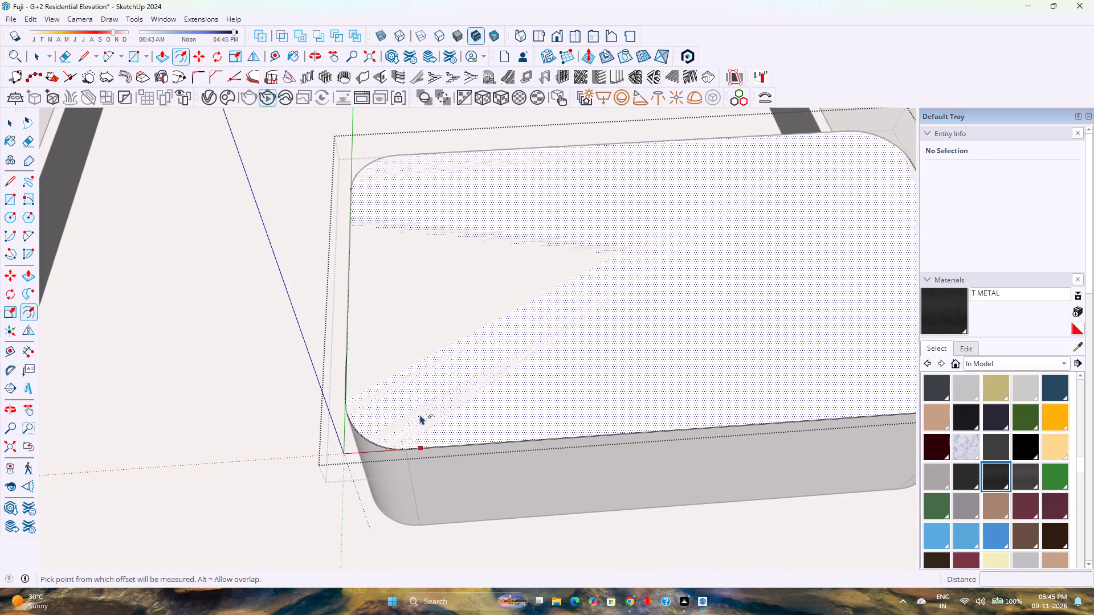
click(413, 433)
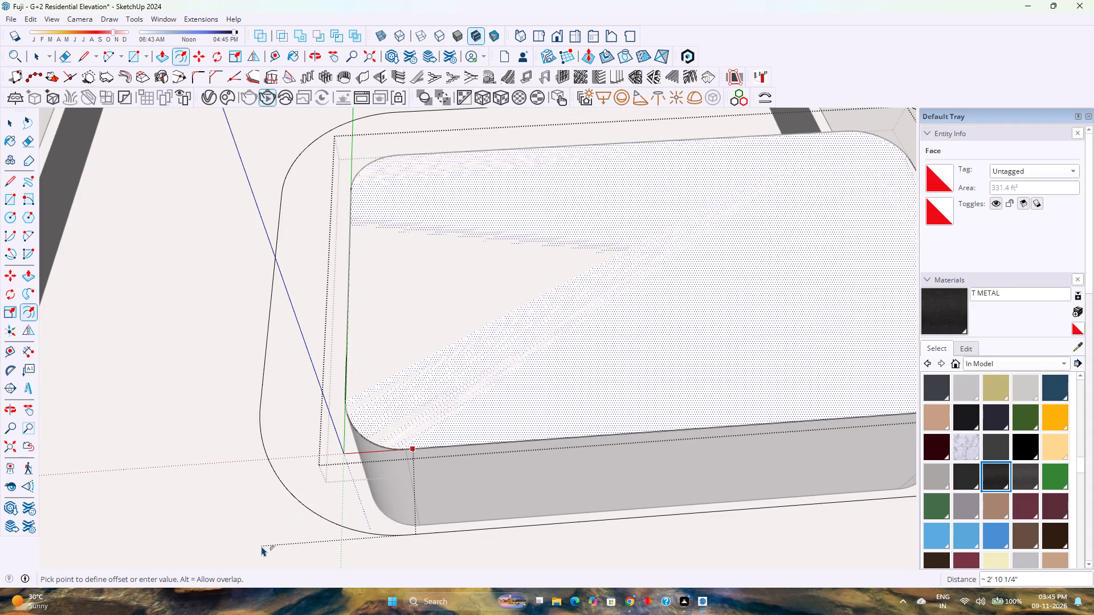
key(6)
key(Return)
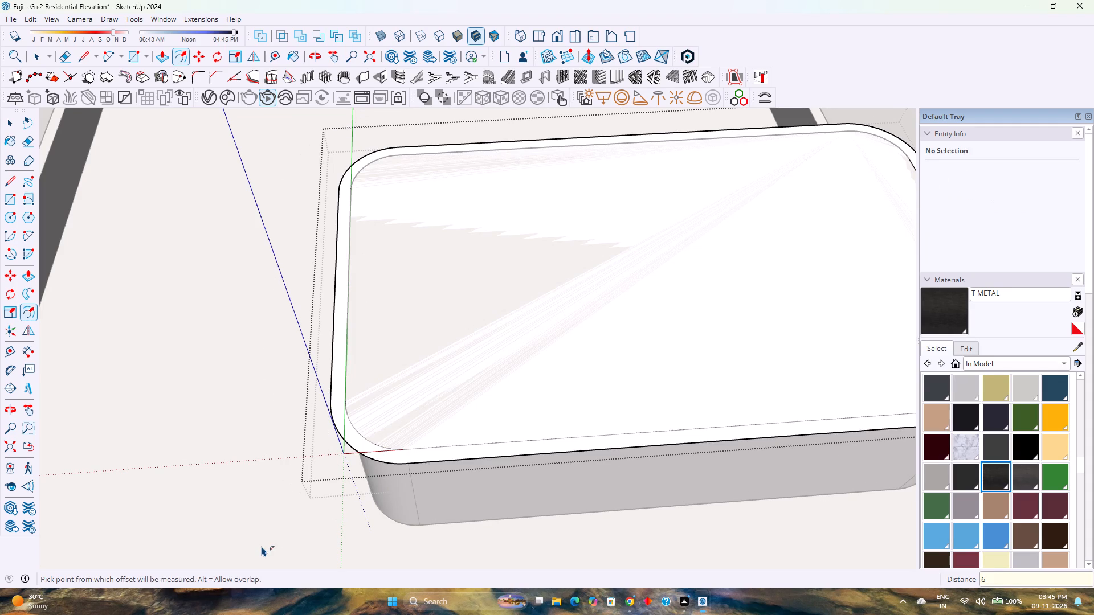
key(9)
key(Return)
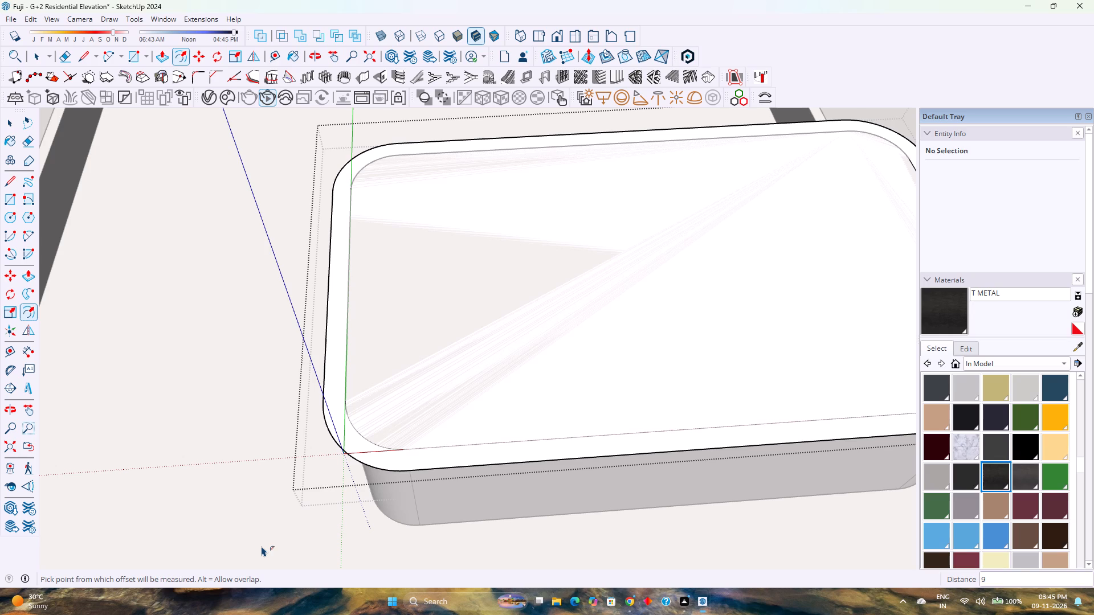
text(1')
key(6)
key(BackSpace)
text(2")
key(Return)
Delete the edges and corner arcs of the original inner outline within the offset face of the top group.
key(space)
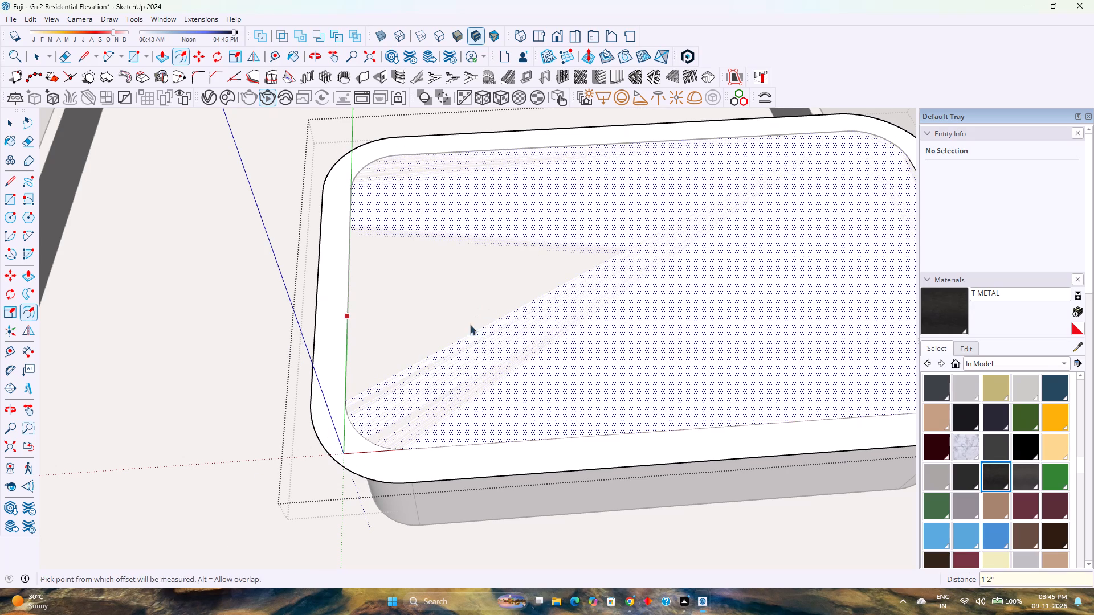
click(483, 441)
click(484, 446)
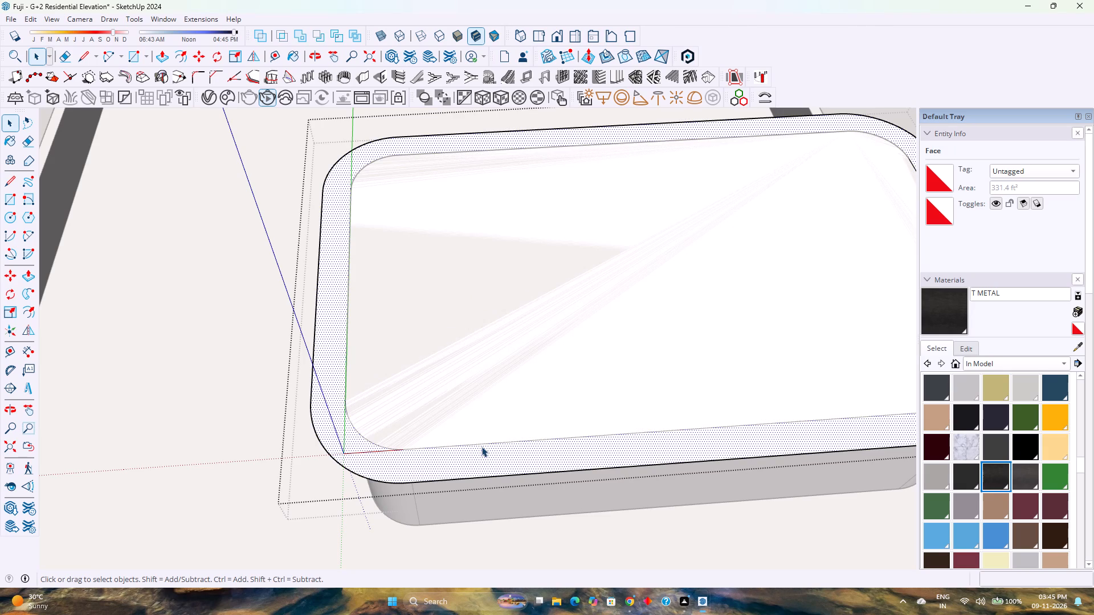
click(477, 444)
key(Delete)
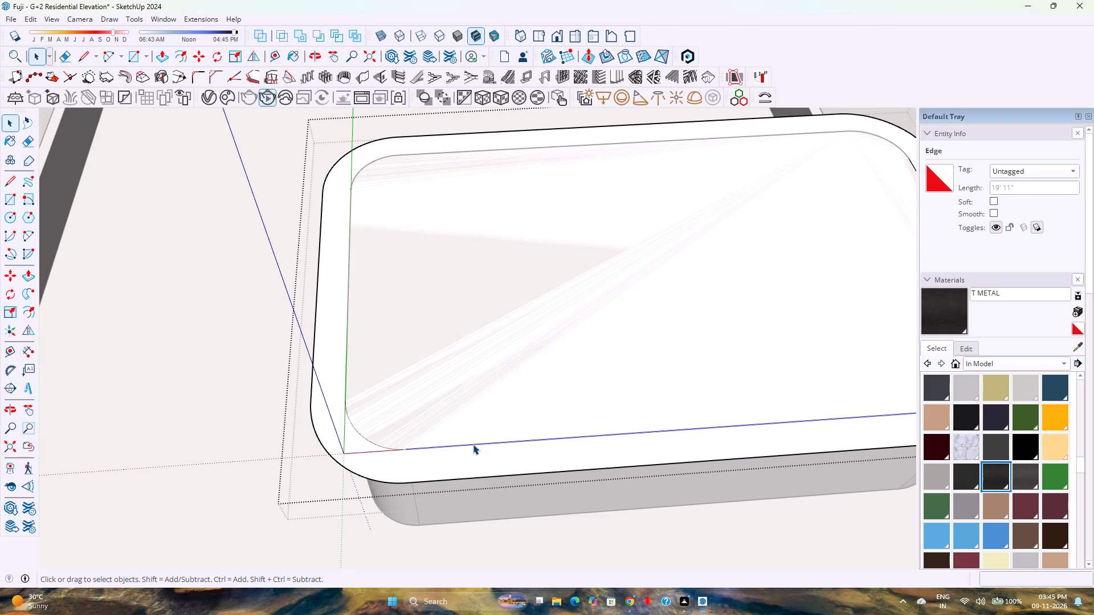
triple_click(395, 450)
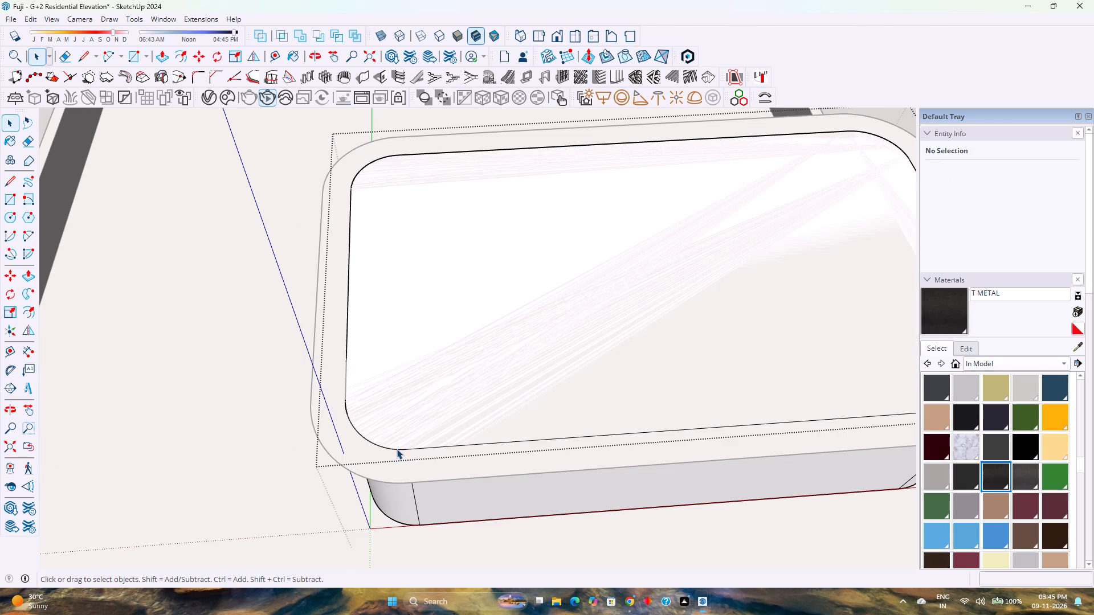
key(Escape)
scroll(398, 390, down, 7)
click(434, 355)
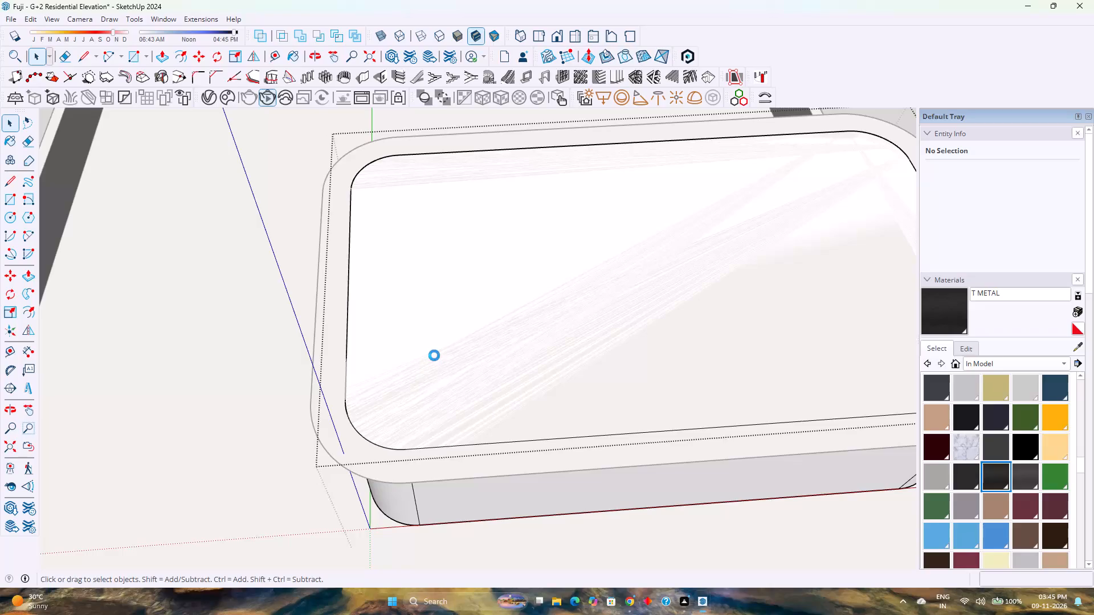
click(374, 436)
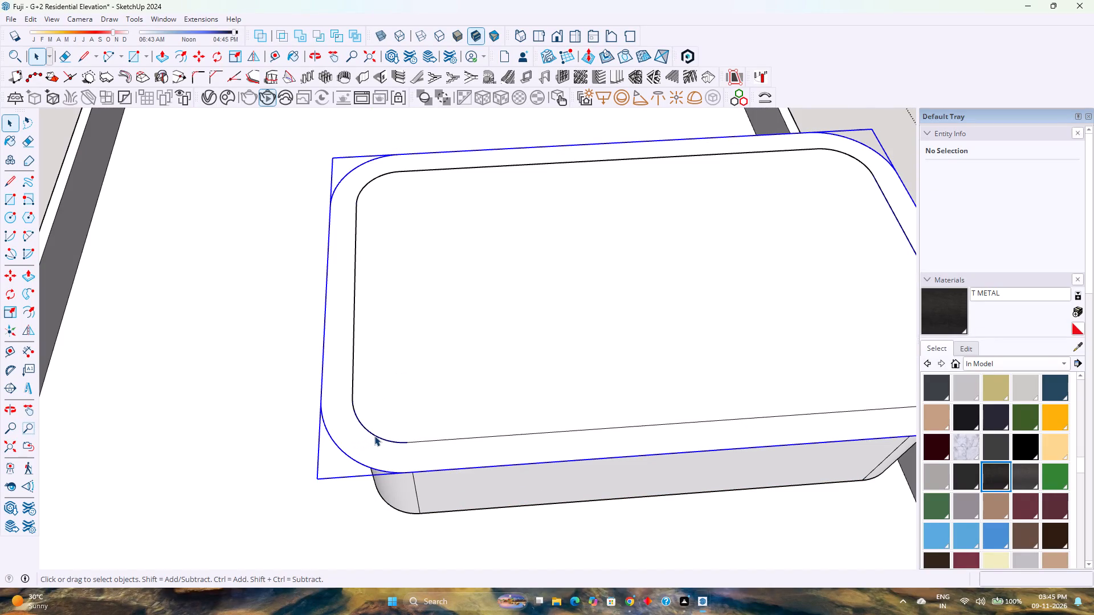
click(376, 436)
click(376, 436)
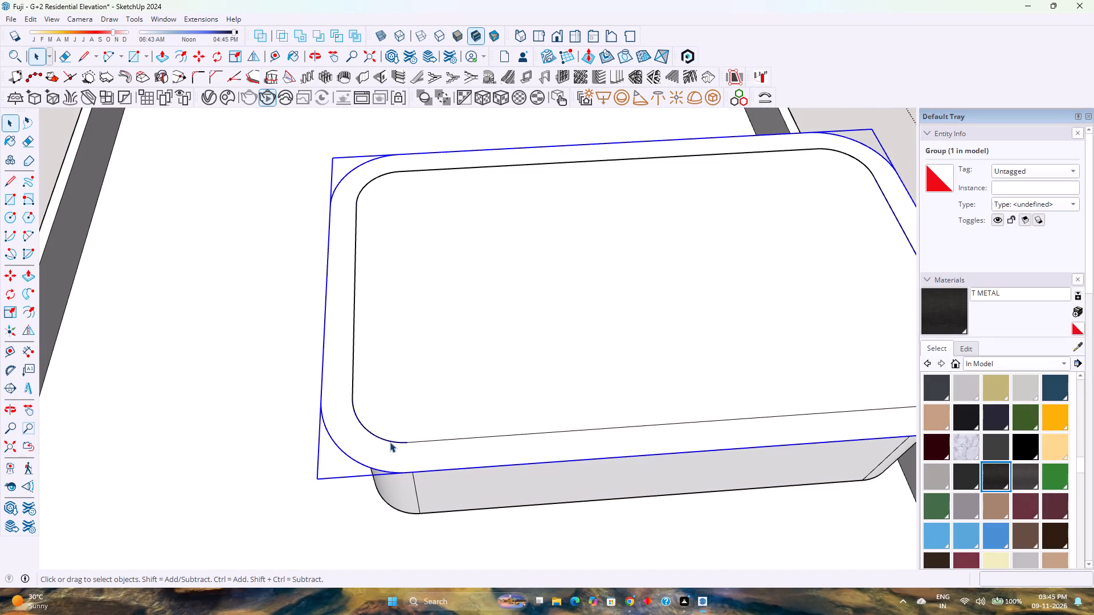
click(390, 442)
double_click(332, 426)
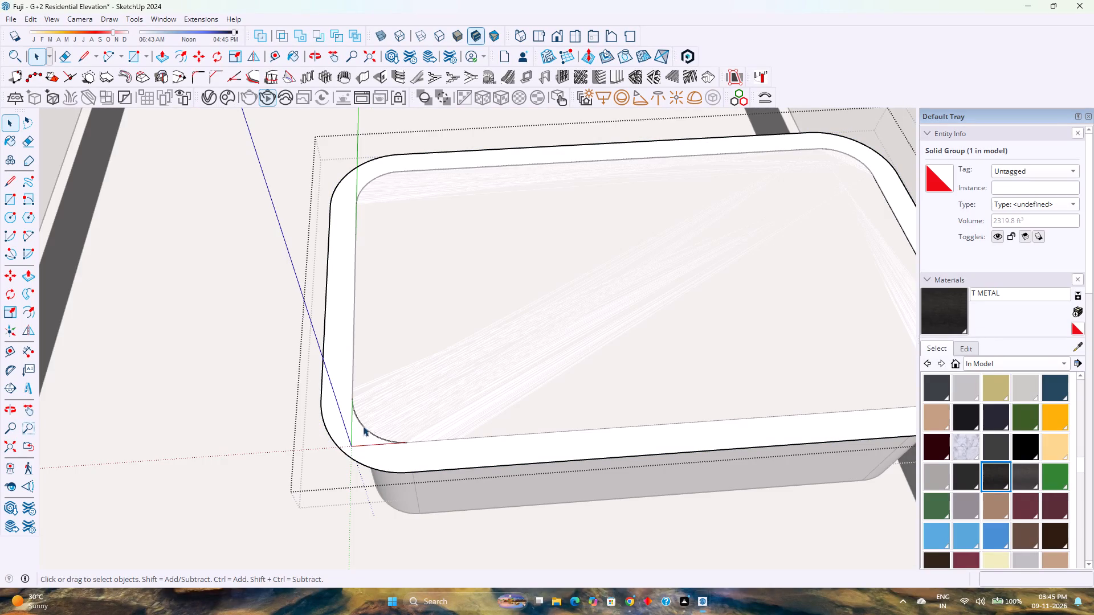
double_click(370, 430)
double_click(337, 443)
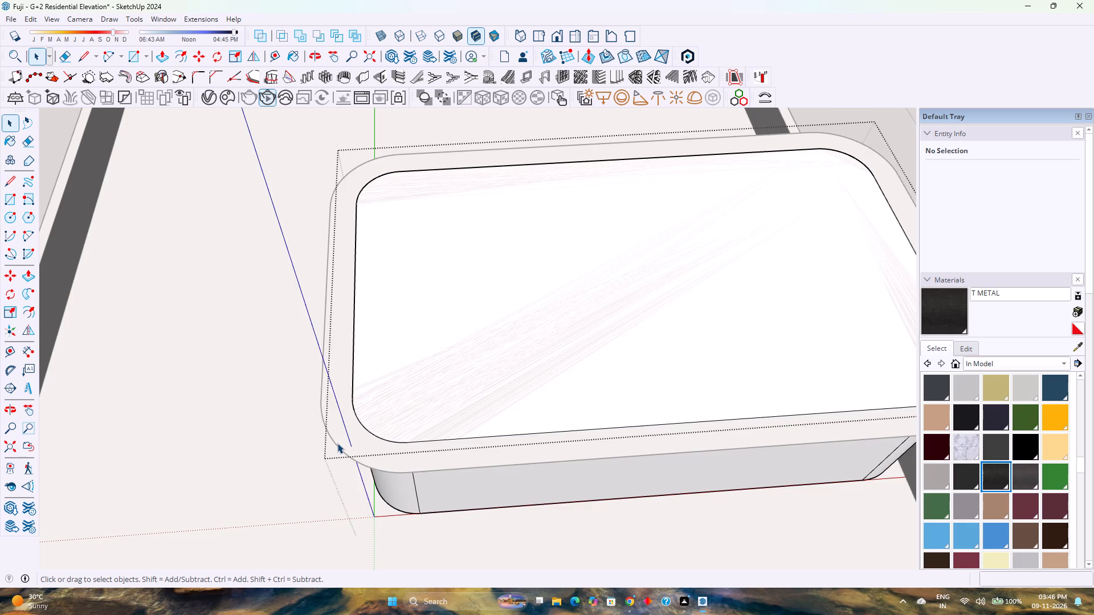
click(374, 434)
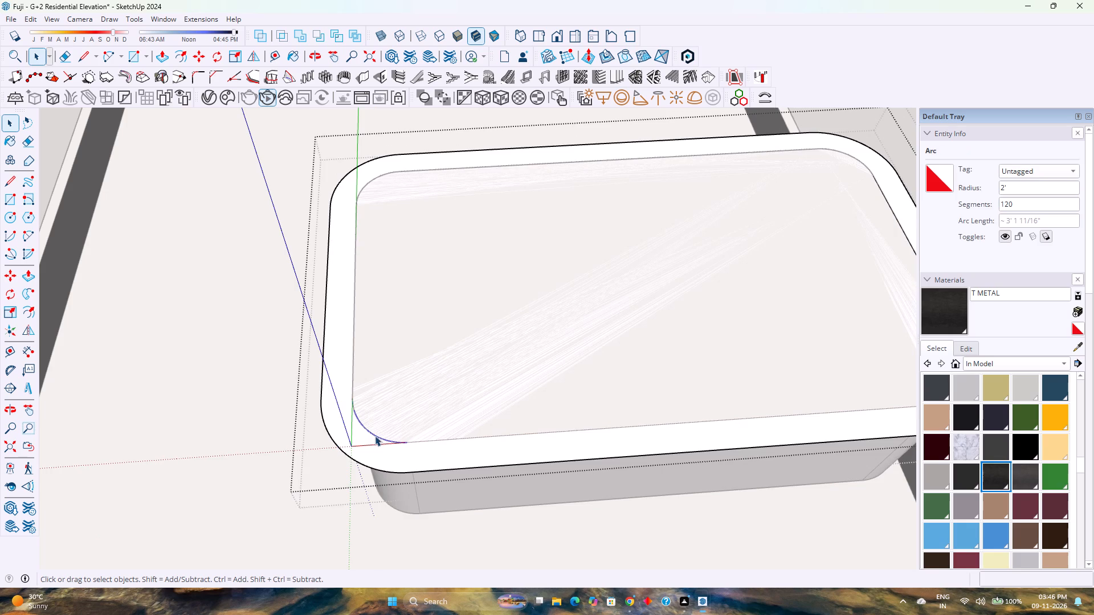
key(Delete)
click(354, 392)
click(353, 389)
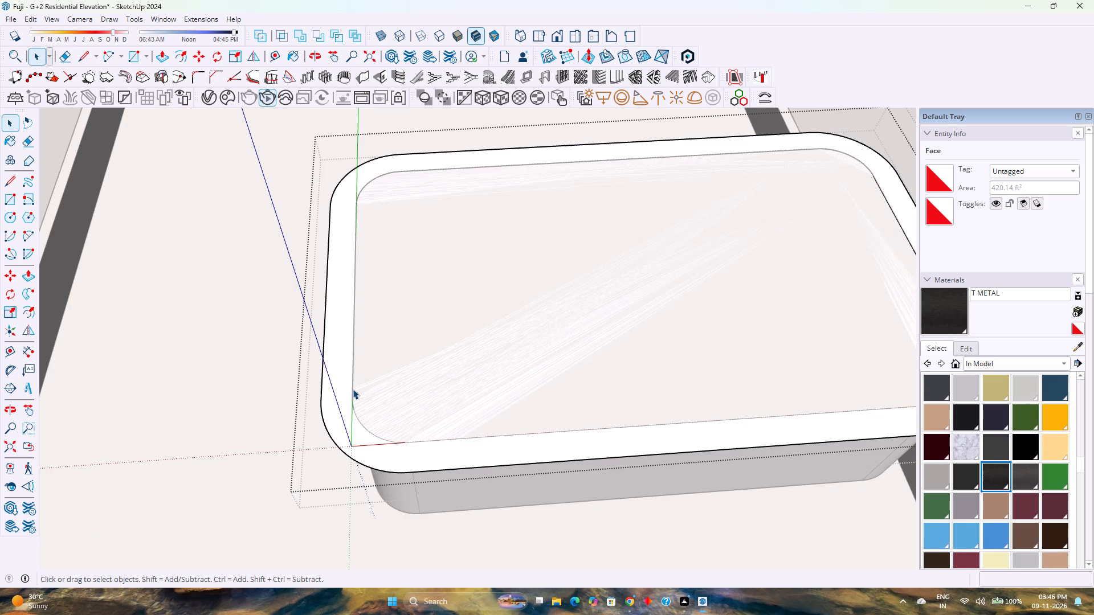
key(Delete)
click(399, 171)
key(Delete)
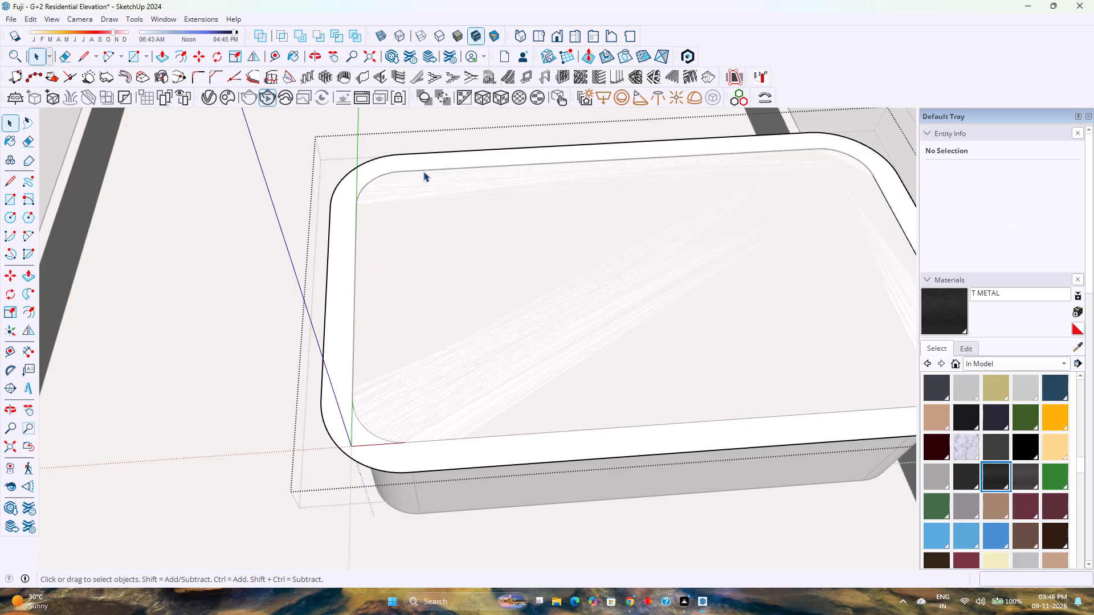
click(844, 152)
key(Delete)
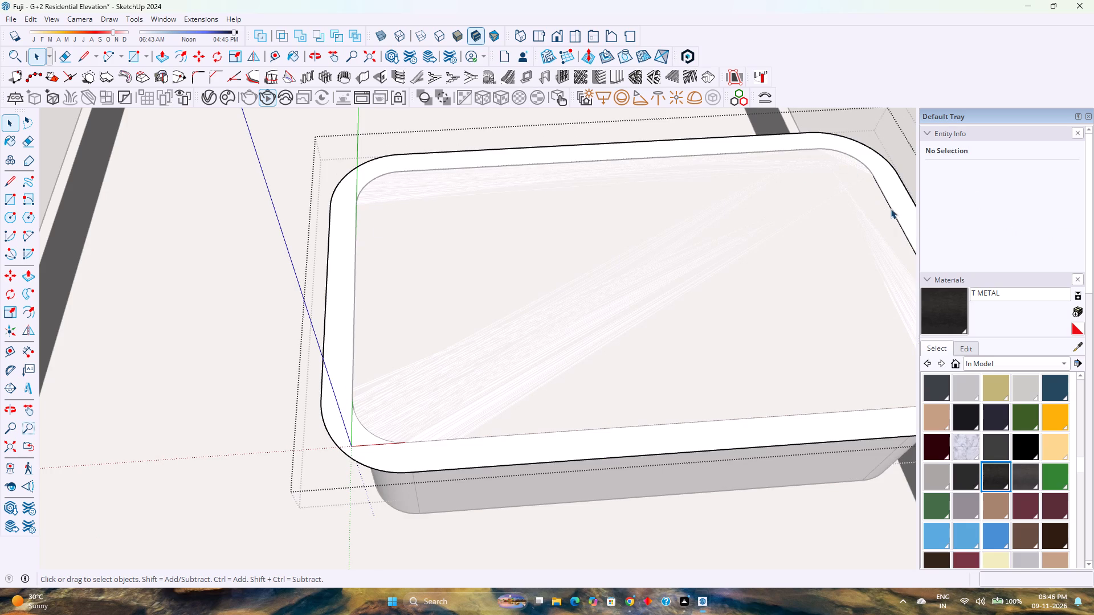
click(891, 208)
key(Delete)
Push/Pull the enlarged rounded face up 1' to form the roof slab over the rooftop block.
scroll(556, 258, down, 4)
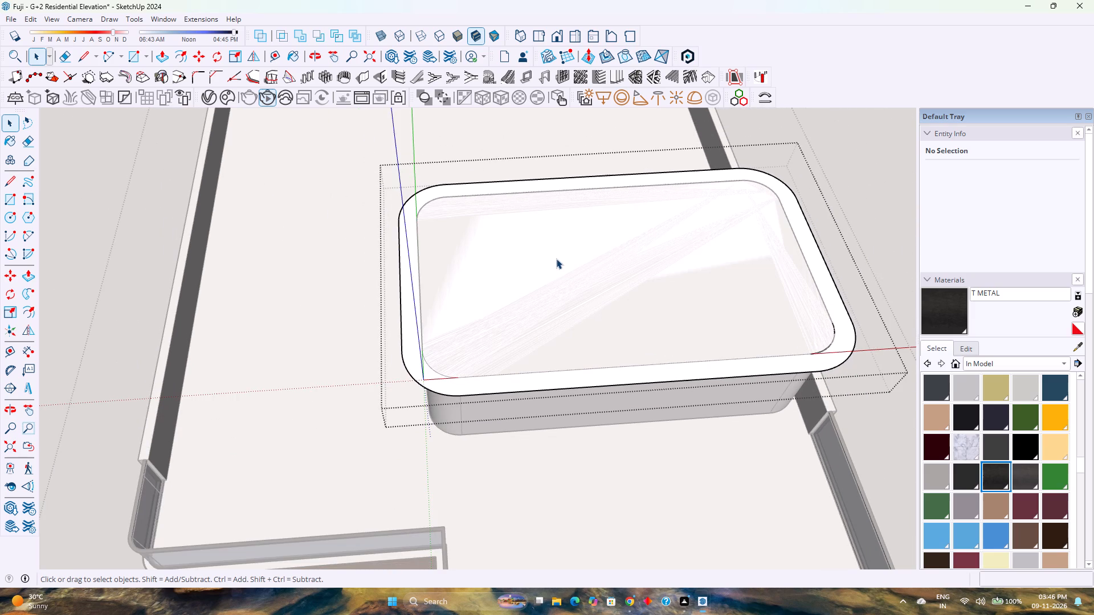
key(p)
click(554, 270)
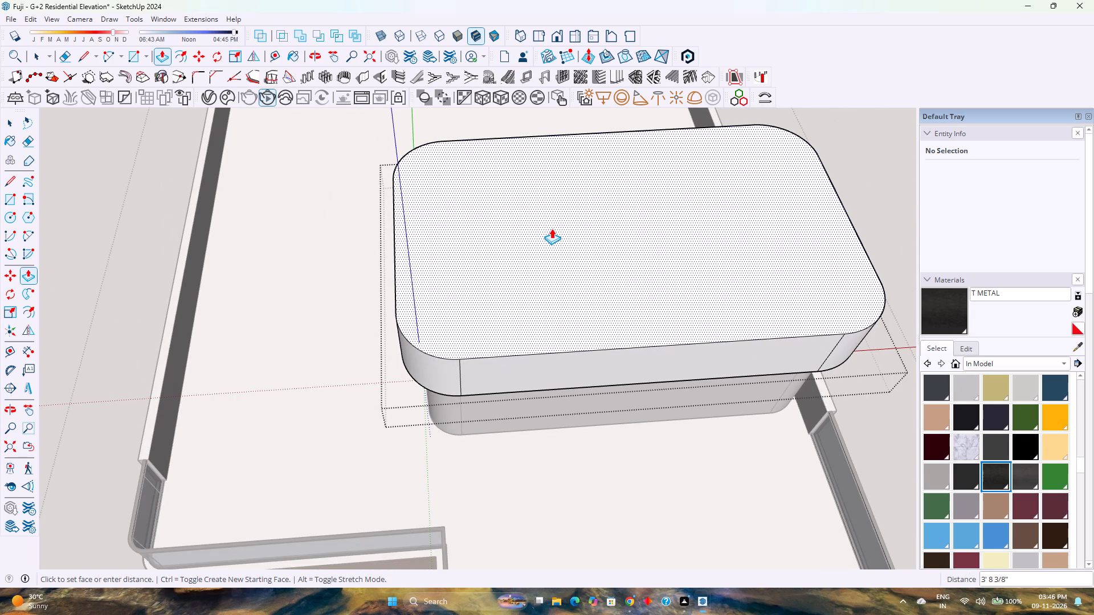
text(1')
key(Return)
Examine the roof slab's thickness and overhang around the rooftop block from above and from the front of the building.
scroll(553, 291, up, 5)
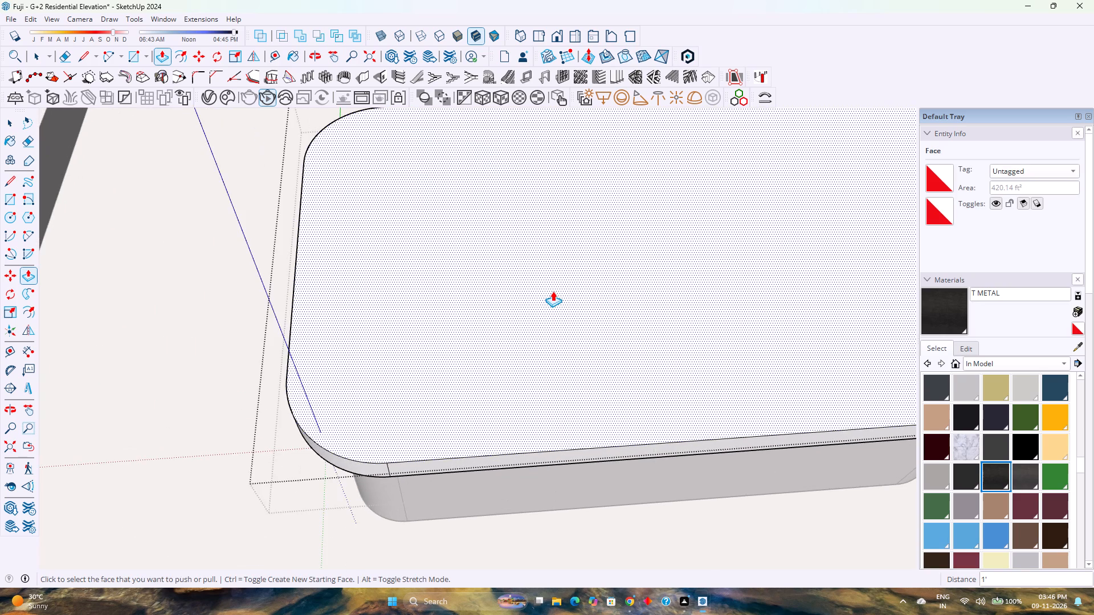
scroll(553, 291, up, 5)
scroll(431, 324, down, 4)
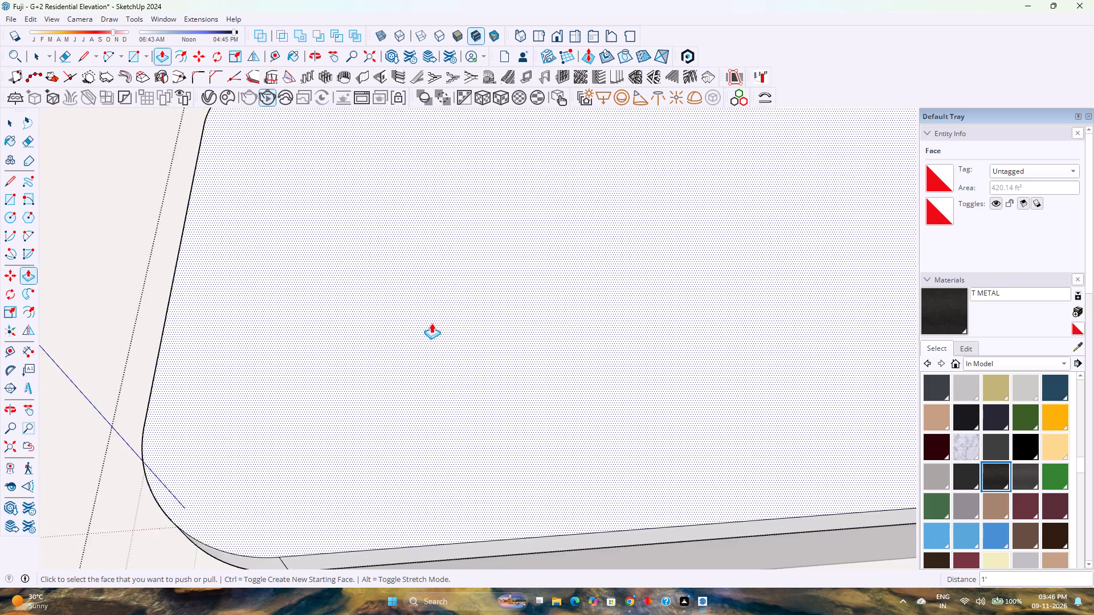
scroll(431, 323, down, 2)
middle_drag(342, 342, 383, 262)
scroll(395, 257, down, 4)
middle_drag(353, 326, 375, 262)
middle_click(382, 254)
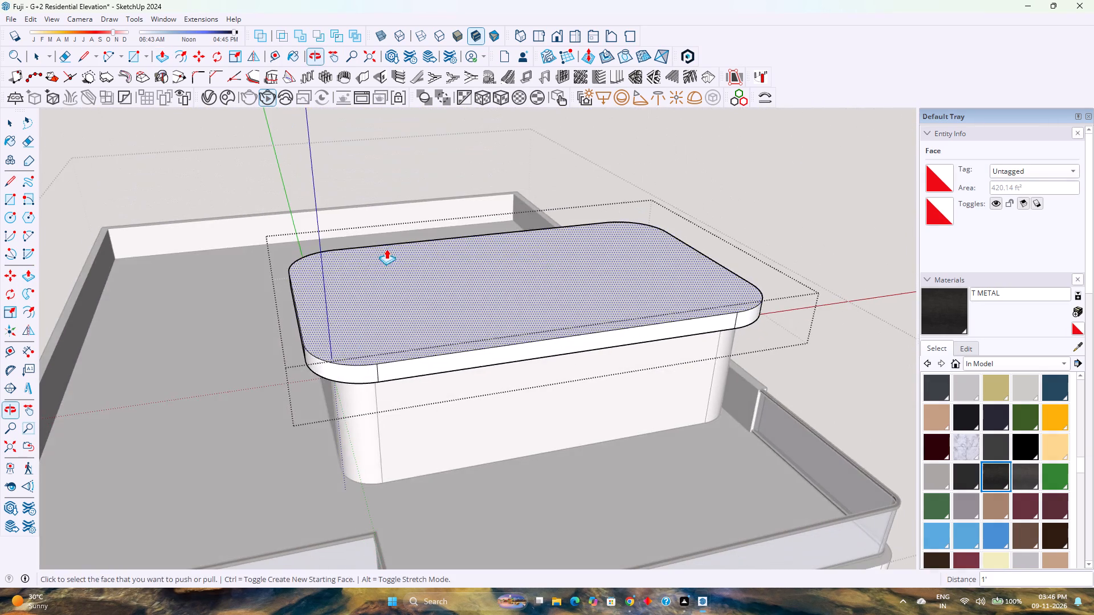
middle_drag(387, 381, 437, 222)
middle_click(439, 219)
middle_click(442, 216)
scroll(467, 223, down, 2)
middle_drag(442, 243, 244, 349)
middle_click(244, 349)
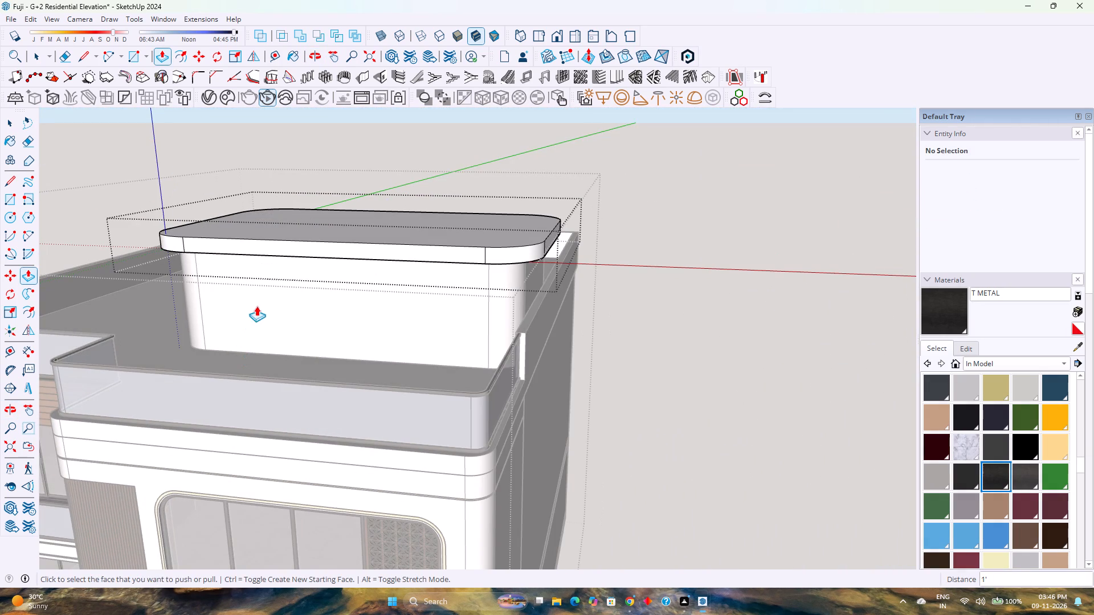
scroll(275, 281, up, 3)
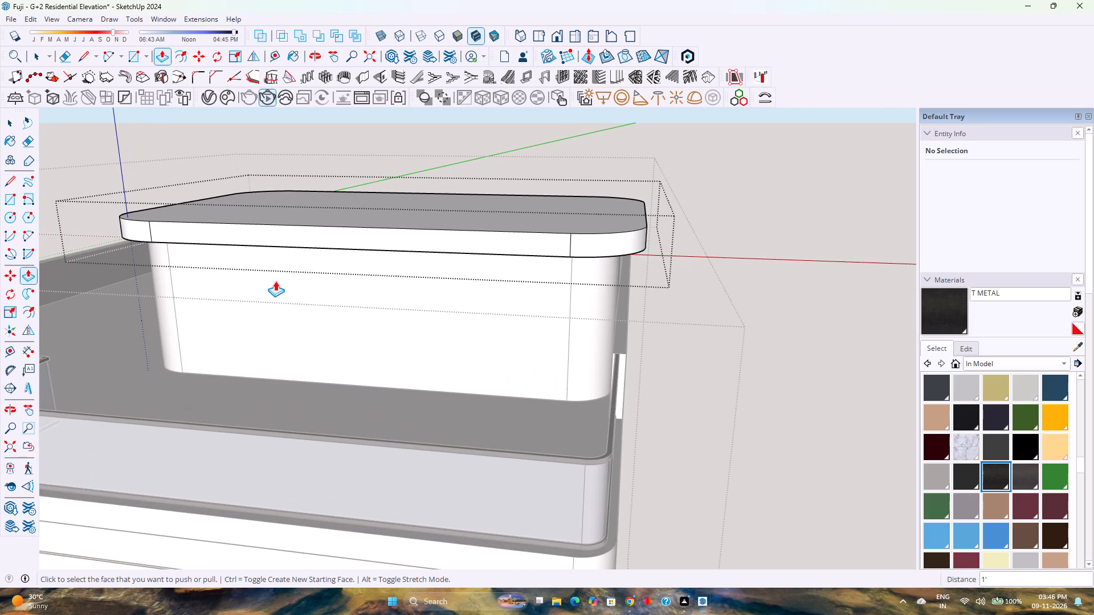
Undo the 1' roof slab extrusion and Push/Pull the enlarged rounded face up 6" instead.
key(ctrl+z)
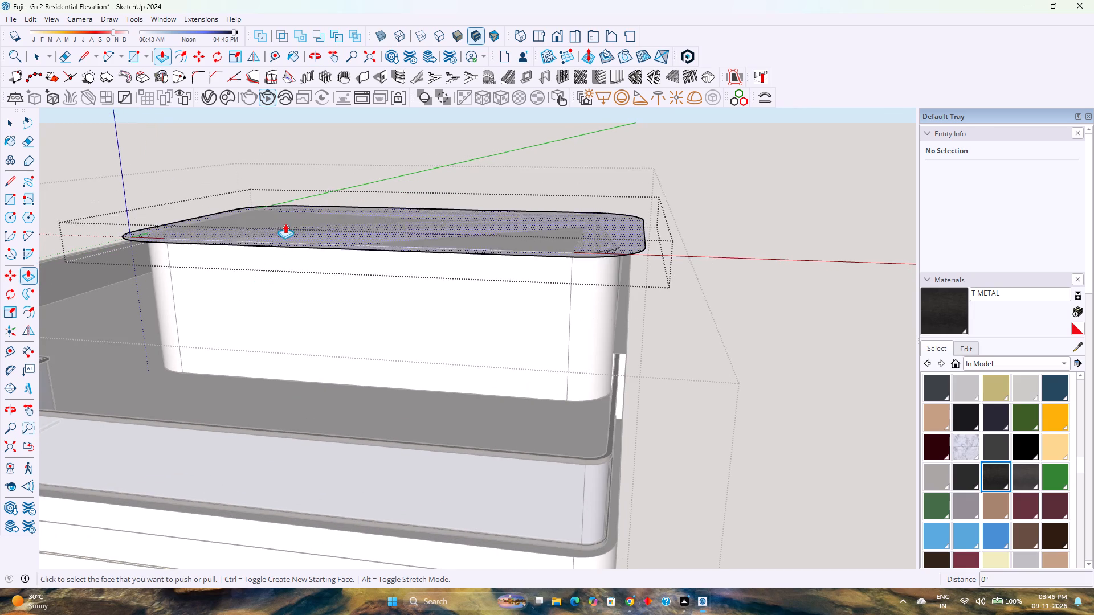
scroll(285, 222, up, 2)
middle_drag(289, 222, 292, 300)
click(260, 397)
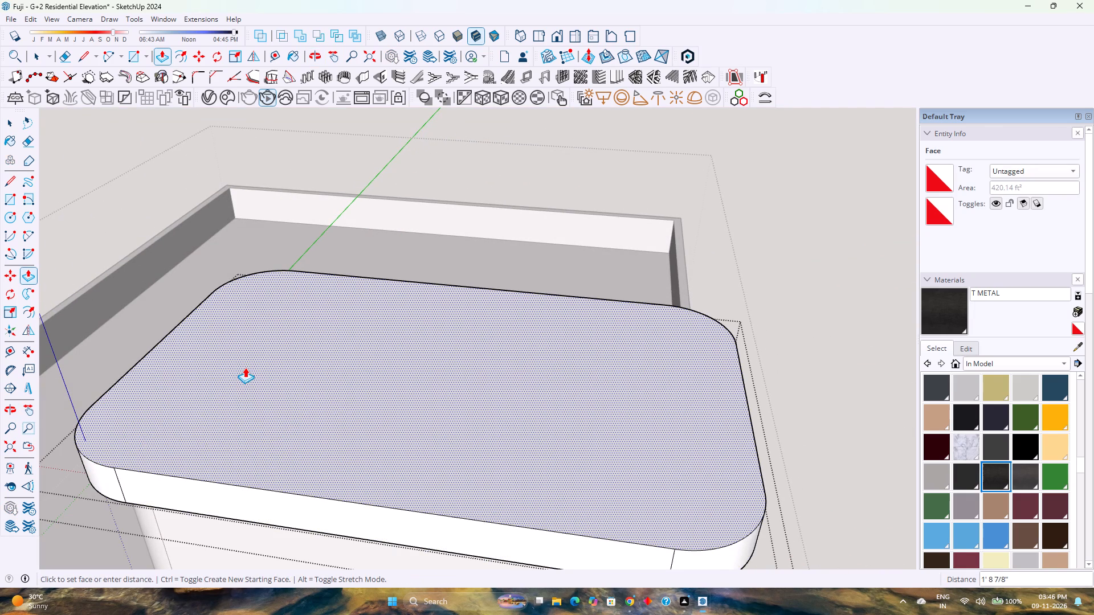
key(6)
key(Return)
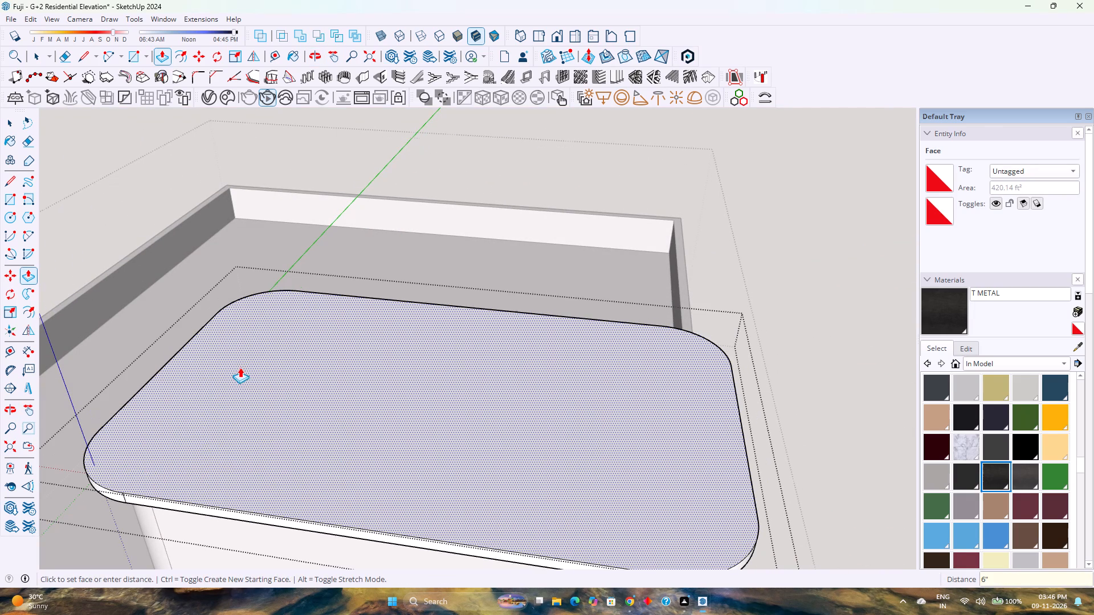
Offset the outline of the 6" slab's top face inward by 1".
click(179, 53)
click(124, 444)
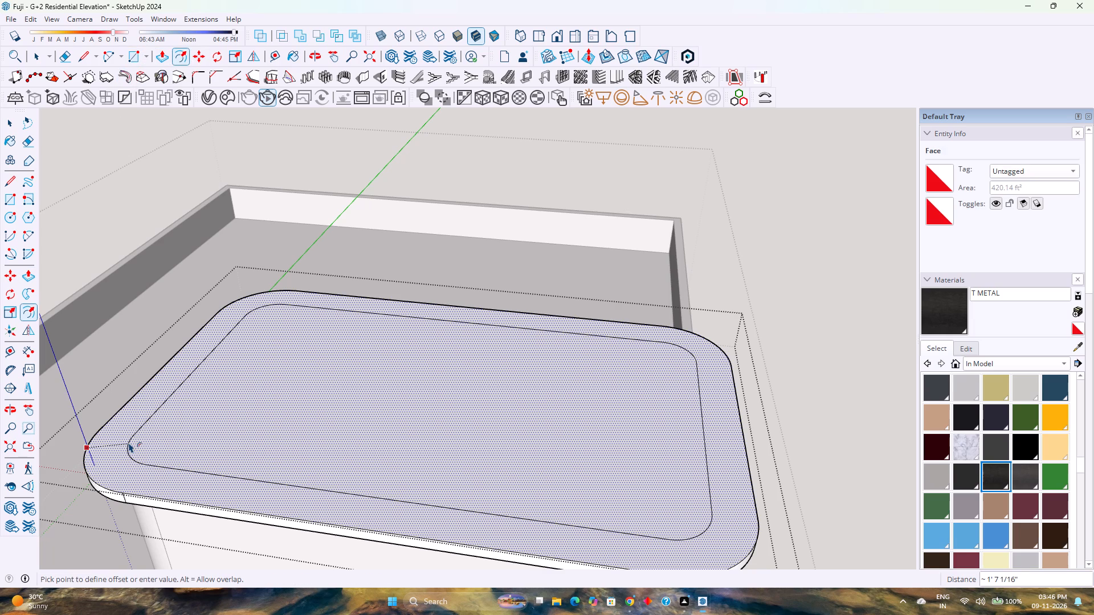
text(0.5)
key(Return)
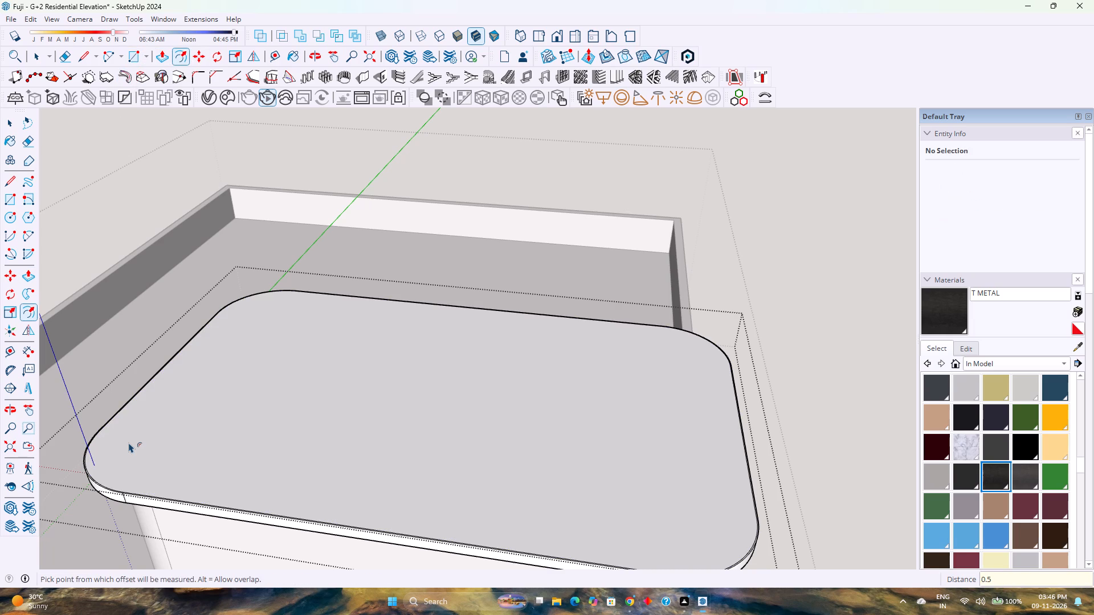
key(1)
key(Return)
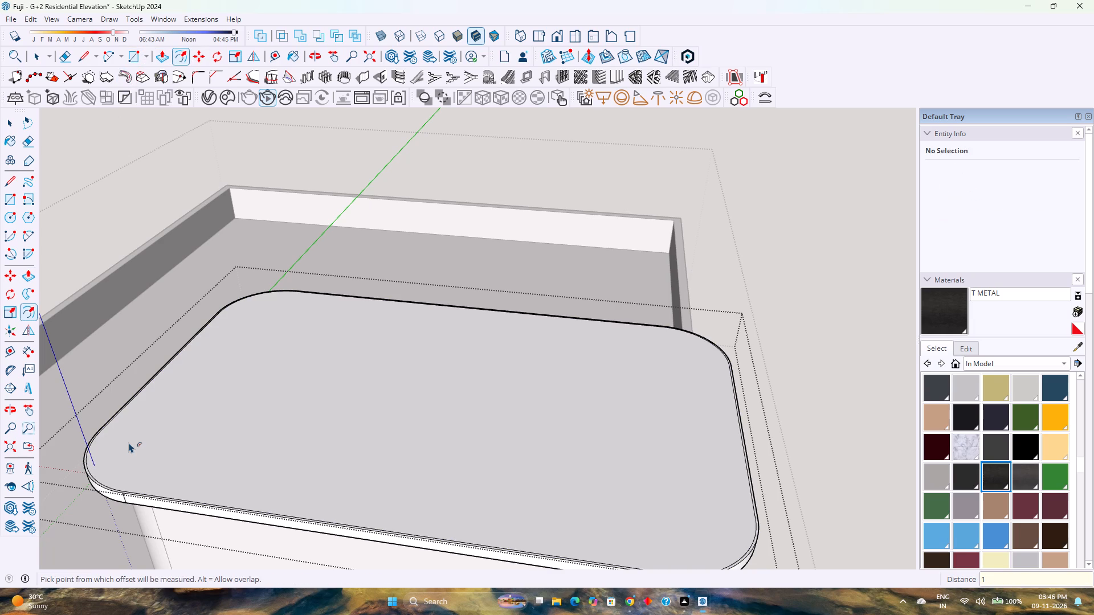
Push/Pull the inset rounded face up 1" to form a thin recessed band on top of the slab.
key(space)
click(129, 442)
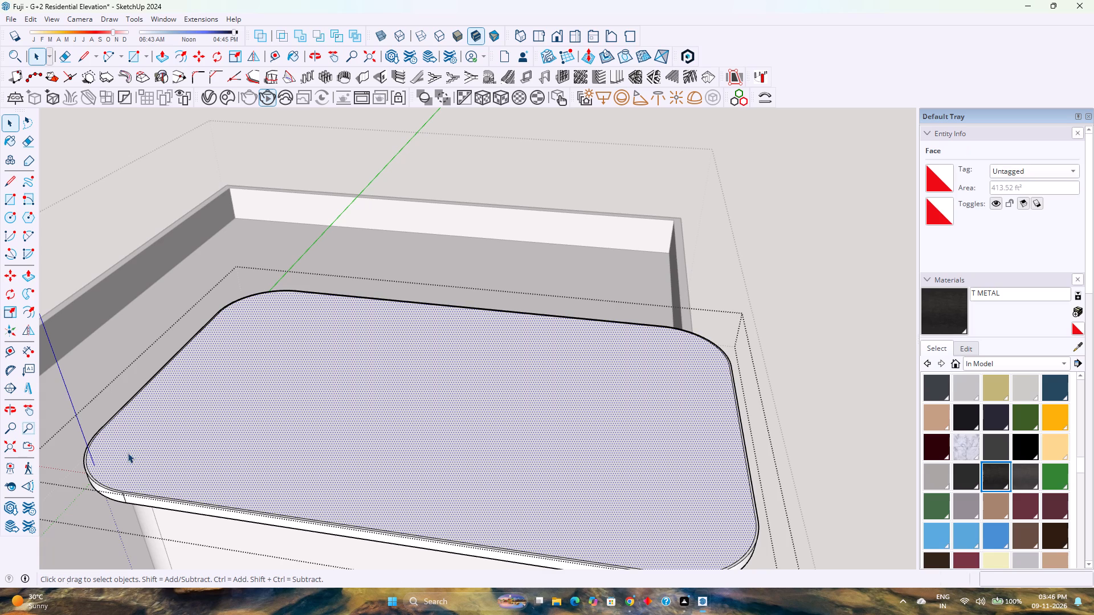
key(p)
click(128, 453)
key(6)
key(Return)
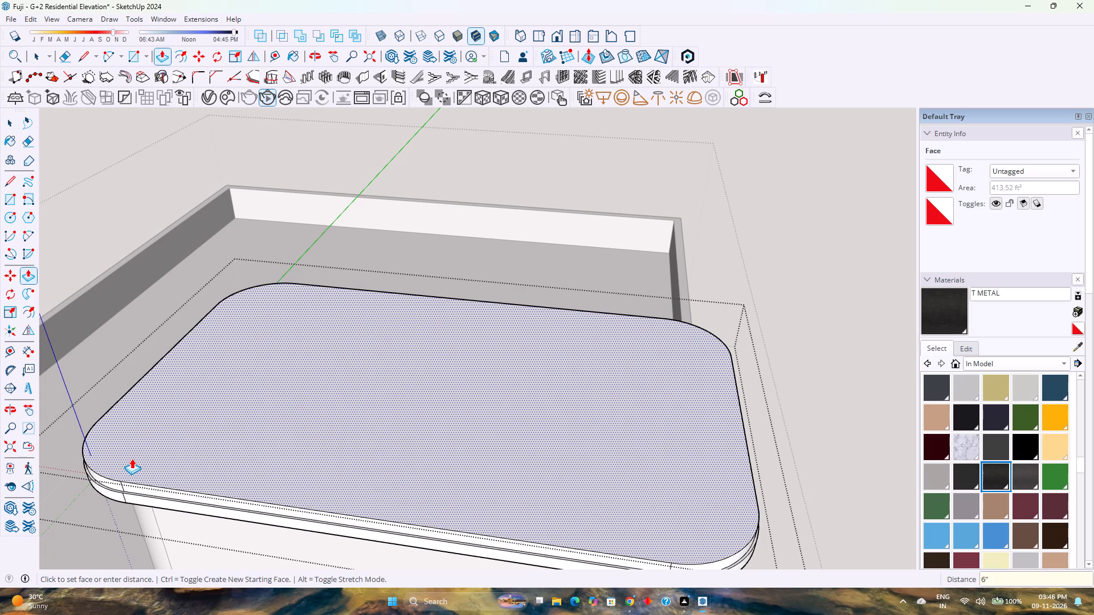
key(1)
key(Return)
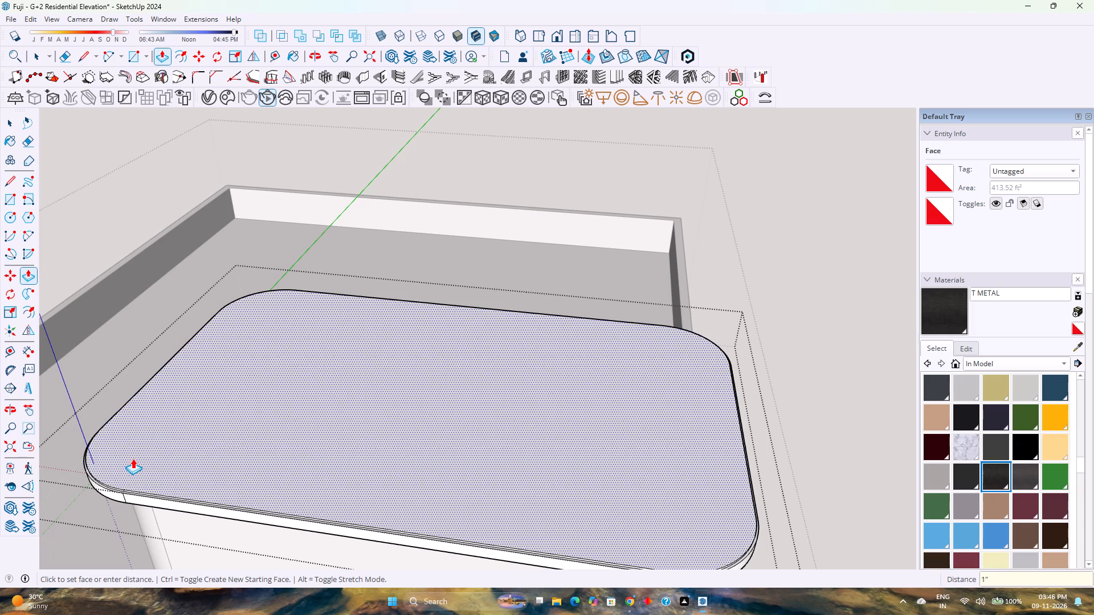
Offset the raised inset face's outline outward by 1", back over the lower slab's edge.
click(181, 55)
click(162, 484)
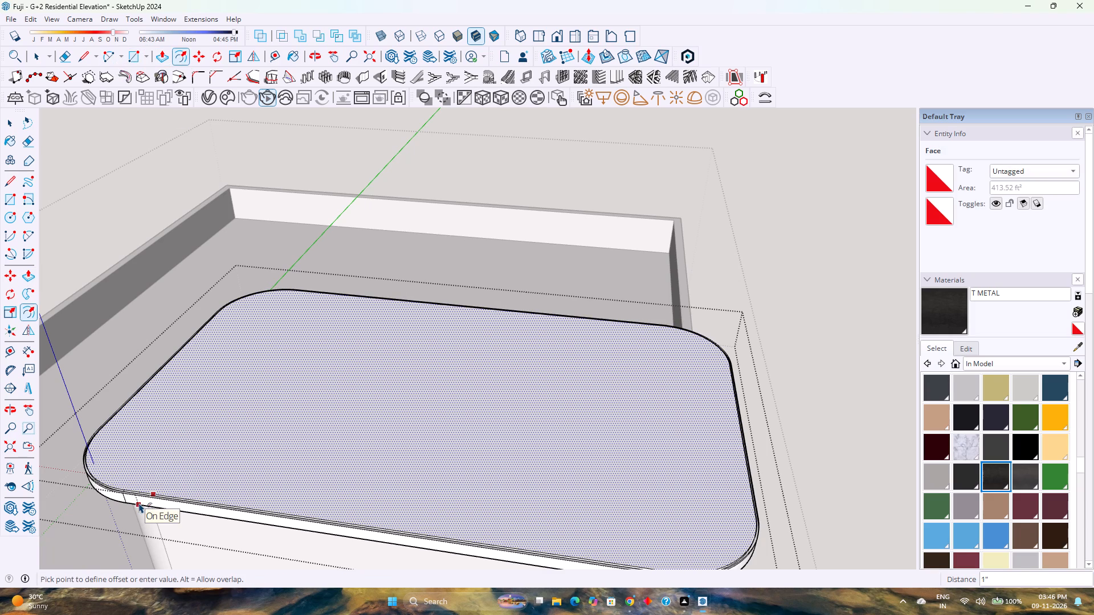
key(1)
key(Return)
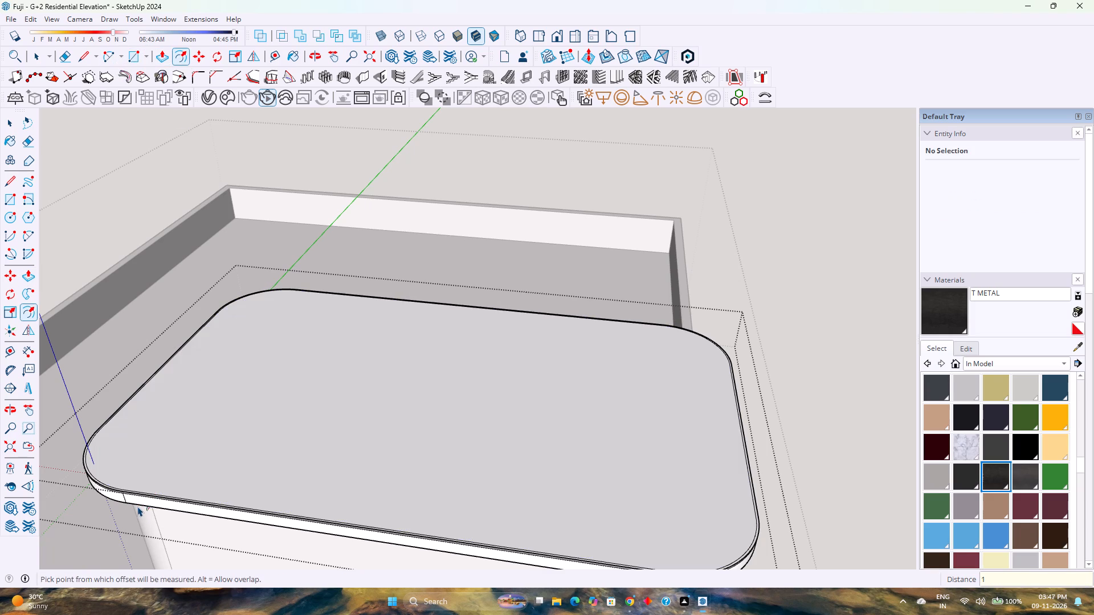
Push/Pull the narrow outer ring up 6" and raise the enclosed inner face by the same 6" to form the upper slab layer.
key(p)
scroll(72, 457, up, 3)
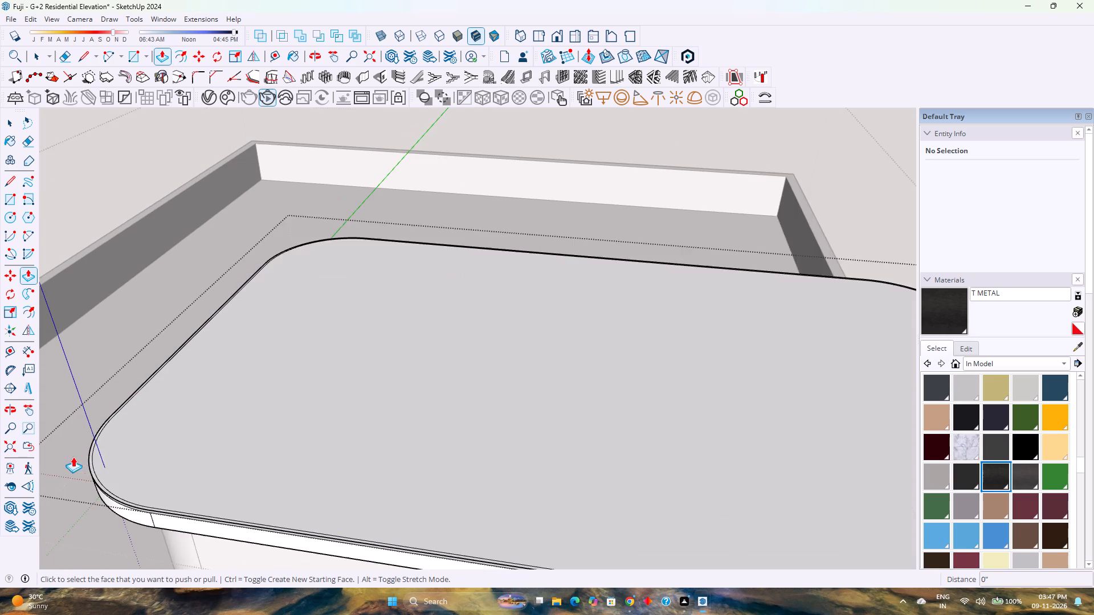
scroll(73, 457, up, 3)
click(92, 471)
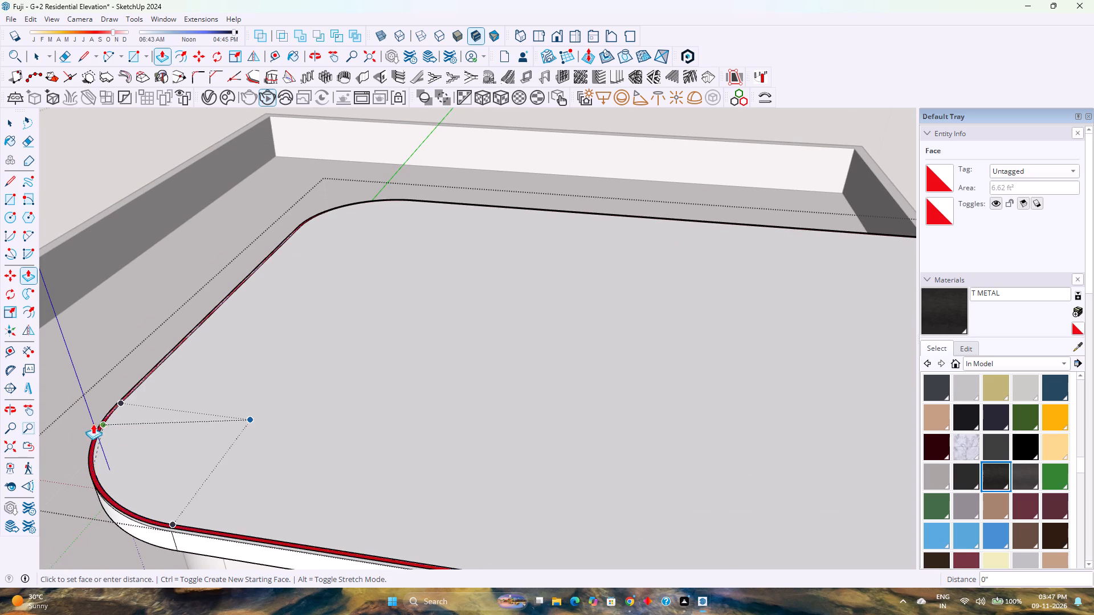
key(6)
key(Return)
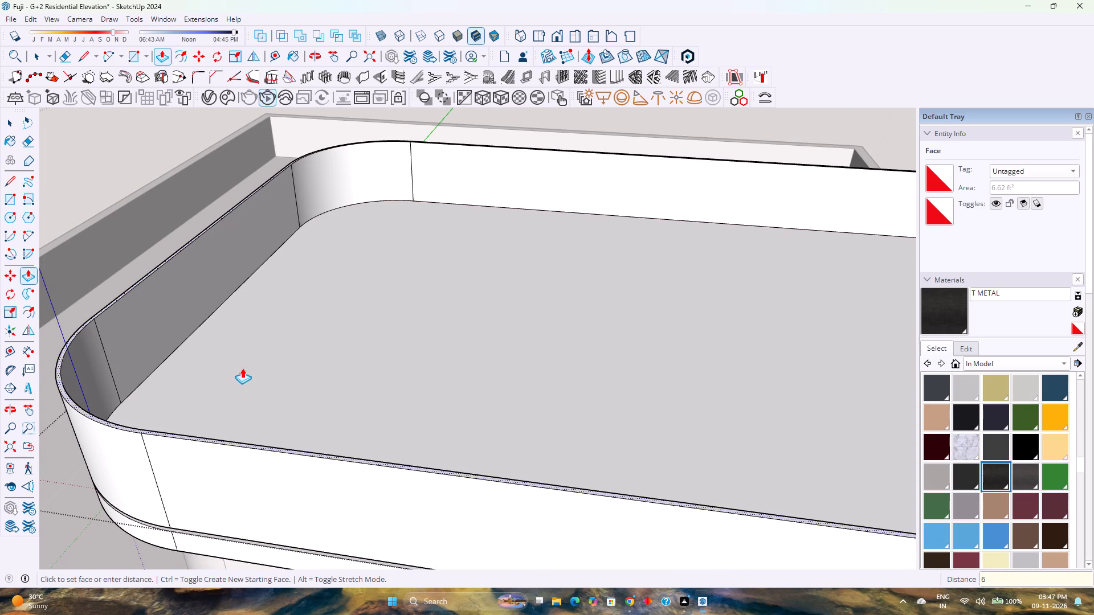
double_click(270, 383)
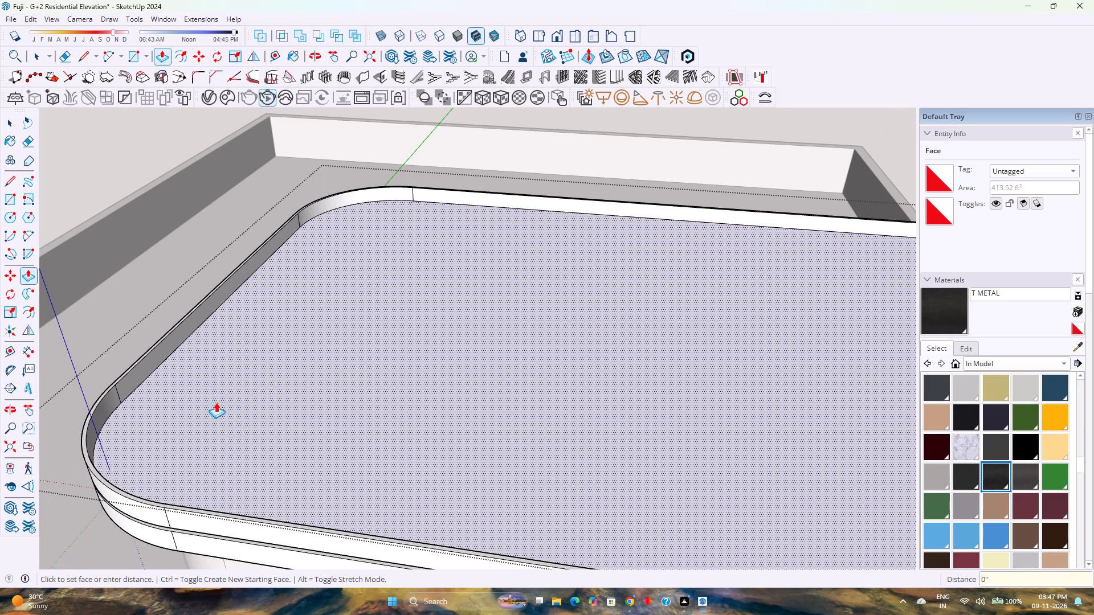
Delete the front-left corner arc, left edge and front edge of the leftover inner outline on the upper slab's top face.
scroll(141, 444, down, 6)
middle_drag(143, 453, 183, 425)
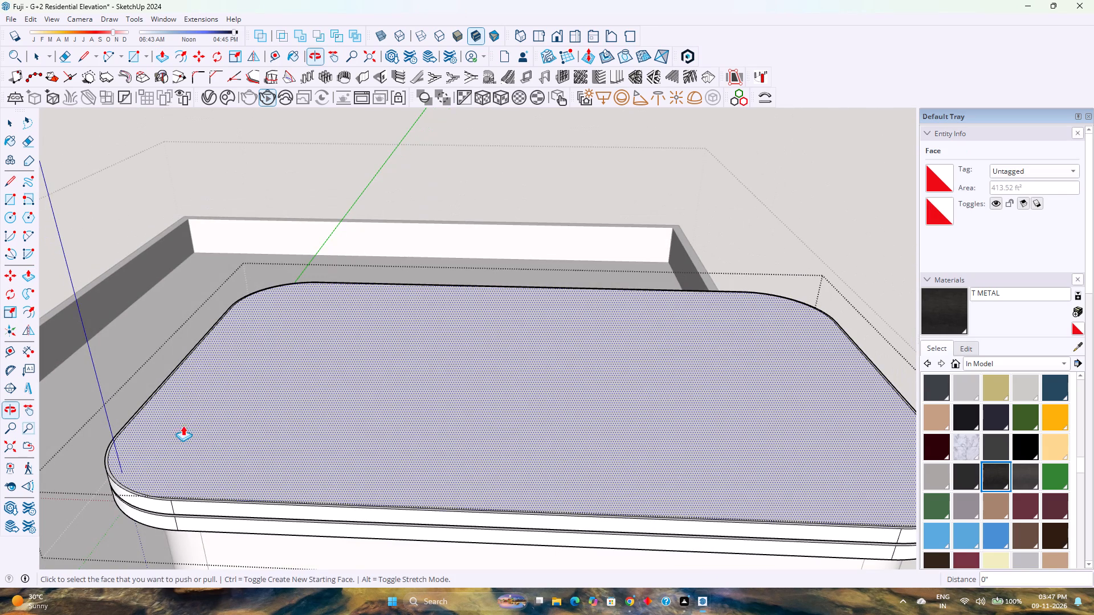
key(space)
scroll(123, 486, up, 3)
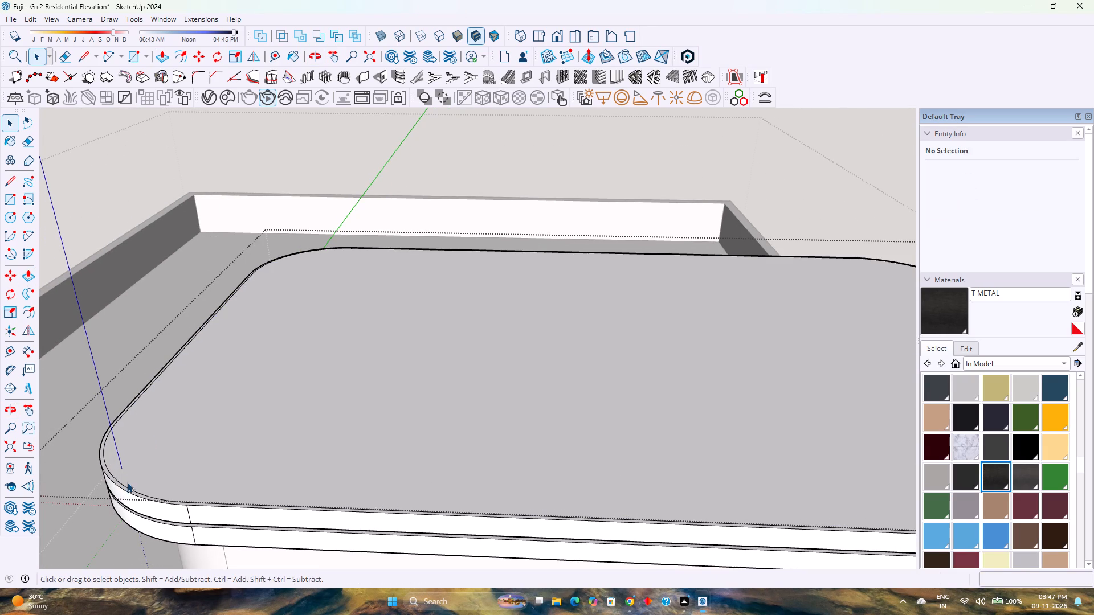
click(127, 488)
key(Delete)
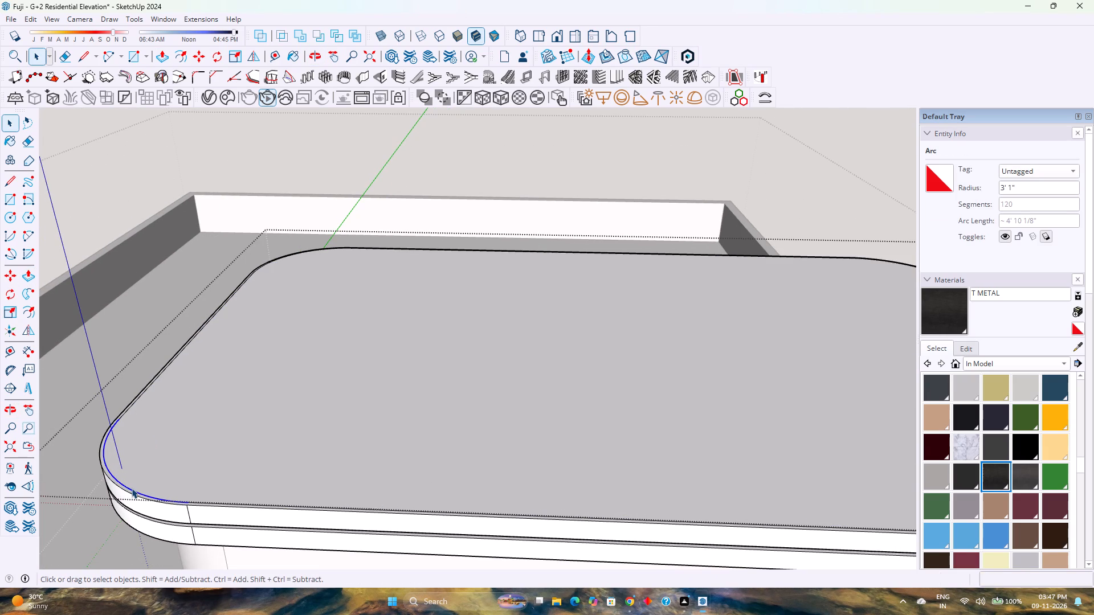
key(Delete)
click(124, 416)
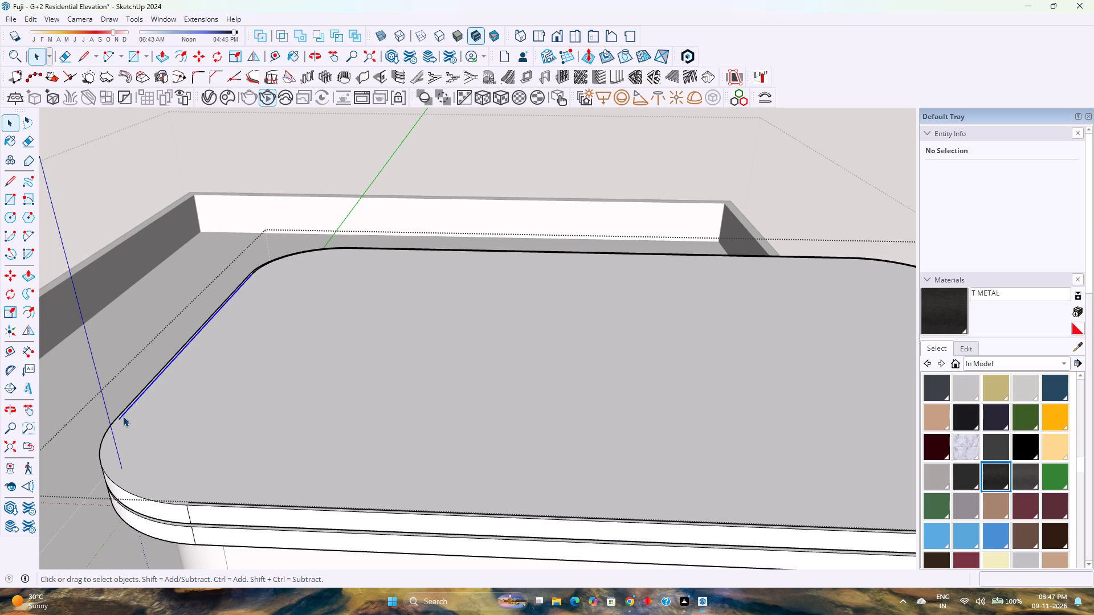
double_click(123, 416)
triple_click(123, 416)
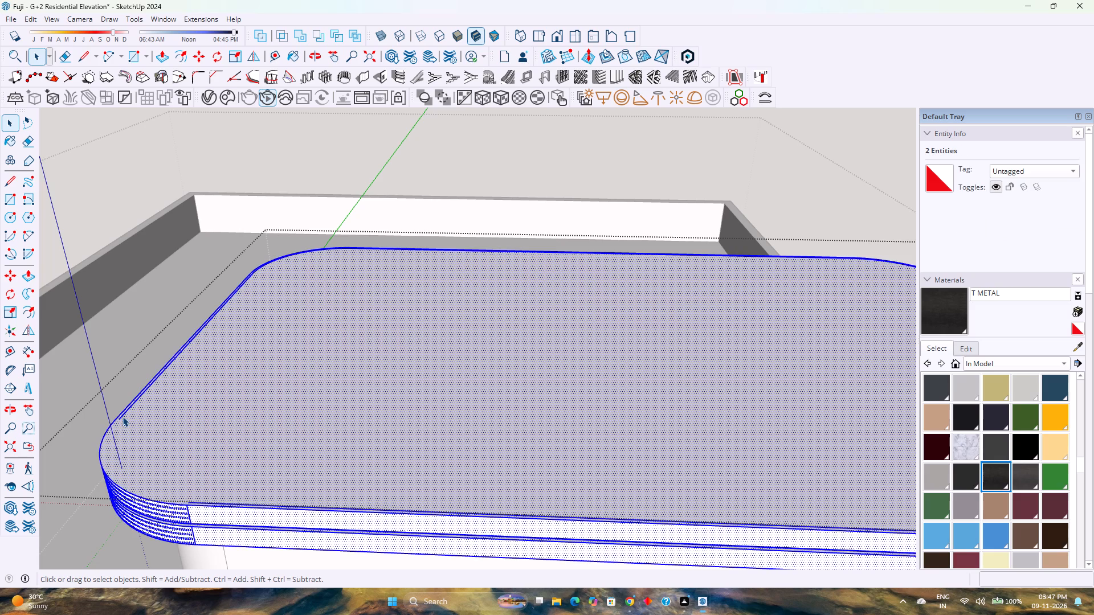
double_click(123, 416)
click(123, 414)
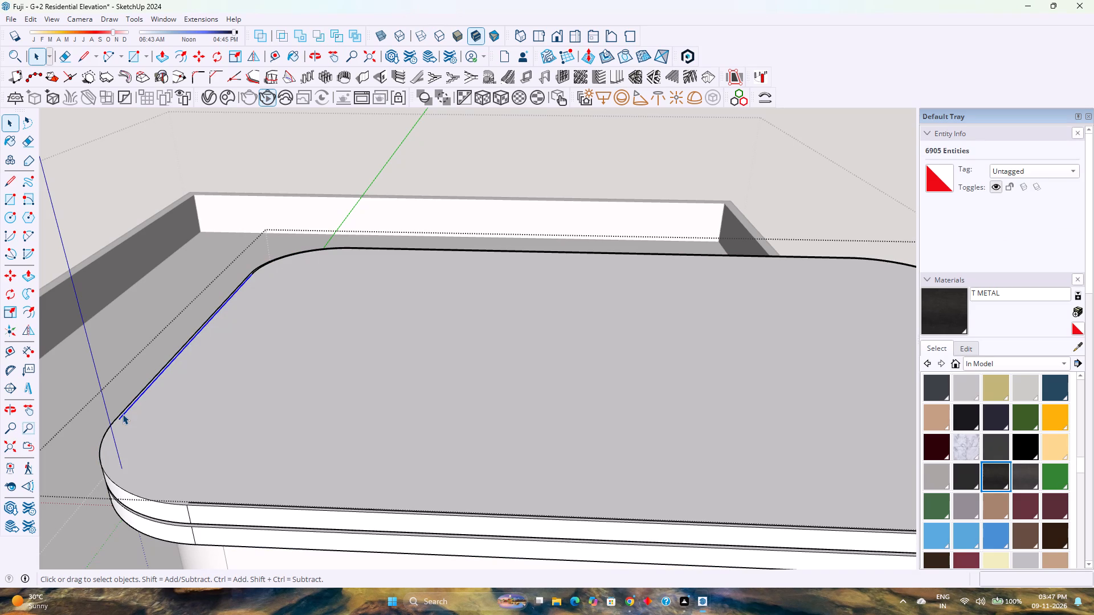
key(Delete)
click(221, 502)
key(Delete)
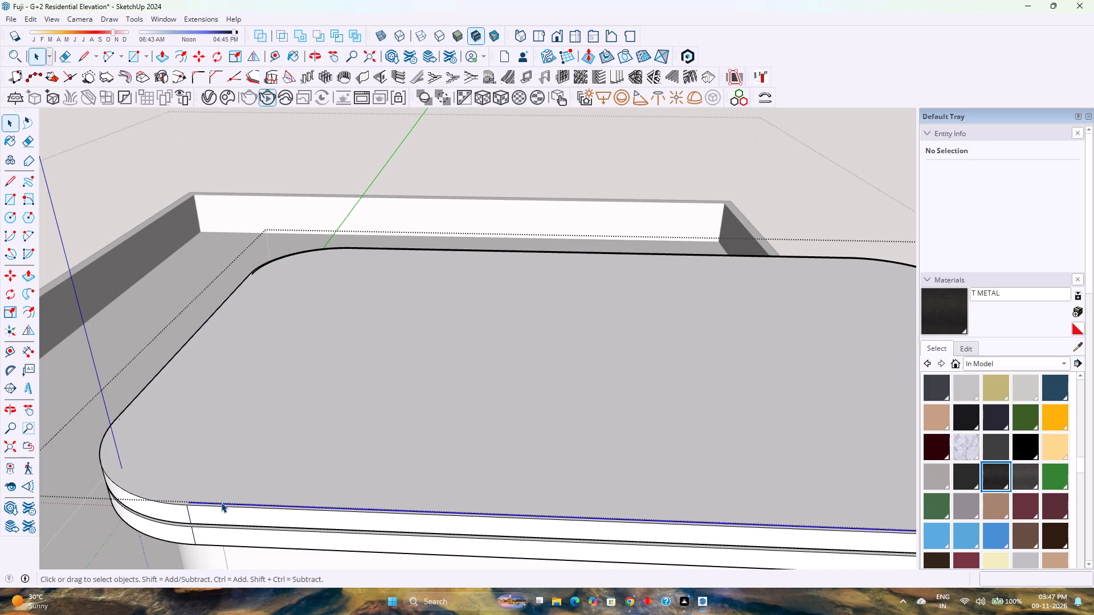
Delete the leftover inner outline's front-right corner arc, right edge, rear edge and both rear corner arcs from the upper slab's top.
scroll(193, 453, down, 7)
scroll(753, 493, up, 3)
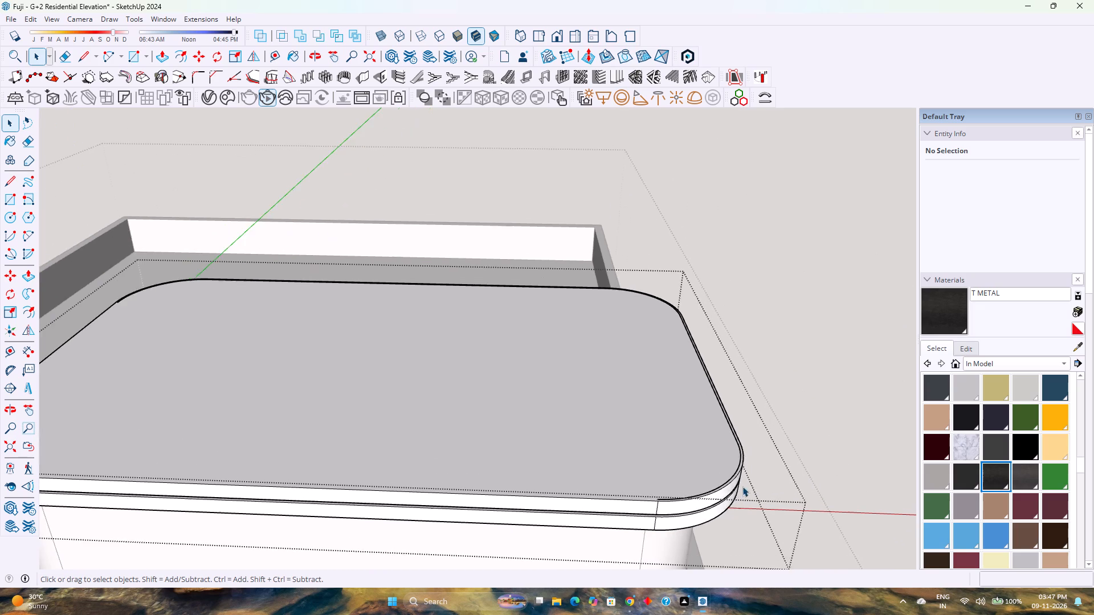
scroll(742, 485, up, 12)
click(728, 470)
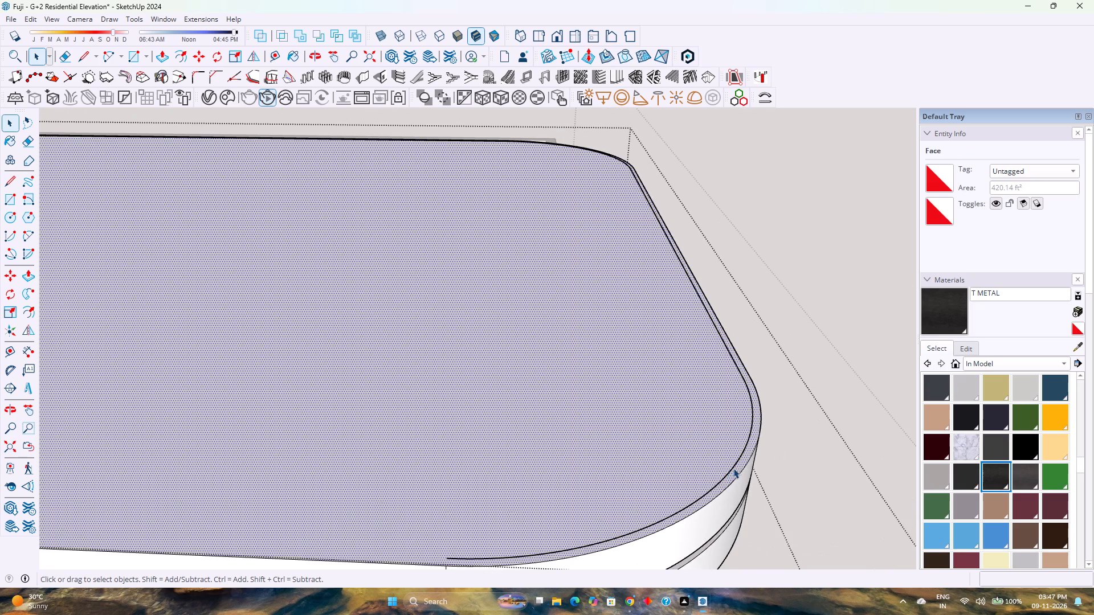
click(734, 468)
key(Delete)
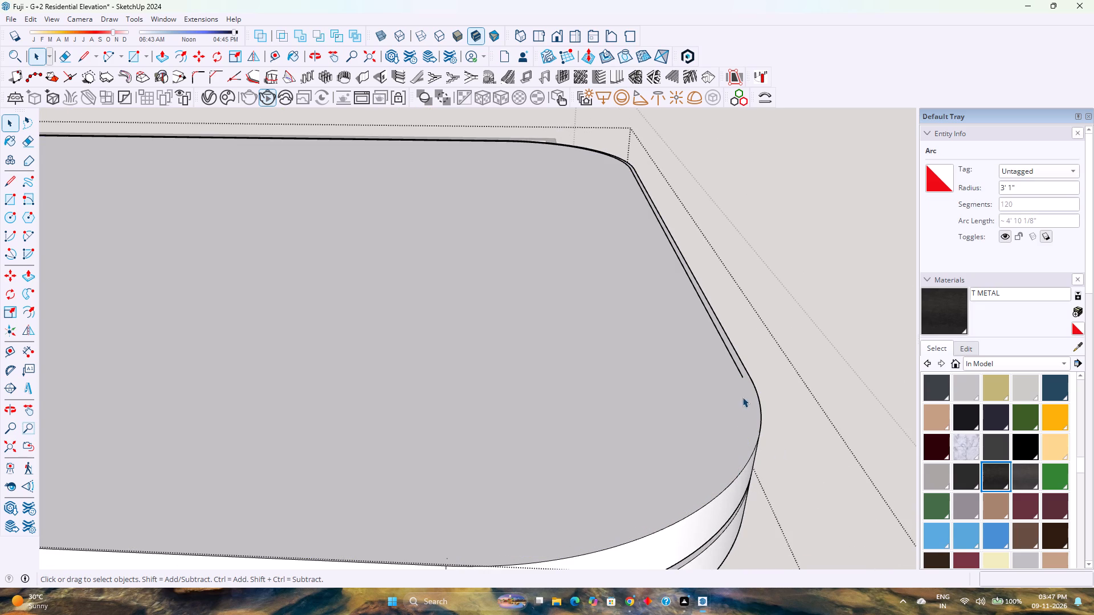
click(740, 375)
key(Delete)
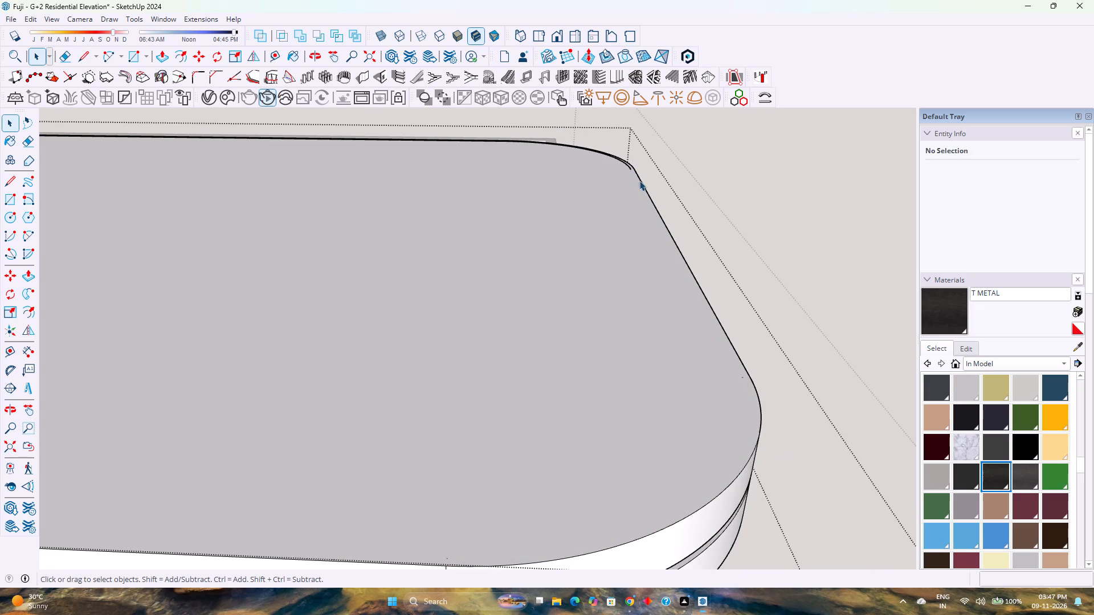
click(627, 165)
key(Delete)
click(492, 142)
key(Delete)
scroll(471, 260, down, 4)
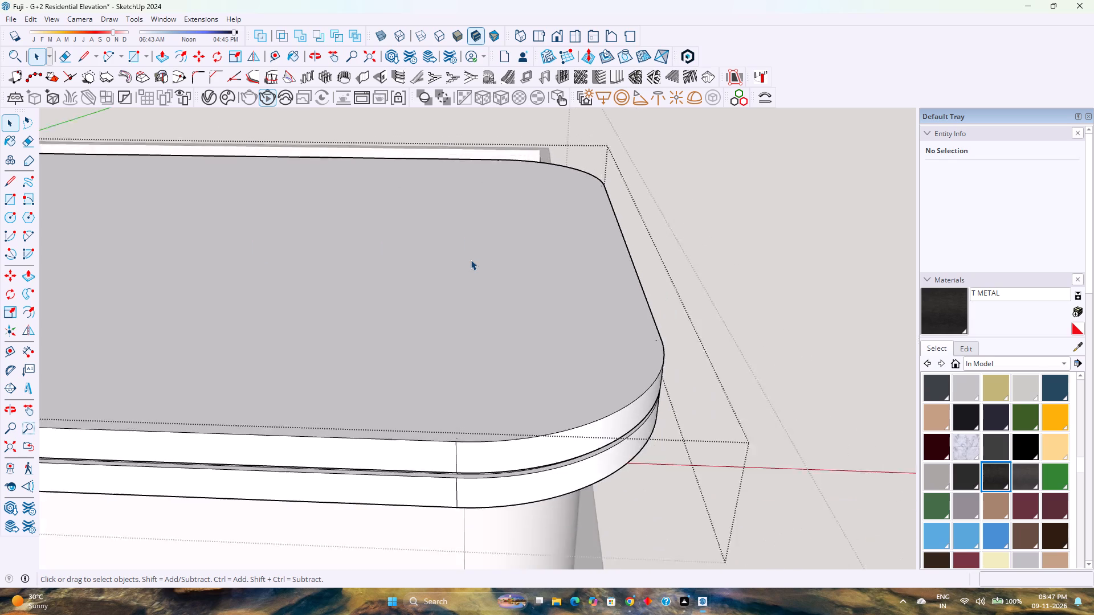
middle_drag(480, 230, 525, 354)
scroll(524, 346, down, 7)
shift+middle_drag(238, 389, 249, 393)
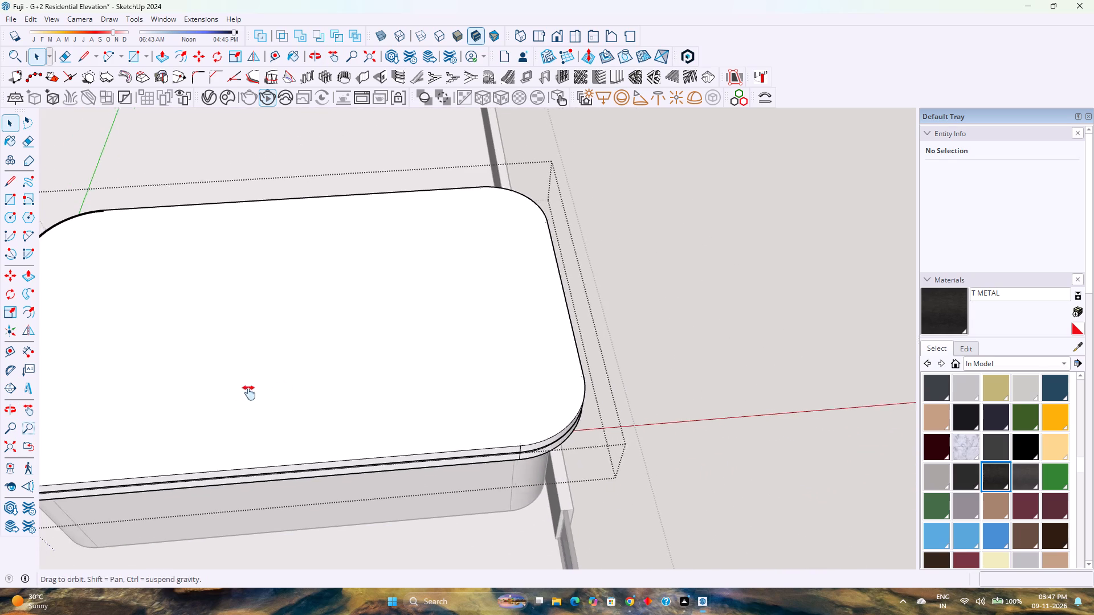
shift+middle_drag(249, 393, 440, 392)
scroll(219, 258, up, 6)
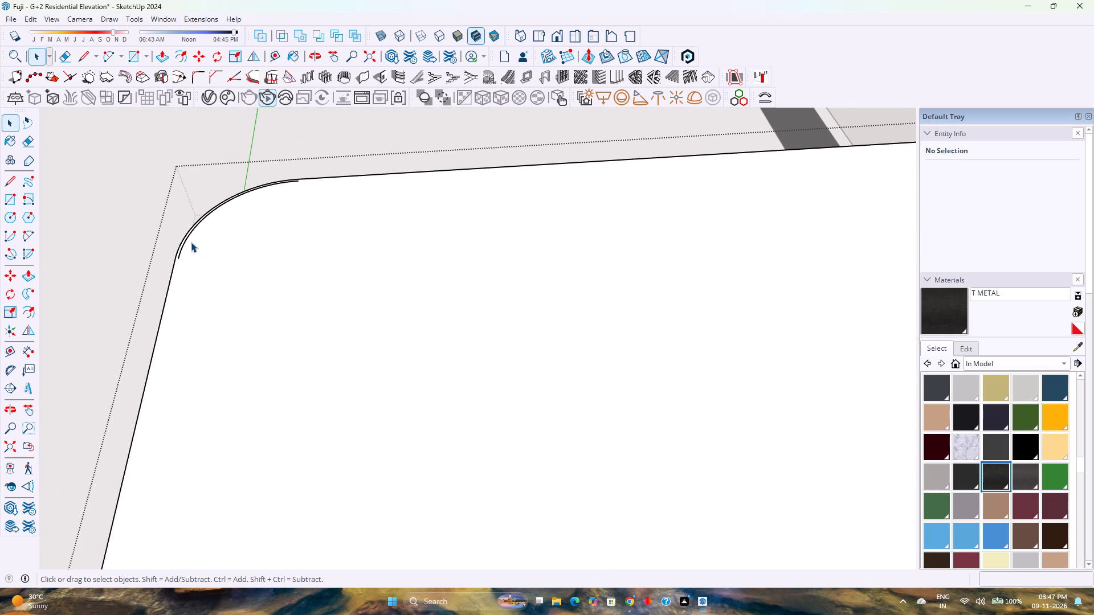
click(182, 248)
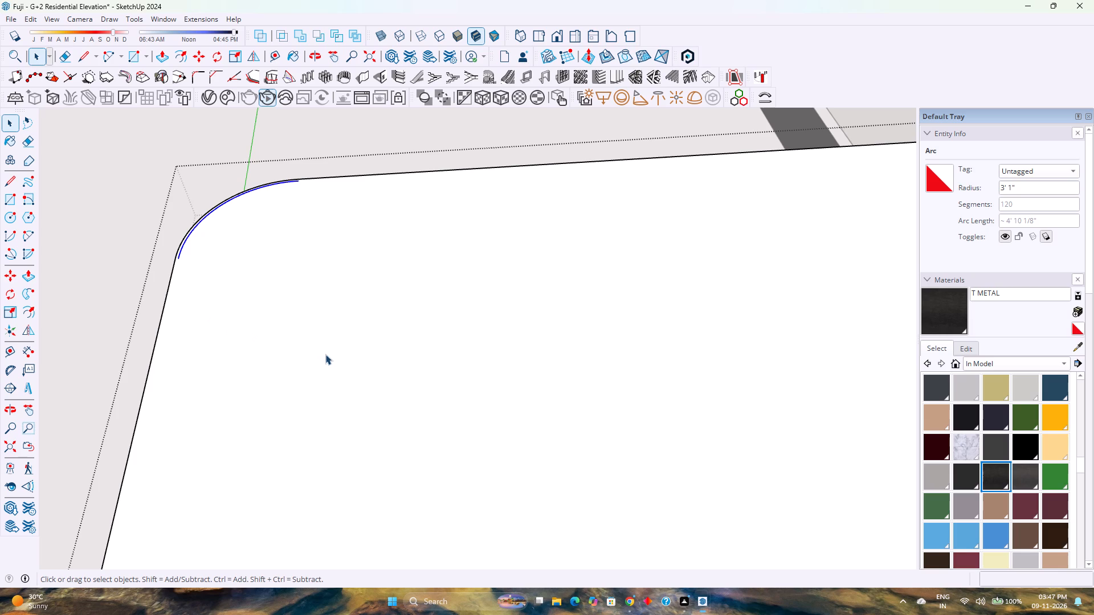
key(Delete)
Offset the rounded outline of the upper slab's top face outward by 2".
scroll(230, 342, down, 11)
middle_drag(214, 417, 234, 355)
middle_click(238, 350)
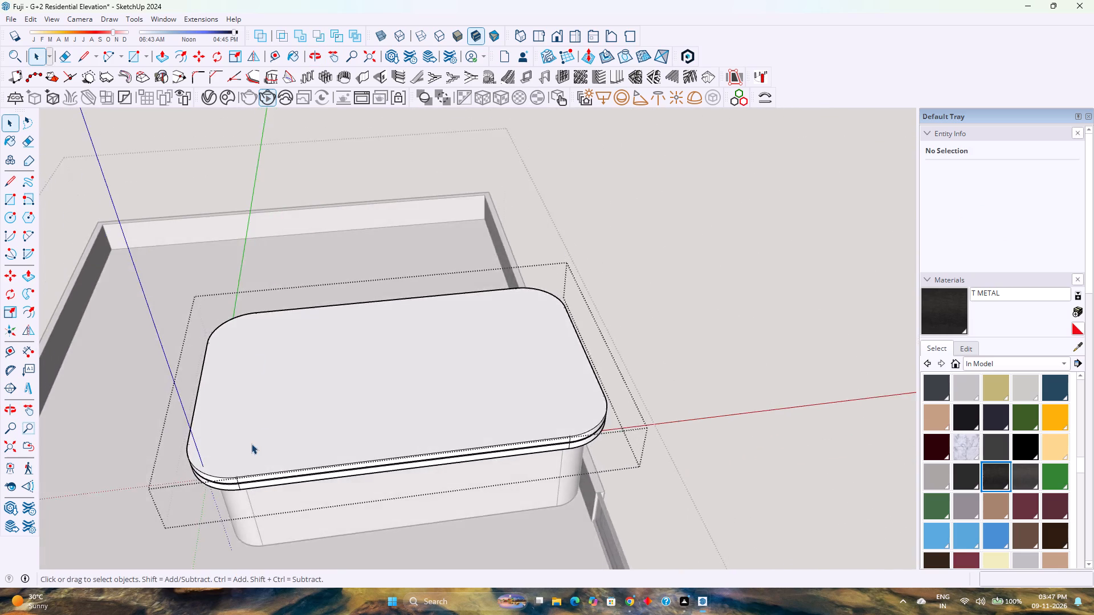
scroll(252, 442, up, 4)
middle_drag(207, 491, 197, 434)
middle_click(197, 434)
scroll(207, 420, up, 1)
click(218, 396)
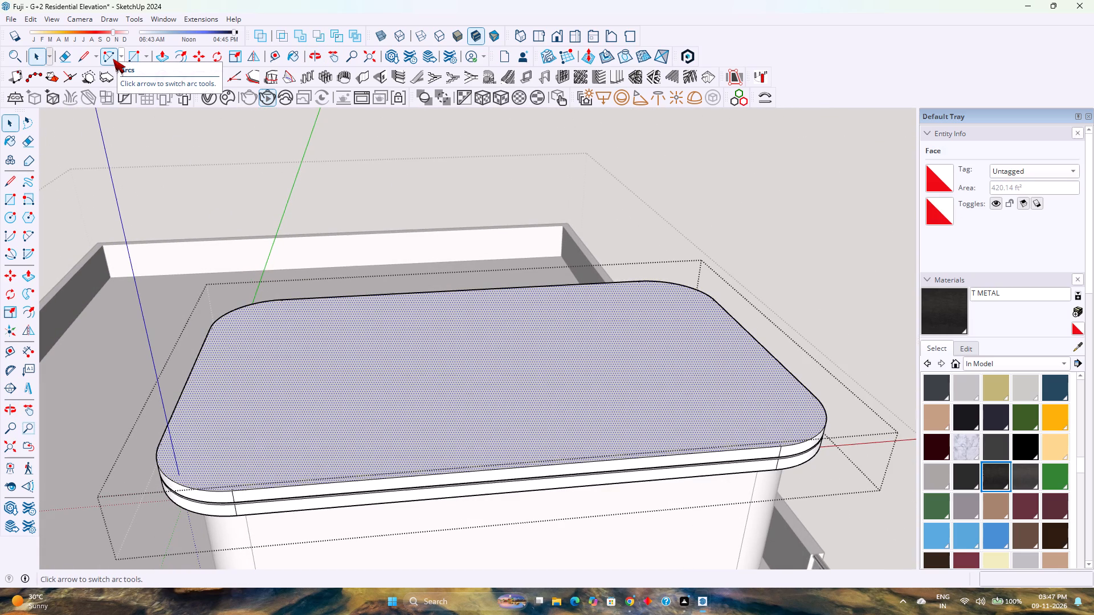
click(178, 55)
click(348, 481)
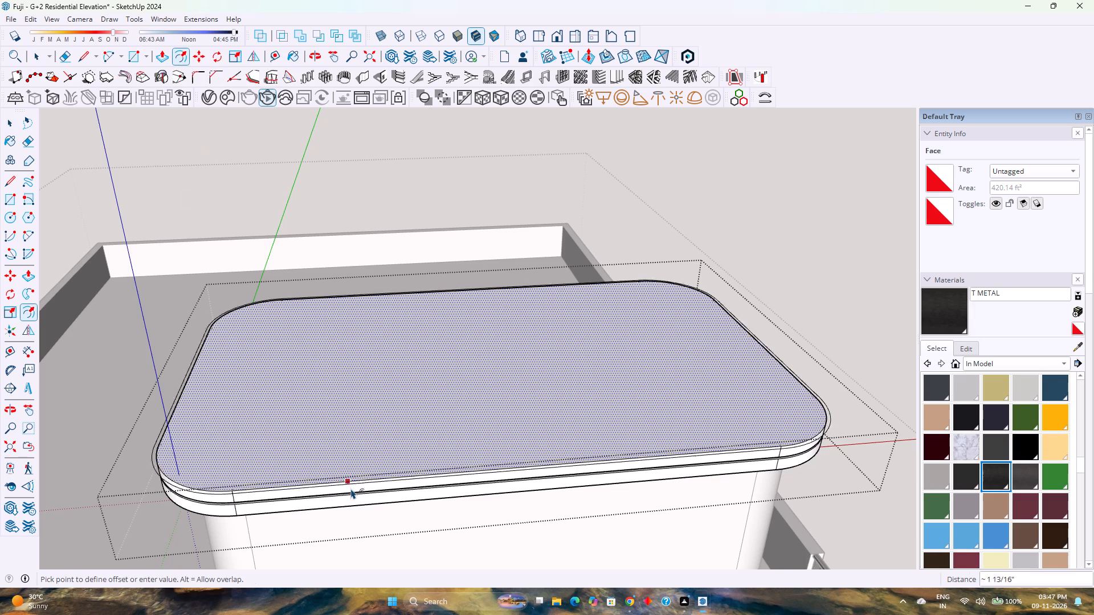
key(2)
key(Return)
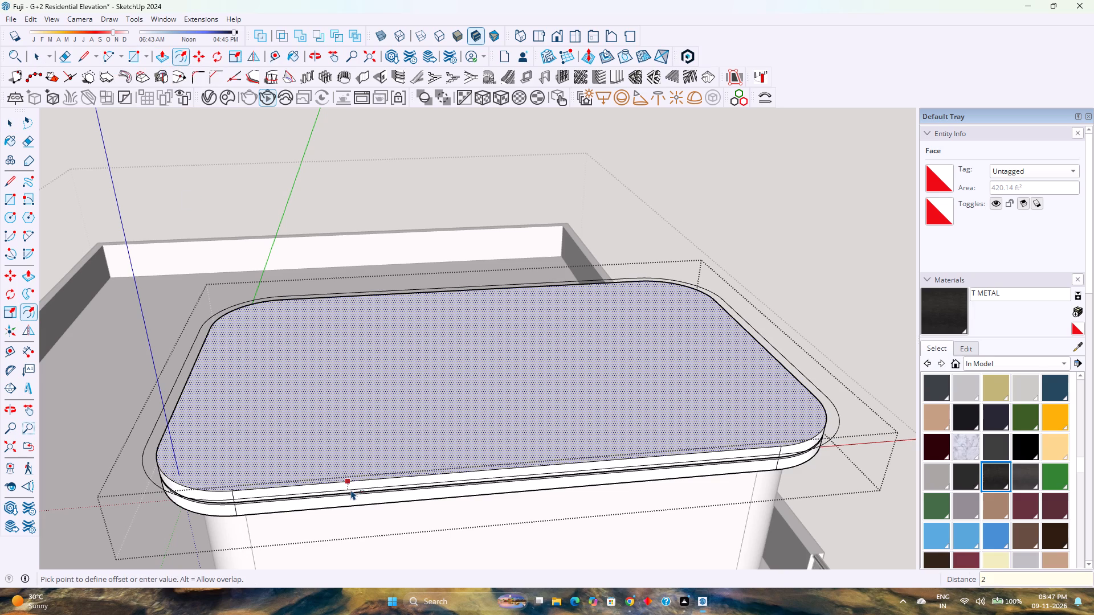
Set the outward offset of the upper slab's rounded top outline to 3".
scroll(349, 498, up, 1)
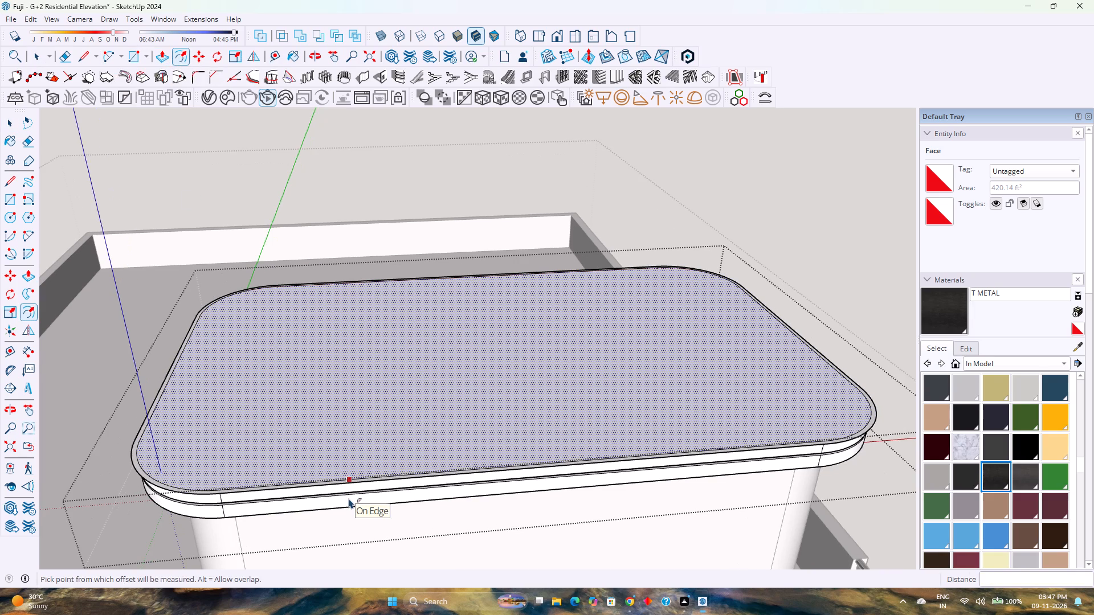
scroll(349, 498, up, 3)
middle_drag(332, 491, 325, 379)
middle_drag(297, 462, 297, 452)
middle_drag(305, 430, 329, 383)
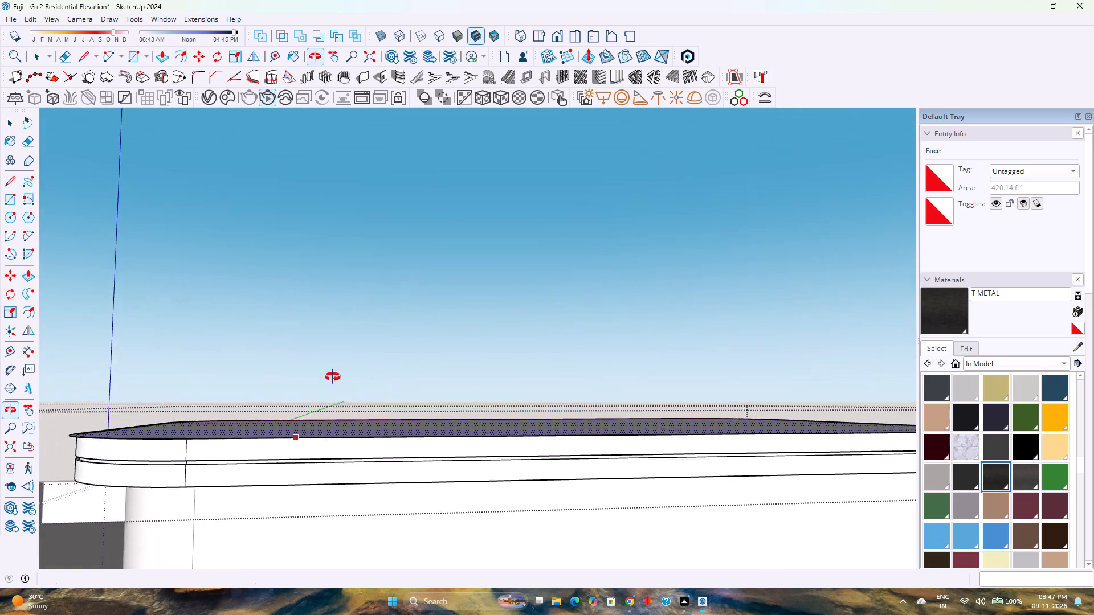
middle_click(330, 381)
middle_click(350, 349)
middle_drag(353, 347, 290, 383)
scroll(290, 384, up, 1)
key(3)
key(Return)
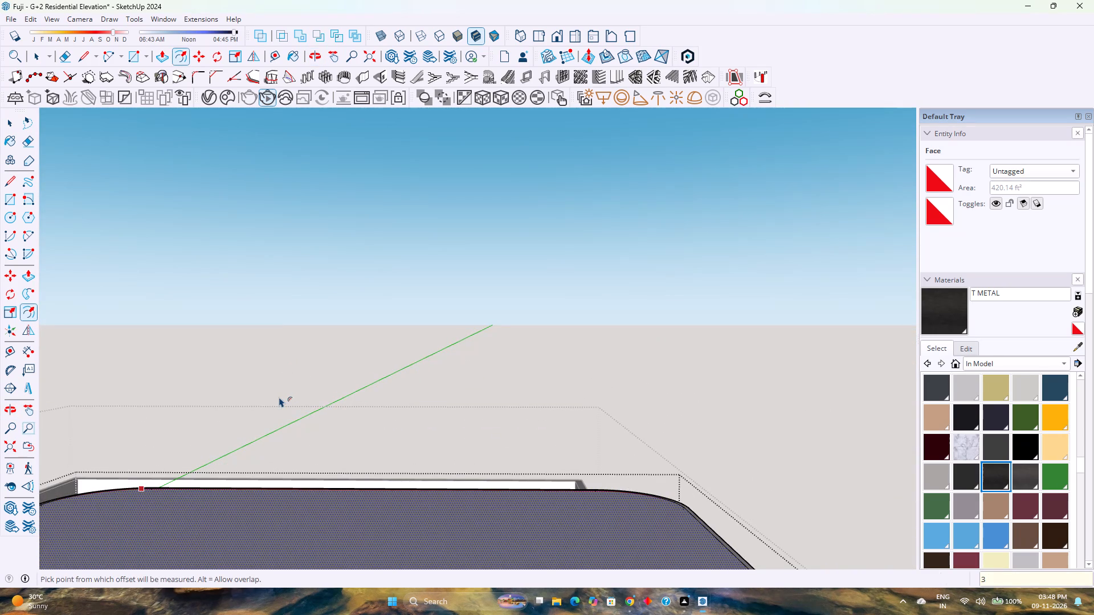
Push/Pull the upper slab's large inner top face up 3" and raise the surrounding narrow ring by the same 3".
scroll(287, 399, down, 7)
scroll(405, 450, down, 3)
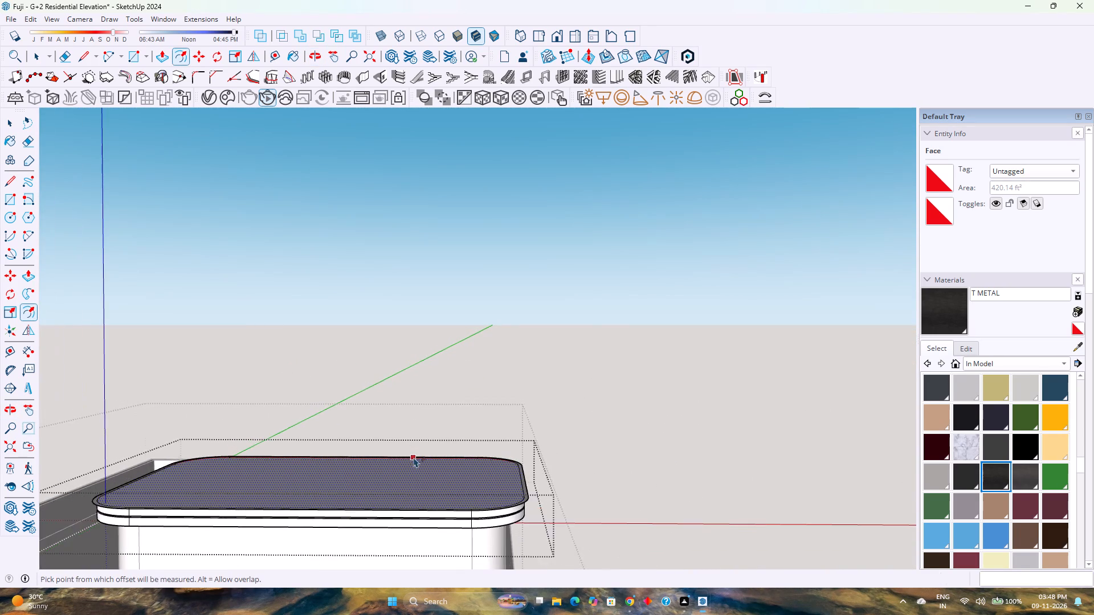
middle_drag(414, 460, 474, 544)
middle_click(474, 544)
scroll(477, 524, down, 3)
shift+middle_drag(467, 545, 445, 393)
shift+middle_click(445, 393)
shift+middle_click(444, 390)
shift+middle_click(444, 389)
scroll(491, 439, up, 2)
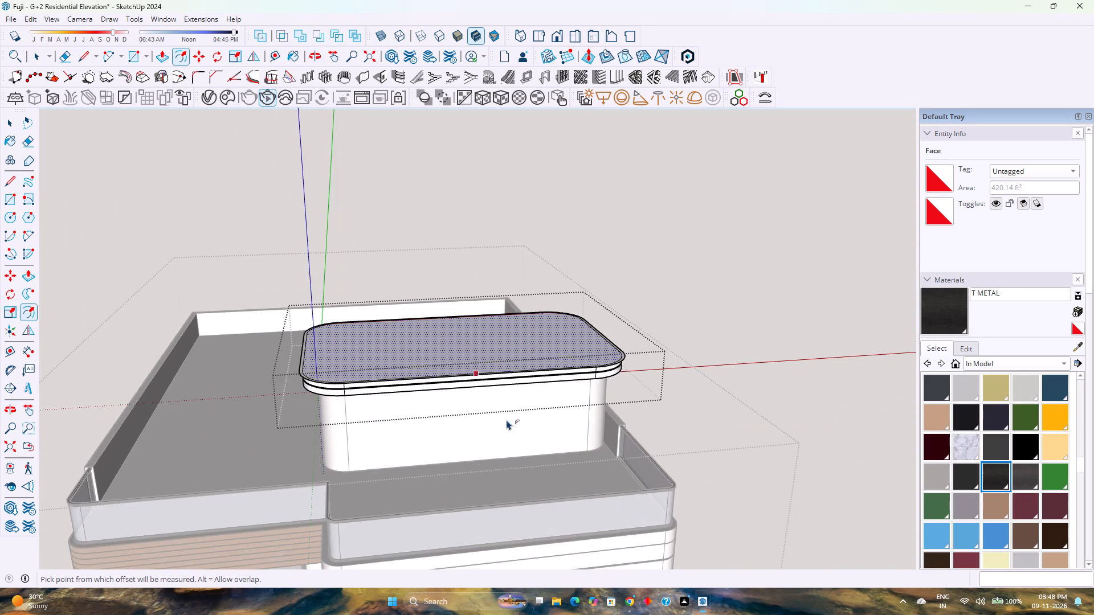
scroll(535, 382, up, 9)
key(p)
scroll(545, 359, up, 1)
middle_drag(545, 360, 510, 465)
middle_drag(509, 469, 507, 493)
middle_click(507, 494)
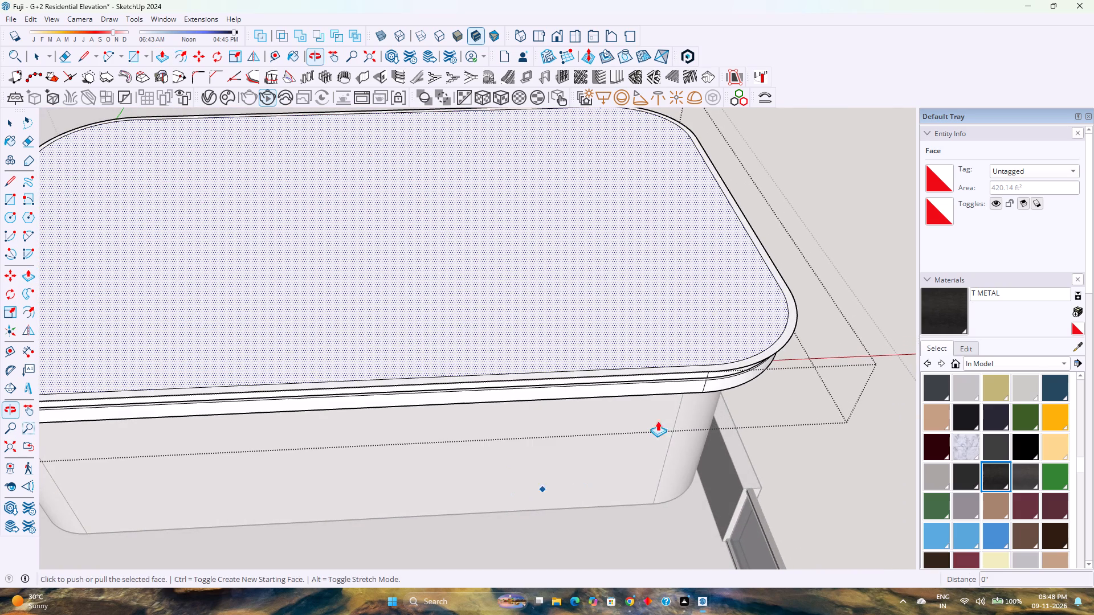
click(715, 324)
key(3)
key(Return)
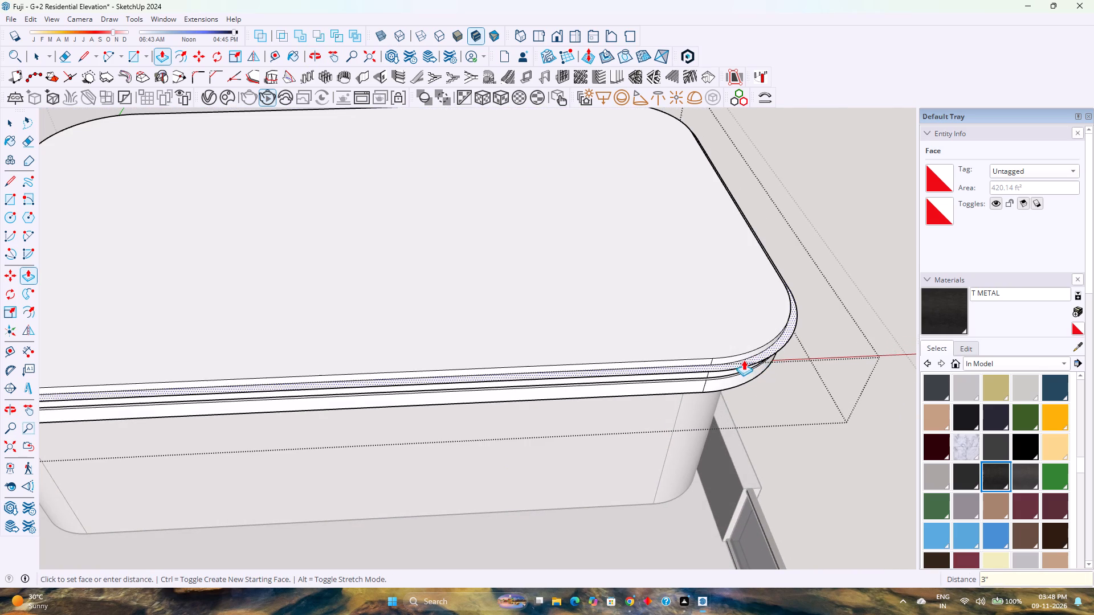
double_click(768, 351)
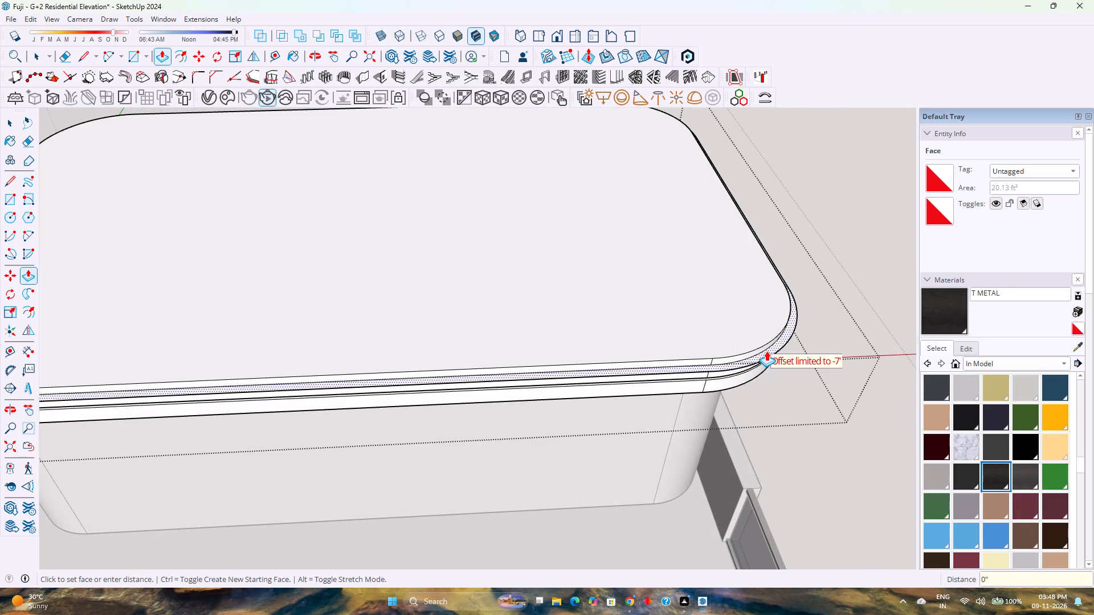
scroll(629, 366, down, 3)
Erase the leftover inner outline's front and side edges and both front corner arcs from the new top layer.
key(e)
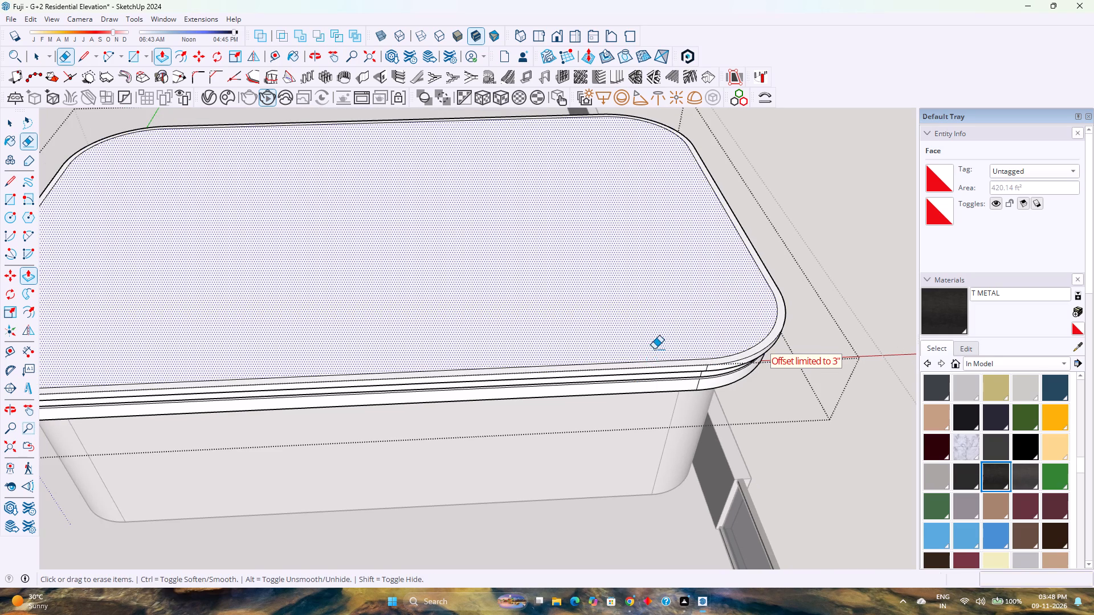
drag(659, 350, 666, 361)
click(738, 350)
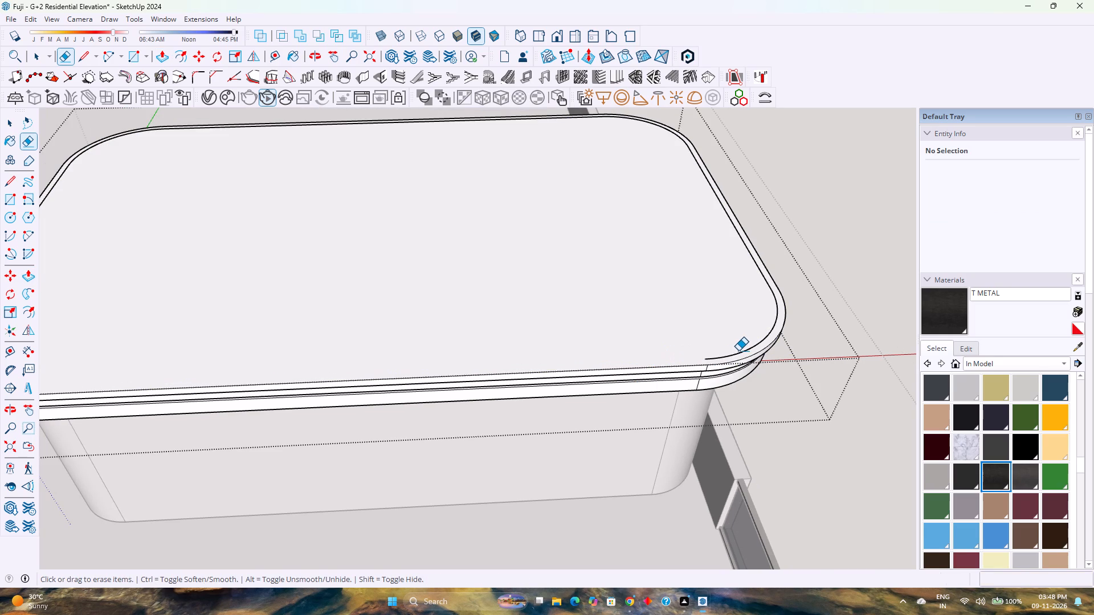
click(768, 285)
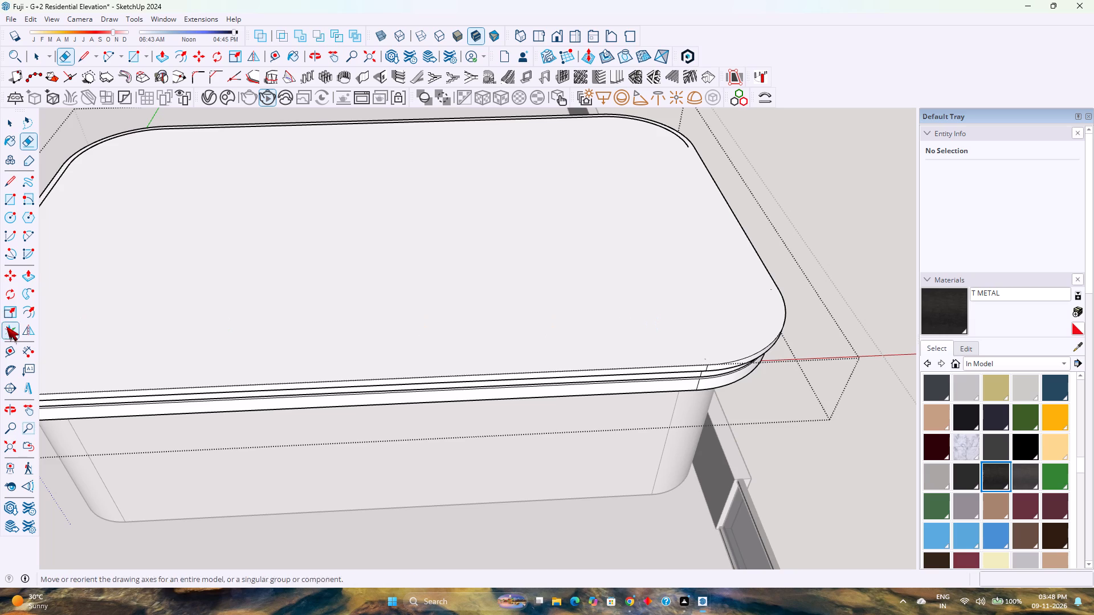
shift+middle_drag(3, 325, 214, 379)
shift+middle_click(214, 379)
scroll(209, 375, down, 4)
shift+middle_drag(172, 363, 332, 375)
shift+middle_click(332, 375)
scroll(248, 399, up, 3)
click(241, 394)
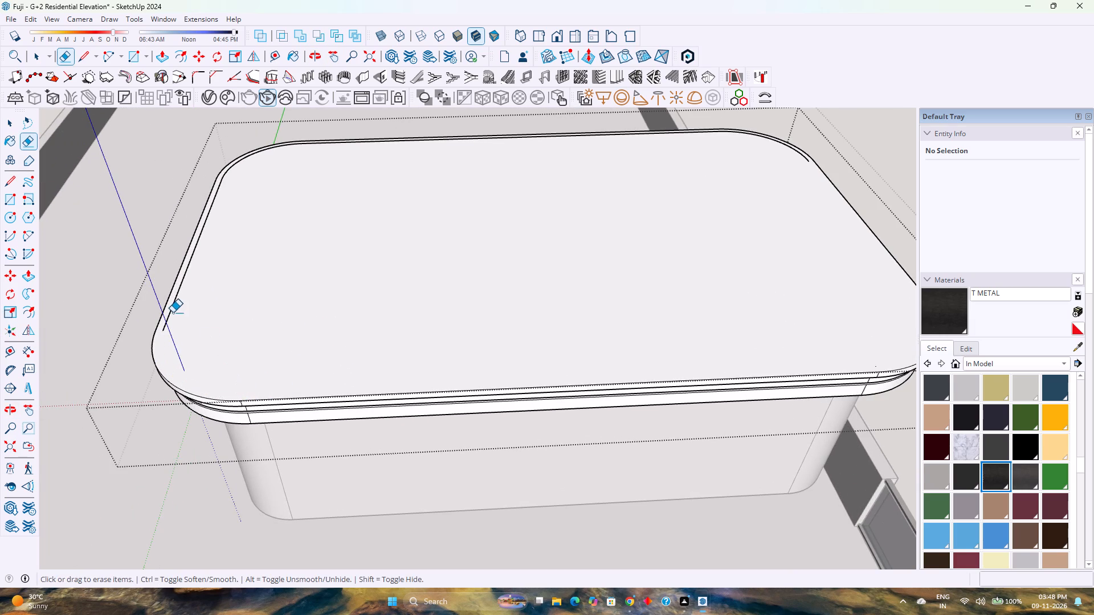
click(171, 311)
Erase the leftover inner outline's rear edge and both rear corner arcs from the new top layer.
shift+middle_drag(217, 289, 203, 443)
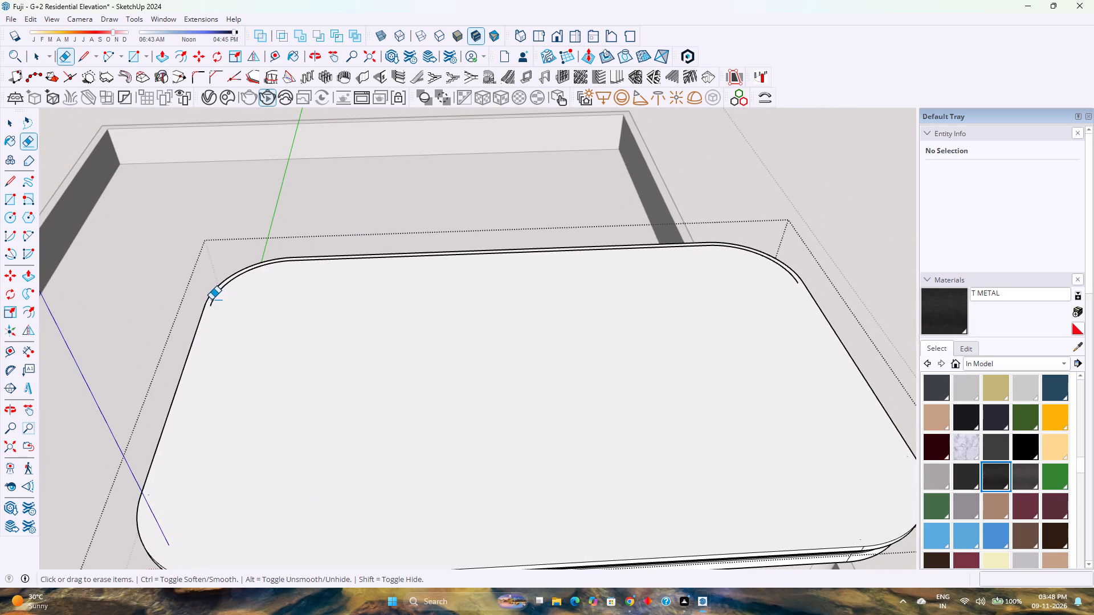
click(212, 300)
click(296, 260)
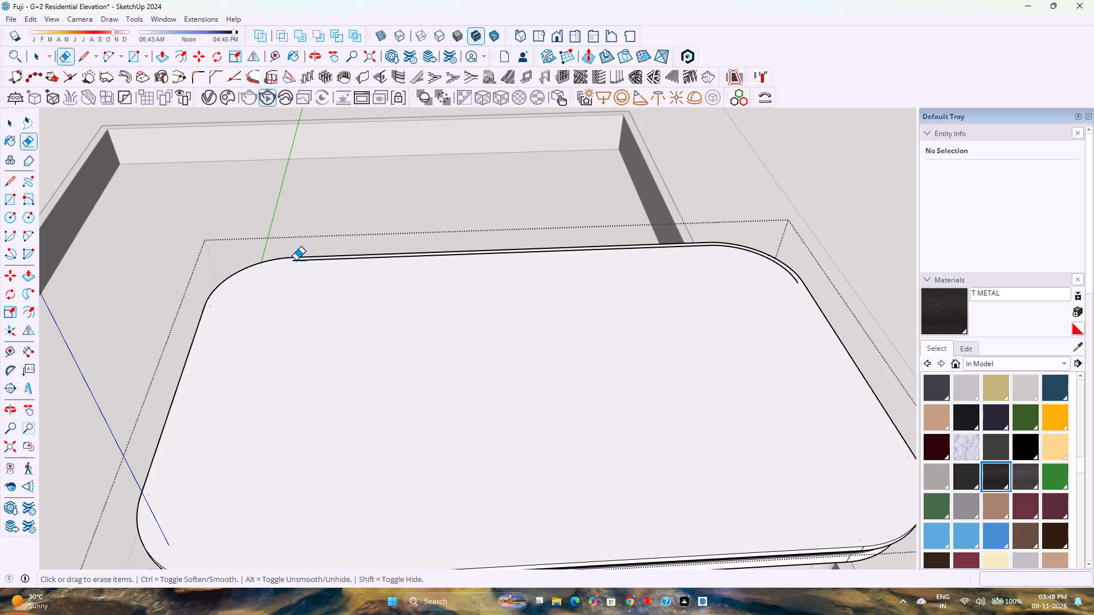
scroll(308, 346, down, 4)
scroll(661, 293, up, 7)
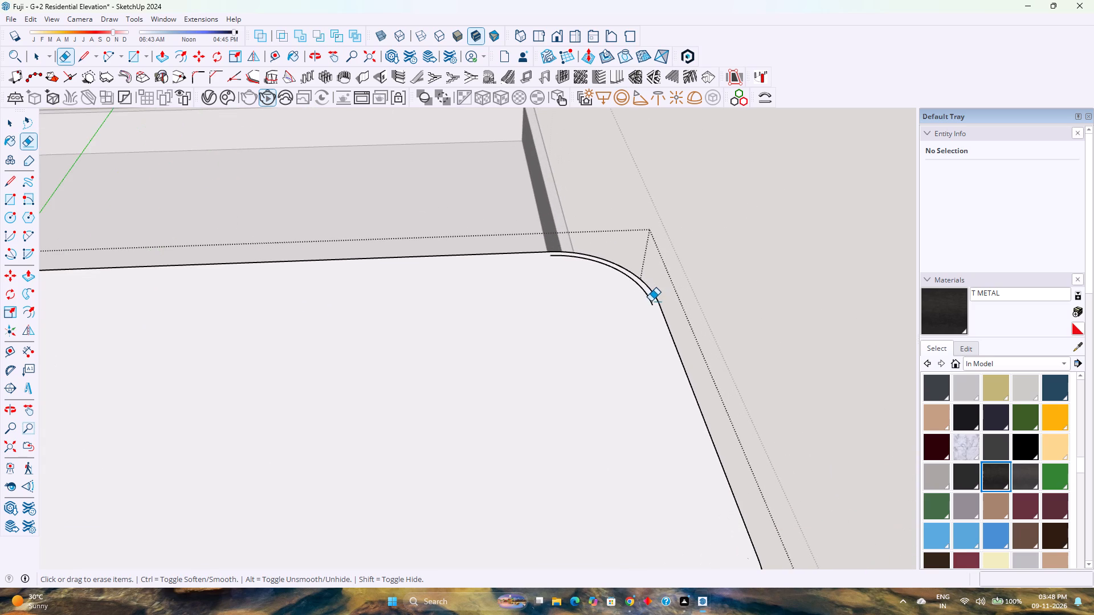
click(648, 302)
click(652, 299)
scroll(526, 319, down, 2)
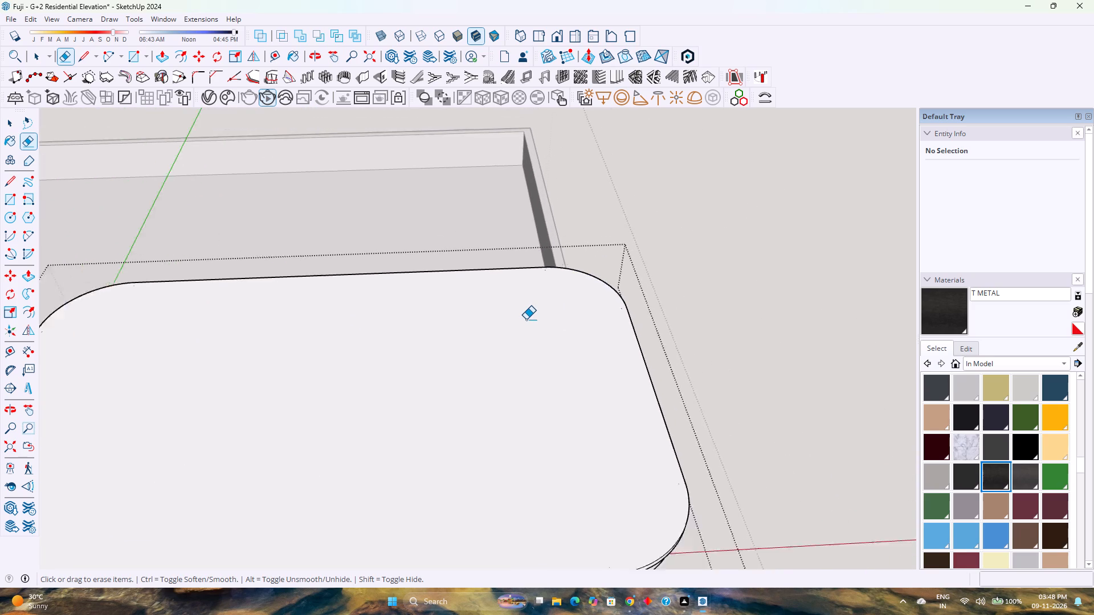
scroll(526, 319, down, 7)
Hide the roof slab's top face to expose the inside of the slab.
key(space)
scroll(524, 345, down, 2)
middle_drag(415, 381, 449, 257)
middle_click(450, 256)
middle_click(450, 252)
scroll(456, 229, up, 2)
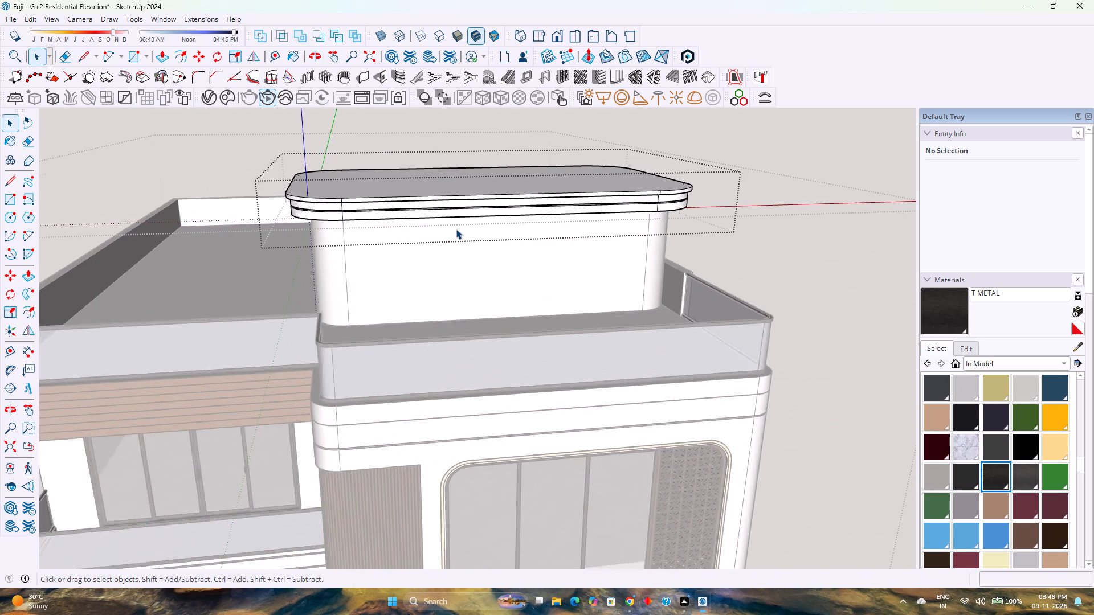
scroll(456, 229, up, 8)
shift+middle_click(456, 229)
shift+middle_drag(456, 229, 352, 354)
scroll(370, 352, down, 3)
shift+middle_drag(400, 342, 242, 404)
shift+middle_click(242, 404)
scroll(330, 320, up, 1)
click(325, 325)
right_click(325, 325)
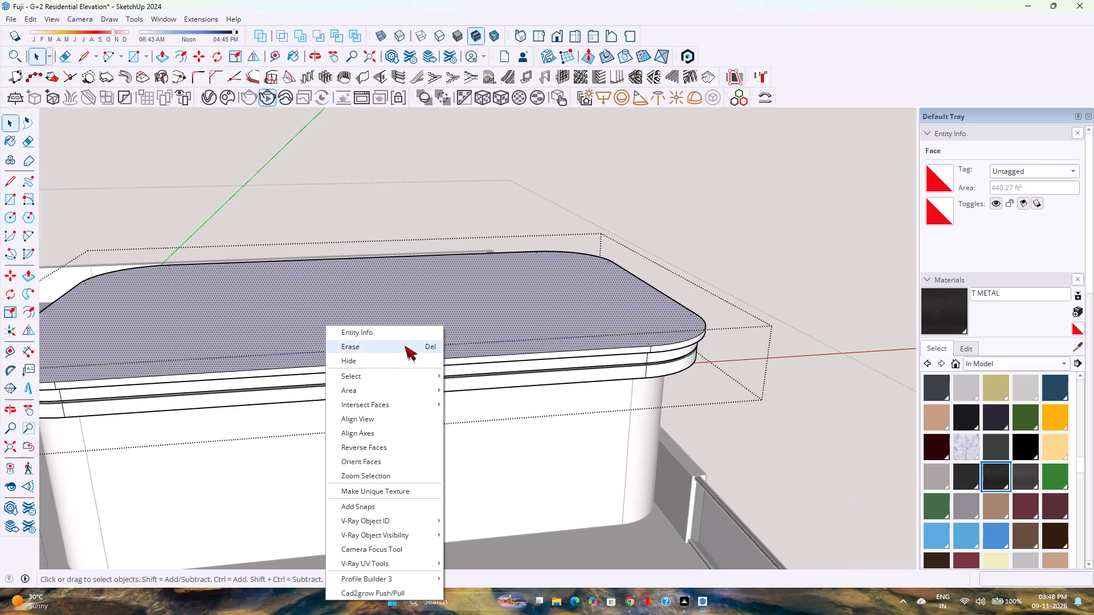
click(391, 363)
Delete the two stray vertical edges inside the slab where the front-right corner curve meets the right side.
middle_drag(409, 357, 431, 404)
middle_click(431, 405)
scroll(598, 315, up, 1)
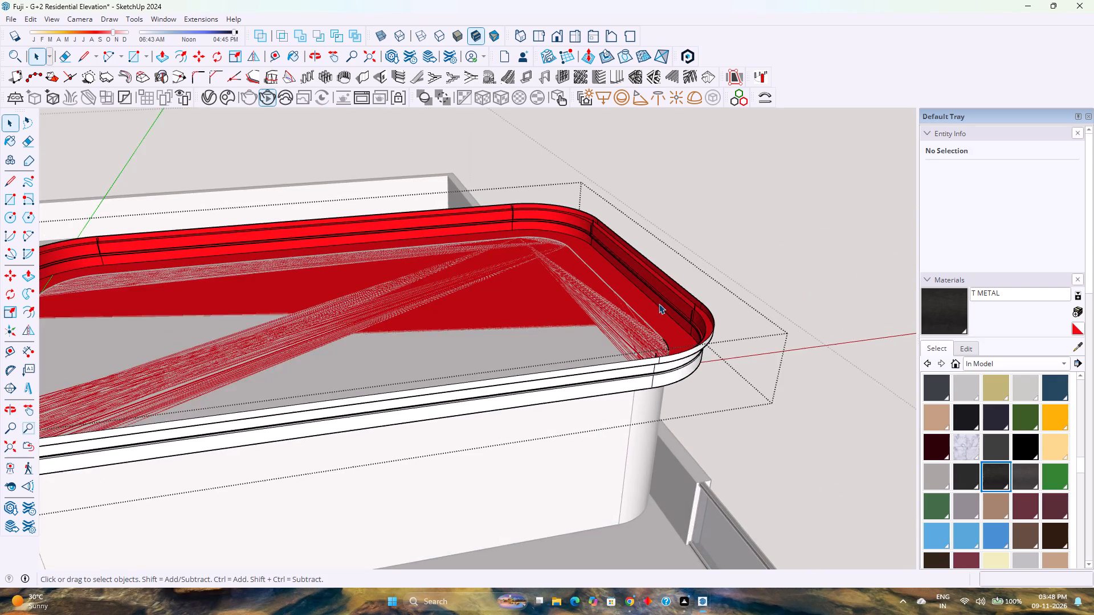
scroll(672, 300, up, 11)
click(711, 313)
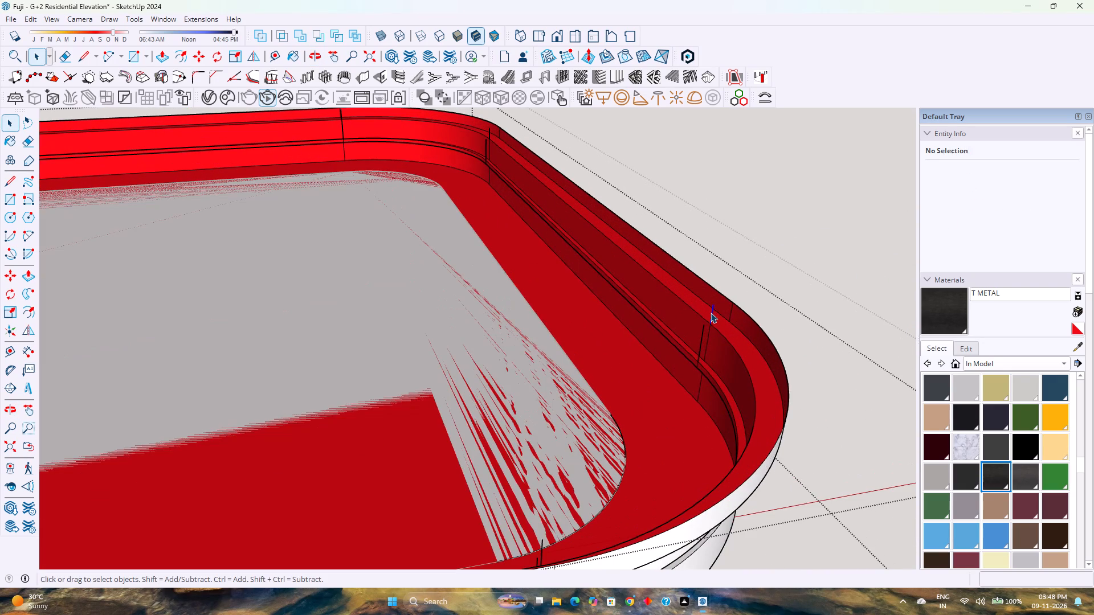
key(Delete)
click(701, 341)
key(Delete)
Delete the two stray vertical edges inside the slab where the rear-right corner curve meets the rear side.
scroll(691, 347, down, 2)
scroll(688, 362, up, 5)
middle_drag(689, 365, 773, 378)
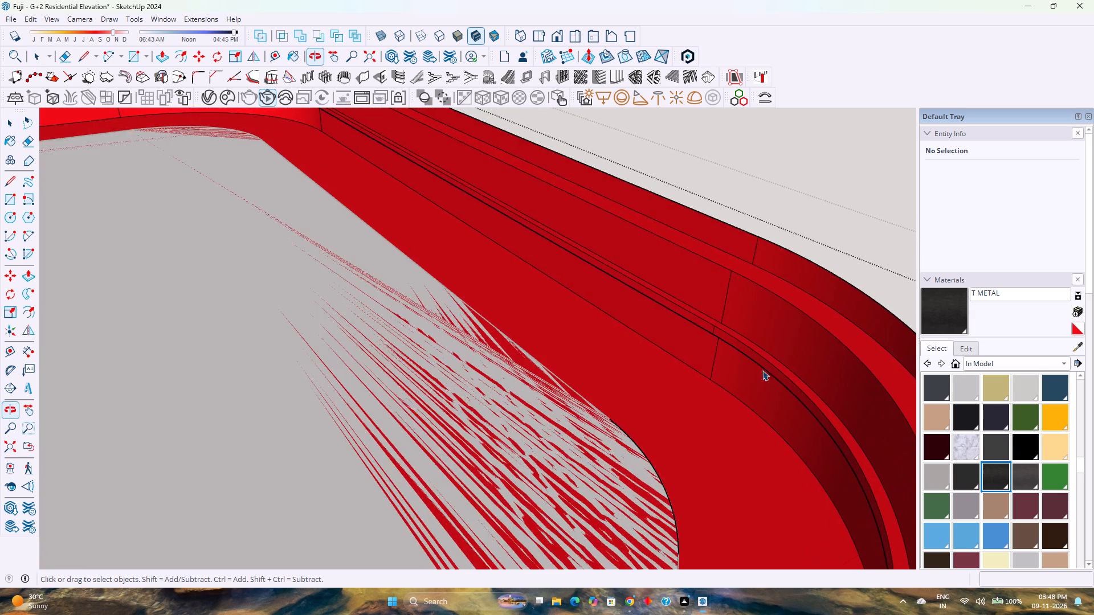
scroll(719, 359, down, 11)
scroll(285, 154, up, 1)
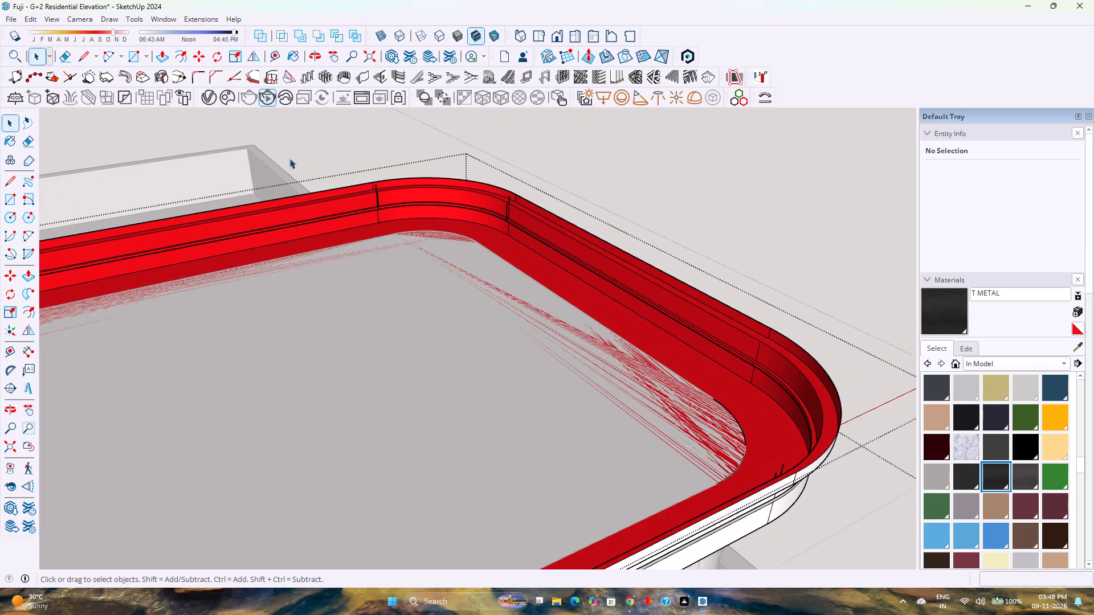
scroll(332, 191, up, 13)
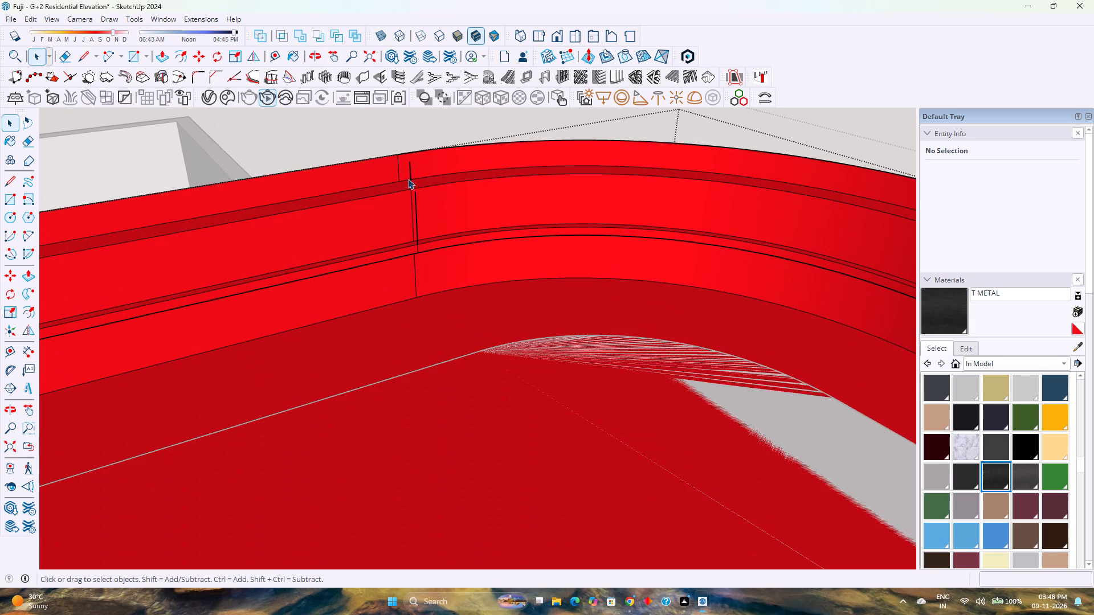
click(409, 174)
key(Delete)
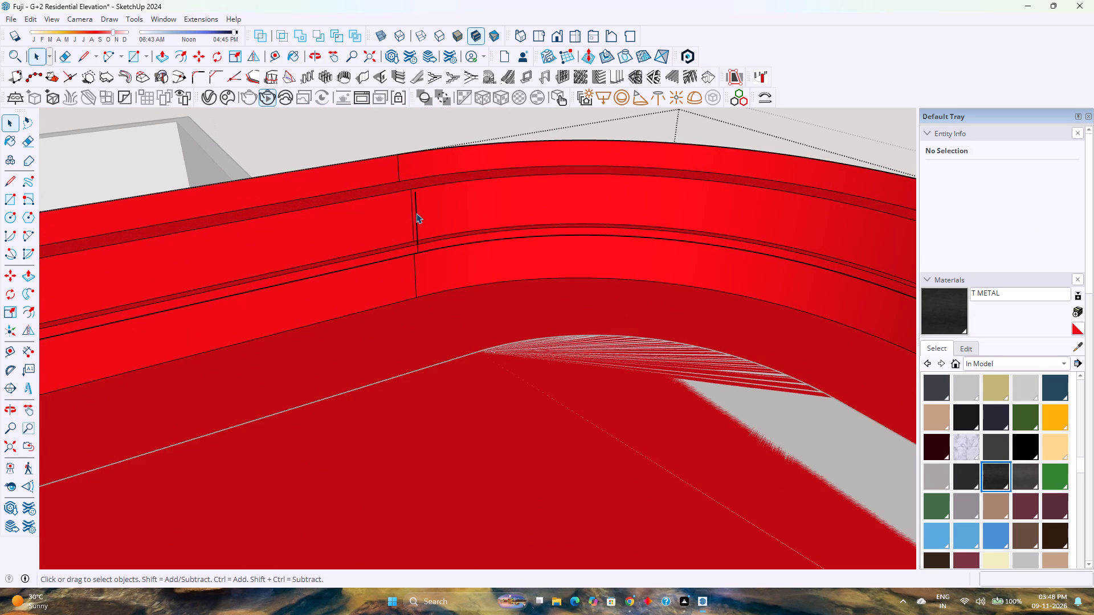
click(416, 213)
key(Delete)
Delete the two stray vertical edges inside the slab where the rear-right corner curve meets the right side.
scroll(414, 216, down, 4)
scroll(763, 247, up, 3)
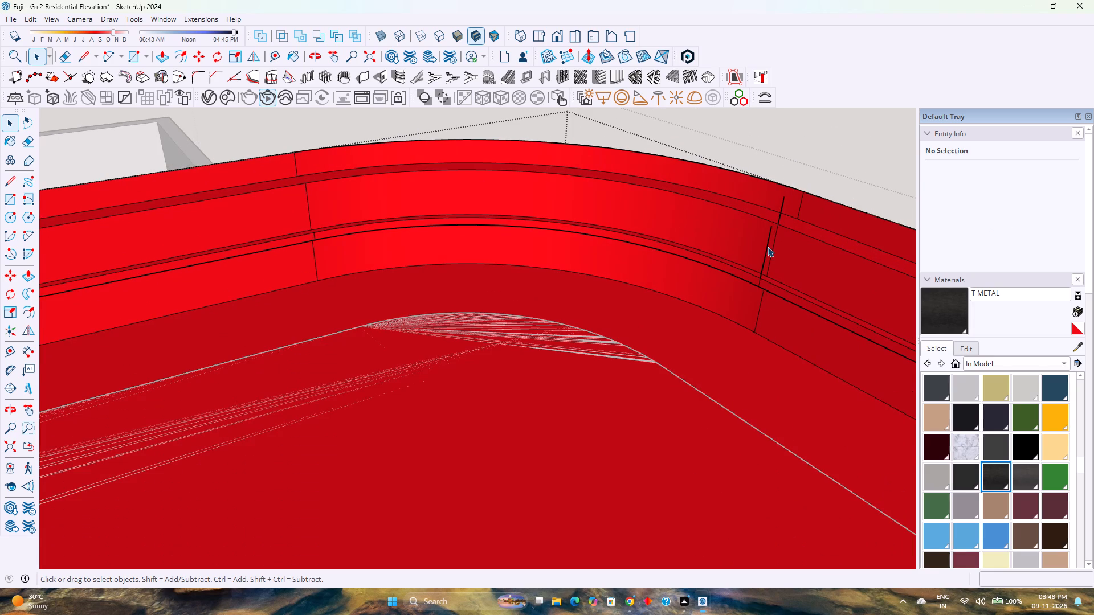
click(768, 247)
key(Delete)
click(784, 203)
key(Delete)
Delete the two stray vertical edges inside the slab where the rear-left corner curve meets the rear side.
scroll(712, 225, down, 16)
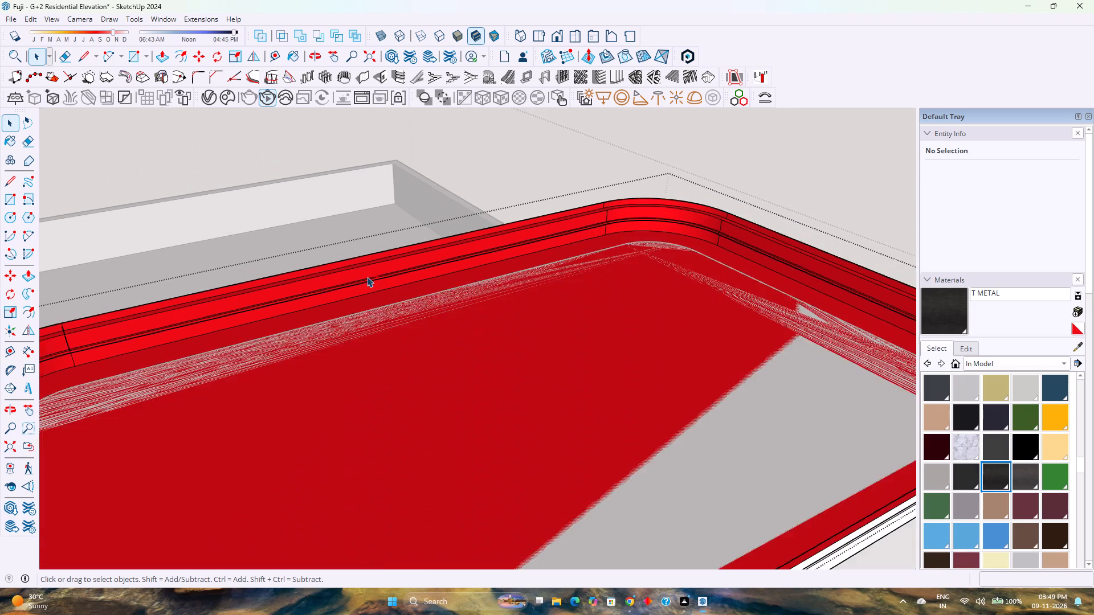
shift+middle_drag(362, 277, 487, 229)
shift+middle_click(489, 228)
scroll(503, 224, down, 4)
middle_drag(381, 247, 230, 276)
middle_click(230, 276)
scroll(314, 209, up, 5)
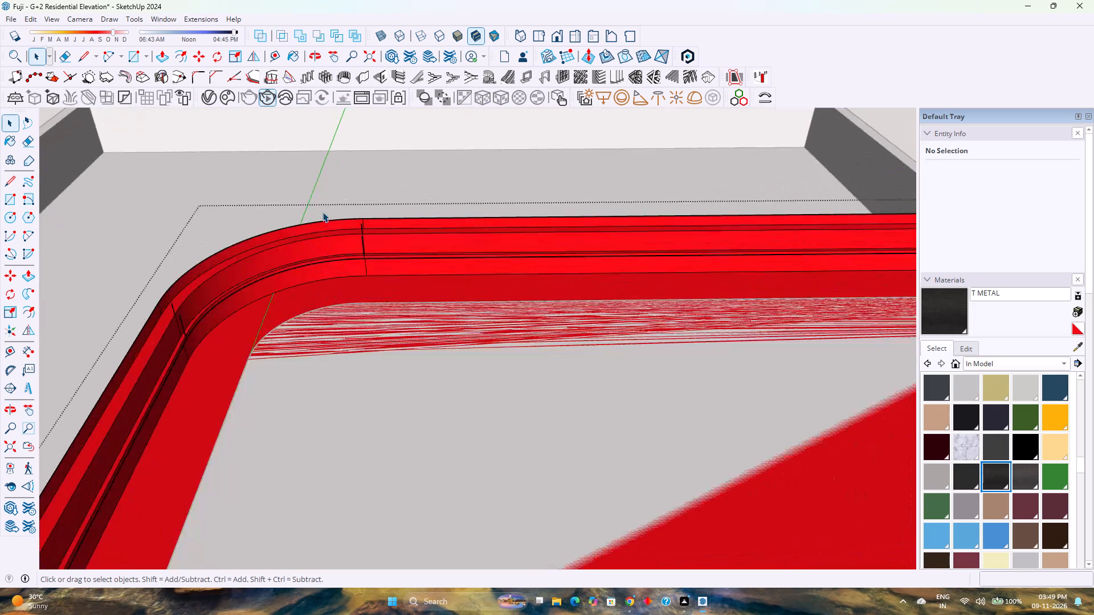
scroll(323, 212, up, 5)
middle_drag(386, 255, 178, 275)
scroll(438, 212, up, 2)
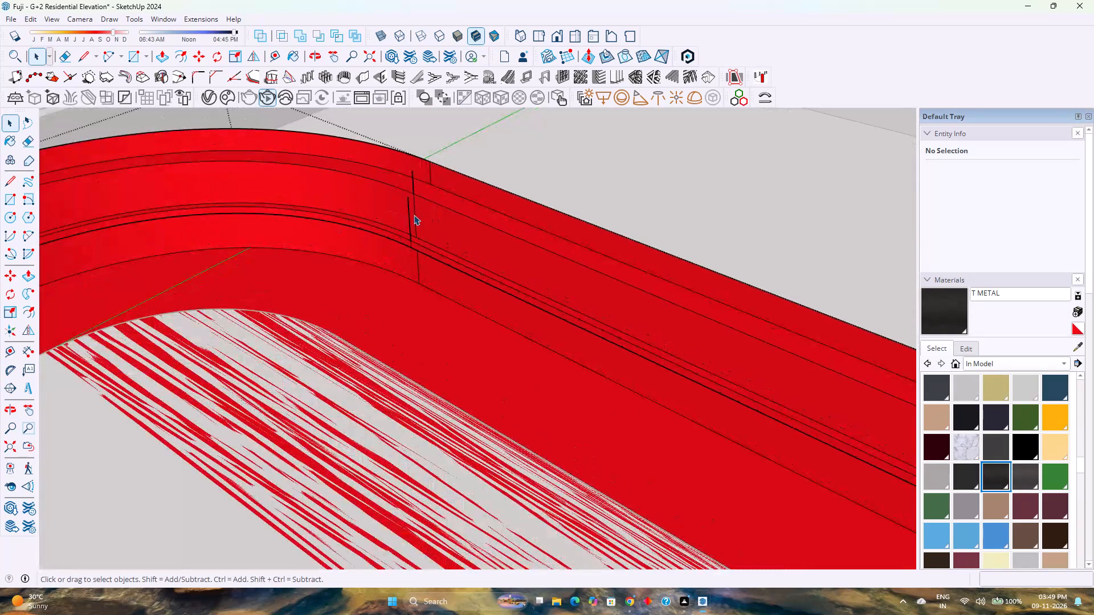
click(407, 219)
click(408, 218)
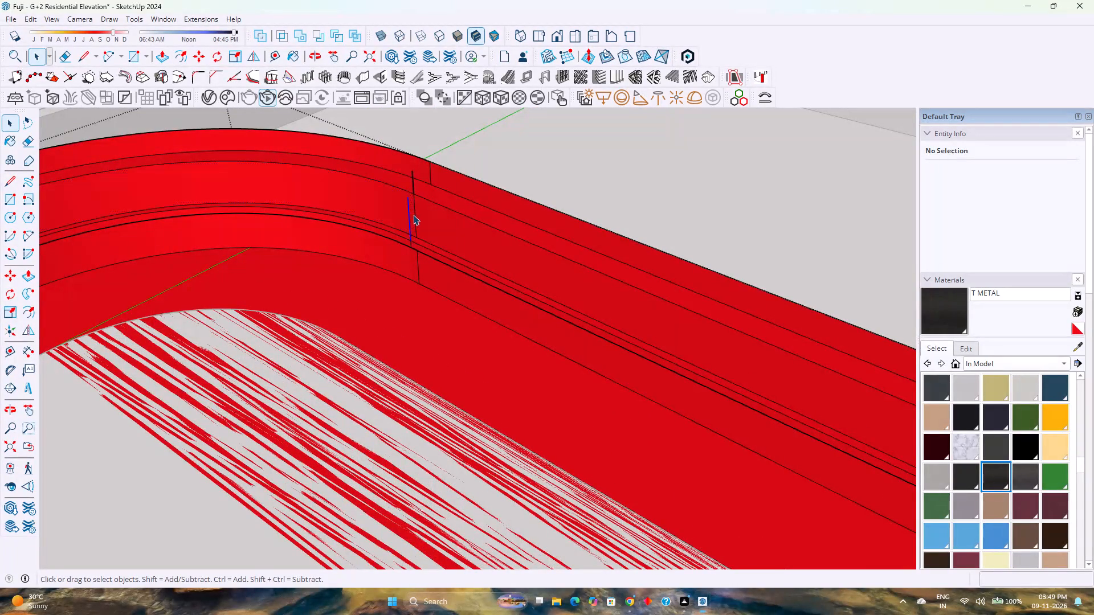
key(Delete)
click(414, 182)
key(Delete)
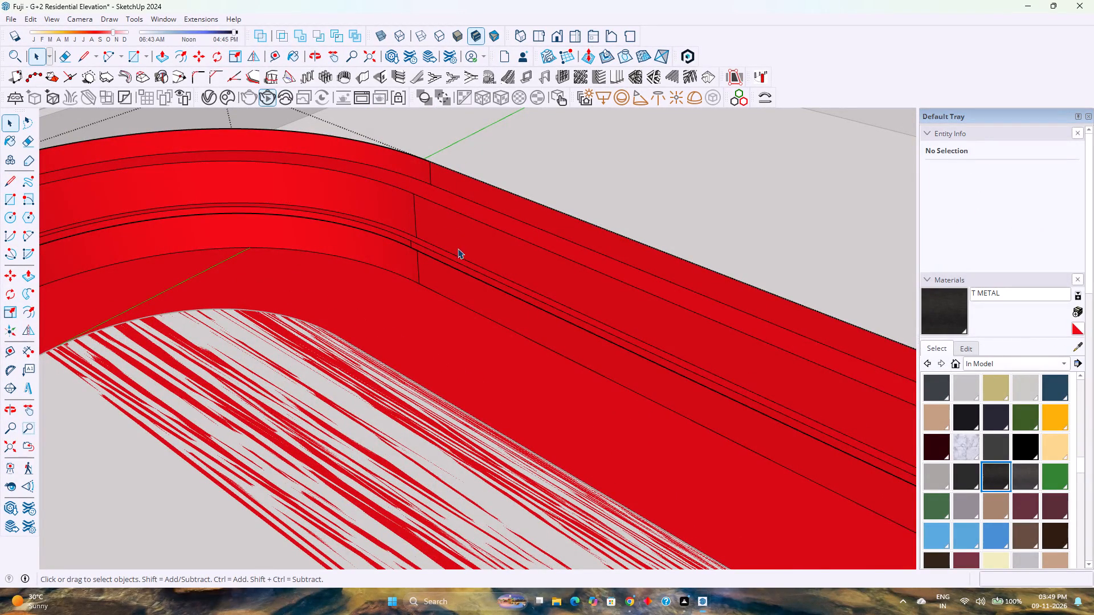
Delete the two stray vertical edges inside the slab where the rear-left corner curve meets the left side.
scroll(459, 248, down, 5)
shift+middle_drag(292, 282, 473, 230)
shift+middle_click(477, 229)
shift+middle_click(479, 229)
scroll(371, 162, up, 4)
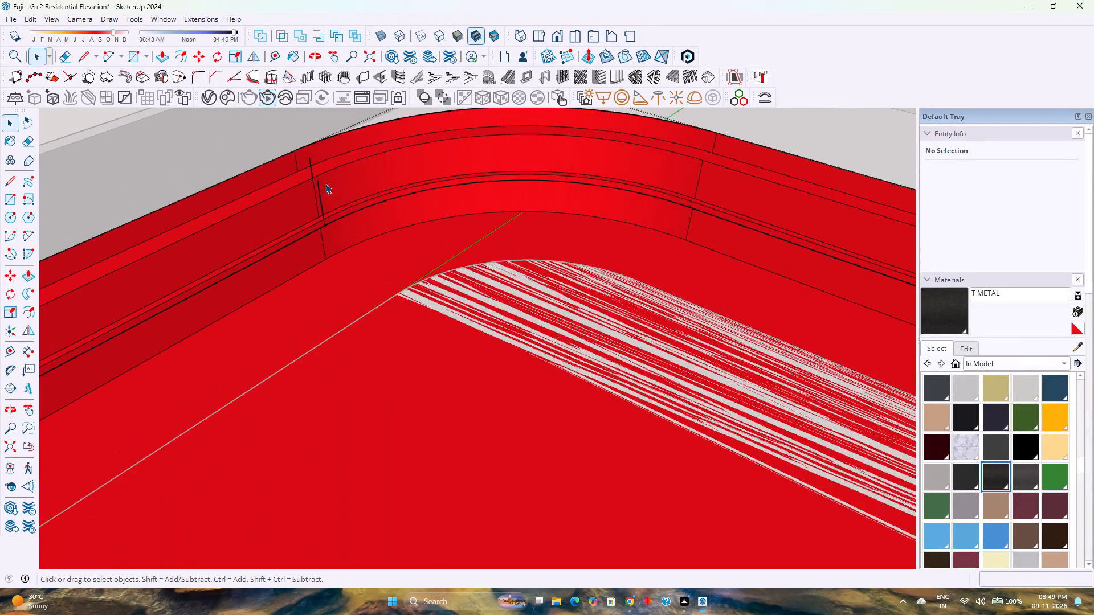
scroll(325, 183, up, 1)
click(320, 194)
key(Delete)
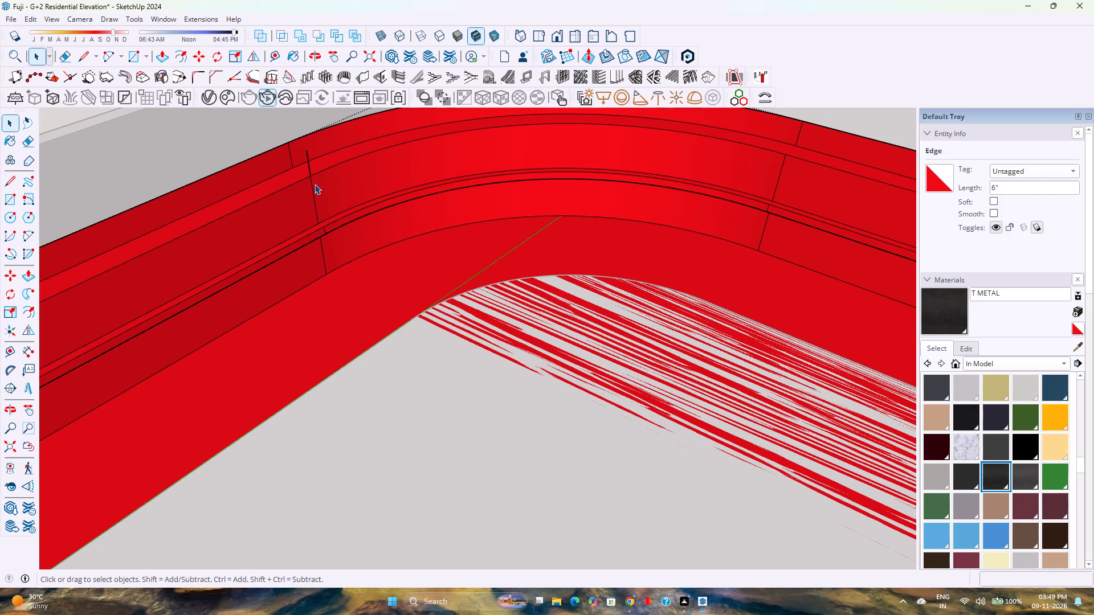
click(307, 158)
key(Delete)
scroll(413, 206, down, 2)
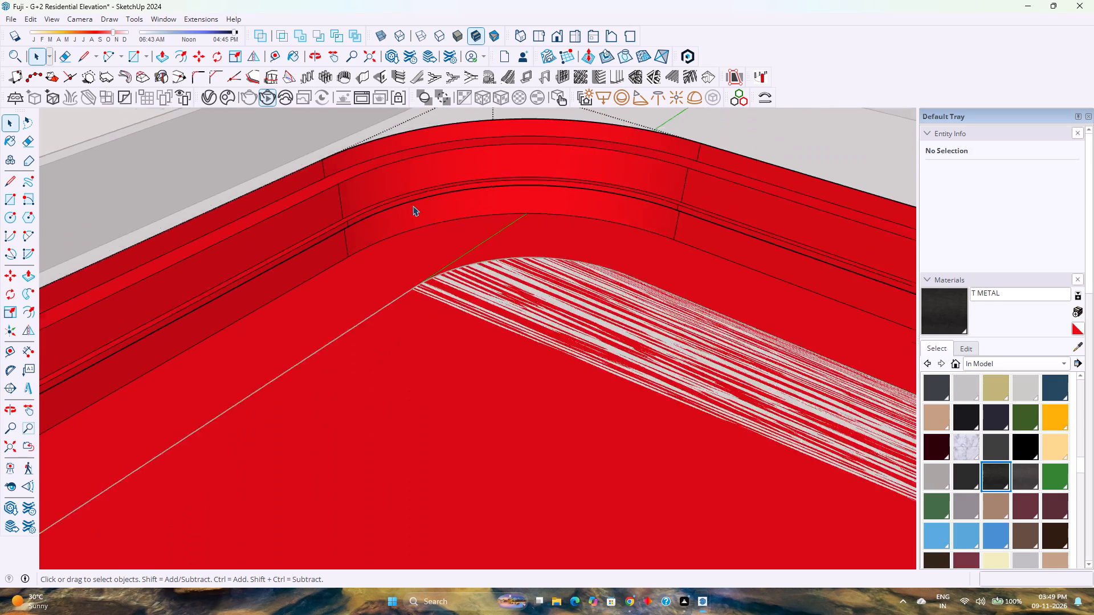
Delete the two stray vertical edges inside the slab where the front-left corner curve meets the left side.
scroll(413, 206, down, 10)
shift+middle_drag(287, 252, 460, 188)
shift+middle_click(463, 187)
scroll(490, 186, down, 3)
middle_drag(493, 203, 486, 205)
middle_drag(486, 205, 419, 218)
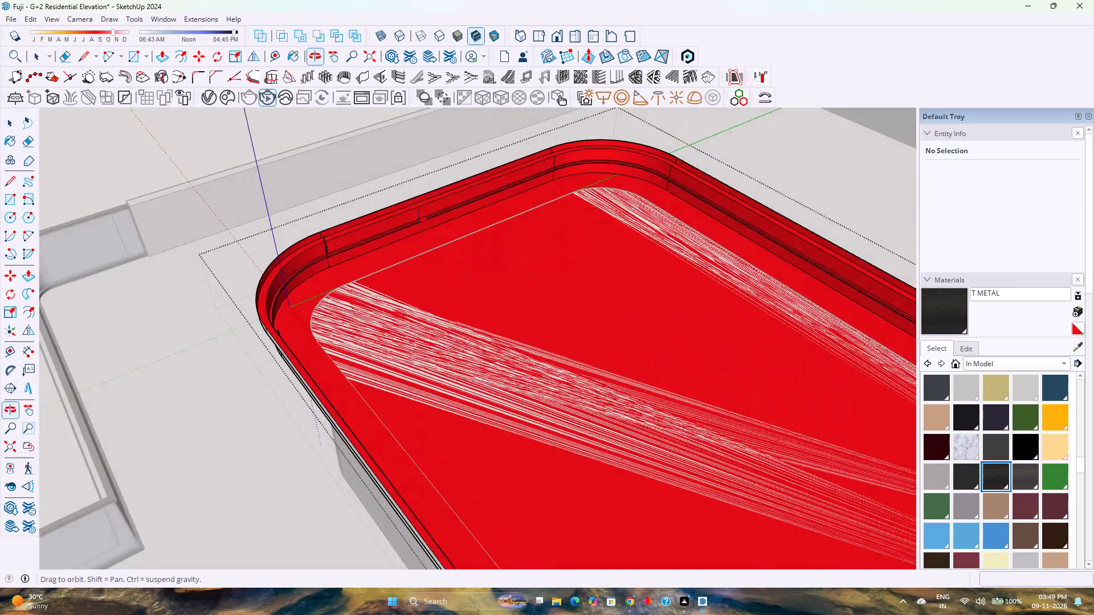
middle_drag(419, 218, 561, 168)
middle_click(561, 167)
scroll(352, 225, up, 8)
click(333, 260)
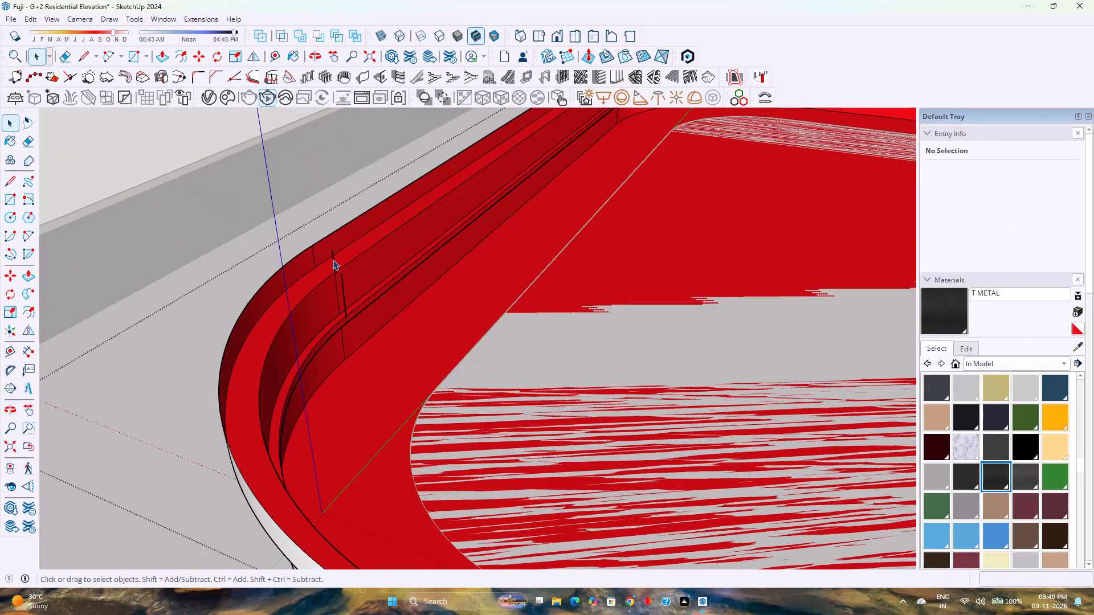
key(Delete)
click(344, 287)
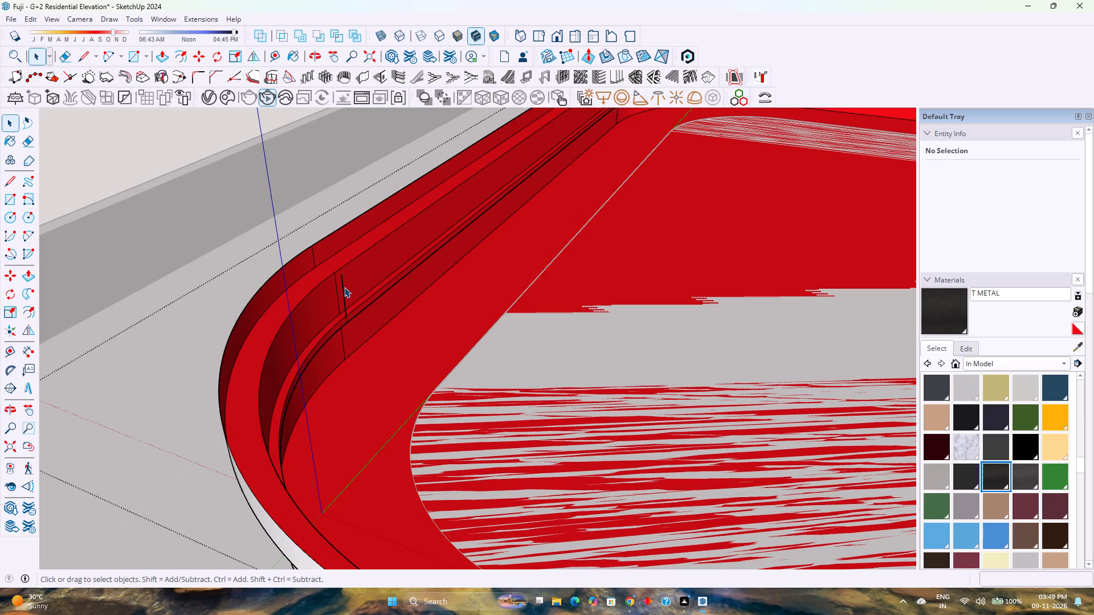
key(Delete)
Delete the stray vertical edge inside the slab where the front-left corner curve meets the front side.
scroll(348, 284, down, 8)
middle_drag(387, 360, 362, 361)
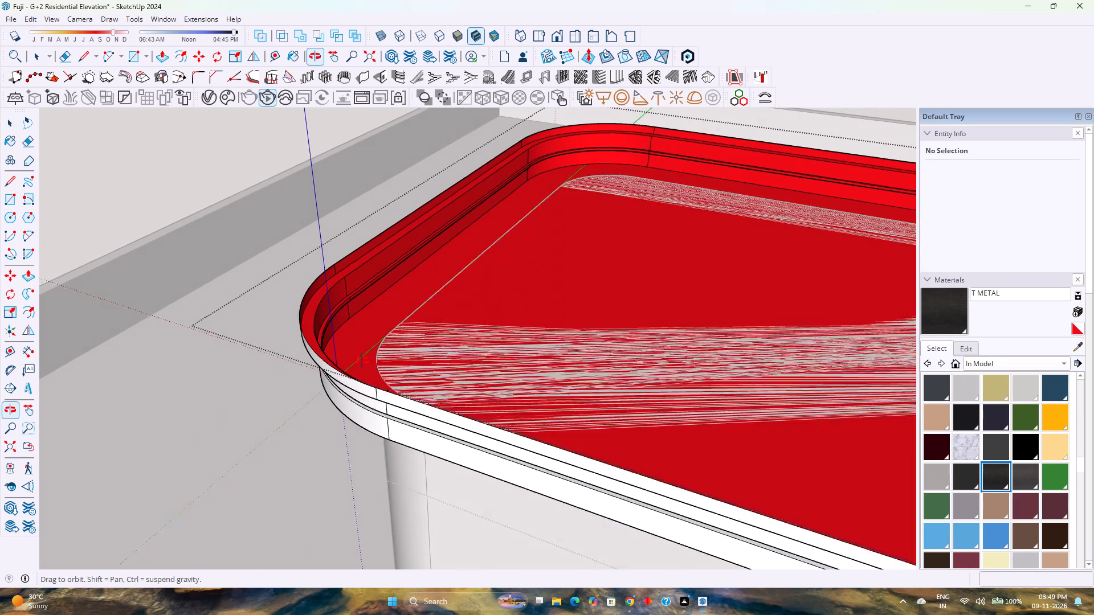
middle_drag(362, 361, 79, 378)
middle_click(79, 378)
scroll(281, 355, up, 4)
click(270, 299)
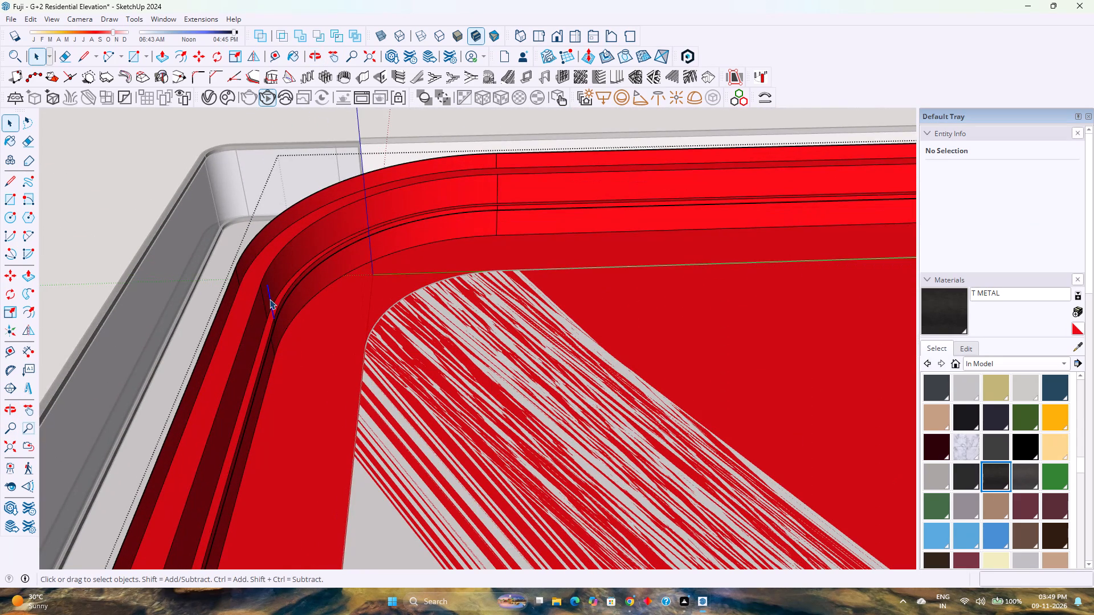
key(Delete)
Unhide the slab's hidden top face to close the roof cap again.
scroll(240, 277, up, 5)
scroll(263, 332, up, 2)
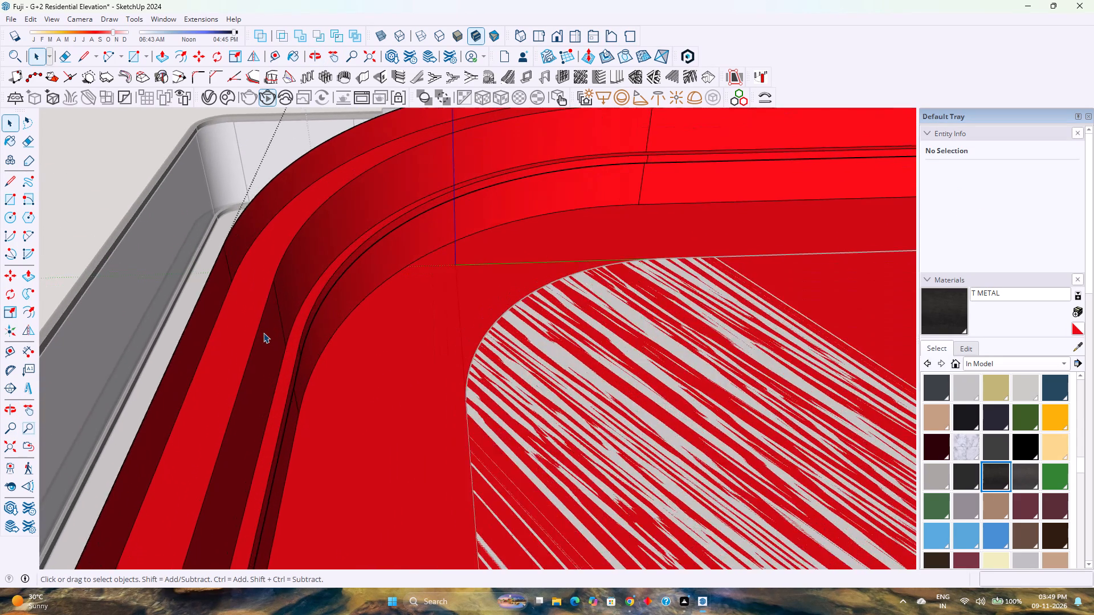
middle_drag(268, 341, 513, 315)
middle_click(516, 314)
scroll(451, 306, down, 3)
scroll(447, 306, up, 1)
scroll(447, 303, down, 5)
scroll(436, 300, down, 17)
middle_drag(411, 308, 450, 285)
middle_click(450, 285)
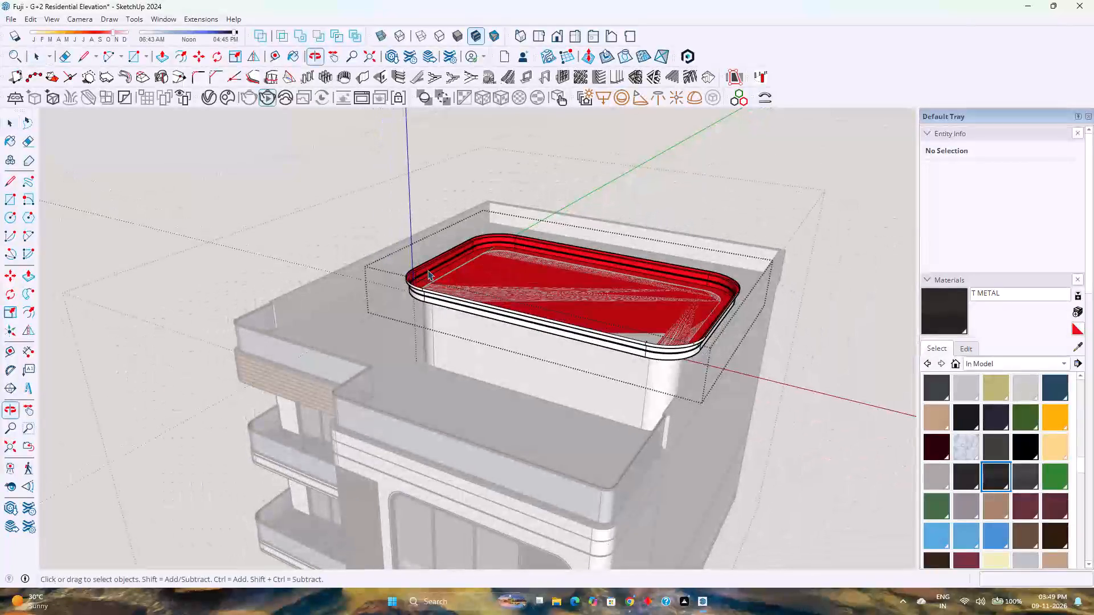
click(27, 20)
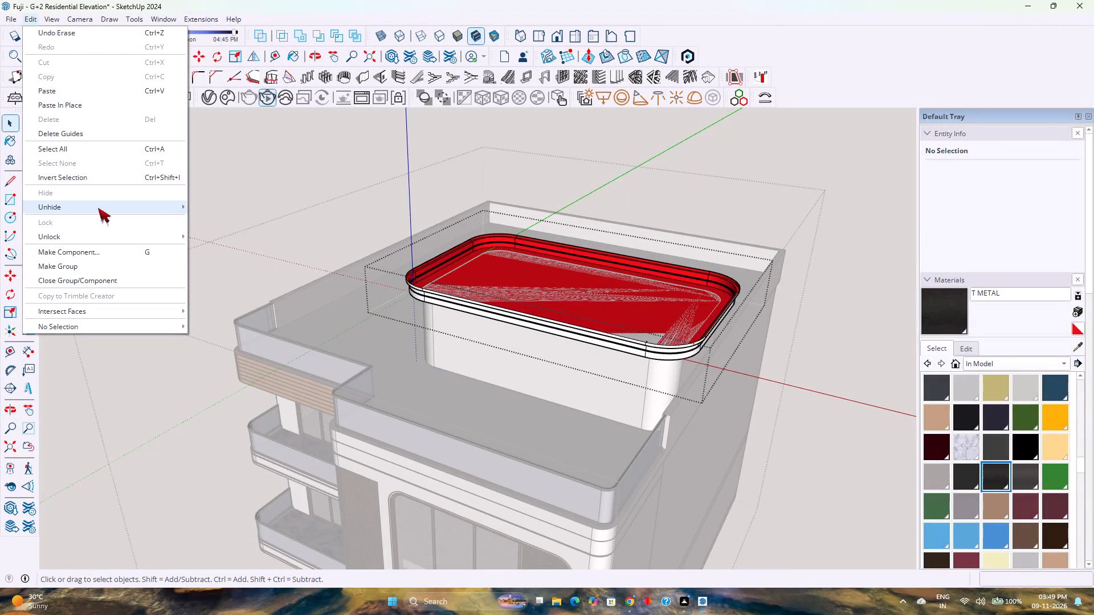
click(206, 229)
middle_drag(397, 325, 422, 300)
middle_click(428, 300)
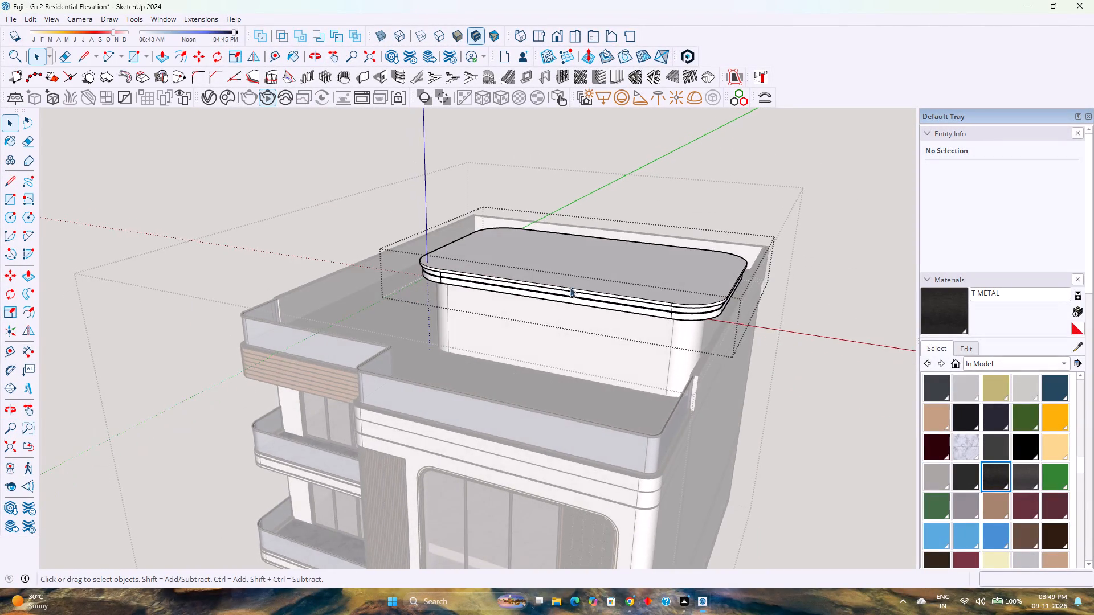
Select the slab groove's recessed faces at the front-left corner curve and along the front side.
scroll(671, 285, up, 4)
scroll(554, 312, up, 1)
middle_drag(507, 308, 544, 218)
middle_drag(545, 217, 633, 204)
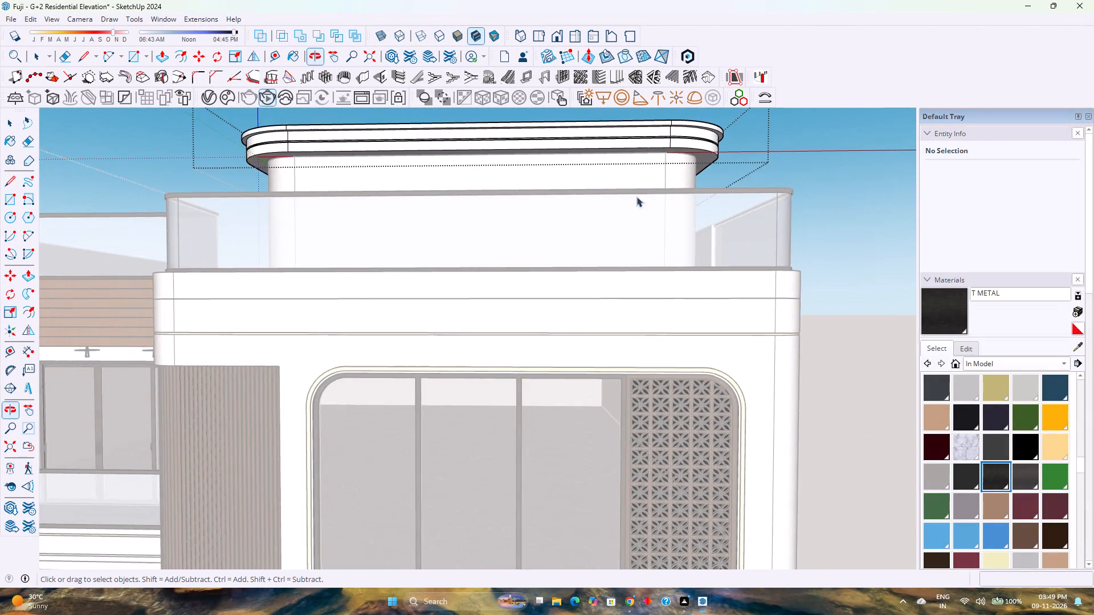
scroll(602, 161, down, 4)
scroll(677, 116, up, 1)
scroll(650, 157, up, 7)
middle_drag(562, 178, 601, 216)
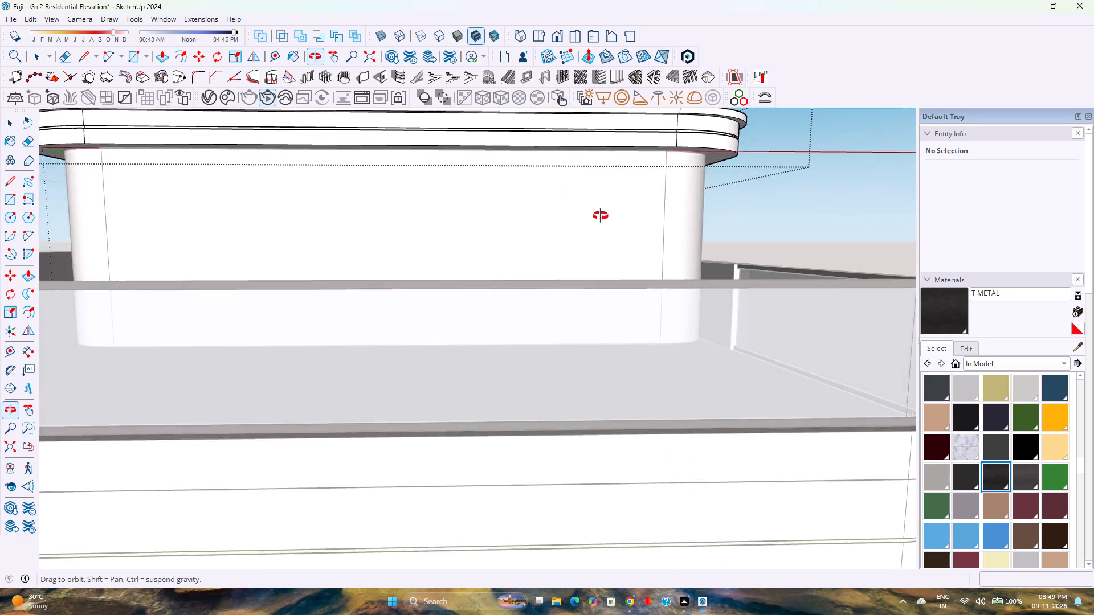
middle_drag(601, 216, 721, 241)
scroll(561, 193, down, 4)
scroll(198, 156, up, 5)
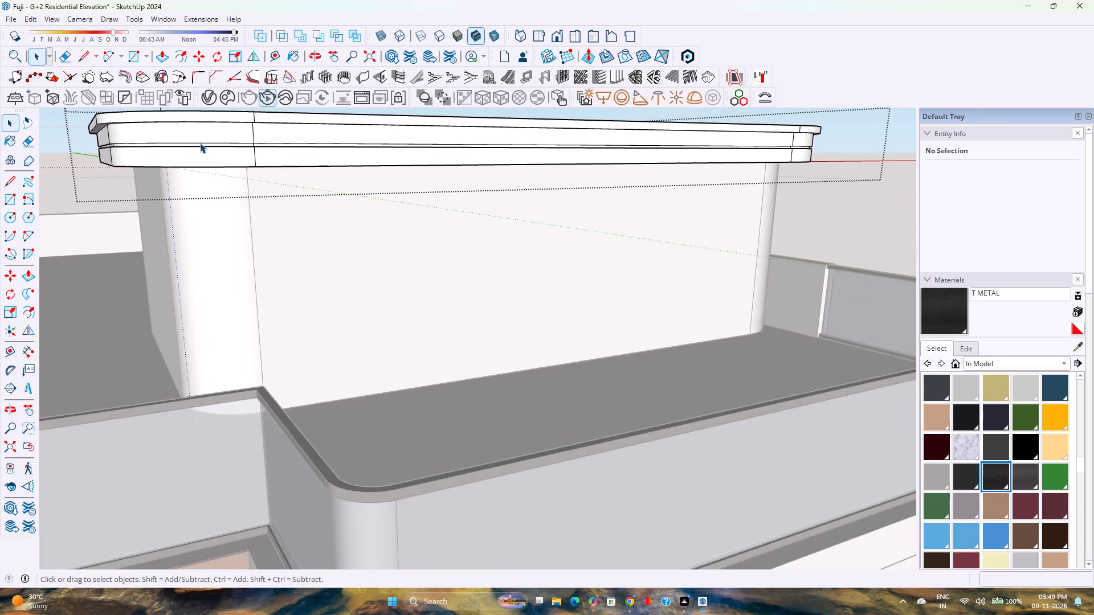
scroll(200, 143, up, 13)
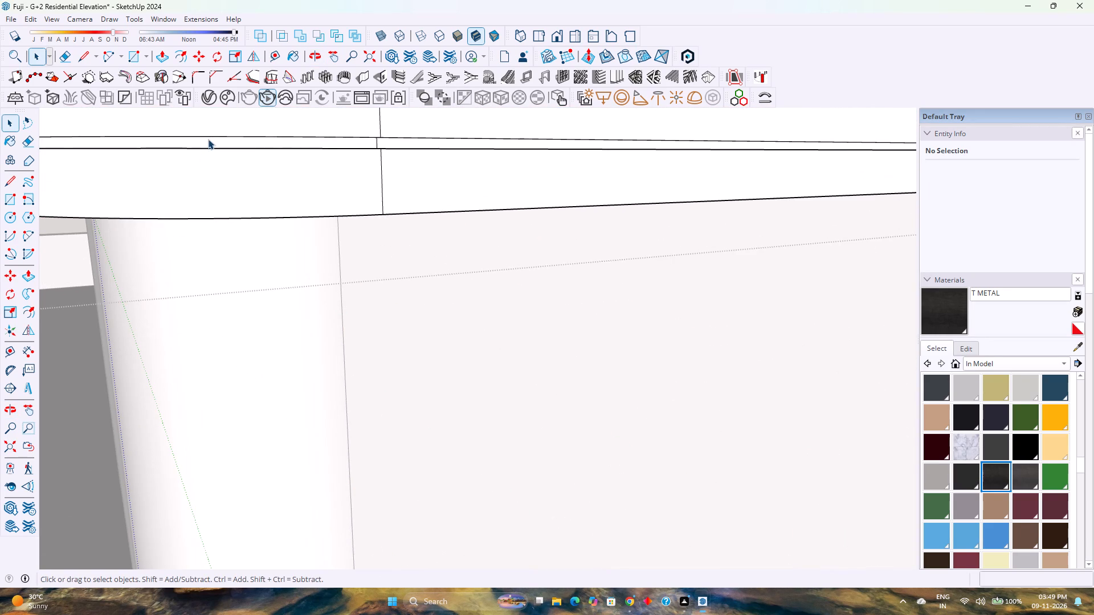
scroll(208, 139, up, 4)
click(207, 143)
scroll(198, 162, down, 2)
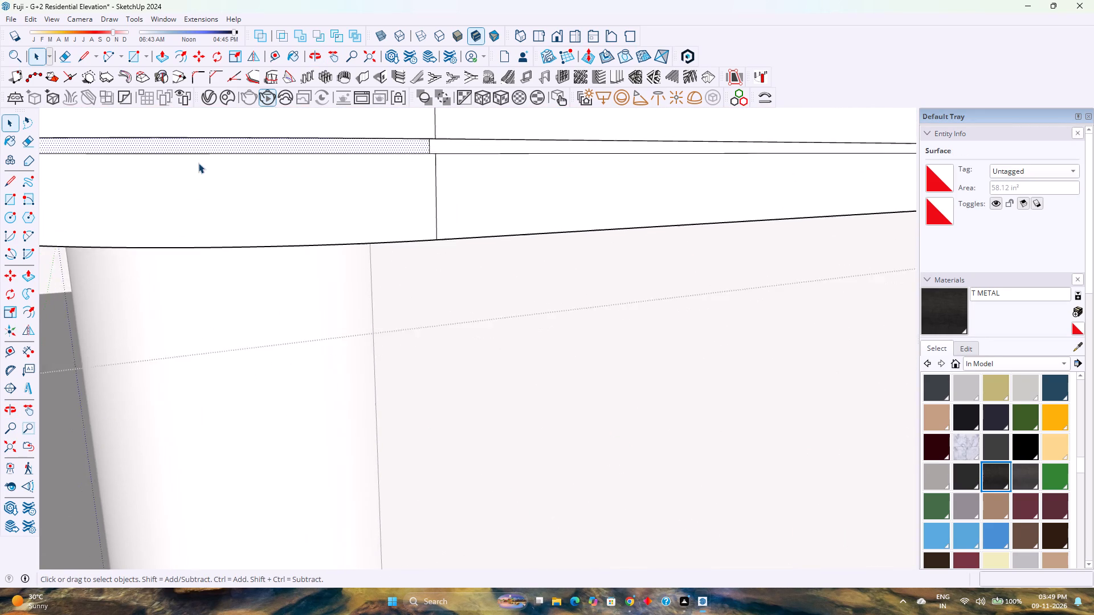
scroll(198, 163, down, 3)
ctrl+click(386, 150)
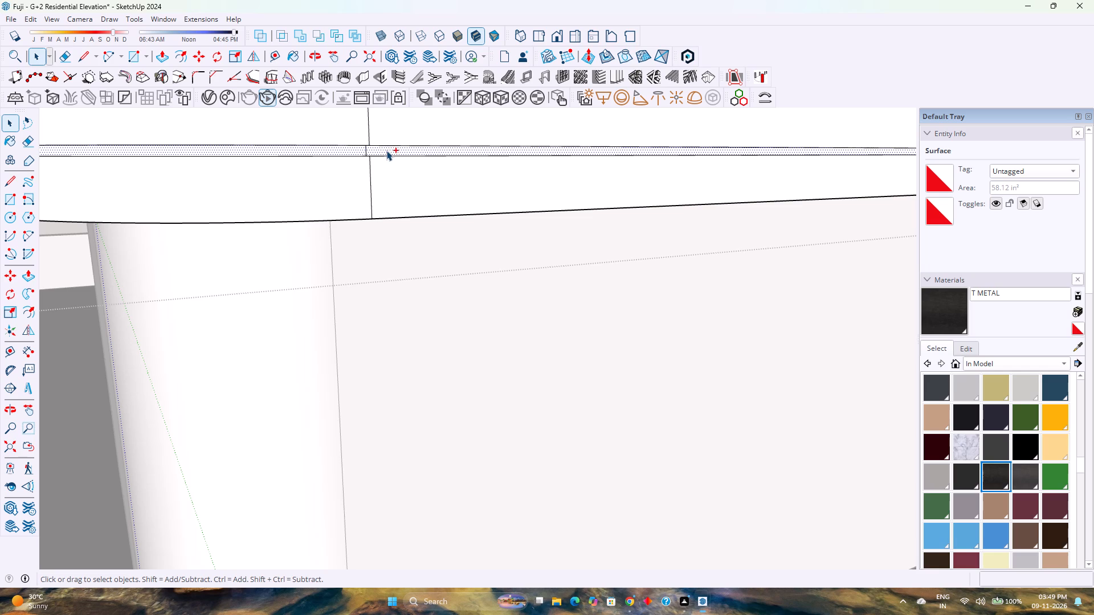
Add the groove's recessed faces along the left side and at the rear-left corner curve to the selection.
scroll(345, 173, down, 9)
shift+middle_drag(230, 198, 402, 260)
shift+middle_click(402, 260)
scroll(331, 222, up, 3)
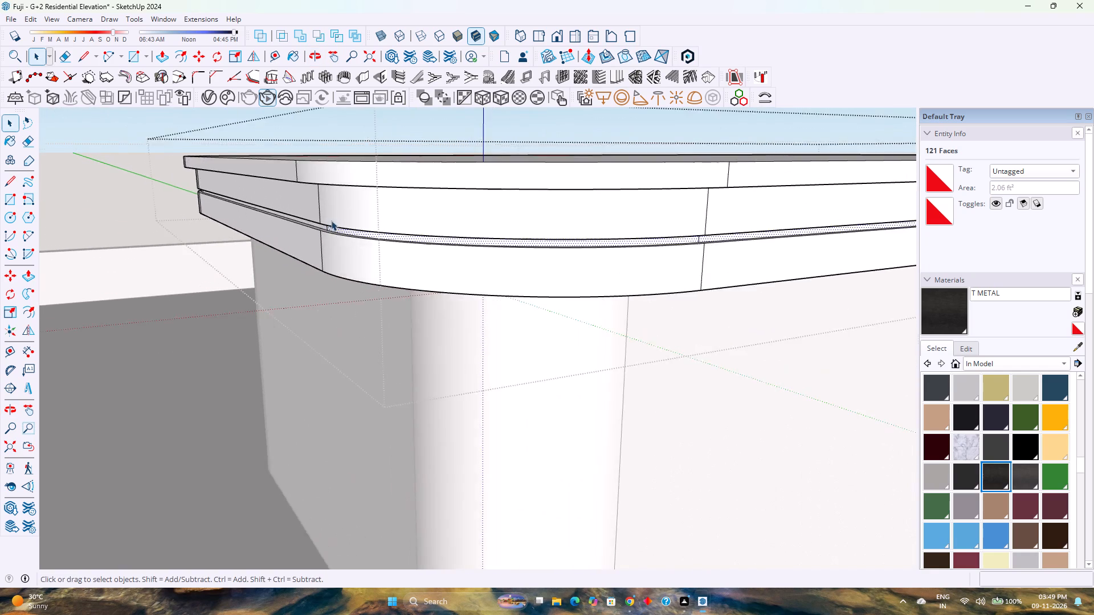
scroll(331, 220, up, 10)
ctrl+click(319, 227)
scroll(317, 222, down, 4)
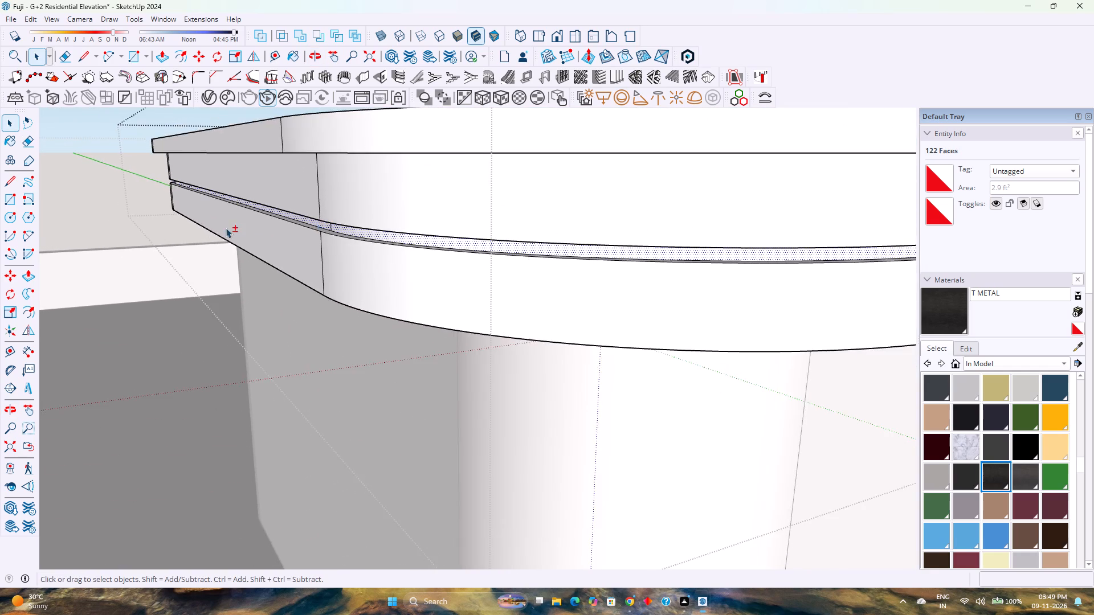
shift+middle_drag(226, 228, 234, 273)
middle_drag(235, 274, 740, 234)
scroll(564, 217, down, 4)
shift+middle_drag(281, 274, 487, 271)
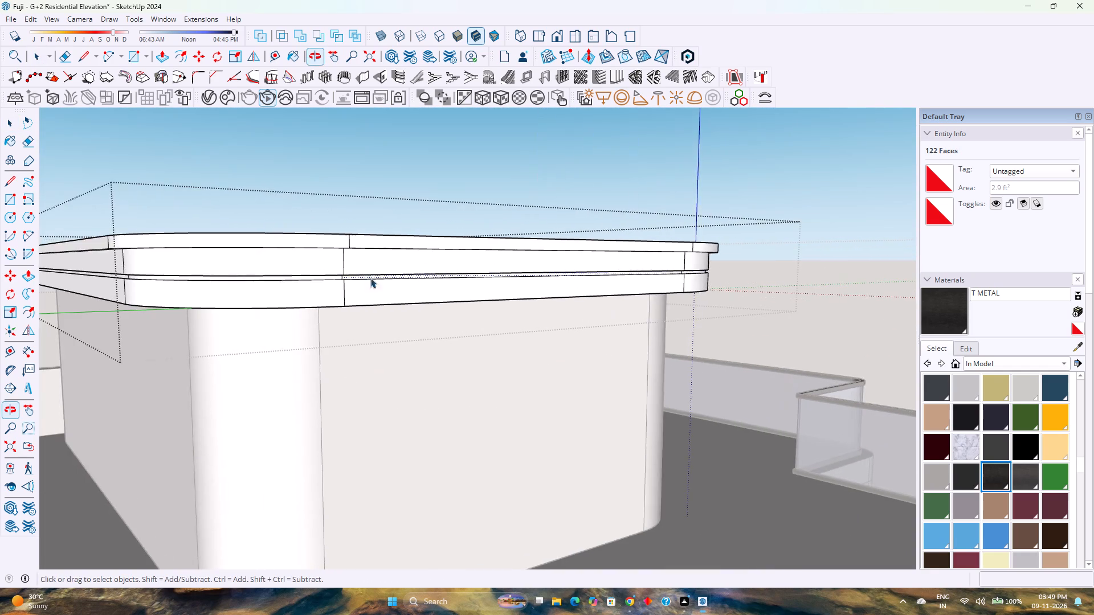
scroll(247, 292, up, 7)
ctrl+click(258, 266)
scroll(260, 256, down, 4)
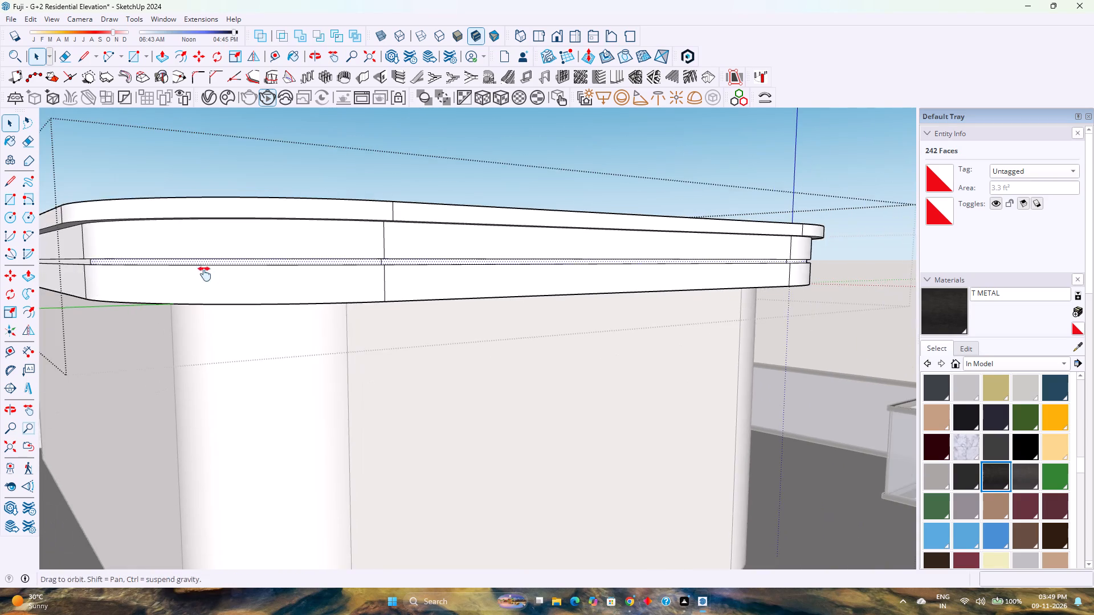
Add the groove's recessed face along the slab's rear side to the selection.
shift+middle_click(205, 274)
shift+middle_click(205, 274)
shift+middle_drag(212, 276, 293, 283)
shift+middle_drag(325, 284, 357, 284)
shift+middle_drag(452, 286, 508, 289)
shift+middle_click(509, 289)
scroll(523, 327, up, 8)
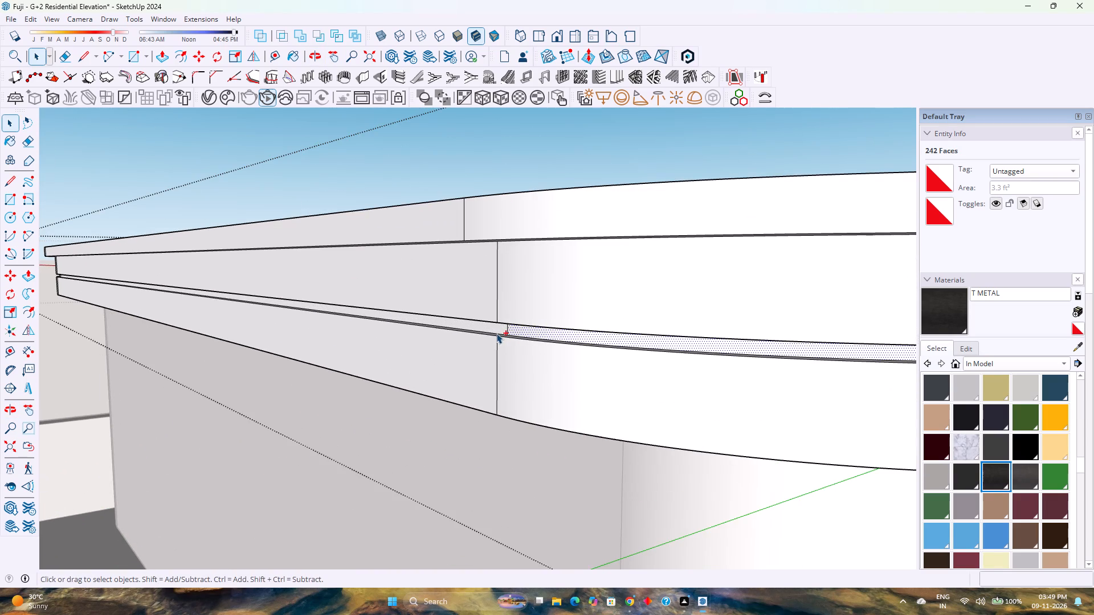
ctrl+click(496, 332)
ctrl+click(500, 330)
scroll(191, 323, down, 4)
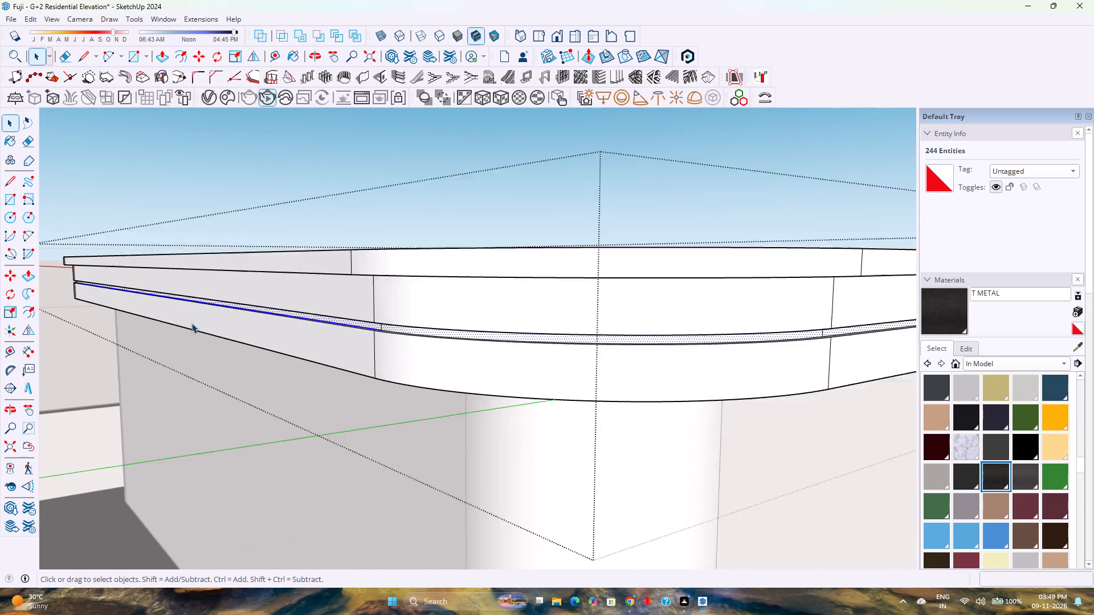
Add the groove's recessed faces at the rear-right corner curve and along the right side to the selection.
middle_drag(156, 316, 691, 326)
middle_click(691, 326)
scroll(292, 307, down, 5)
shift+middle_drag(170, 321, 181, 321)
shift+middle_drag(186, 321, 222, 319)
shift+middle_drag(222, 319, 274, 313)
shift+middle_drag(293, 311, 522, 286)
shift+middle_drag(534, 285, 546, 284)
shift+middle_click(553, 284)
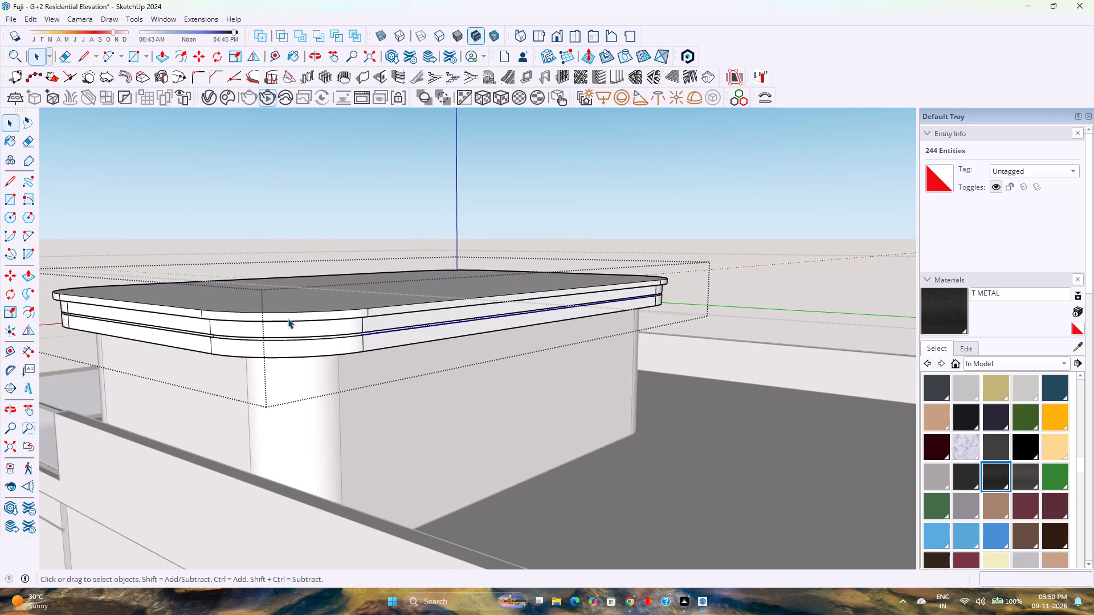
scroll(273, 322, up, 20)
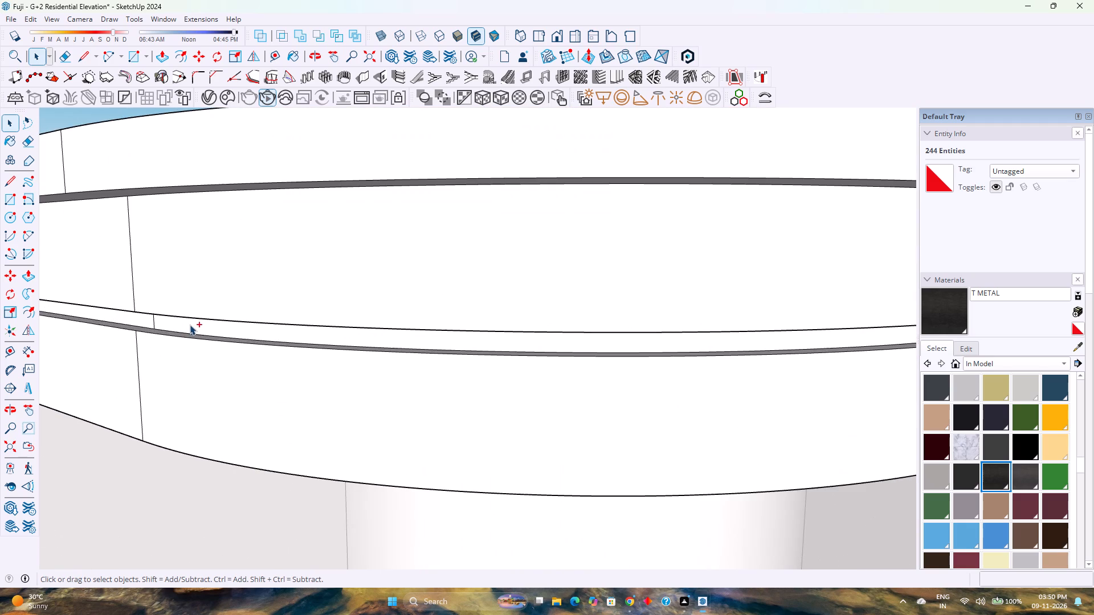
ctrl+click(191, 325)
ctrl+click(150, 324)
scroll(184, 313, down, 7)
Add the groove's recessed front-right corner face to the selection, completing the loop around the slab.
shift+middle_drag(137, 328, 154, 330)
shift+middle_drag(162, 331, 497, 339)
shift+middle_click(497, 339)
scroll(285, 325, down, 3)
shift+middle_drag(195, 327, 413, 342)
shift+middle_click(417, 342)
middle_drag(207, 312, 215, 312)
middle_drag(215, 312, 379, 306)
middle_click(379, 306)
scroll(258, 314, up, 13)
ctrl+click(231, 321)
scroll(231, 321, down, 5)
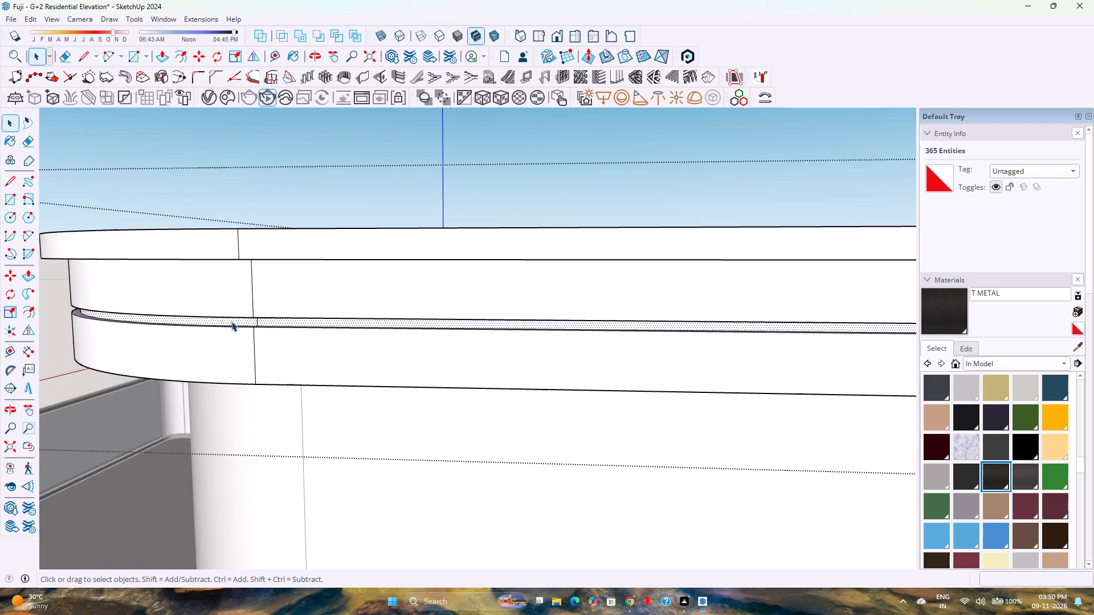
shift+middle_drag(217, 324, 630, 304)
shift+middle_click(633, 304)
shift+middle_click(633, 304)
scroll(162, 321, up, 1)
middle_drag(159, 321, 438, 334)
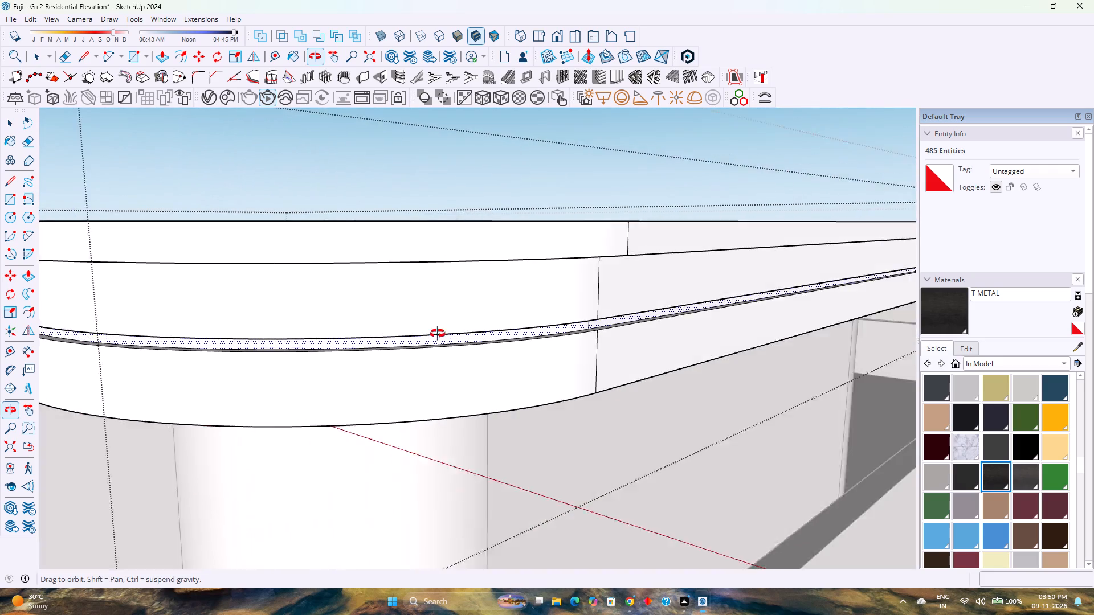
middle_drag(438, 334, 470, 334)
middle_click(470, 334)
scroll(418, 315, down, 10)
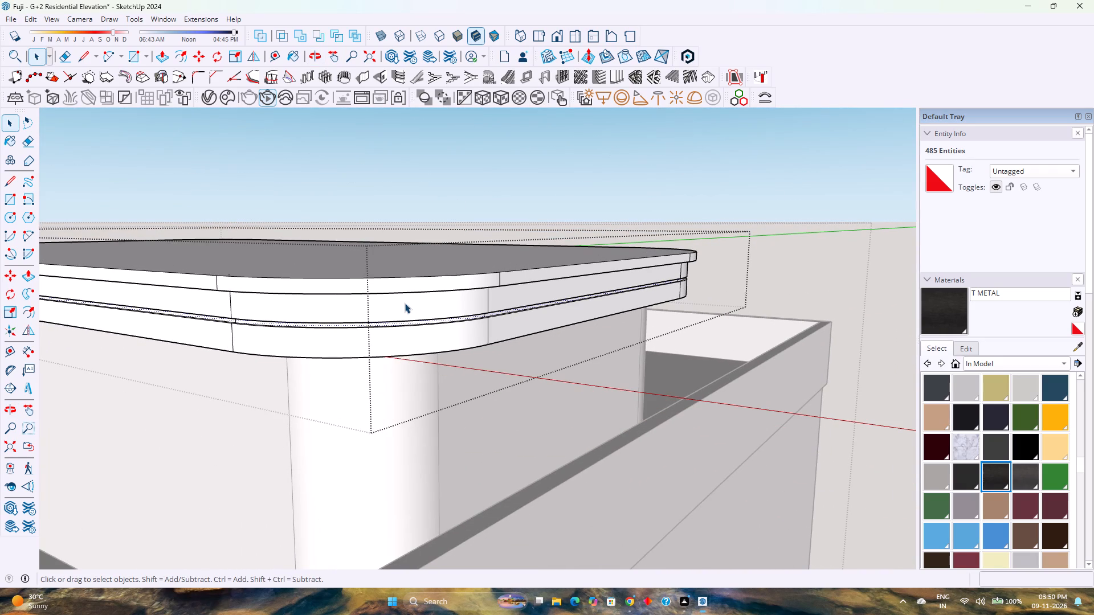
Copy the selected groove faces about 38' 10" along the green axis, clear of the building.
key(m)
click(500, 271)
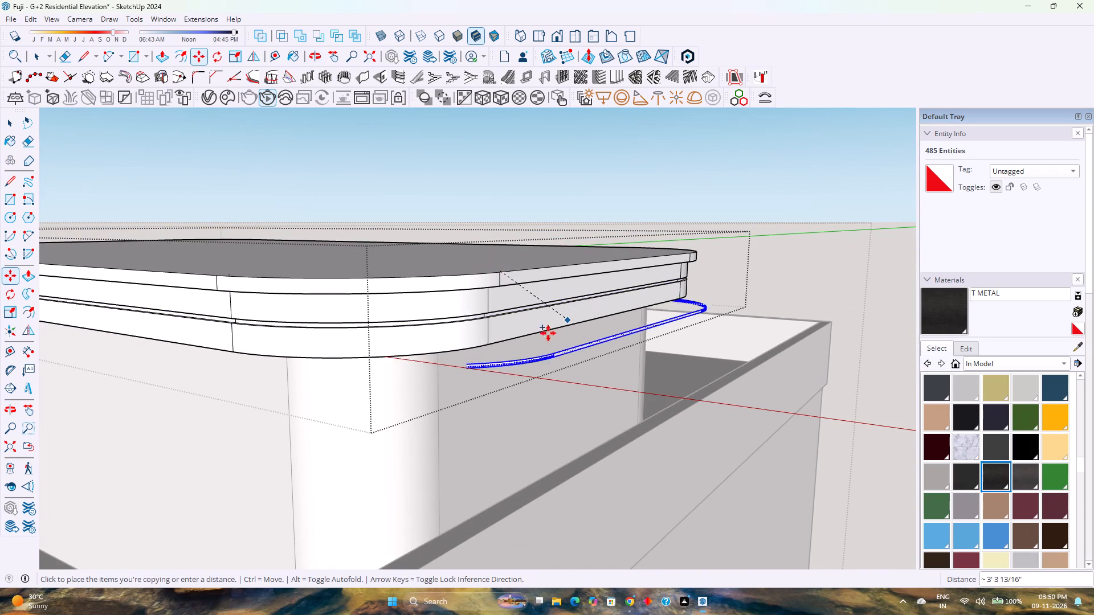
scroll(540, 347, down, 8)
scroll(471, 368, down, 2)
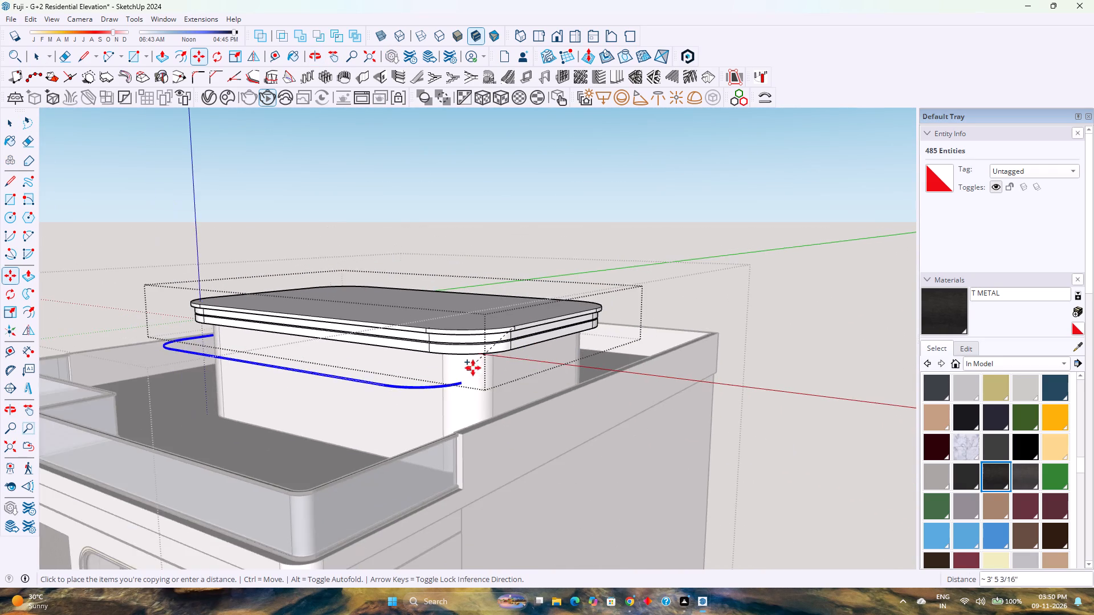
middle_drag(473, 368, 172, 413)
shift+middle_drag(561, 349, 321, 366)
shift+middle_click(321, 366)
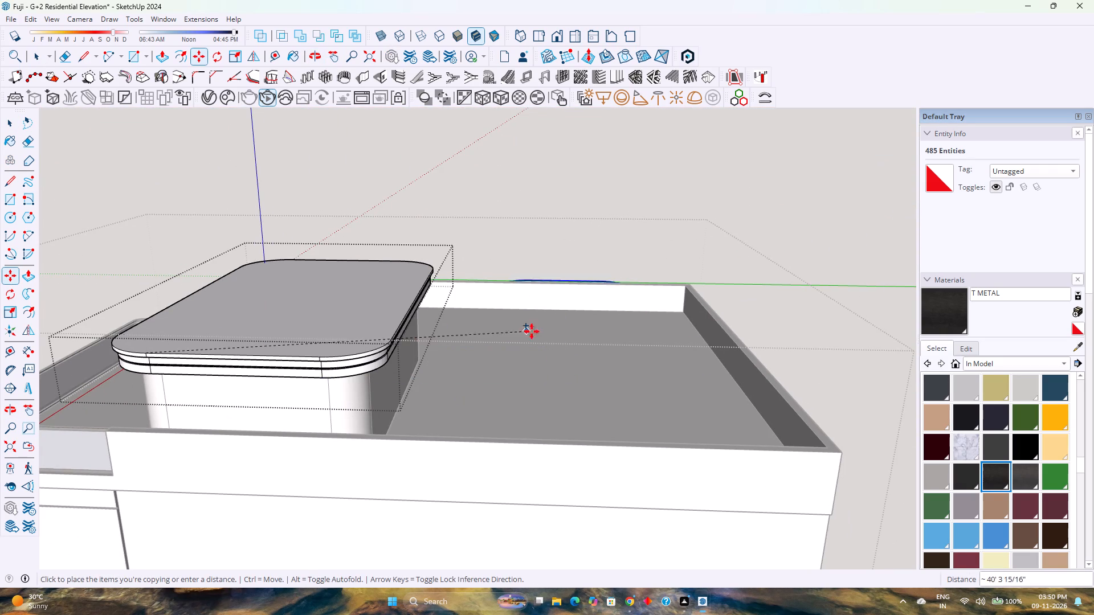
key(Left)
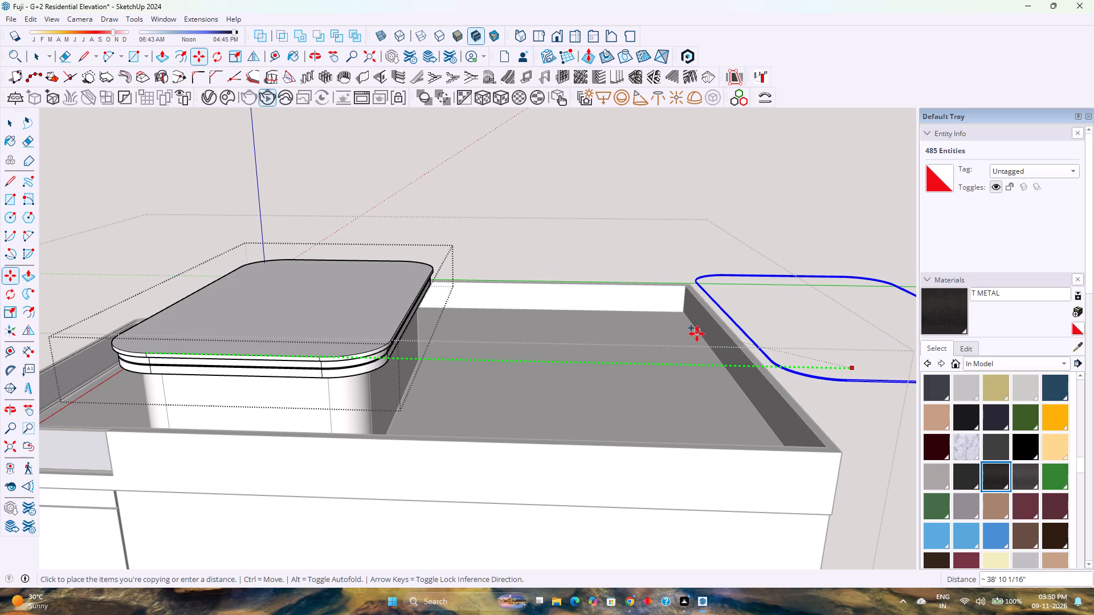
click(697, 334)
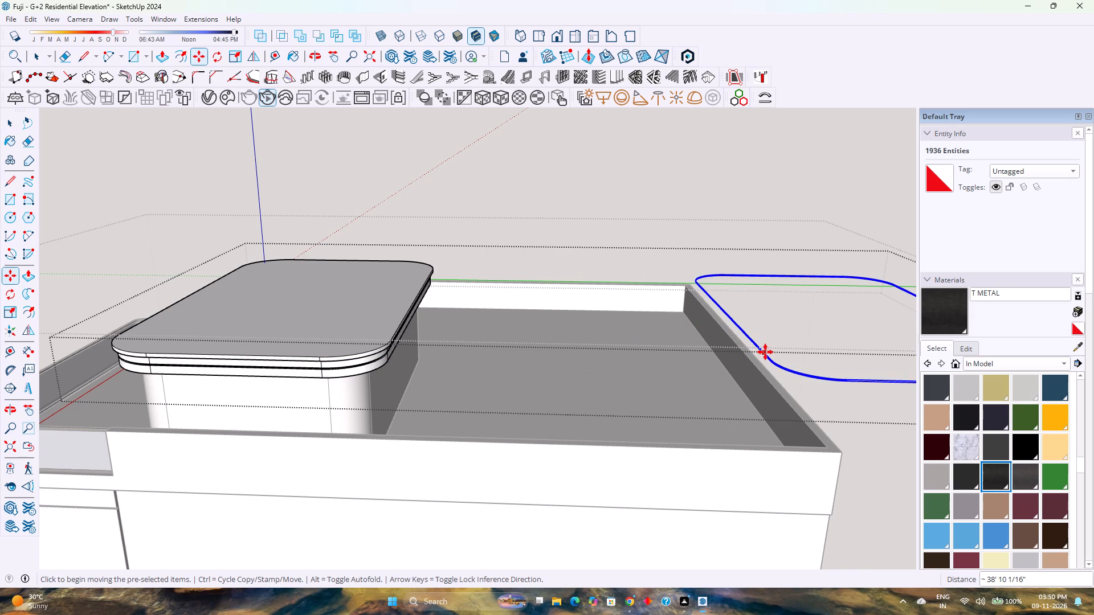
Make a group from the copied groove faces.
right_click(765, 352)
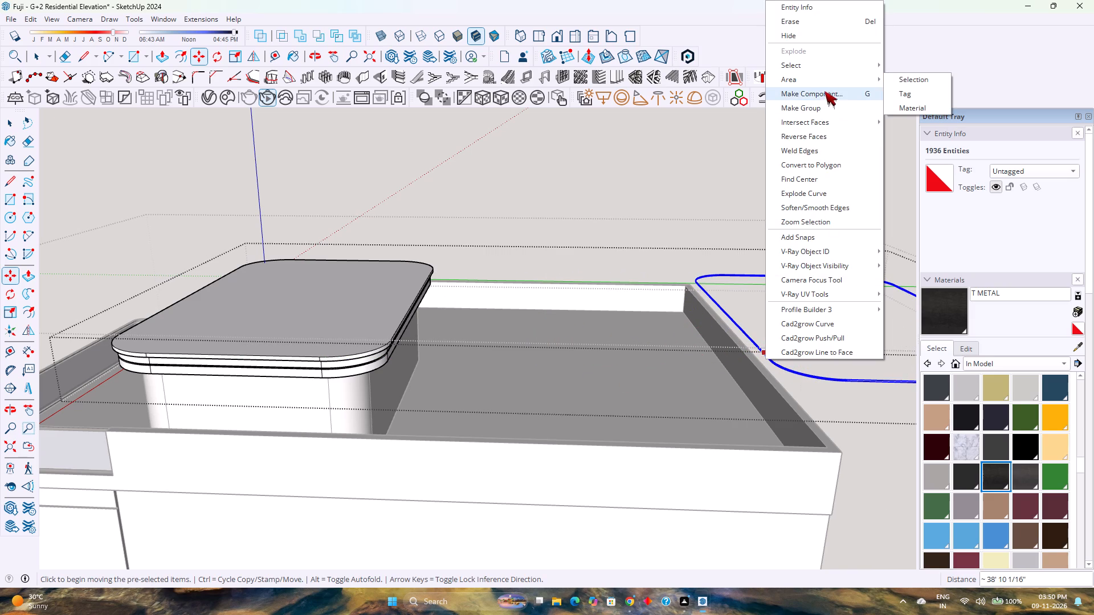
click(824, 105)
Open the band group for editing and select the upper front-left corner arc and the adjoining straight front edge.
scroll(785, 366, up, 4)
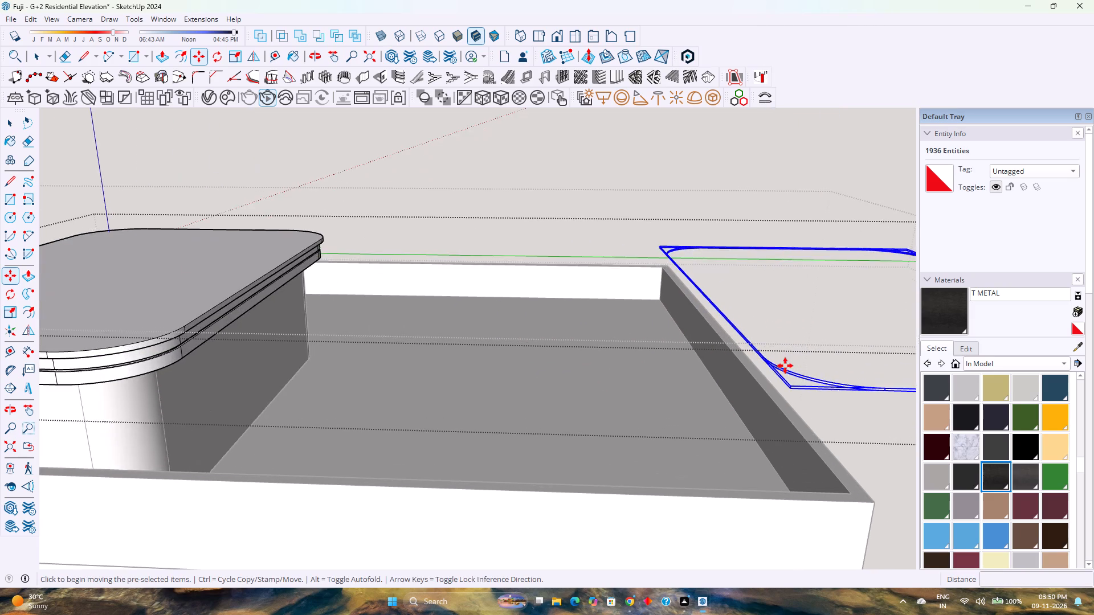
scroll(785, 366, up, 13)
key(space)
scroll(738, 323, down, 2)
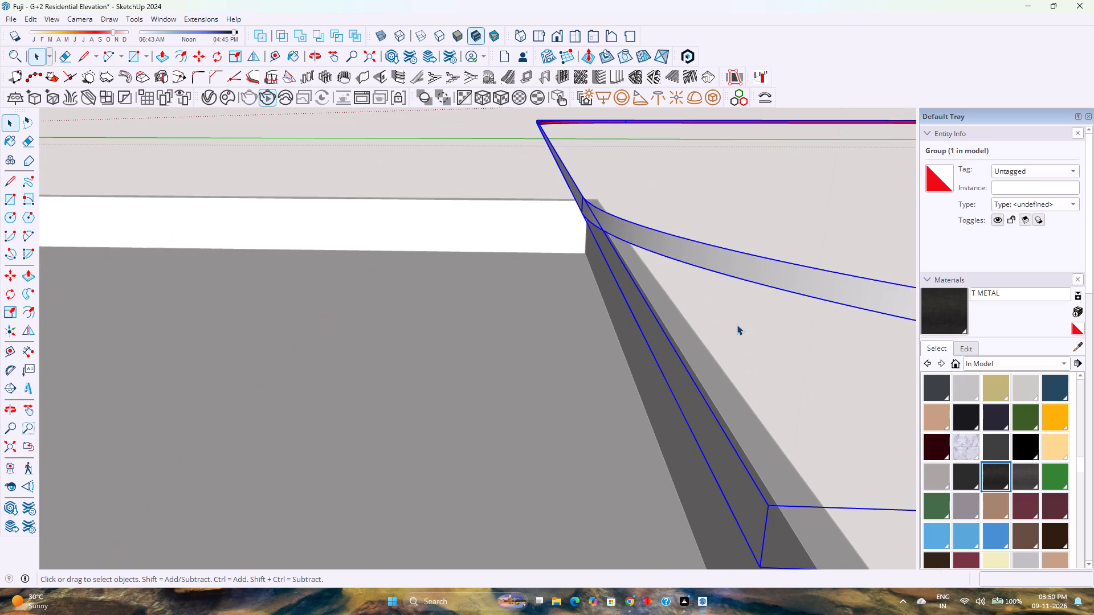
double_click(683, 250)
scroll(683, 250, up, 2)
middle_drag(683, 250, 656, 290)
middle_click(656, 290)
middle_click(656, 290)
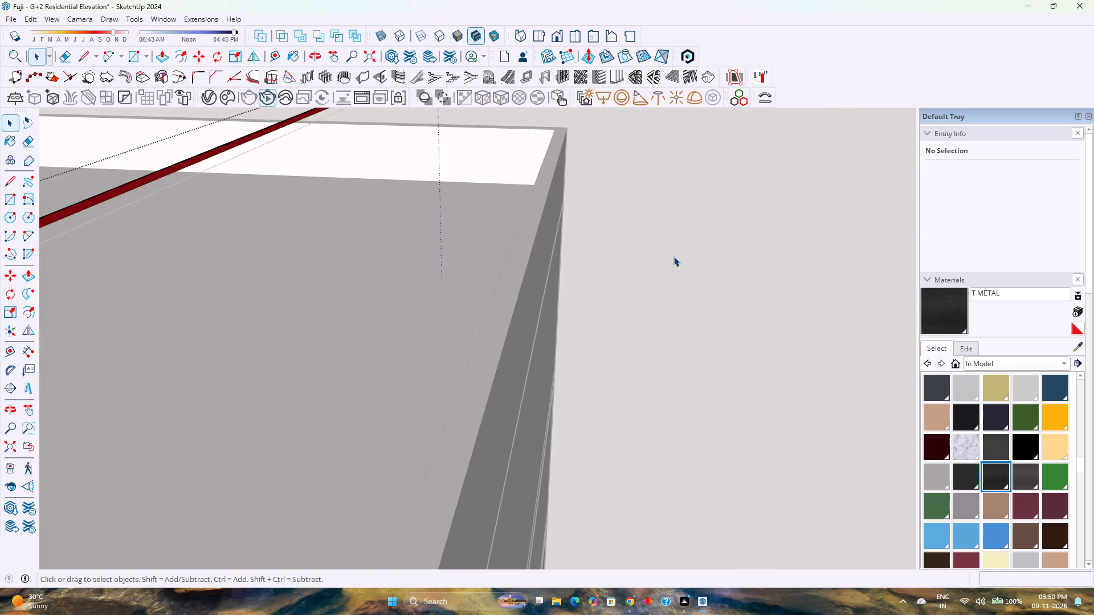
scroll(566, 282, down, 6)
scroll(334, 421, up, 1)
scroll(388, 421, up, 2)
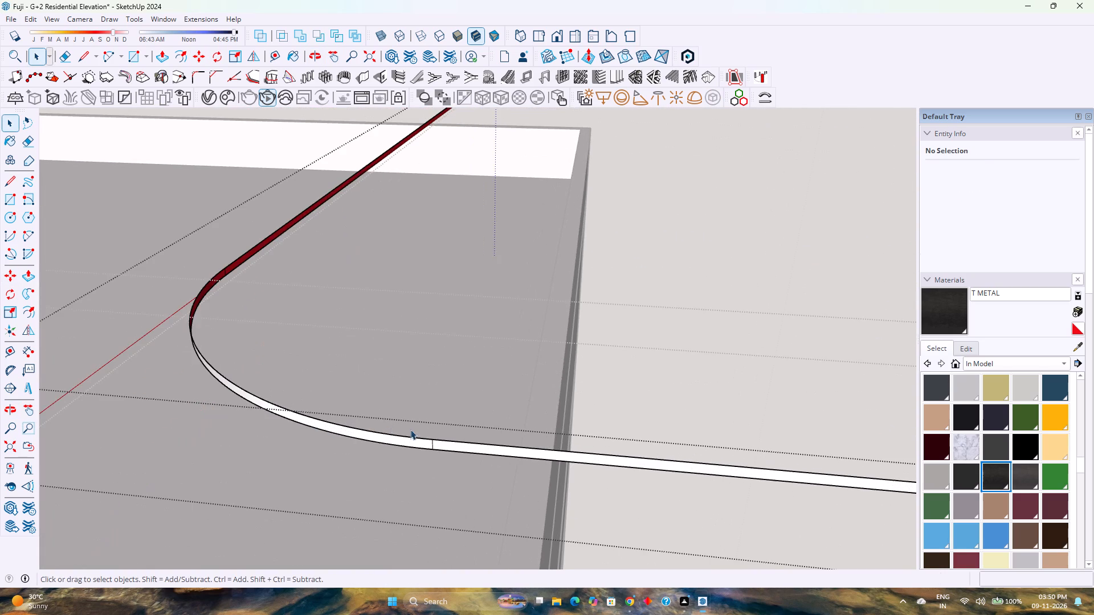
scroll(413, 438, up, 3)
click(411, 438)
double_click(416, 437)
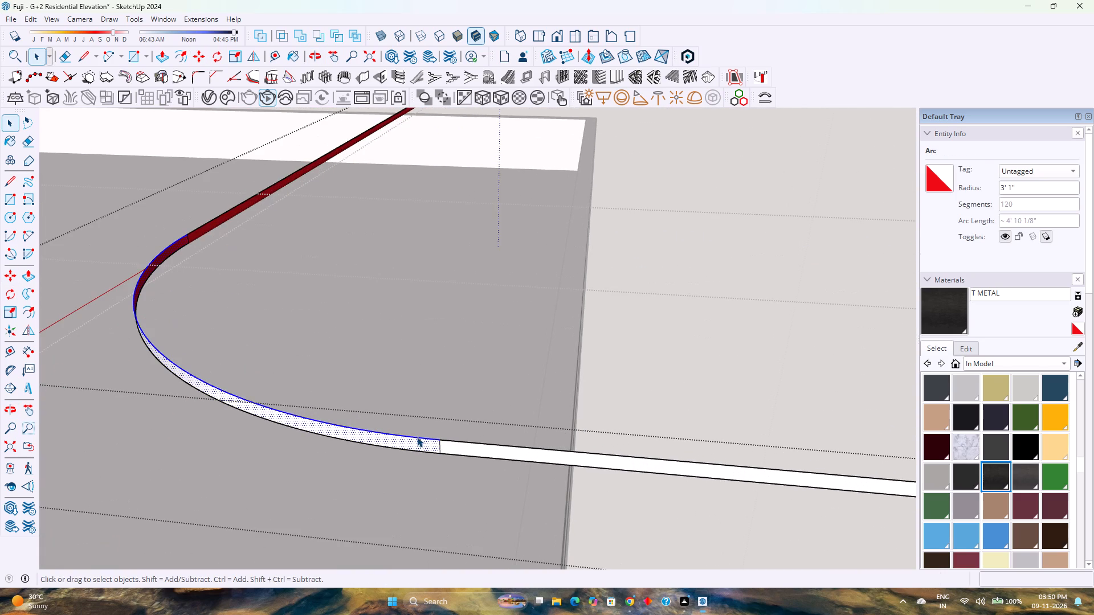
click(430, 442)
click(430, 438)
ctrl+click(457, 441)
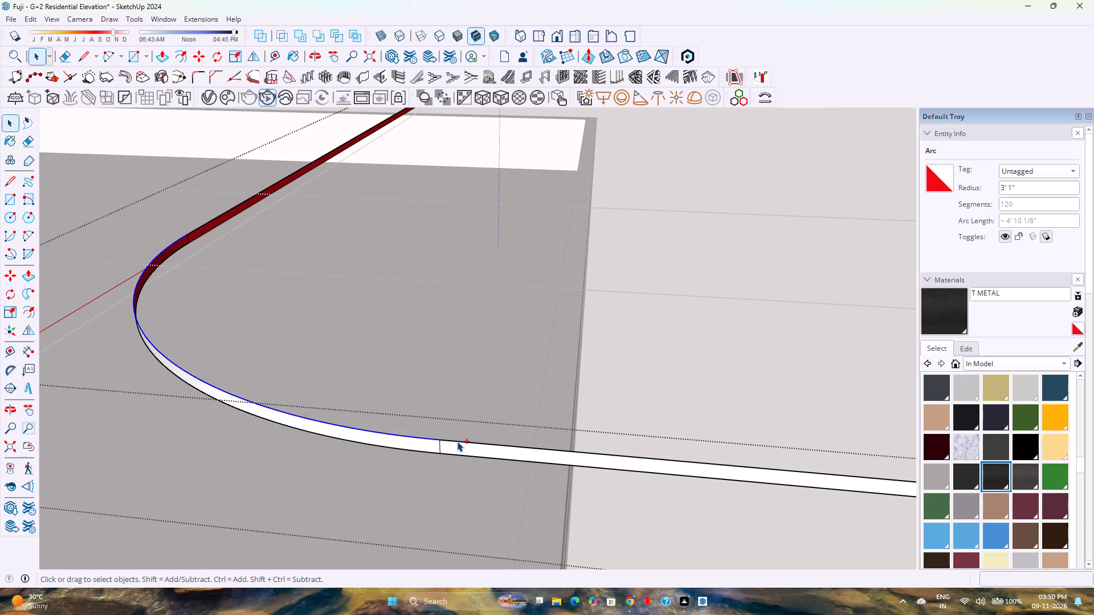
Add the band's straight upper edge on the side facing the building to the selection.
scroll(414, 426, down, 3)
middle_click(314, 338)
middle_drag(315, 340, 326, 354)
middle_click(326, 354)
middle_drag(328, 356, 379, 367)
middle_drag(383, 367, 419, 370)
middle_click(419, 370)
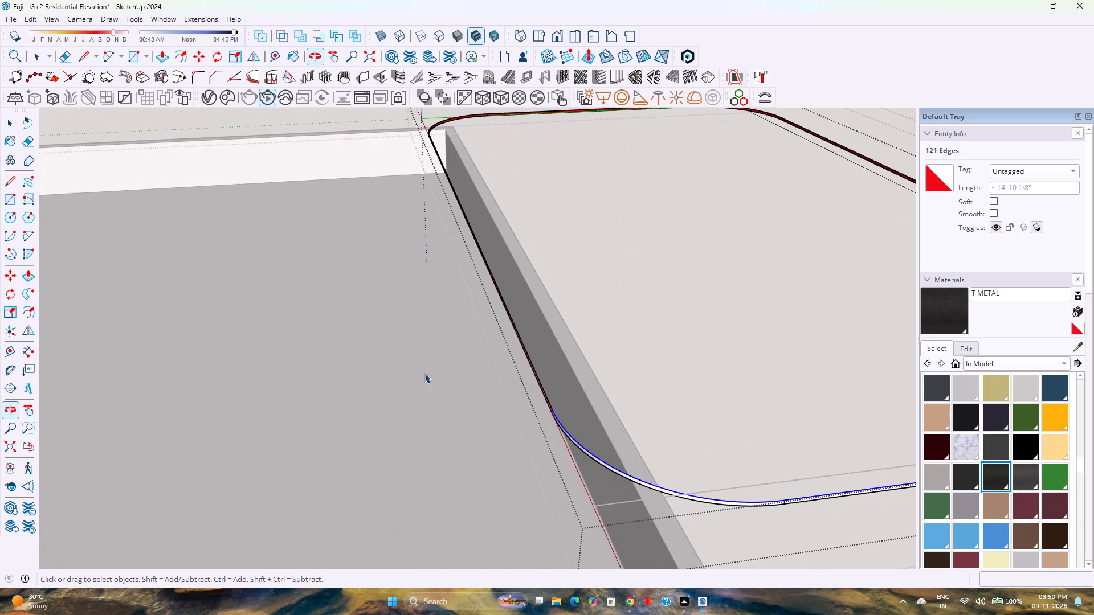
scroll(537, 376, up, 3)
middle_drag(540, 379, 550, 382)
middle_click(552, 382)
middle_click(561, 382)
middle_click(569, 382)
middle_click(572, 383)
middle_click(576, 383)
middle_click(577, 383)
scroll(570, 400, up, 1)
middle_drag(356, 381, 452, 383)
middle_click(452, 383)
scroll(598, 312, up, 5)
ctrl+click(602, 315)
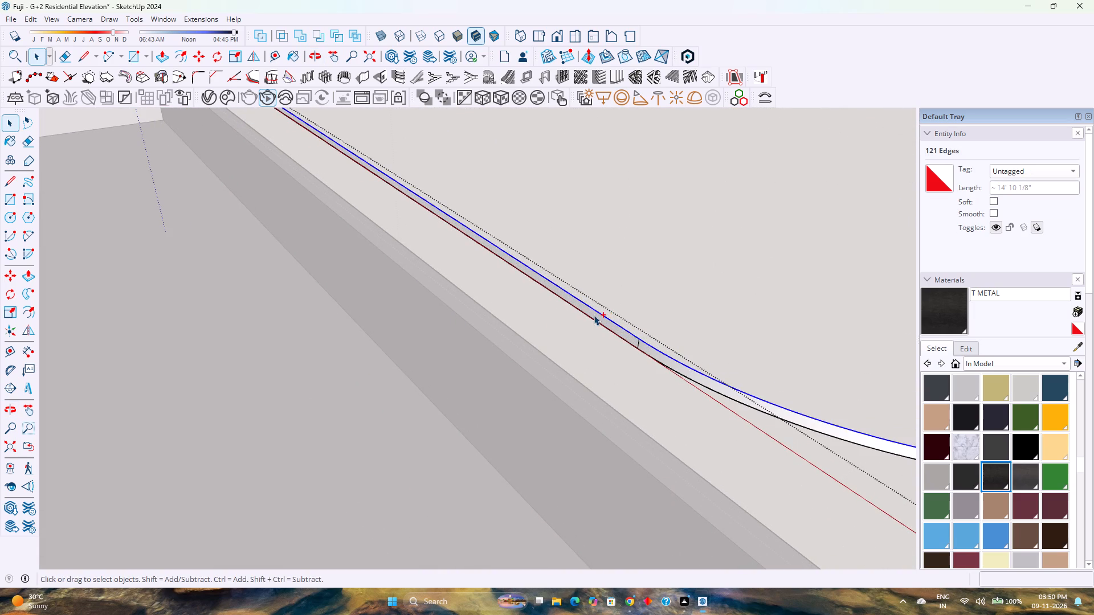
Add the upper front-right corner arc and the long straight edge on the side away from the building to the selection.
scroll(510, 326, down, 12)
shift+middle_click(591, 255)
shift+middle_drag(590, 260, 587, 265)
shift+middle_drag(587, 265, 532, 347)
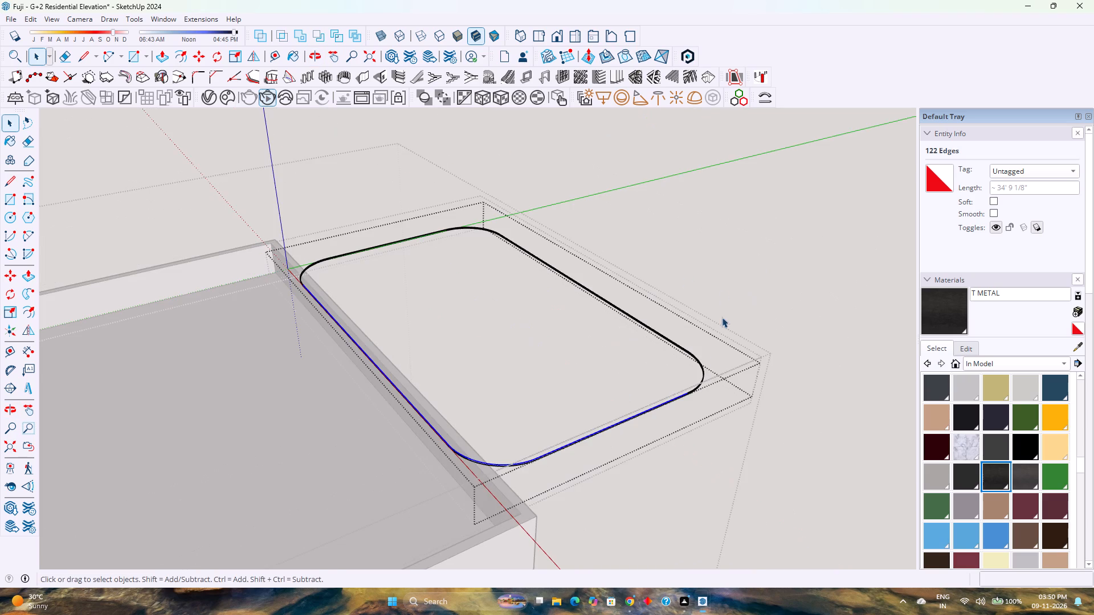
scroll(704, 370, up, 17)
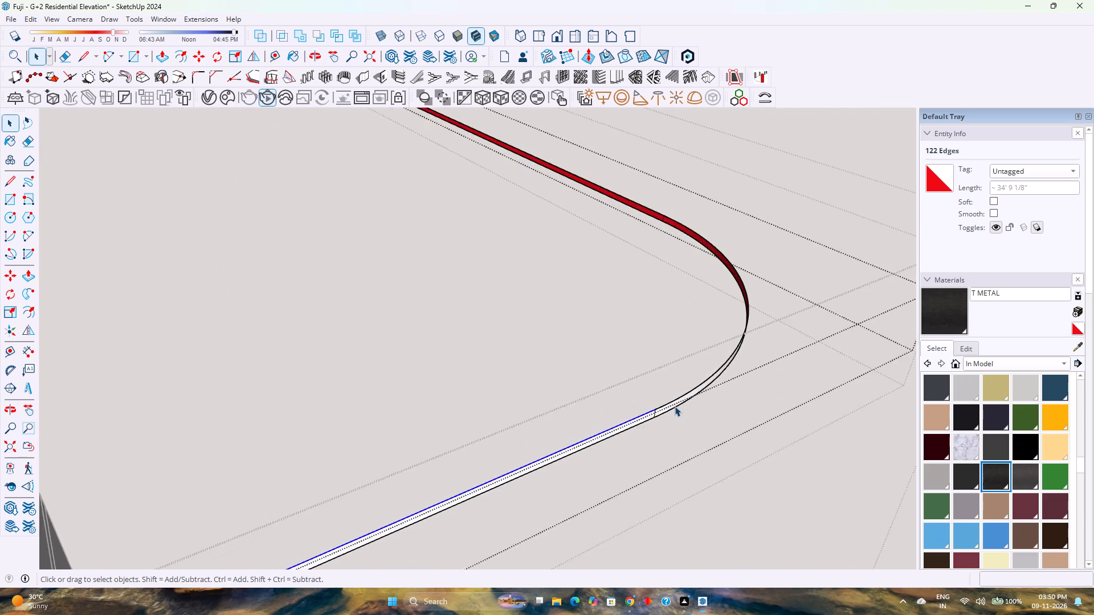
scroll(675, 406, up, 2)
ctrl+click(682, 393)
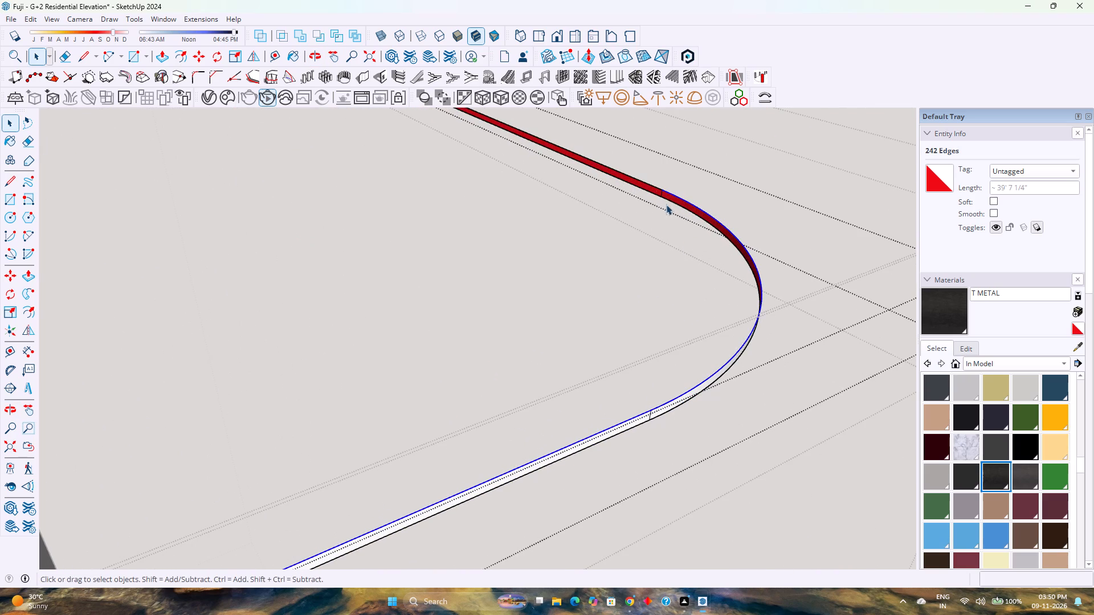
ctrl+click(632, 178)
Add the upper rear-left corner arc and the straight rear edge of the band to the selection.
scroll(542, 297, down, 8)
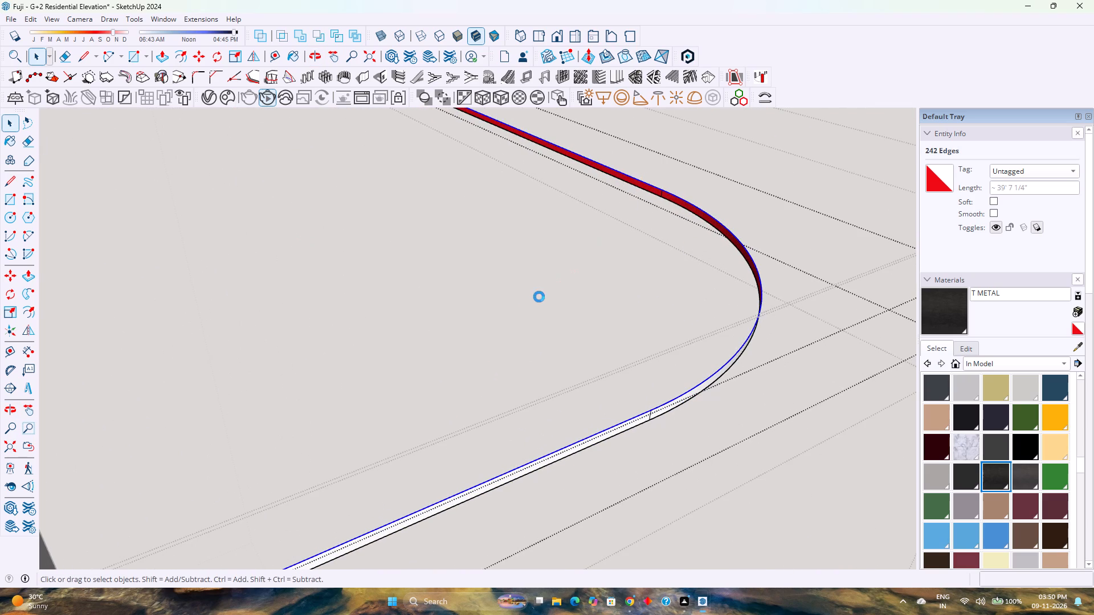
shift+middle_drag(459, 312, 523, 404)
shift+middle_click(524, 406)
shift+middle_click(525, 408)
scroll(524, 401, down, 4)
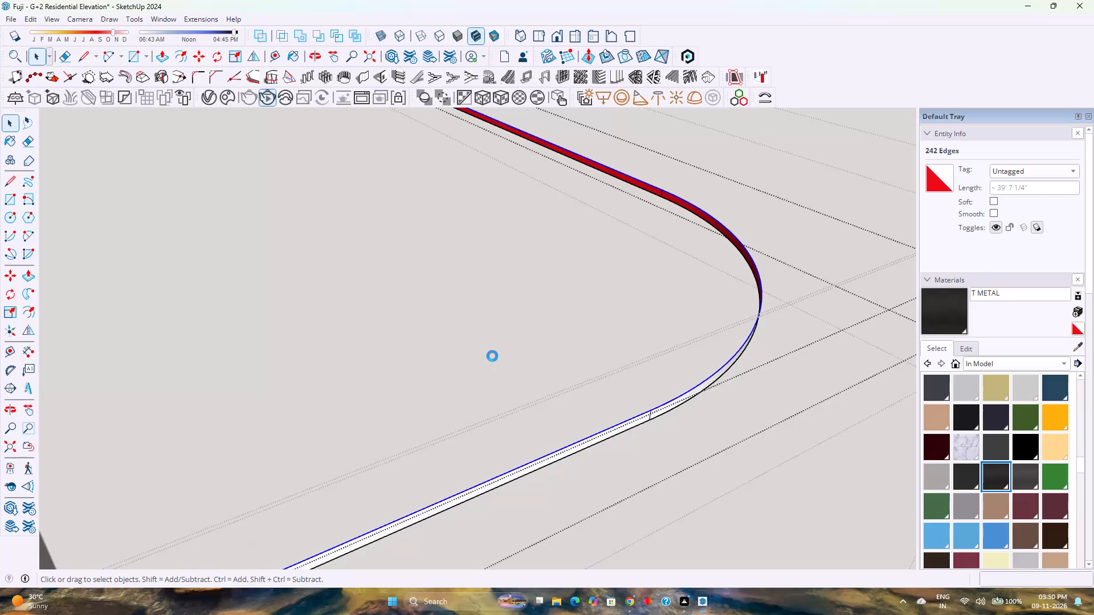
scroll(492, 356, down, 15)
shift+middle_drag(444, 349, 798, 374)
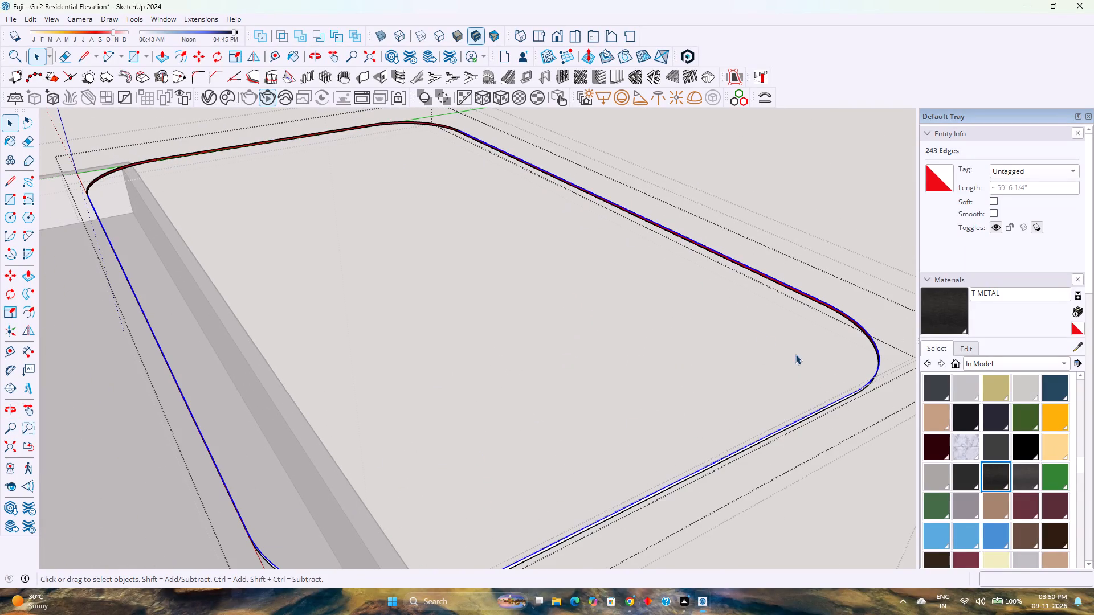
shift+middle_drag(440, 273, 553, 284)
middle_drag(316, 307, 524, 322)
scroll(719, 198, up, 2)
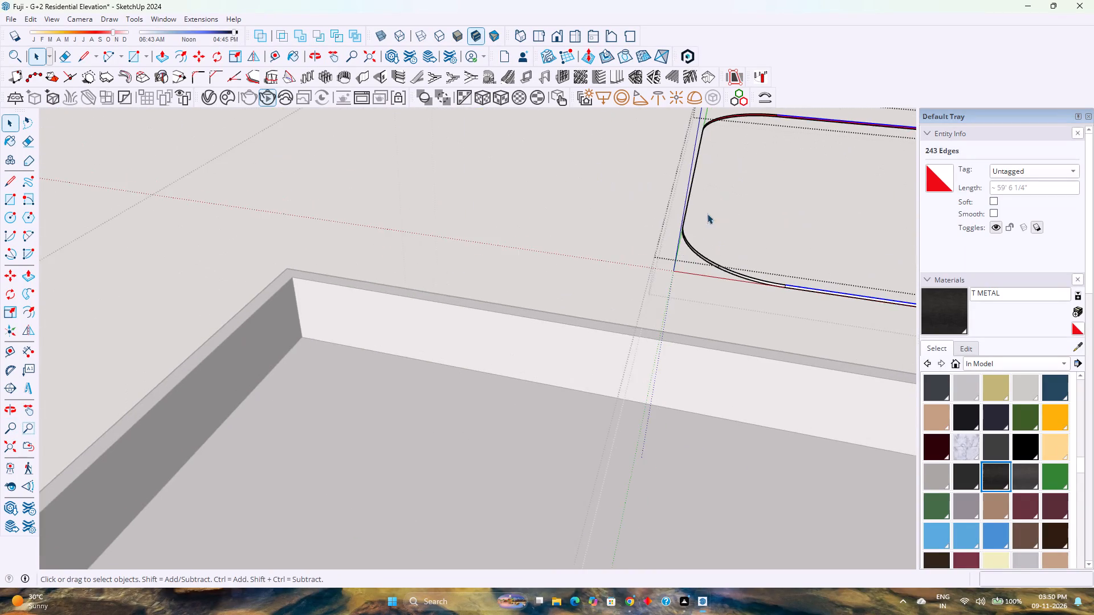
scroll(700, 235, up, 7)
ctrl+click(683, 263)
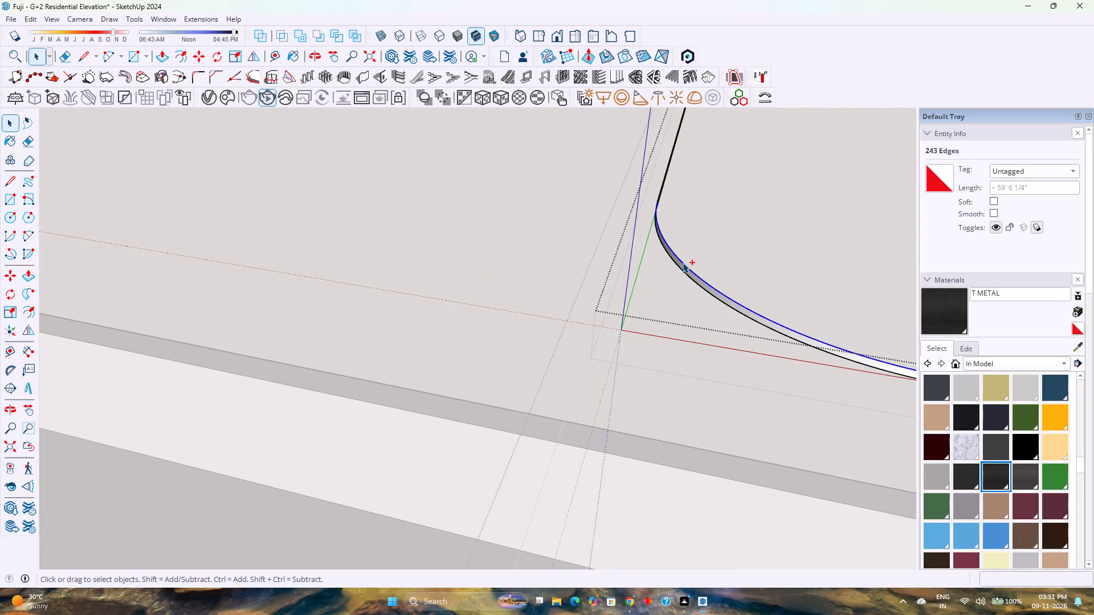
ctrl+click(660, 187)
Add the upper rear-right corner arc to the selection, completing the band's upper edge loop.
middle_drag(628, 225, 699, 240)
scroll(439, 281, down, 8)
shift+middle_click(565, 194)
shift+middle_drag(562, 196, 346, 413)
shift+middle_click(343, 419)
shift+middle_click(342, 421)
scroll(426, 204, up, 3)
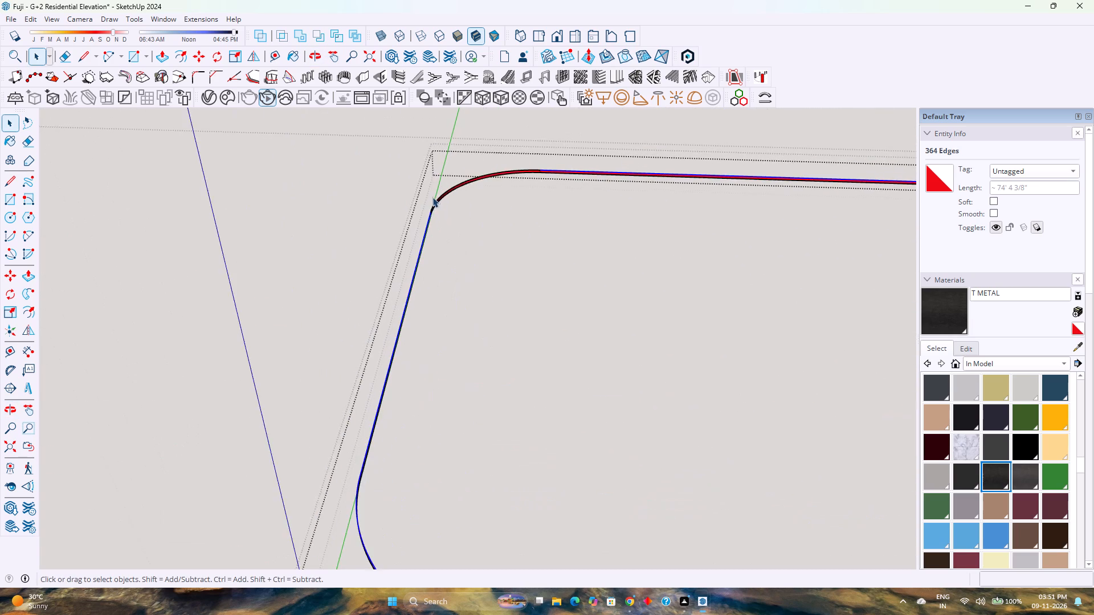
scroll(432, 197, up, 14)
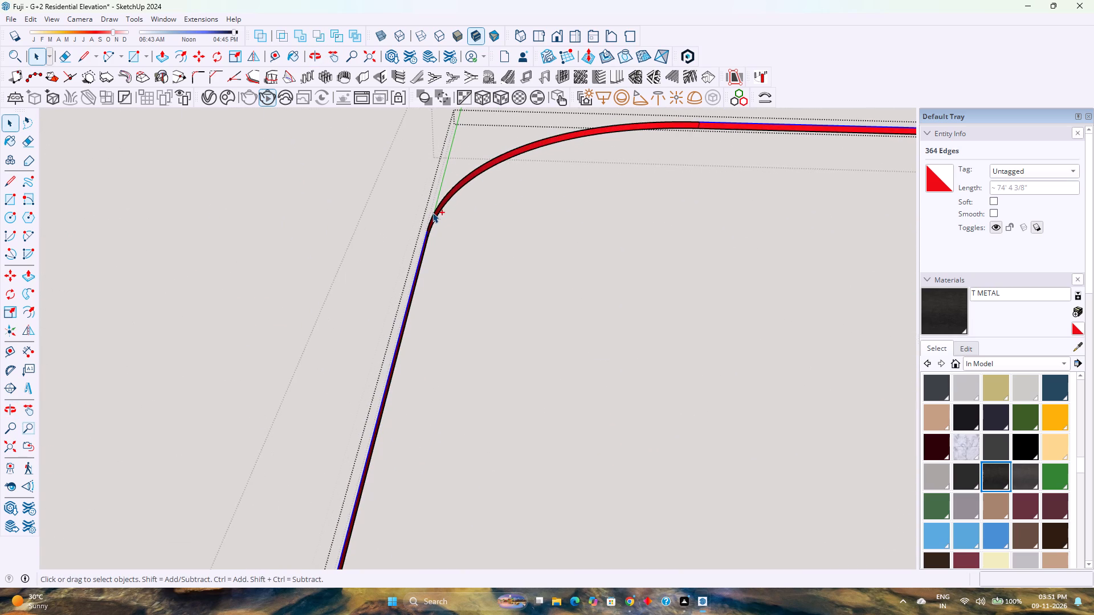
ctrl+click(434, 210)
Offset the selected upper edge loop inward by 0.5".
scroll(386, 220, down, 4)
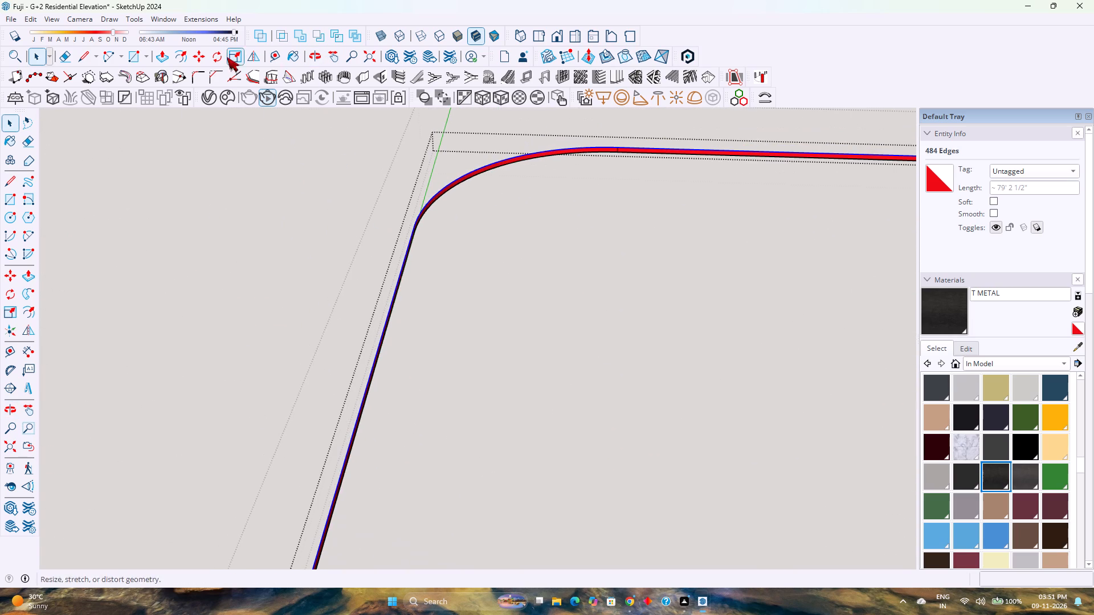
click(174, 58)
click(399, 345)
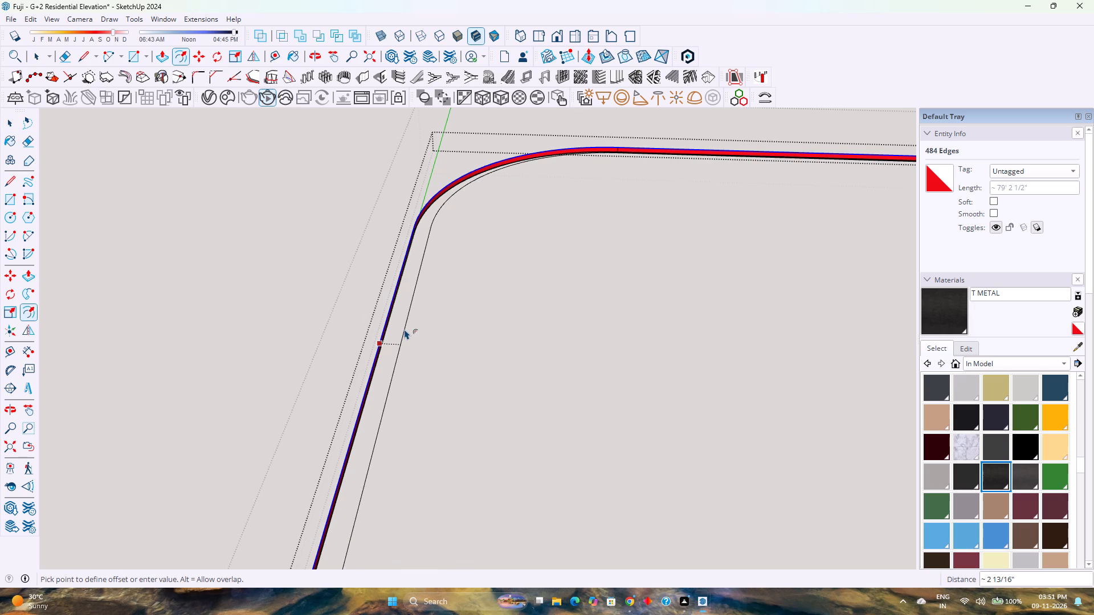
text(0.)
key(5)
key(Return)
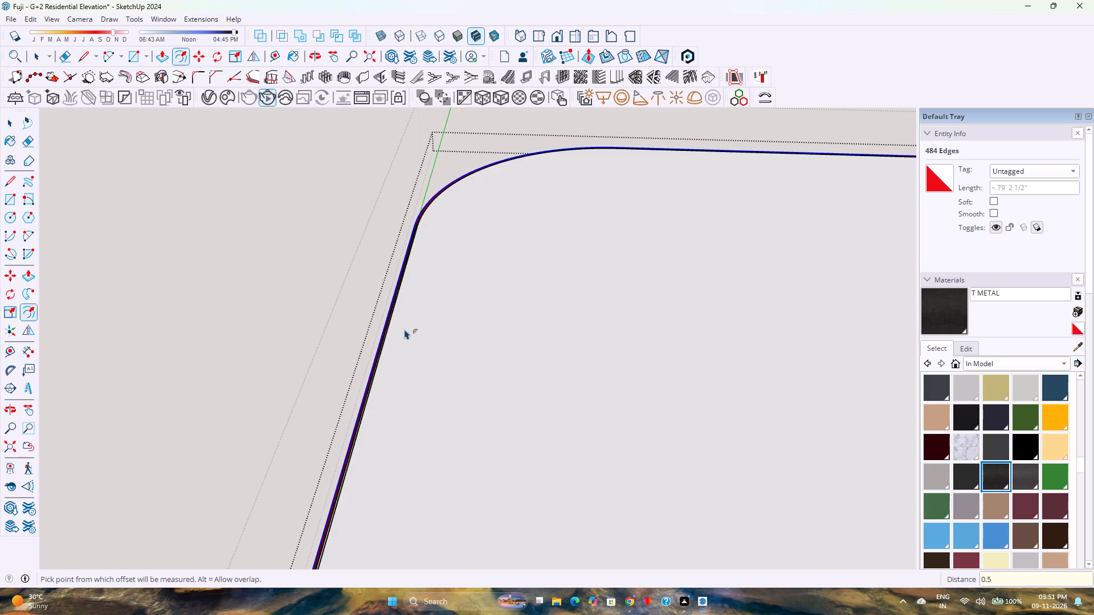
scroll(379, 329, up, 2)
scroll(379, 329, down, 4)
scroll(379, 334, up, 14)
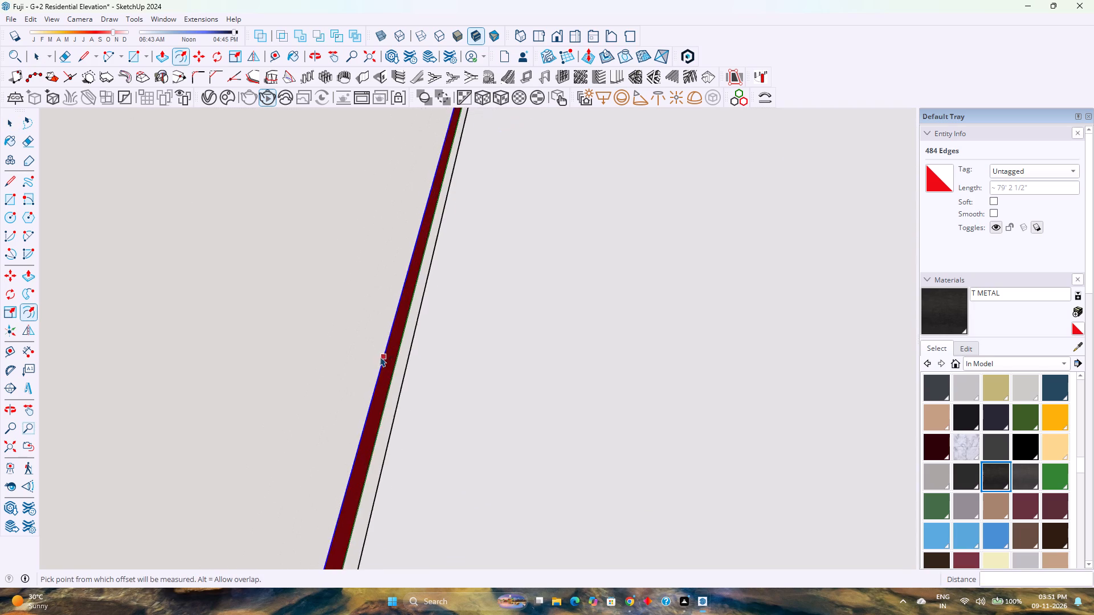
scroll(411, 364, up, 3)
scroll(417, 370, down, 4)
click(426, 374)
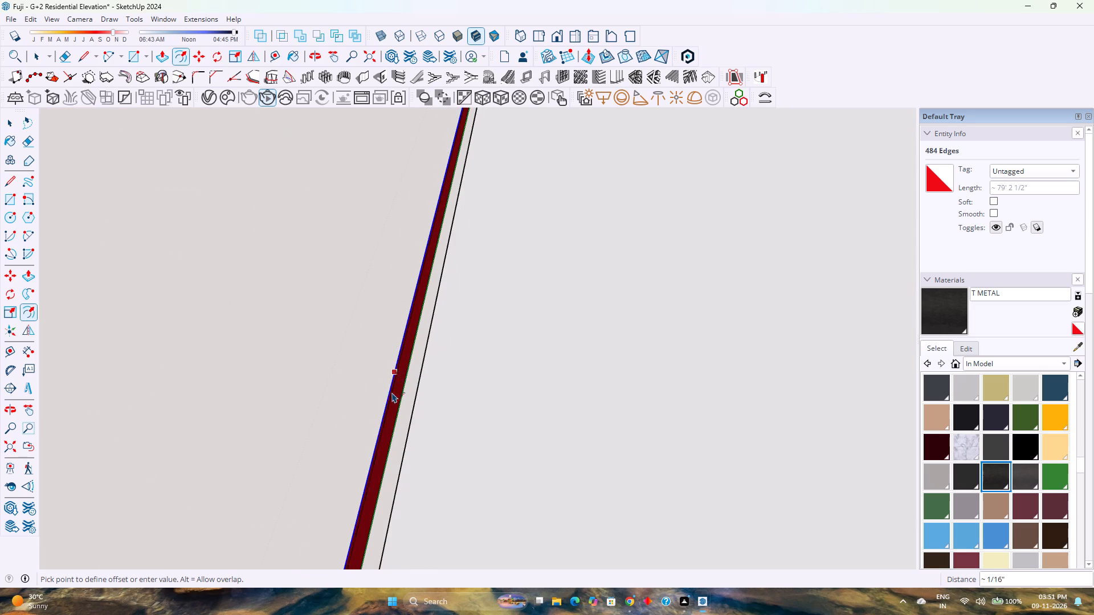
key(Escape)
Offset the large inner face outward to the band's outer edge to form a narrow rim face around it.
key(space)
scroll(455, 393, down, 3)
click(455, 393)
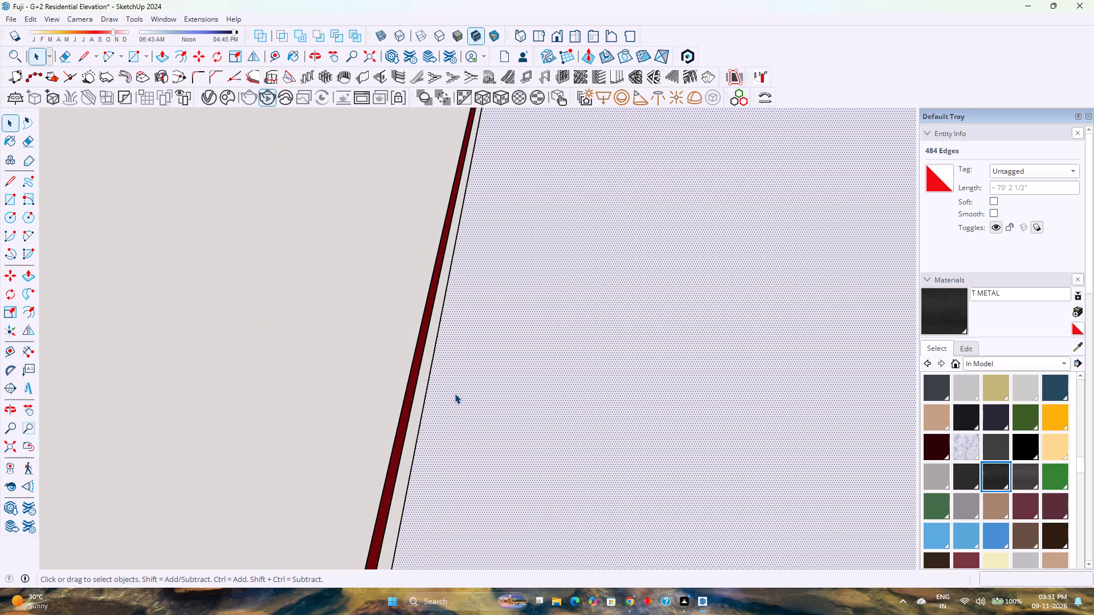
click(180, 58)
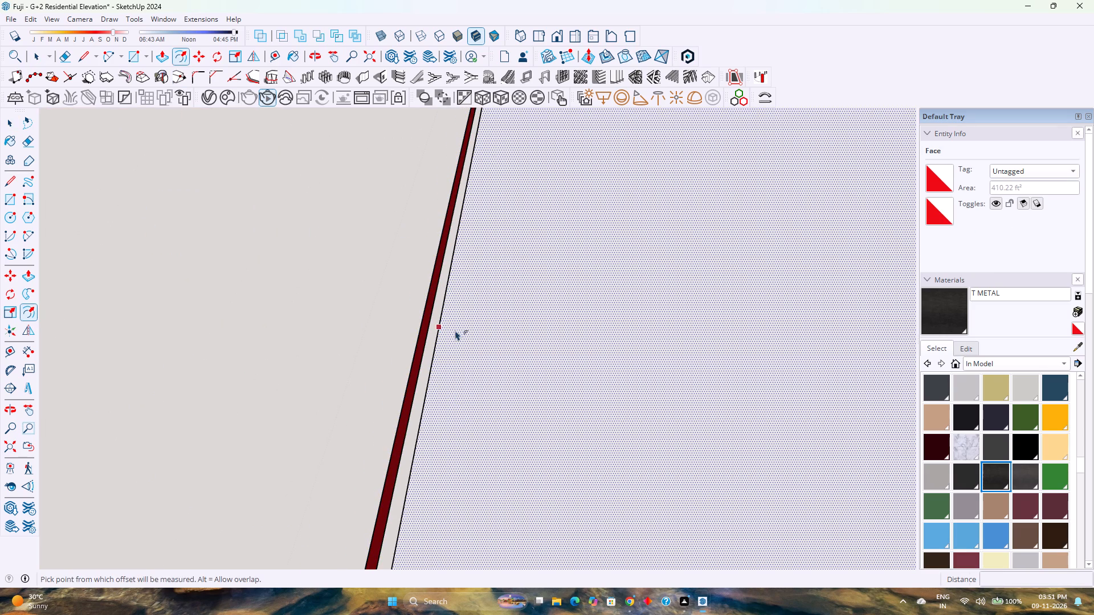
click(455, 331)
scroll(418, 351, up, 1)
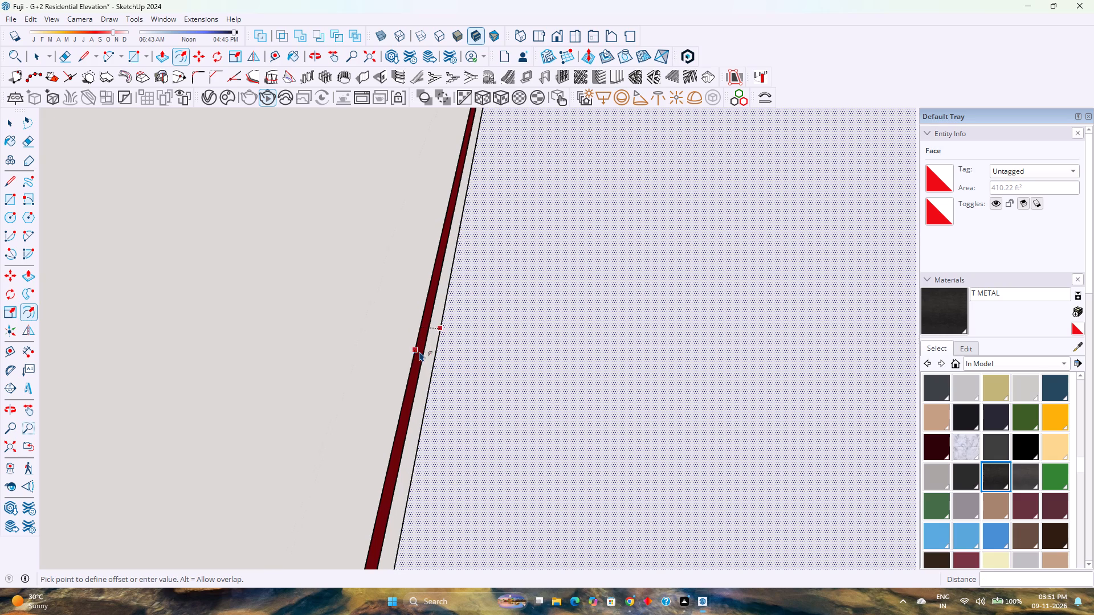
scroll(419, 351, up, 6)
middle_click(407, 360)
middle_drag(408, 363, 444, 374)
middle_drag(614, 350, 619, 349)
middle_click(619, 349)
middle_drag(619, 349, 403, 363)
middle_click(403, 363)
scroll(394, 358, down, 3)
middle_drag(239, 376, 458, 343)
middle_click(458, 343)
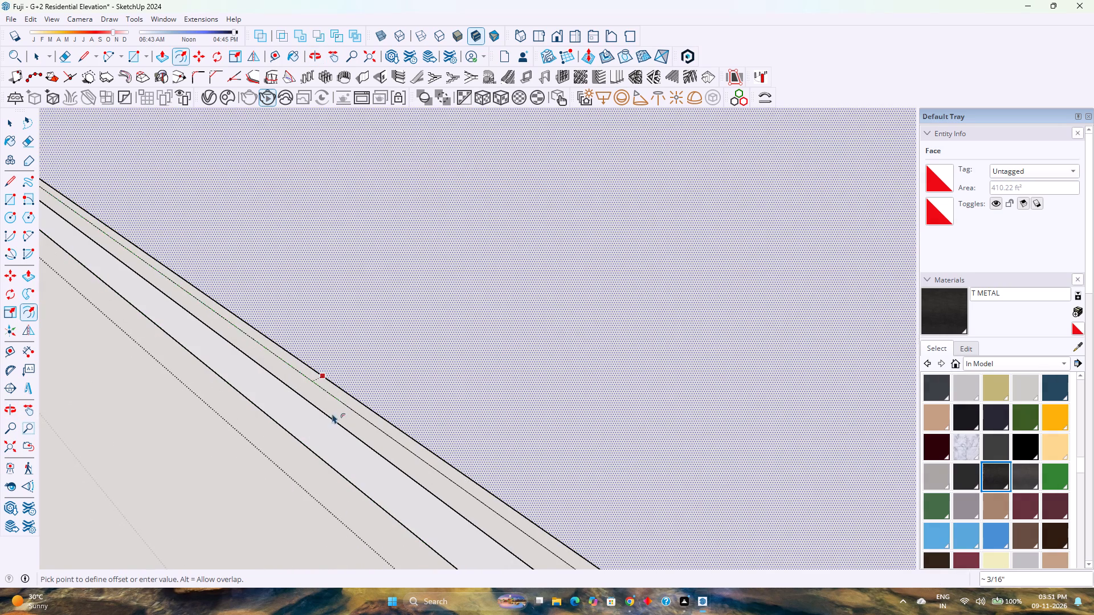
click(327, 417)
Push the narrow rim face around the large inner face down 1" to the band's lower edge.
scroll(309, 414, down, 7)
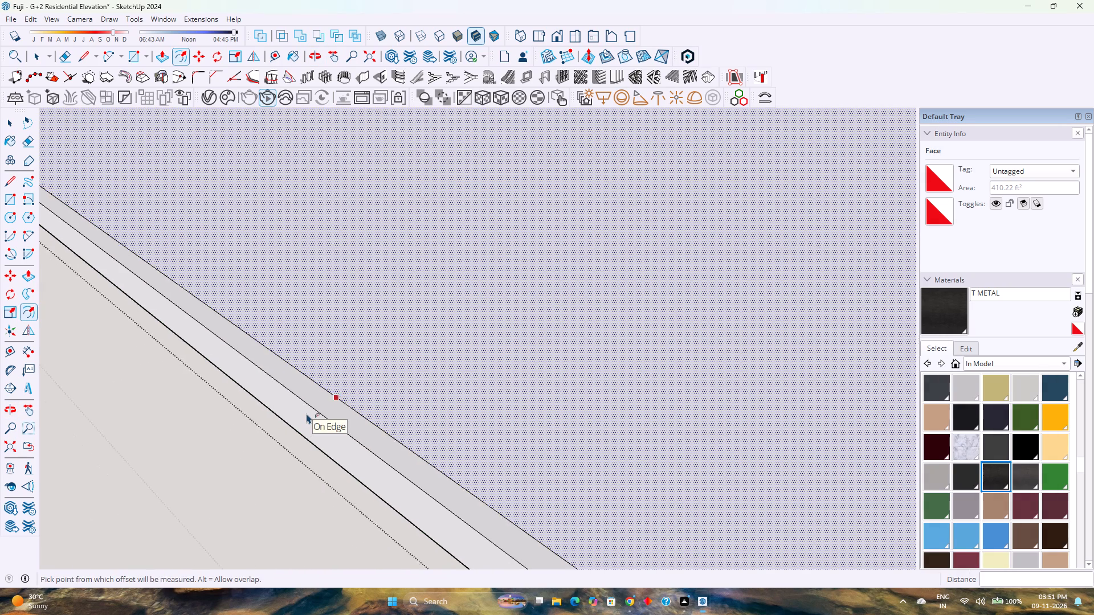
scroll(307, 413, down, 2)
key(space)
click(382, 293)
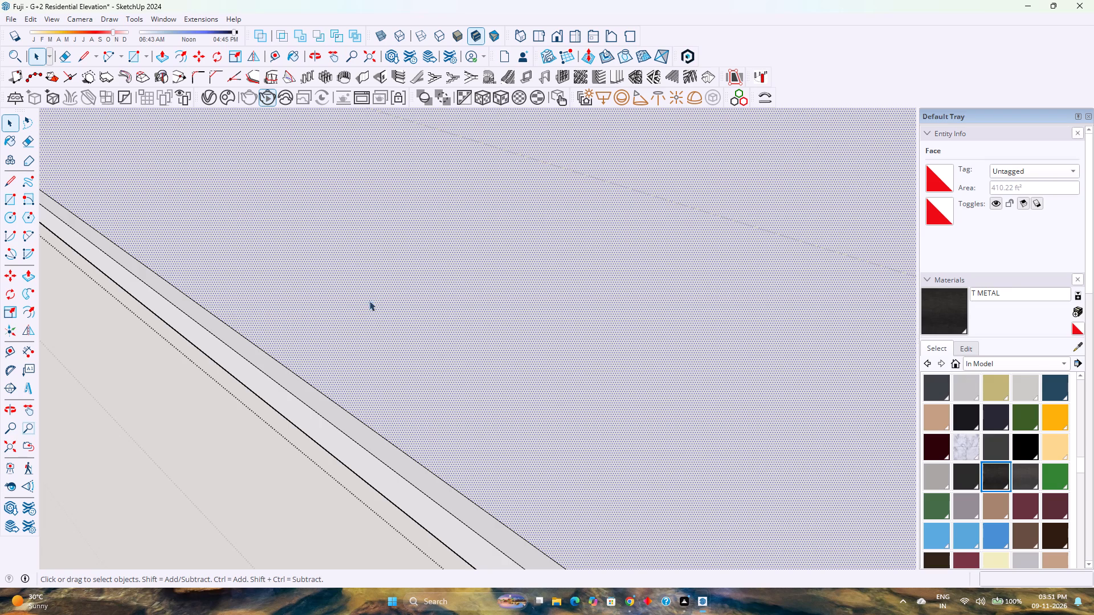
scroll(333, 348, down, 1)
key(p)
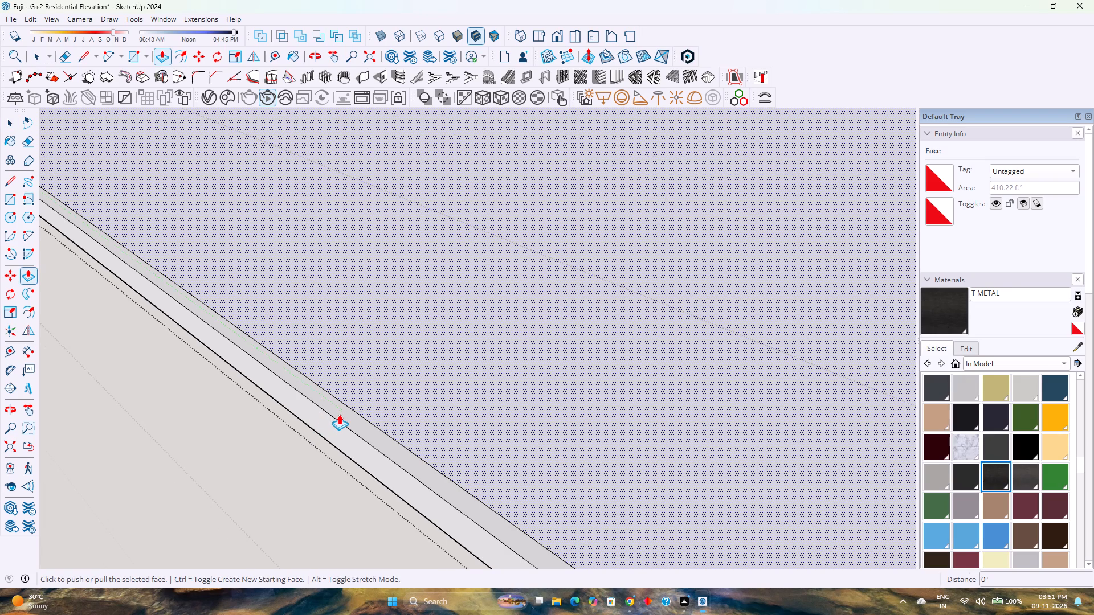
key(Escape)
click(354, 419)
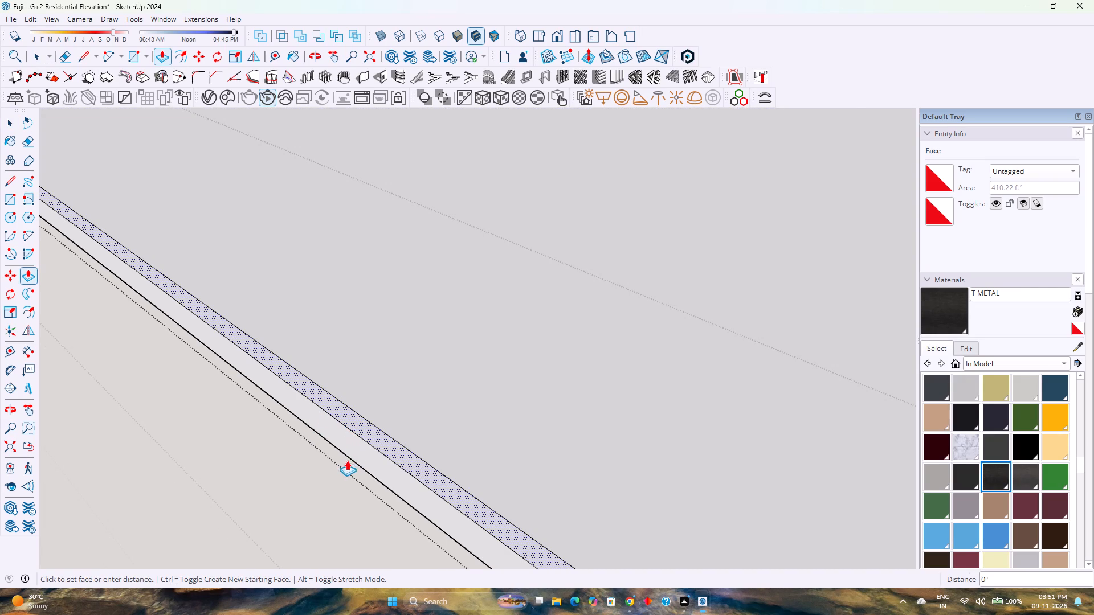
middle_click(346, 460)
middle_drag(355, 446, 378, 403)
middle_drag(386, 388, 389, 382)
middle_click(395, 372)
middle_click(397, 371)
scroll(397, 368, down, 4)
click(400, 419)
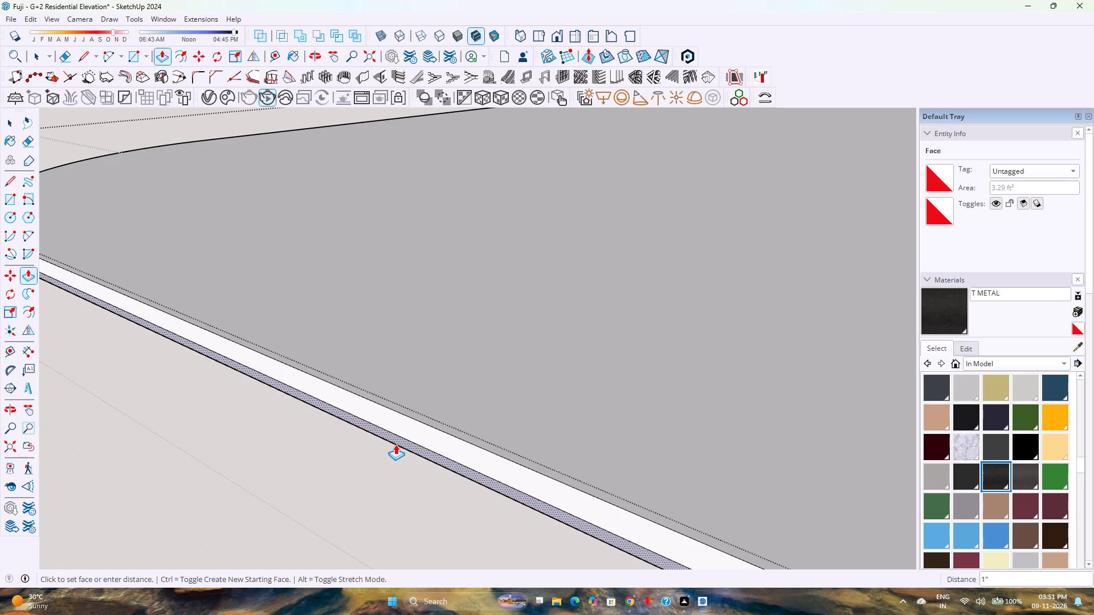
scroll(381, 442, up, 4)
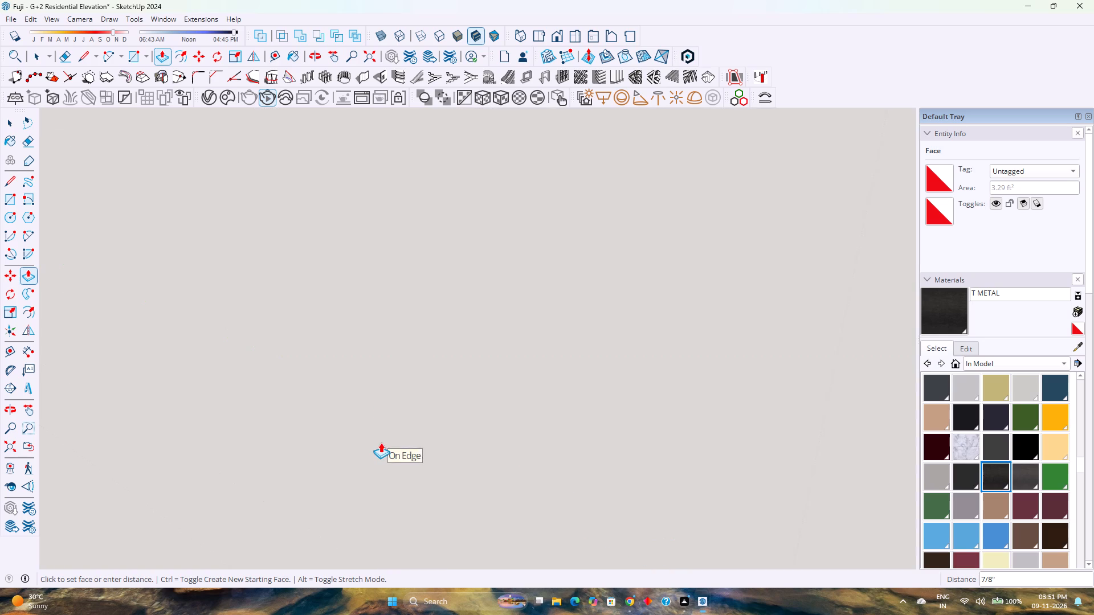
scroll(381, 442, down, 3)
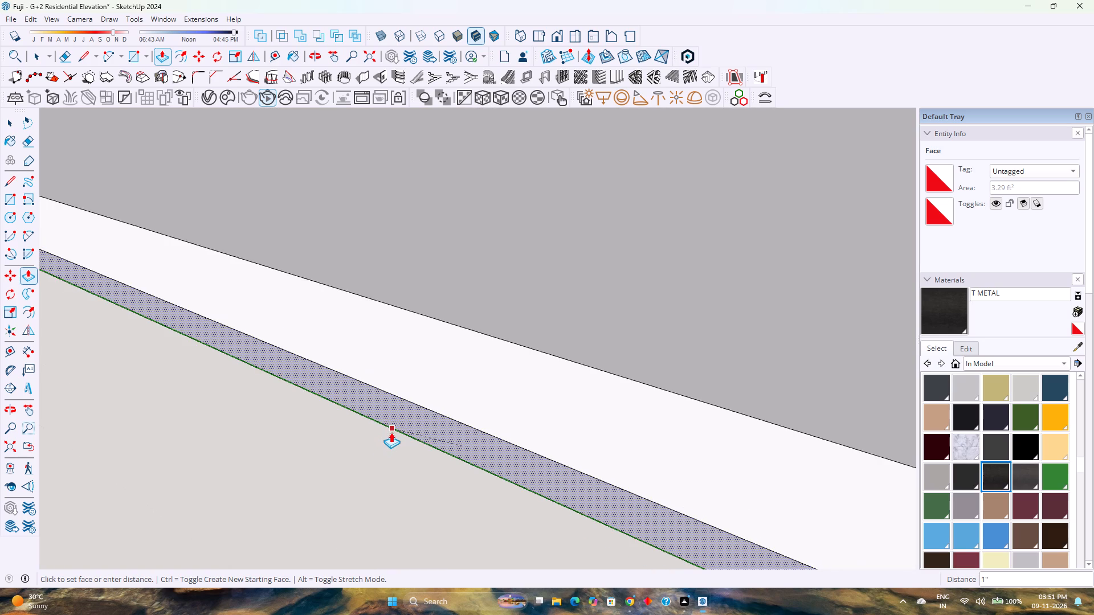
click(391, 432)
Offset the large top face's outline outward by 1" to form a ring around it.
scroll(309, 423, down, 5)
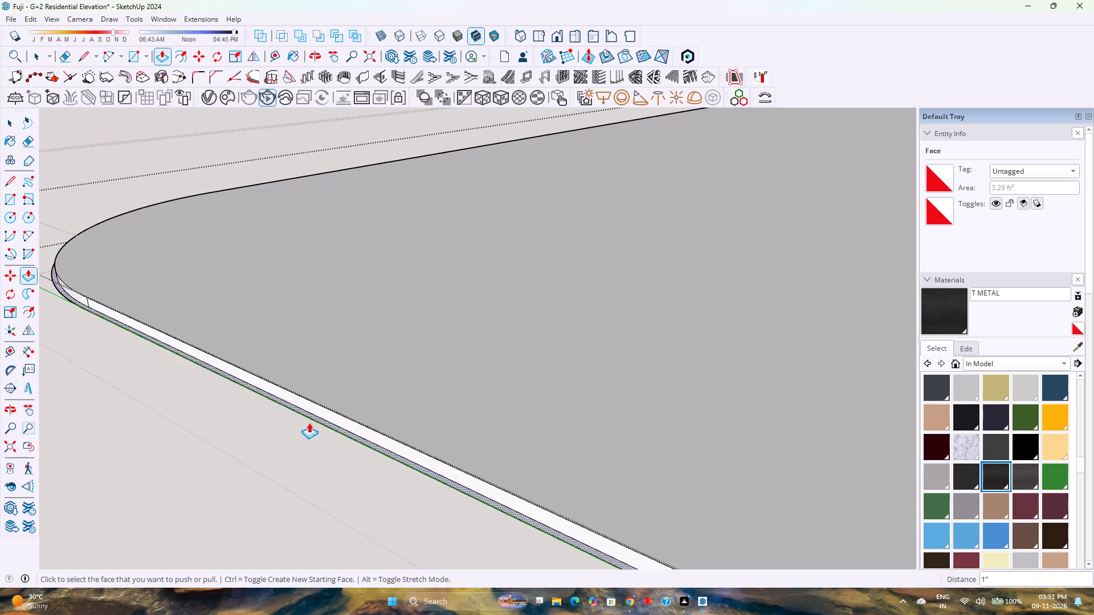
scroll(309, 423, down, 3)
middle_drag(309, 421, 144, 417)
middle_click(144, 417)
middle_drag(142, 416, 147, 392)
middle_click(148, 391)
middle_click(167, 358)
middle_drag(172, 351, 182, 341)
scroll(312, 378, up, 3)
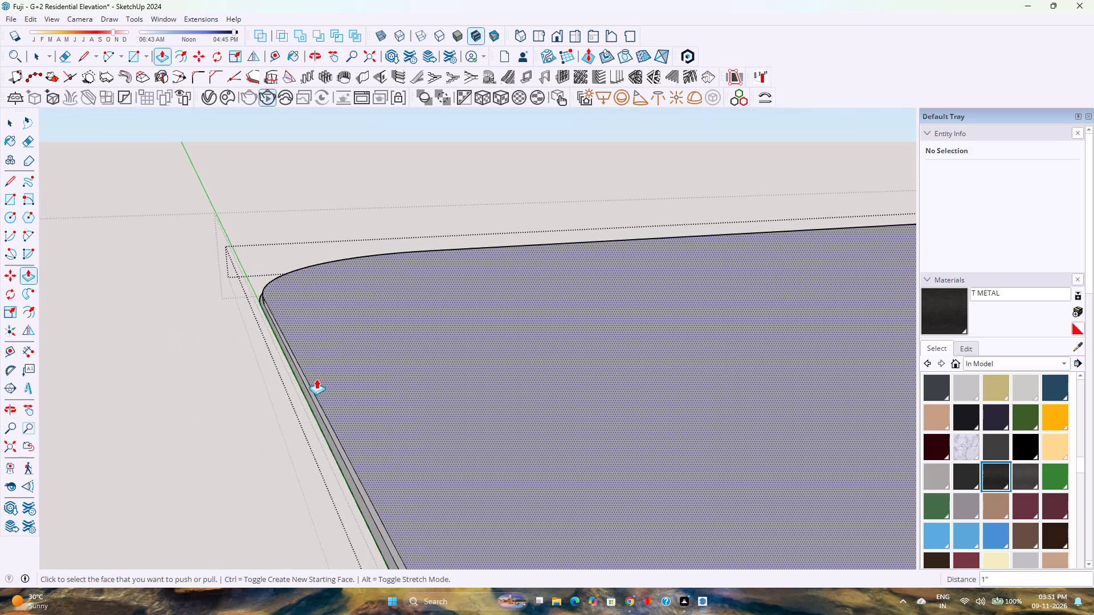
scroll(316, 379, up, 15)
key(space)
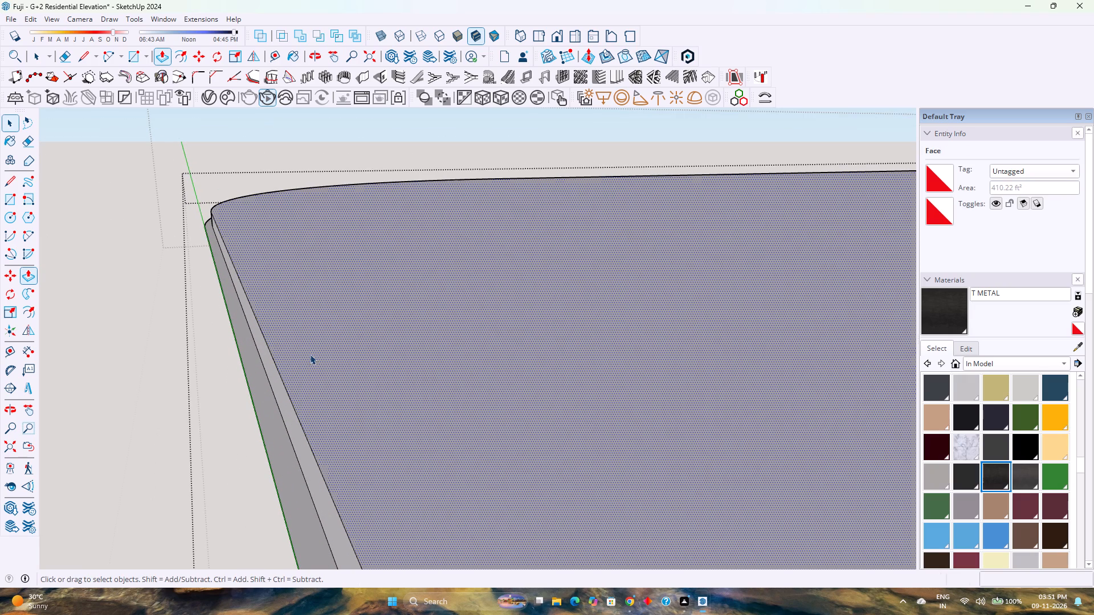
click(312, 351)
click(187, 61)
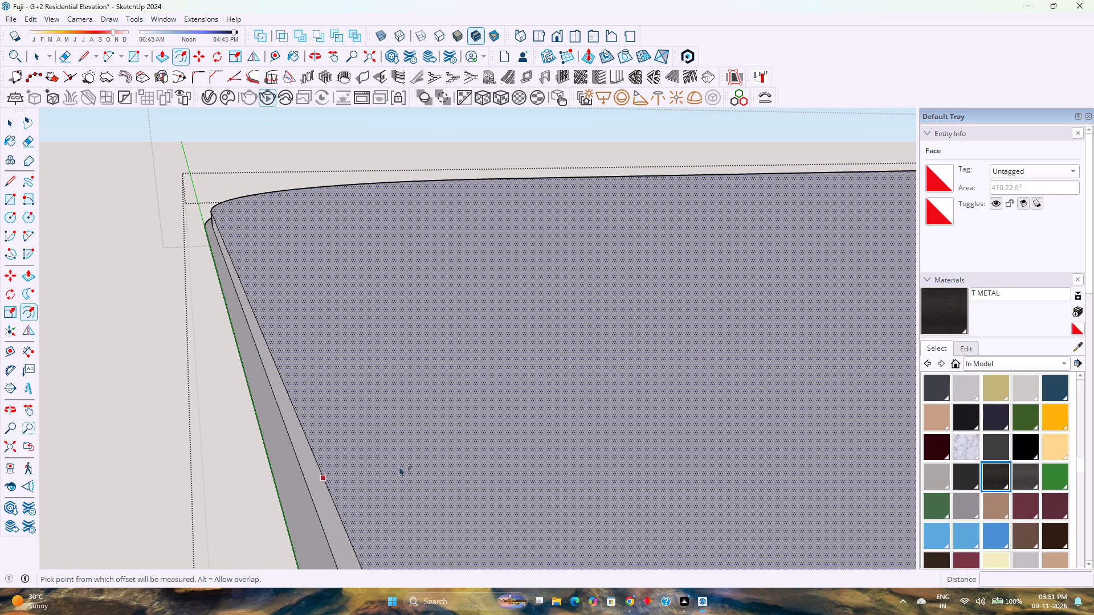
click(346, 494)
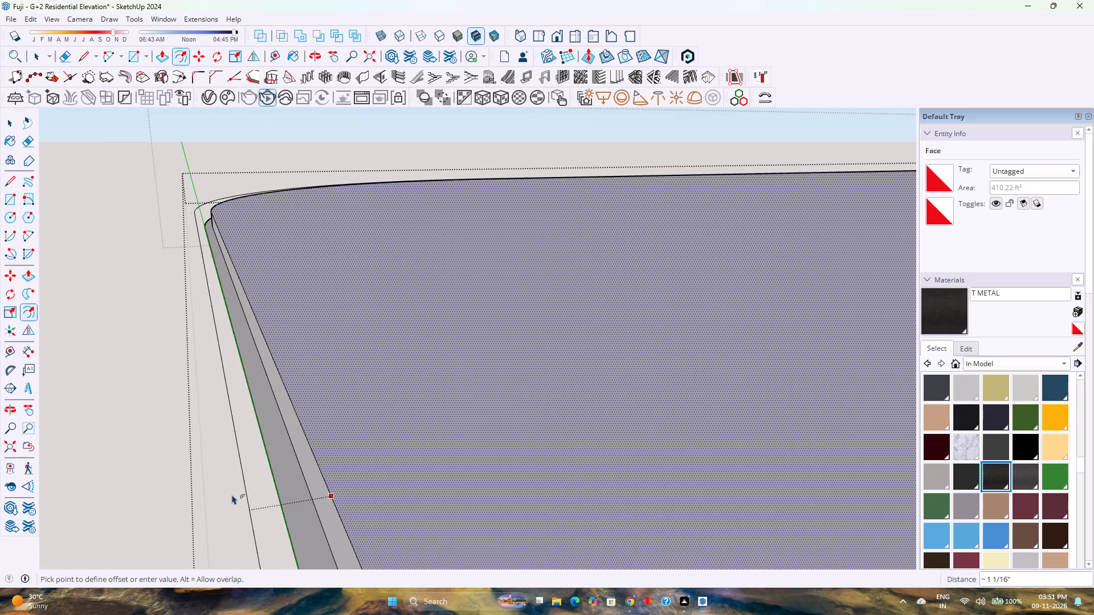
scroll(237, 489, down, 4)
middle_drag(254, 458, 368, 378)
middle_click(373, 374)
middle_click(379, 368)
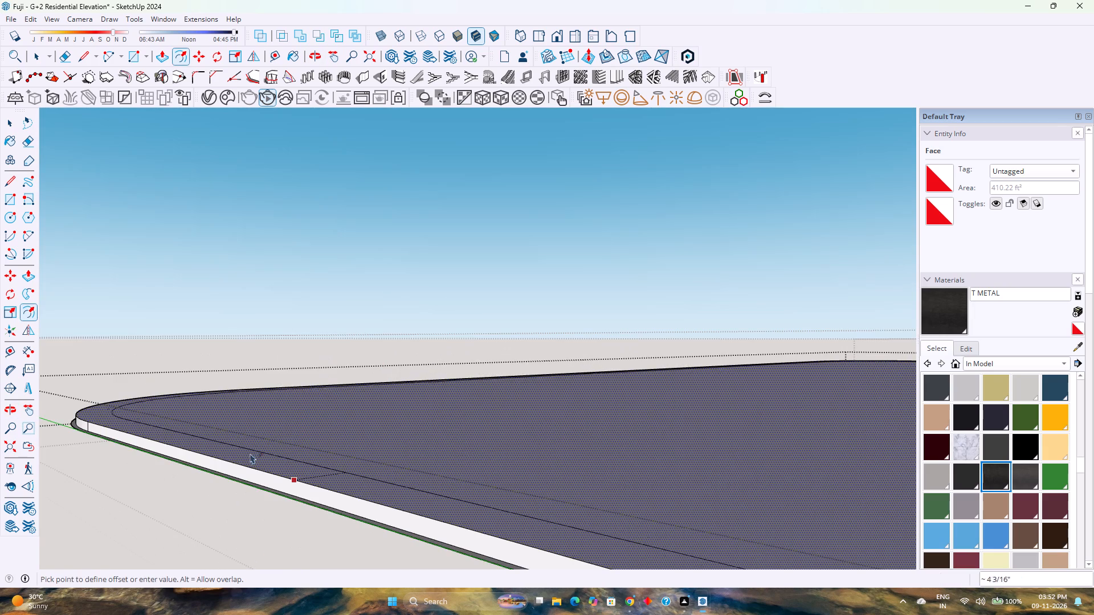
key(1)
key(Return)
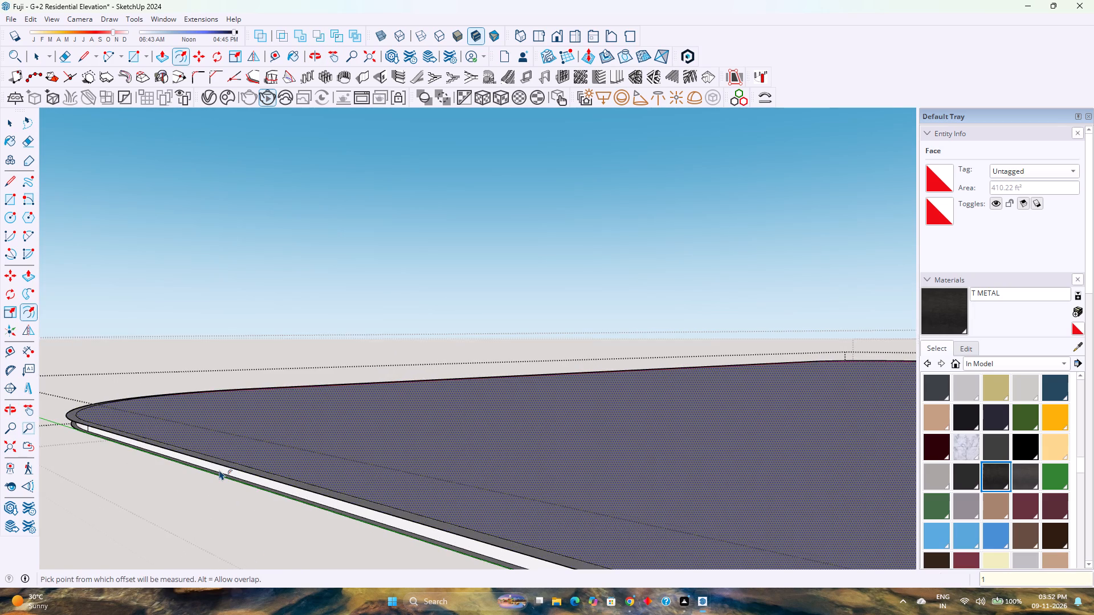
Delete the large inner top face, keeping only the ring around it.
scroll(218, 468, up, 5)
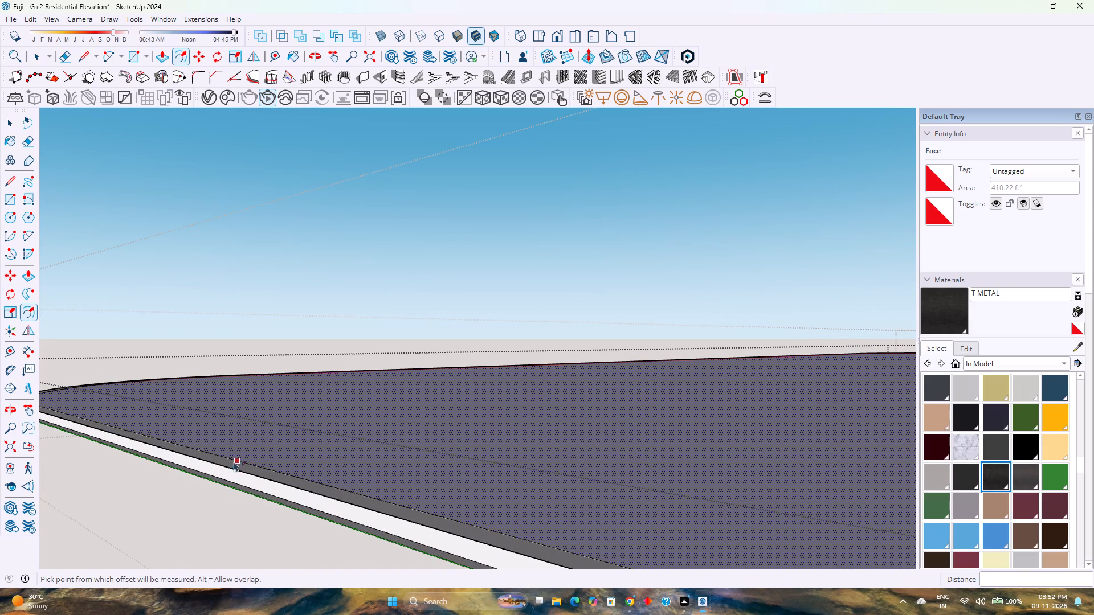
key(space)
click(294, 432)
key(Delete)
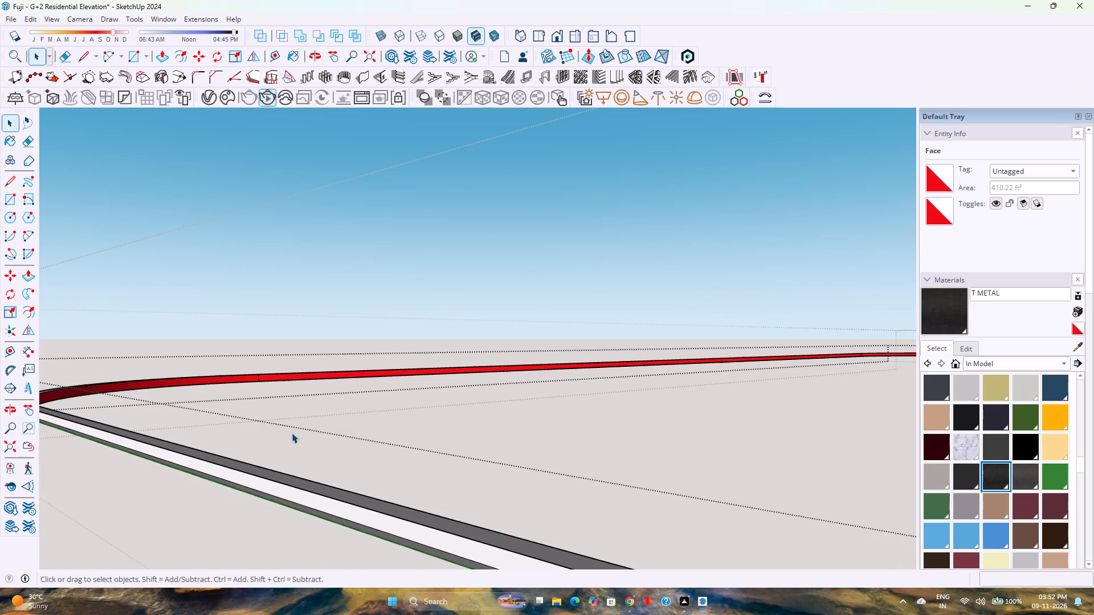
Push the 1" wide top ring face down by 1" to give the strip its thickness.
key(p)
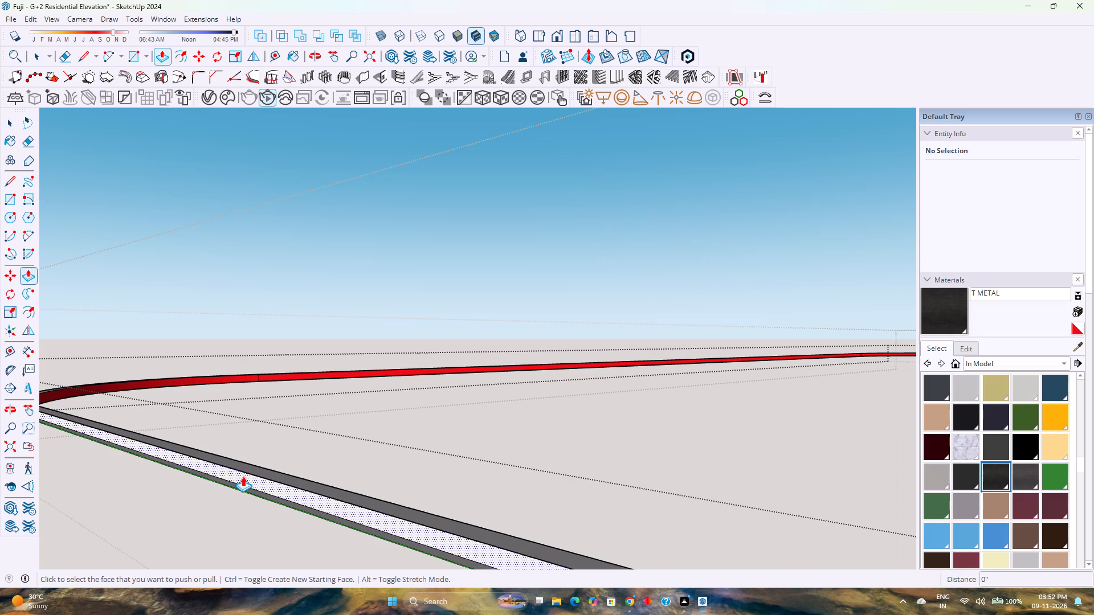
click(250, 469)
scroll(258, 491, up, 1)
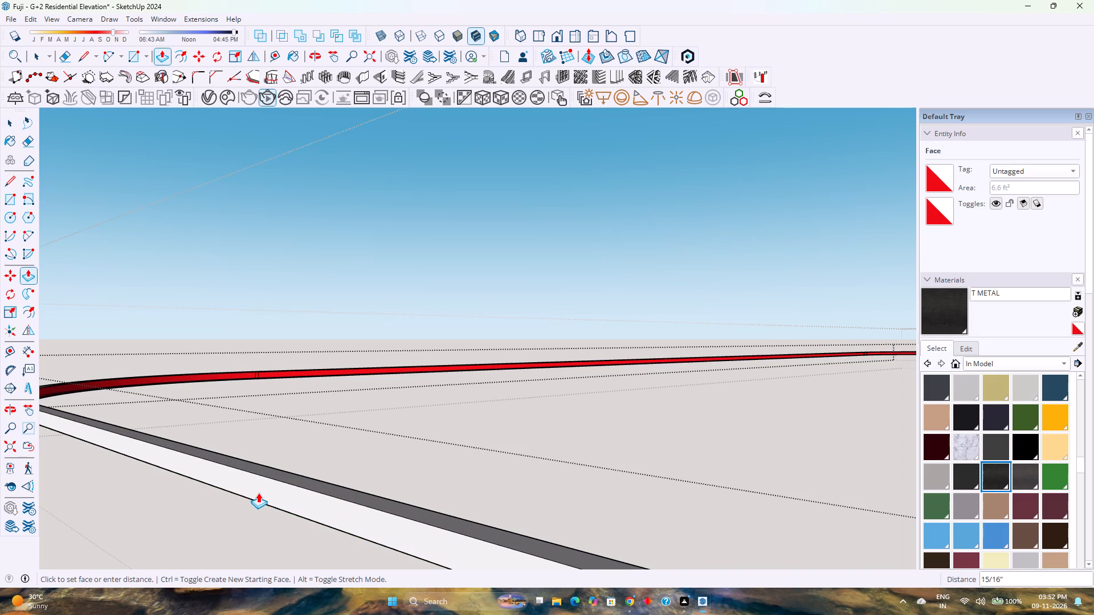
key(1)
key(Return)
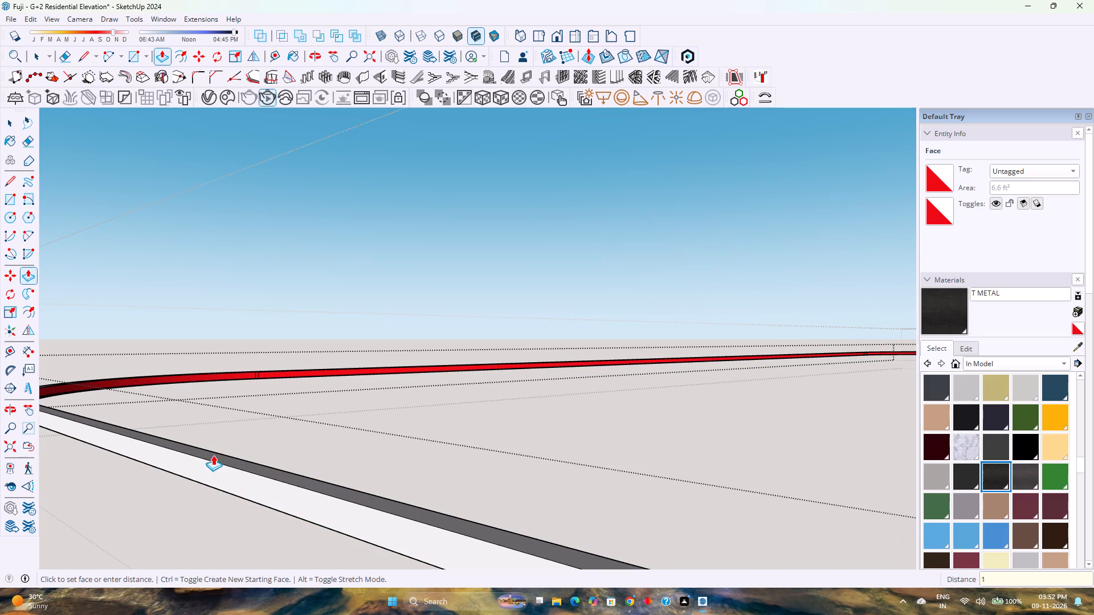
scroll(211, 449, down, 4)
scroll(259, 408, down, 12)
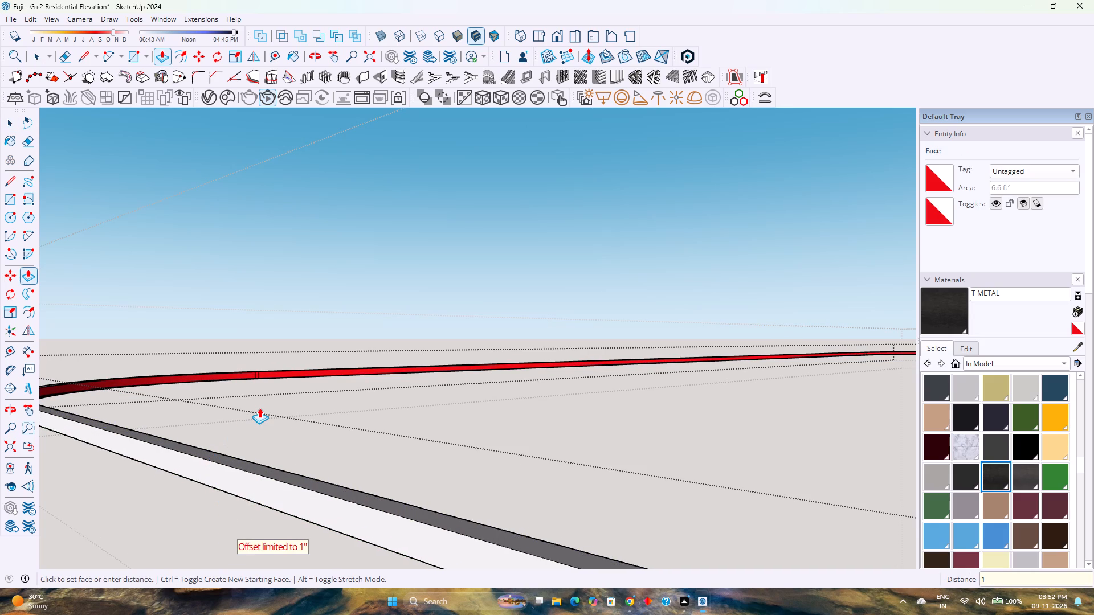
scroll(259, 408, down, 4)
scroll(261, 408, up, 6)
scroll(286, 392, down, 7)
scroll(303, 460, down, 3)
key(space)
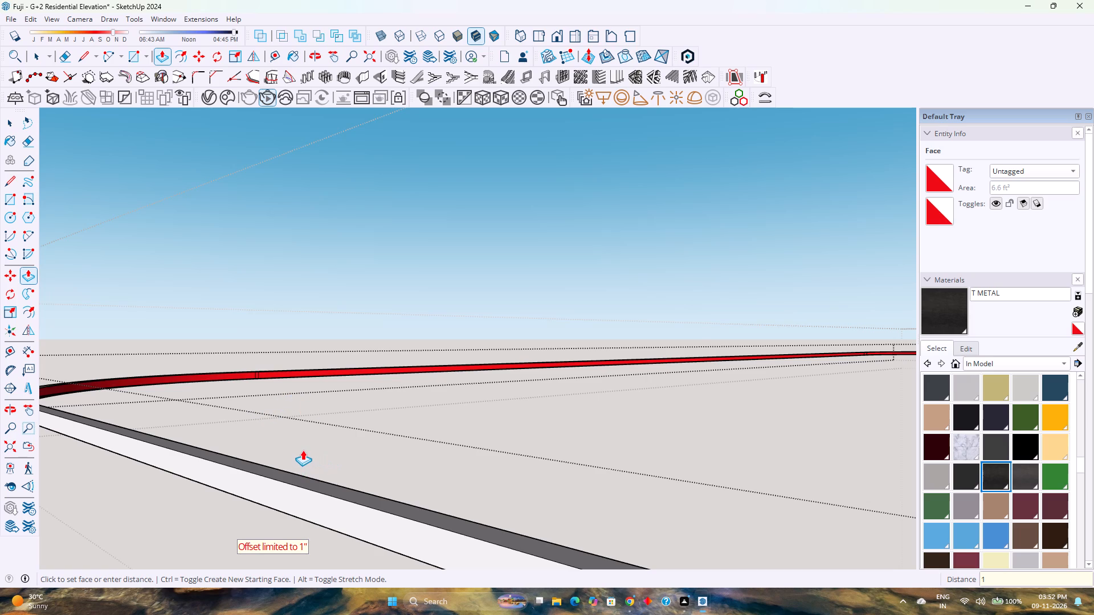
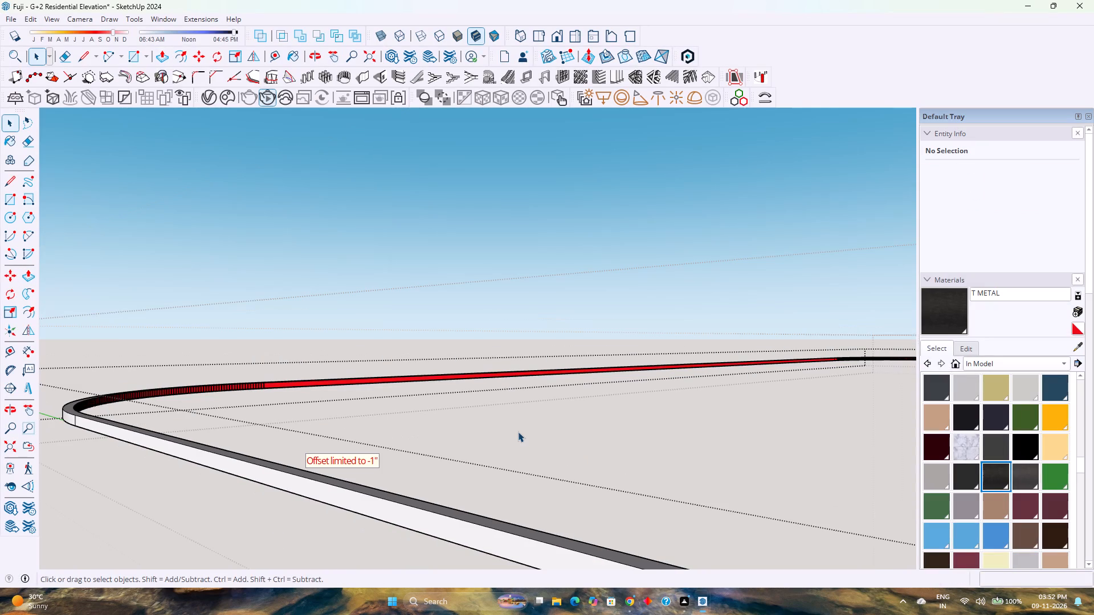
Undo the top ring's push-down and the deletion of the large inner top face.
scroll(372, 429, down, 3)
scroll(372, 429, up, 1)
middle_drag(366, 429, 180, 524)
middle_drag(180, 524, 195, 514)
middle_drag(199, 512, 234, 498)
scroll(362, 457, down, 1)
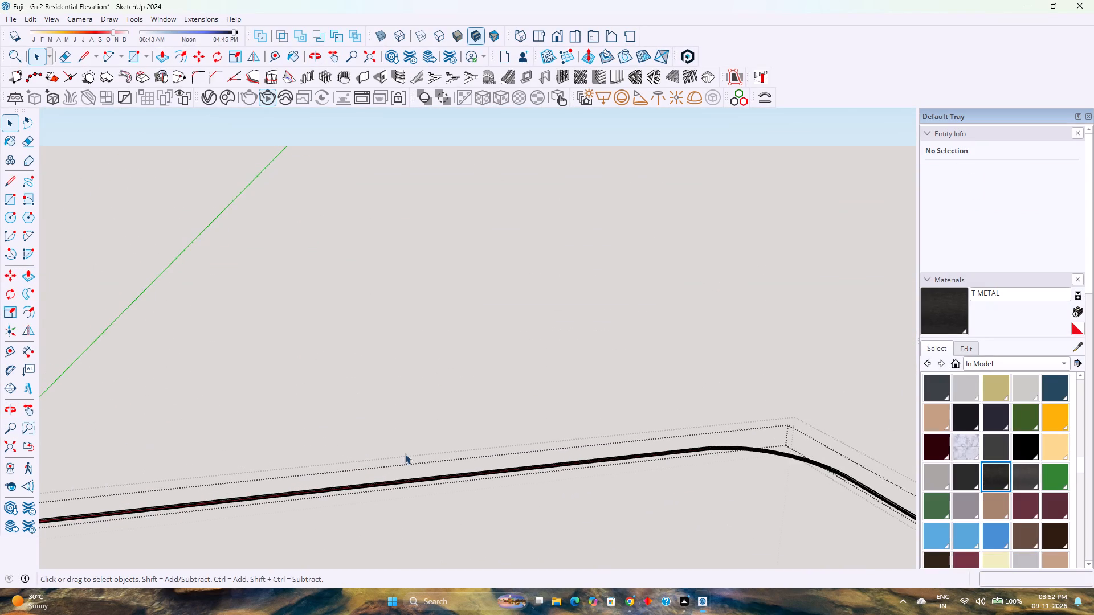
scroll(435, 454, down, 3)
scroll(615, 464, up, 3)
scroll(662, 453, up, 10)
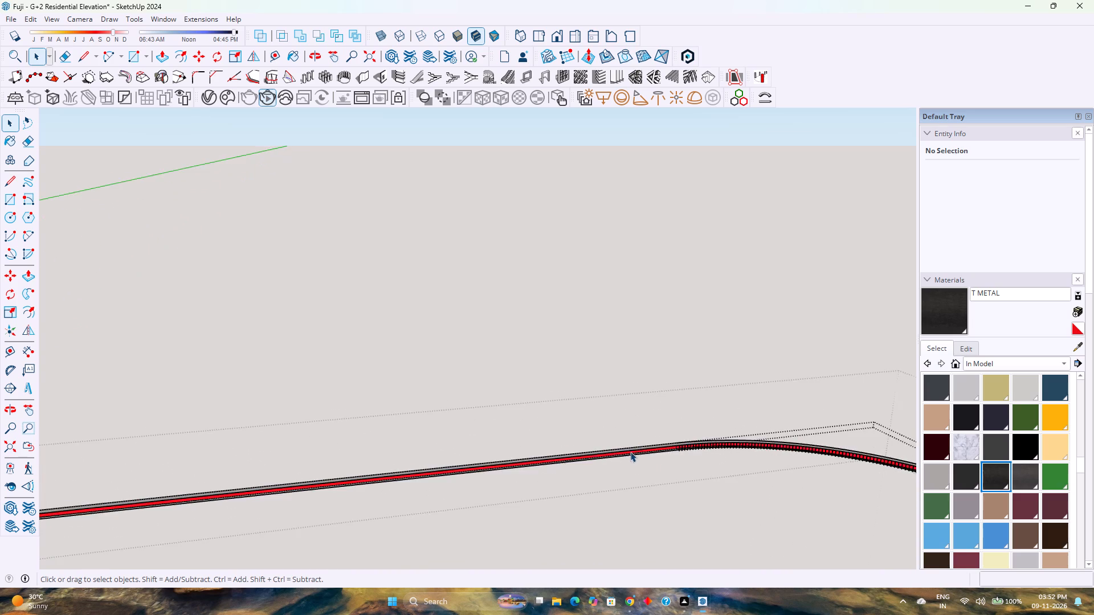
scroll(630, 452, up, 9)
scroll(771, 454, up, 3)
scroll(737, 427, down, 2)
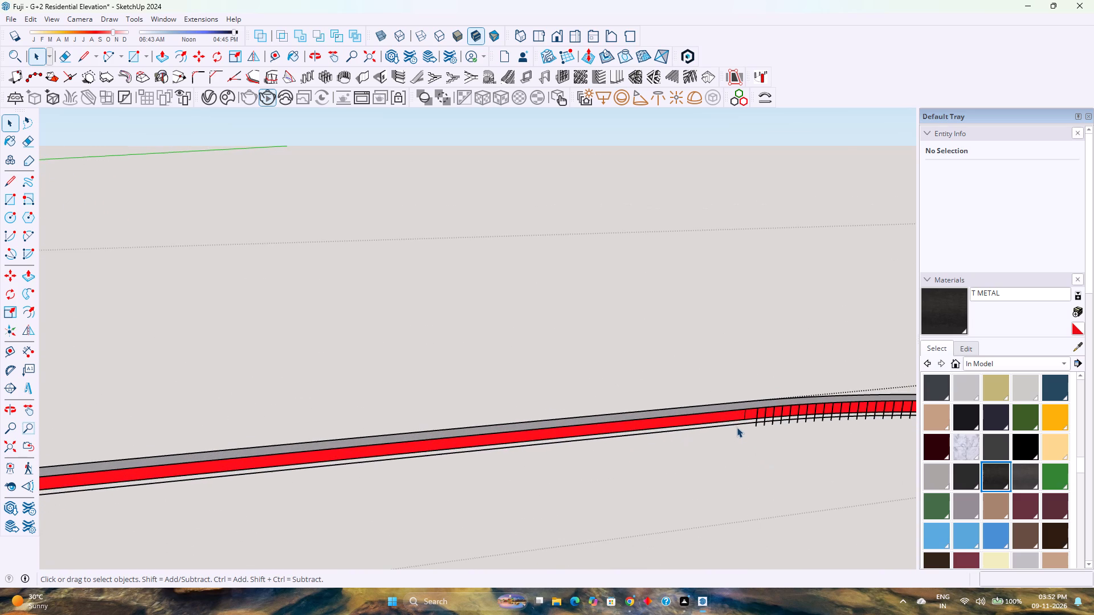
key(ctrl+z)
key(ctrl+z)
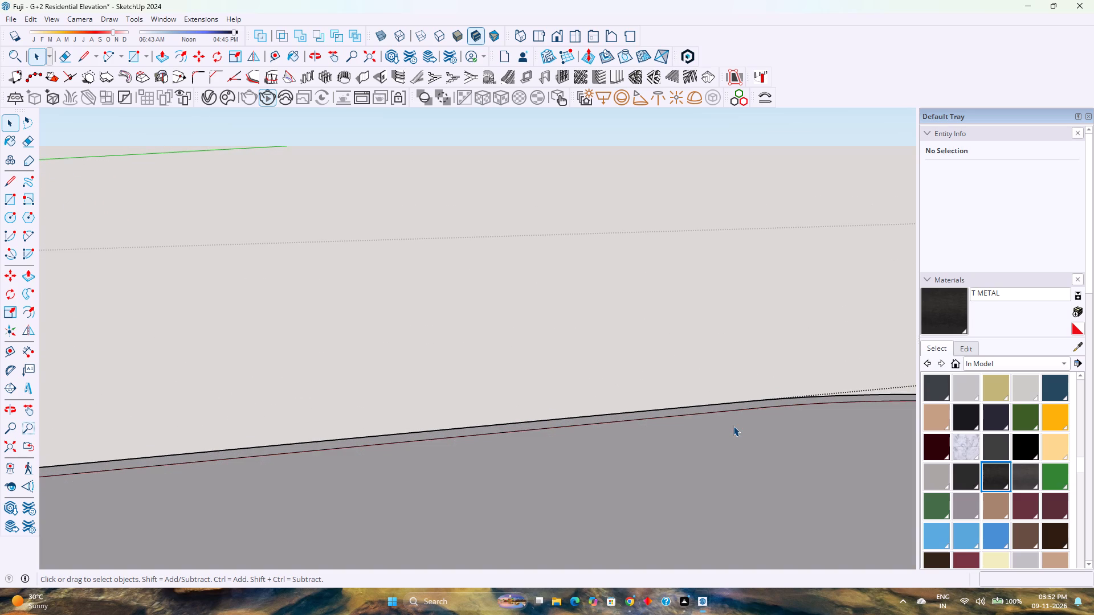
Push the narrow top ring face around the restored inner face down by 1".
scroll(730, 423, down, 20)
scroll(730, 423, down, 6)
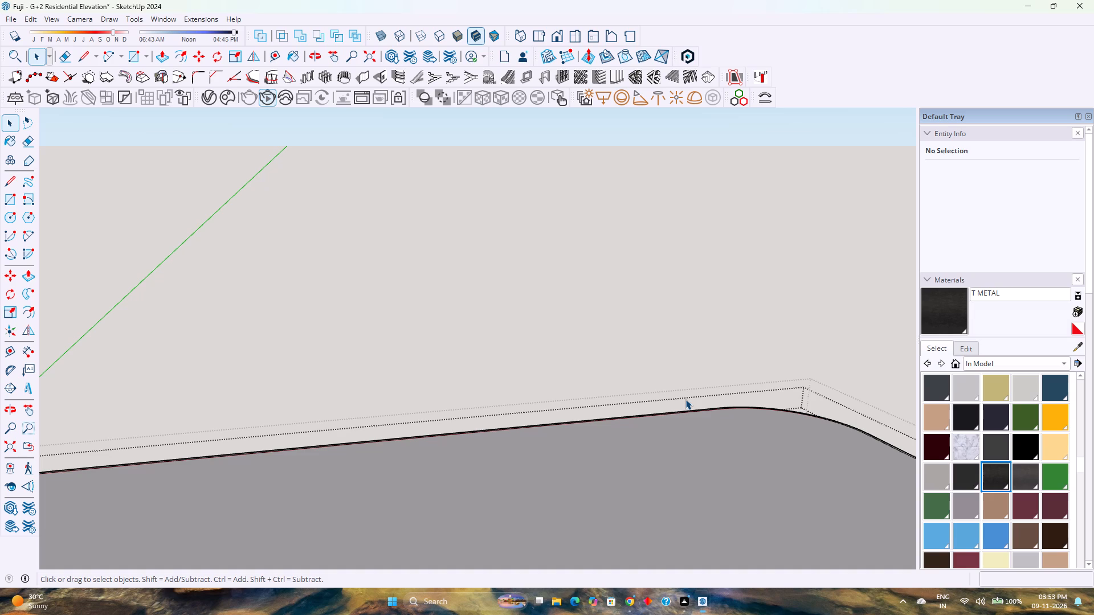
scroll(591, 223, down, 10)
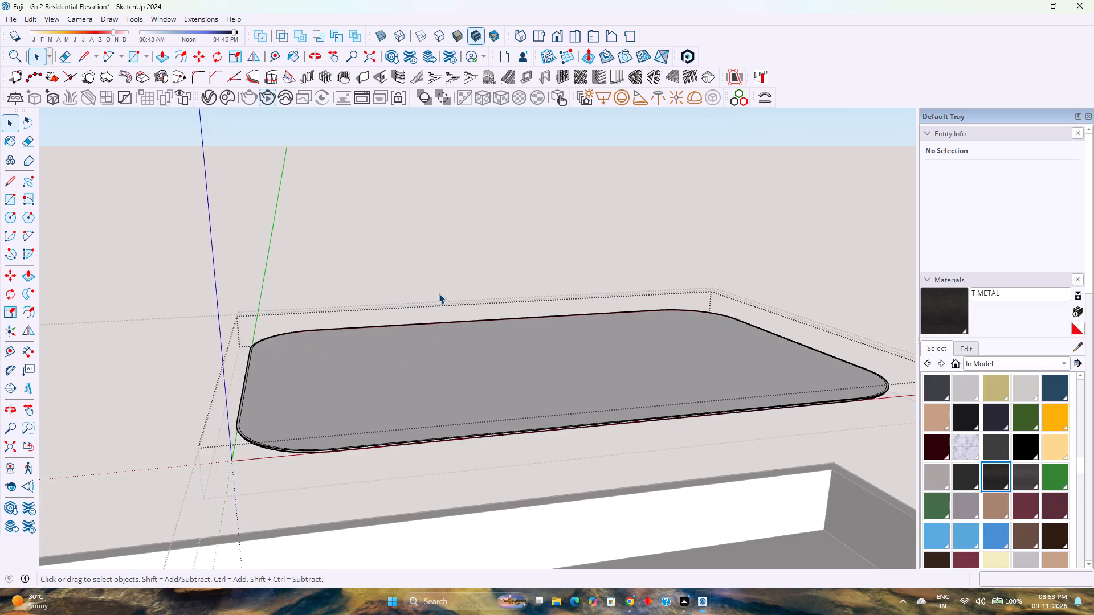
scroll(262, 402, up, 7)
middle_drag(239, 432, 324, 362)
scroll(252, 444, up, 7)
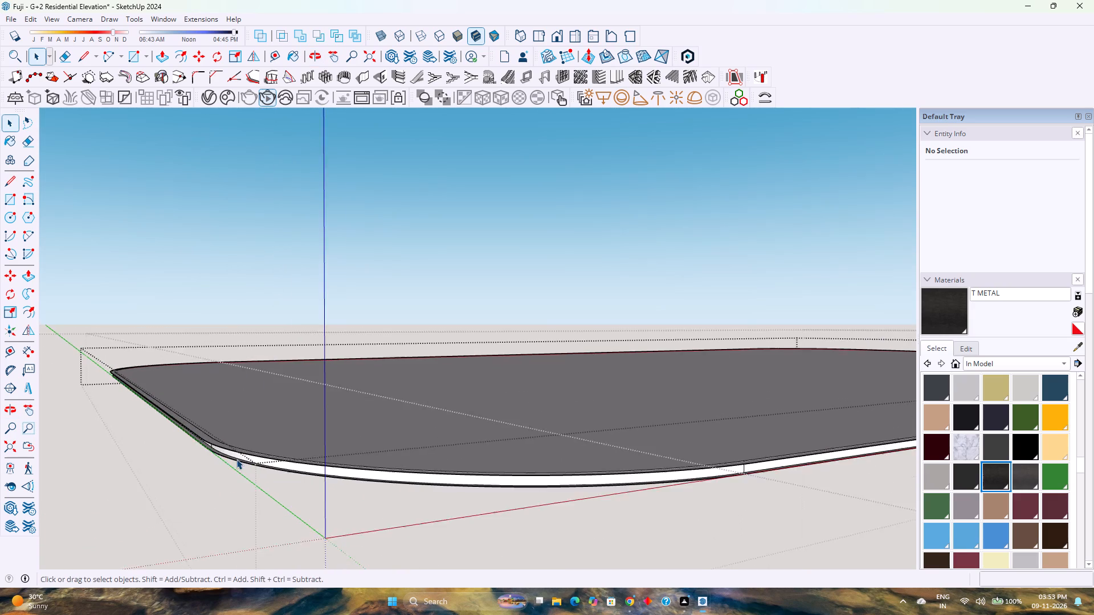
scroll(236, 459, up, 9)
click(169, 56)
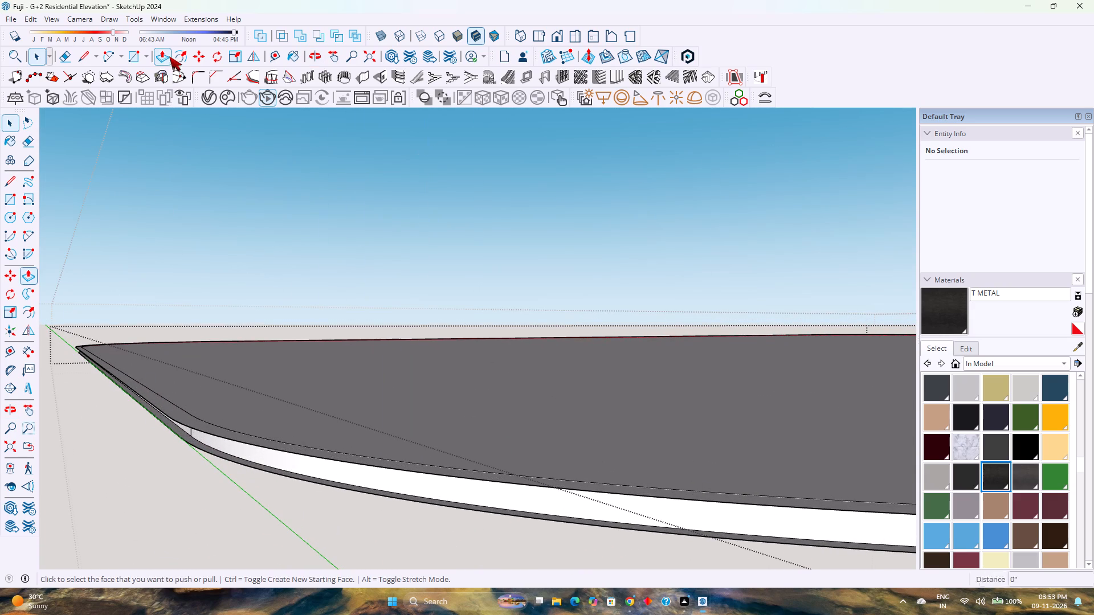
click(178, 413)
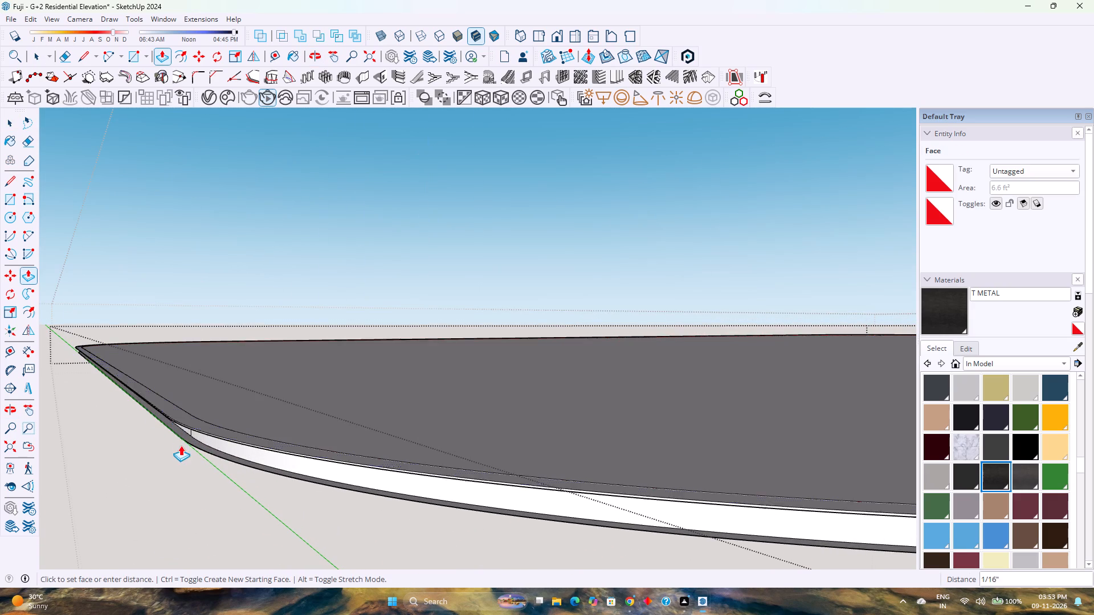
key(1)
key(Return)
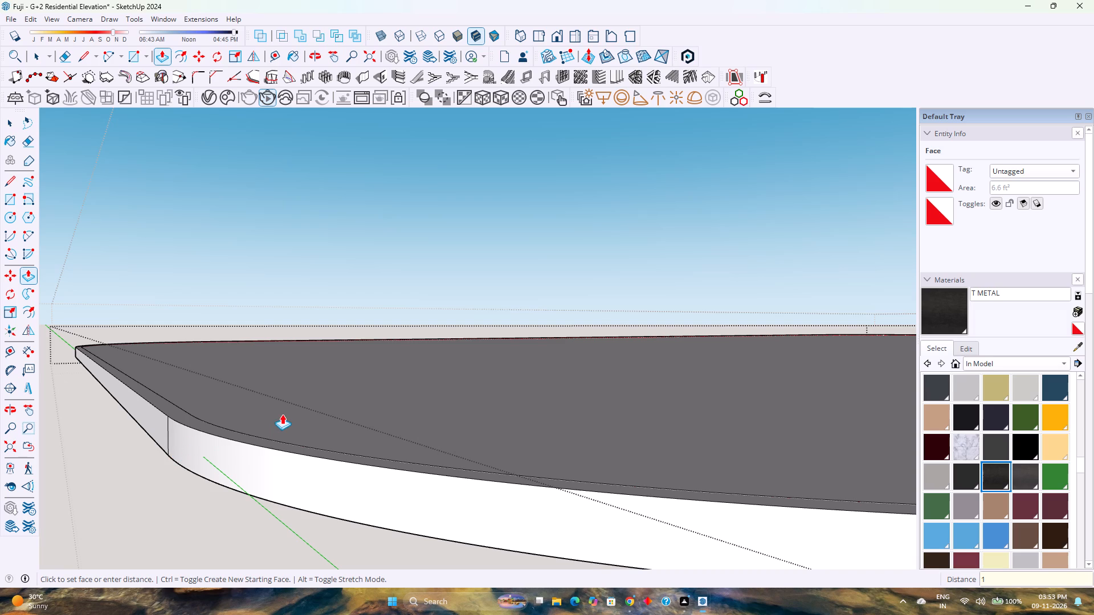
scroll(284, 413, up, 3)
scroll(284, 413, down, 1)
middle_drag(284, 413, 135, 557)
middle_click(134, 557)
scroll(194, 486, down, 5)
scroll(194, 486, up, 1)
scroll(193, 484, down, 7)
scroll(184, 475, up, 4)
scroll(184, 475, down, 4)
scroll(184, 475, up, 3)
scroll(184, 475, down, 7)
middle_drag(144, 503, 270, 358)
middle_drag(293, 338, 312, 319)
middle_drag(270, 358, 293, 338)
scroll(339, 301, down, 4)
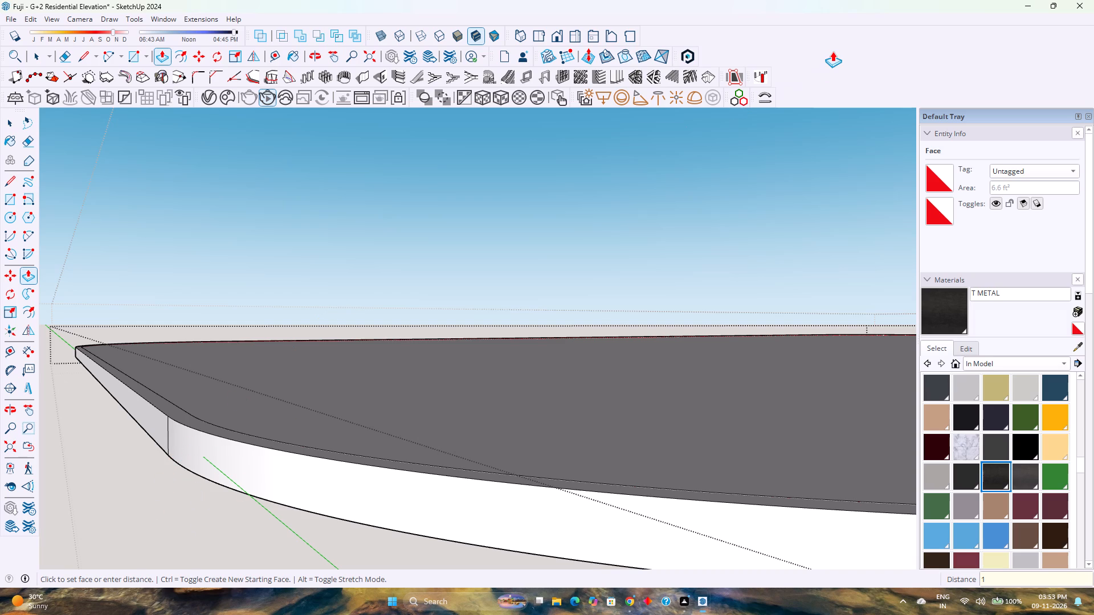
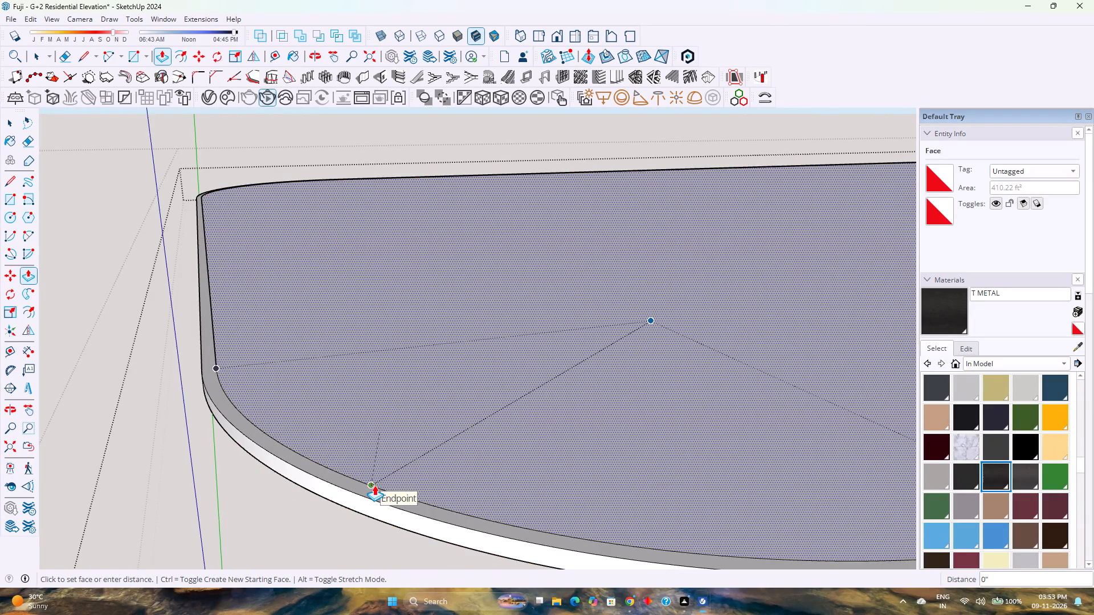
Push the large inner face inside the top ring down by 1".
key(1)
key(Return)
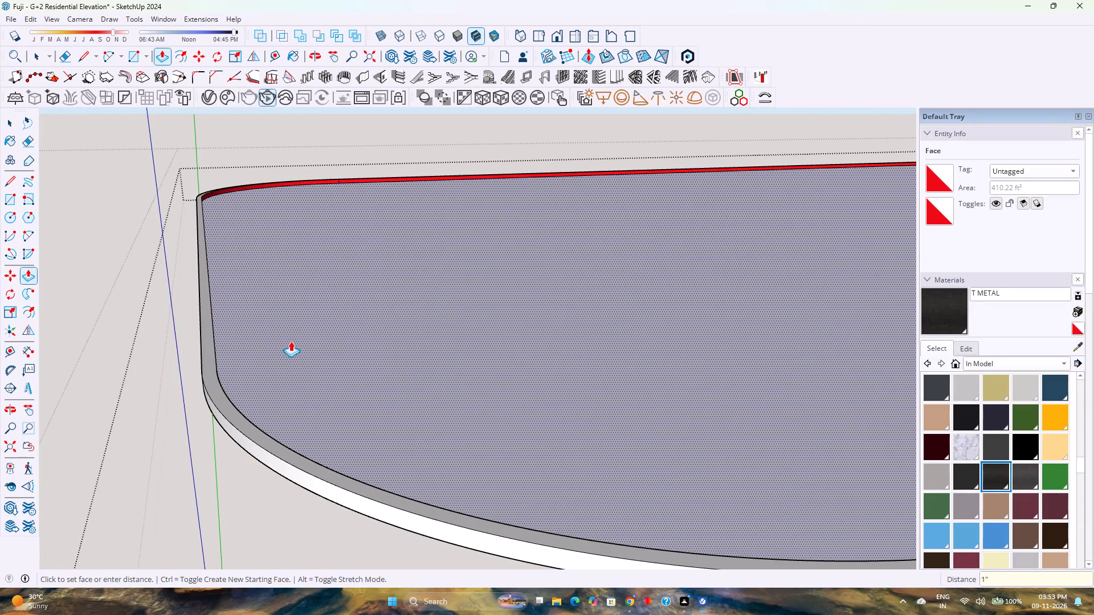
Delete the pushed-down large inner face so only the thin rounded ring band remains.
scroll(334, 239, up, 4)
middle_drag(326, 238, 256, 240)
middle_click(256, 240)
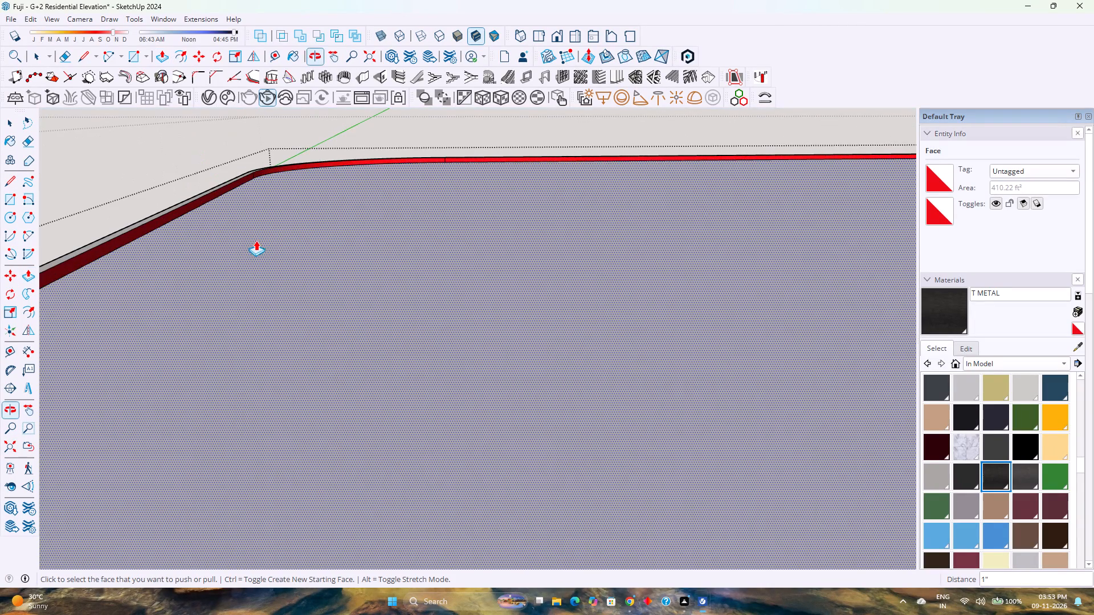
scroll(266, 211, up, 16)
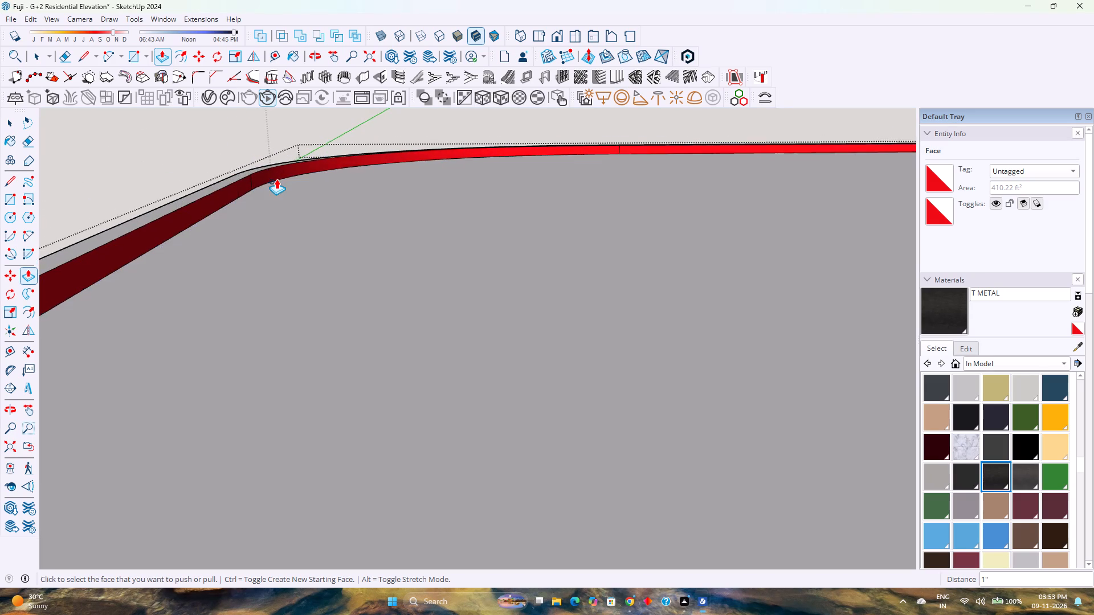
scroll(276, 179, up, 8)
middle_drag(267, 180, 87, 339)
middle_click(88, 330)
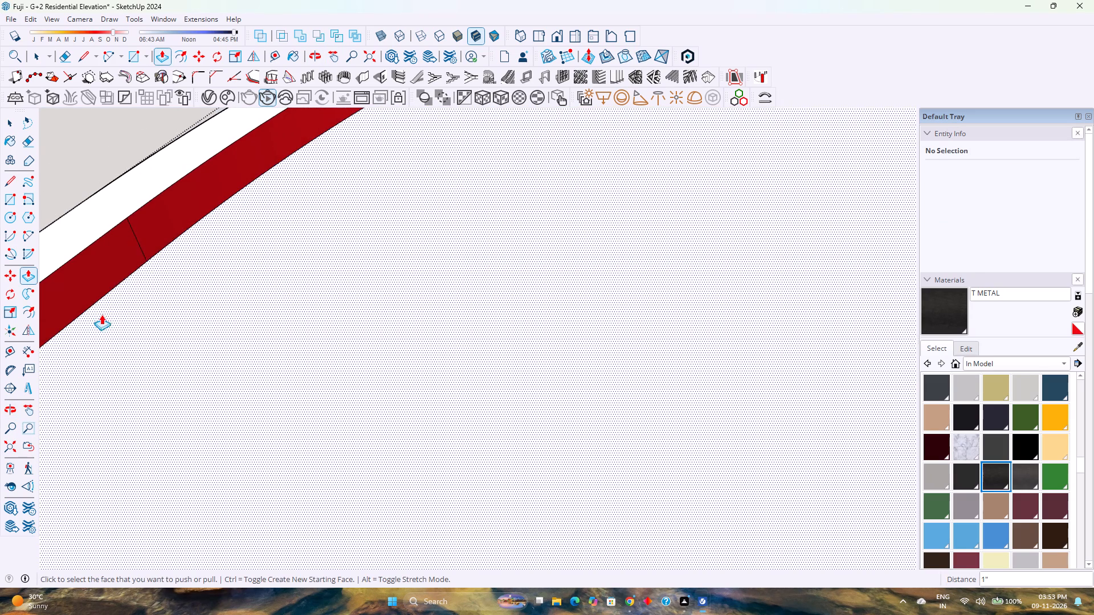
key(space)
triple_click(160, 235)
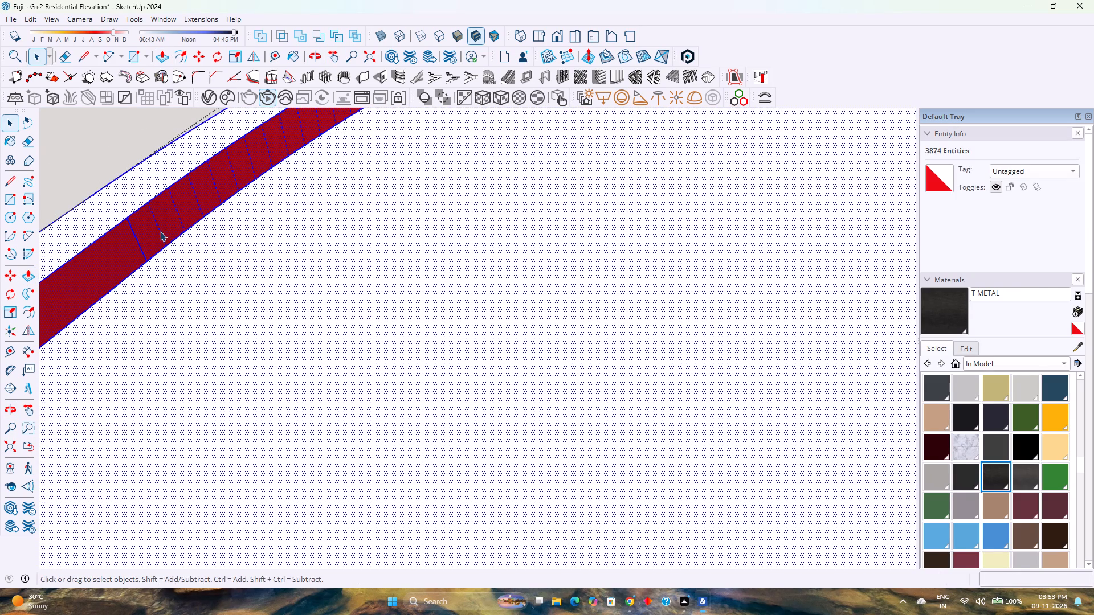
click(161, 230)
click(308, 337)
key(Delete)
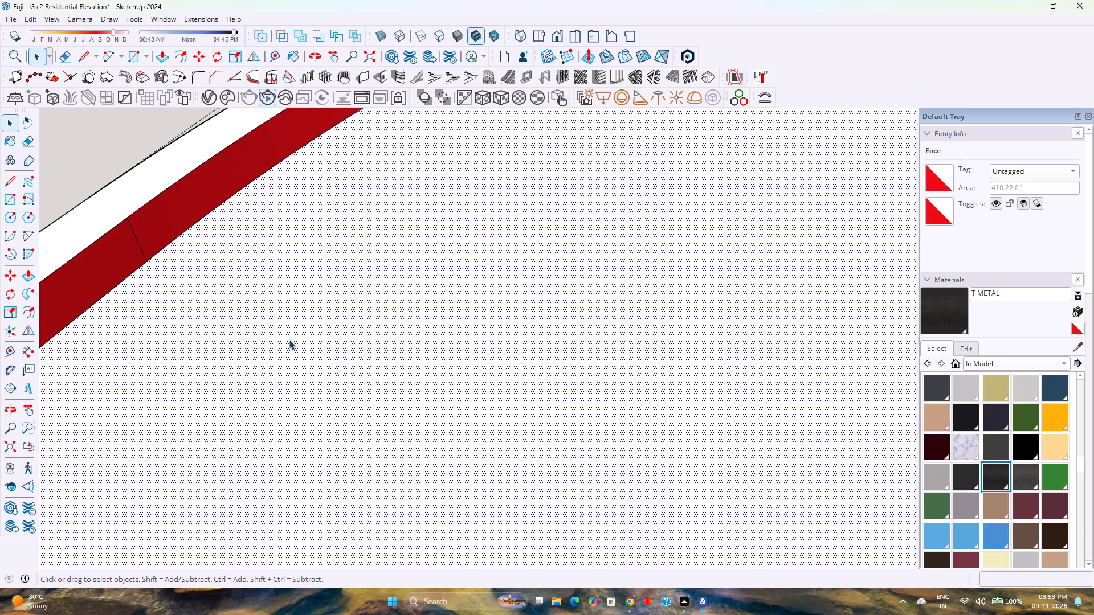
Reverse the inner faces of the band's first rounded corner and of the long and short straight sides adjoining it.
scroll(295, 330, down, 7)
scroll(262, 285, up, 7)
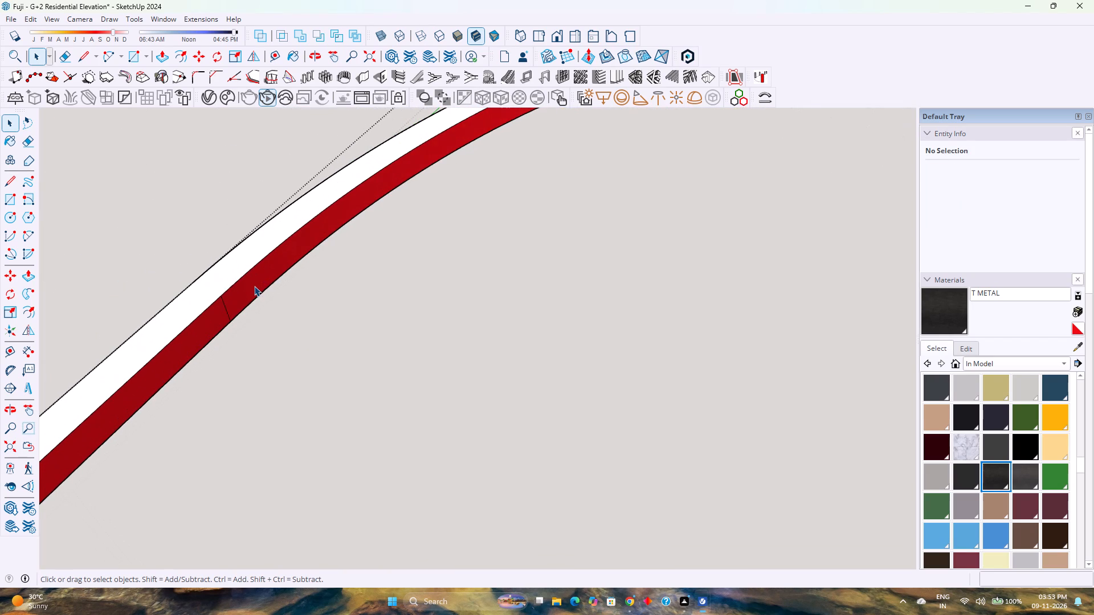
click(254, 286)
right_click(254, 286)
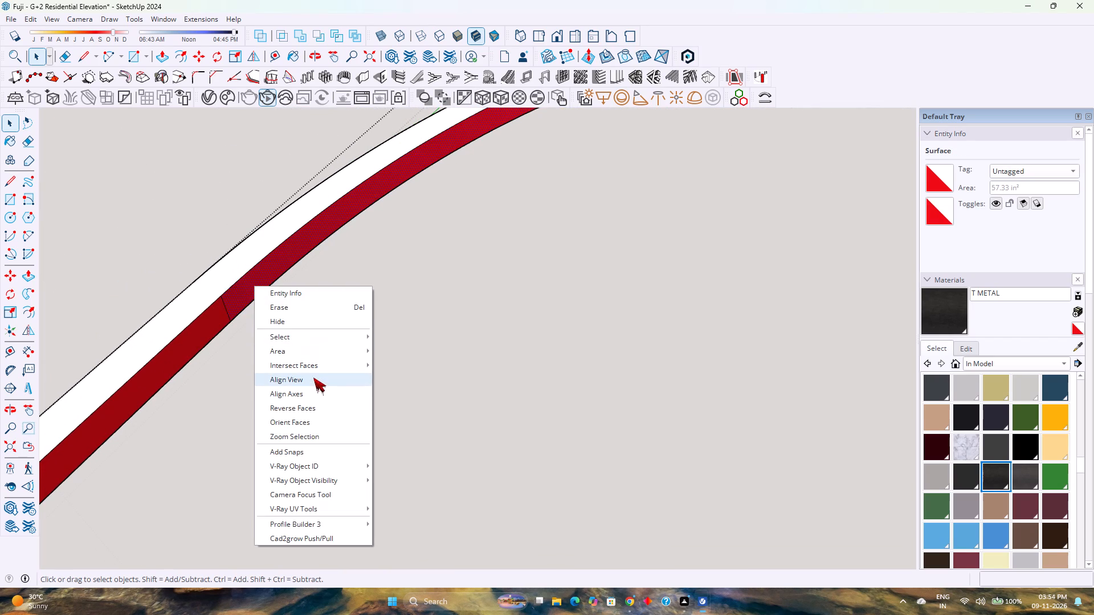
click(308, 412)
scroll(230, 330, down, 11)
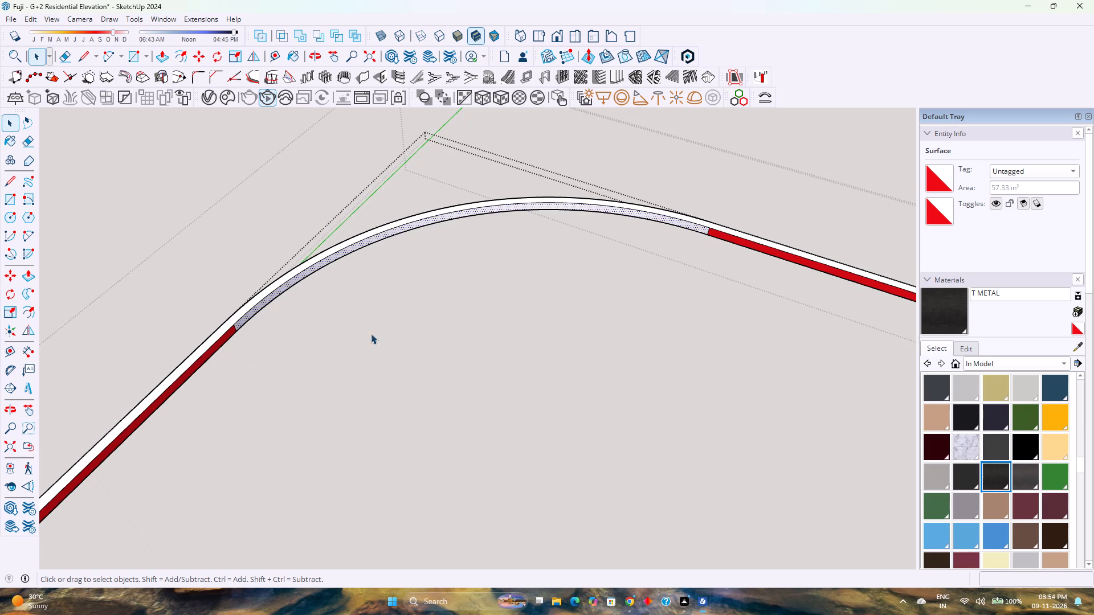
scroll(739, 262, up, 5)
click(747, 237)
right_click(747, 237)
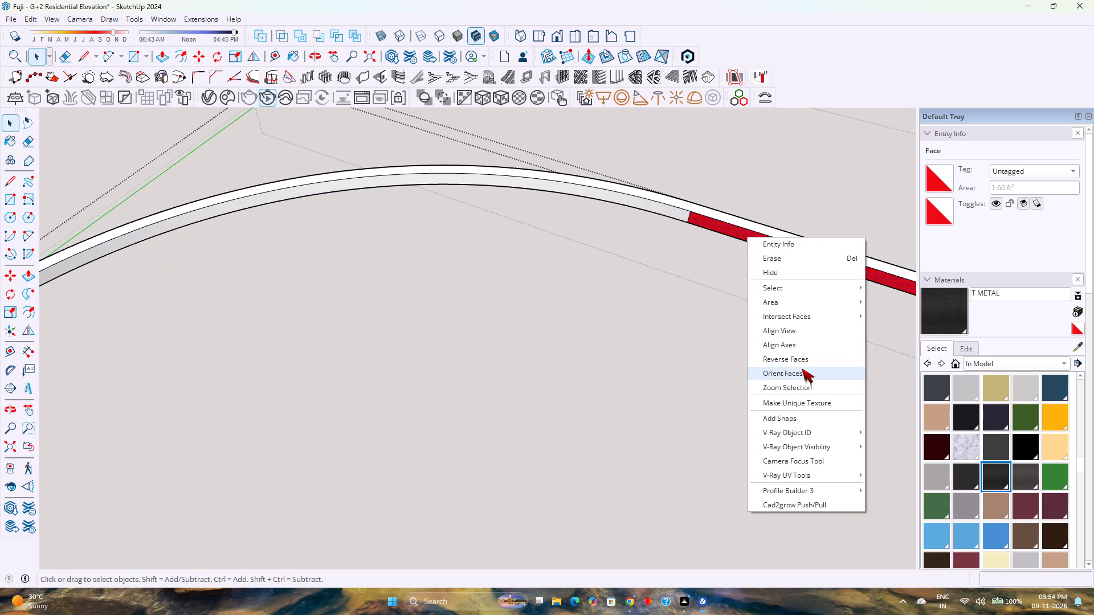
click(794, 359)
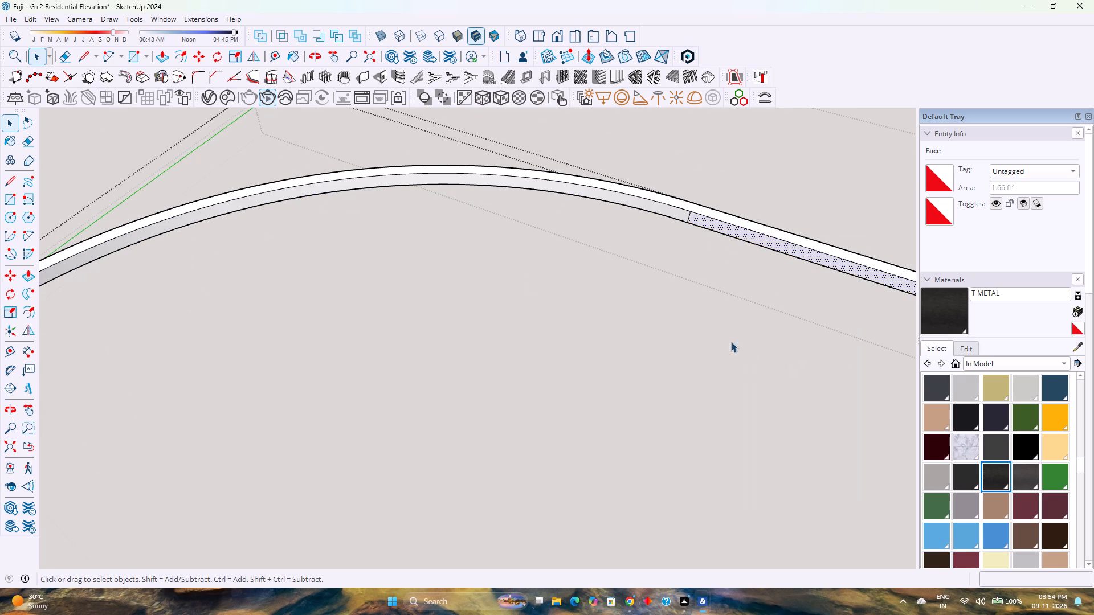
scroll(711, 319, down, 13)
scroll(375, 449, up, 10)
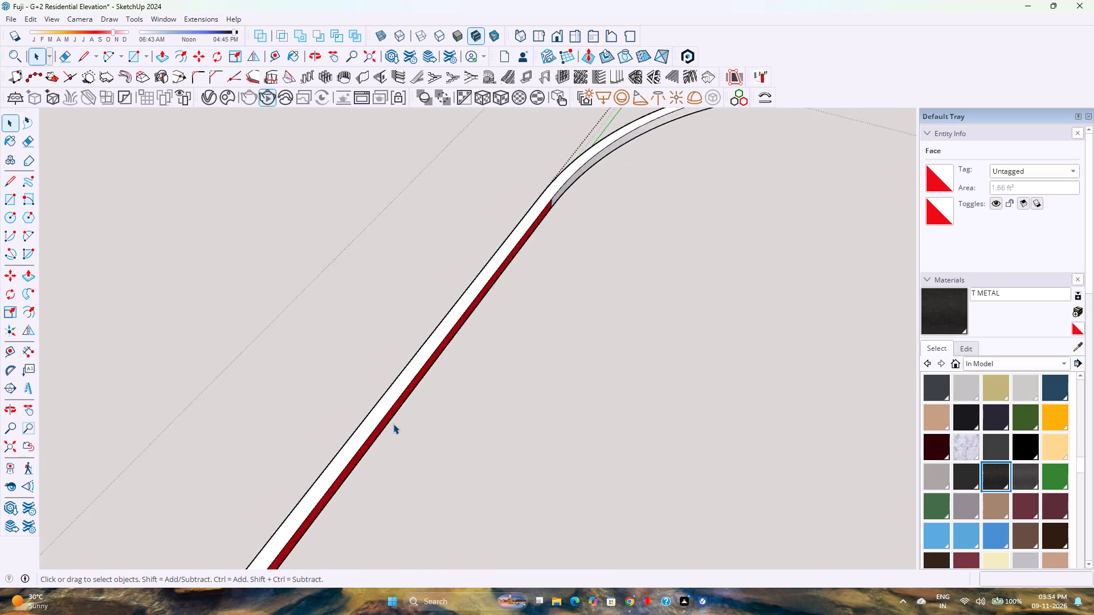
scroll(393, 424, up, 1)
middle_drag(389, 424, 294, 385)
middle_click(294, 384)
scroll(357, 427, up, 5)
click(358, 356)
right_click(358, 356)
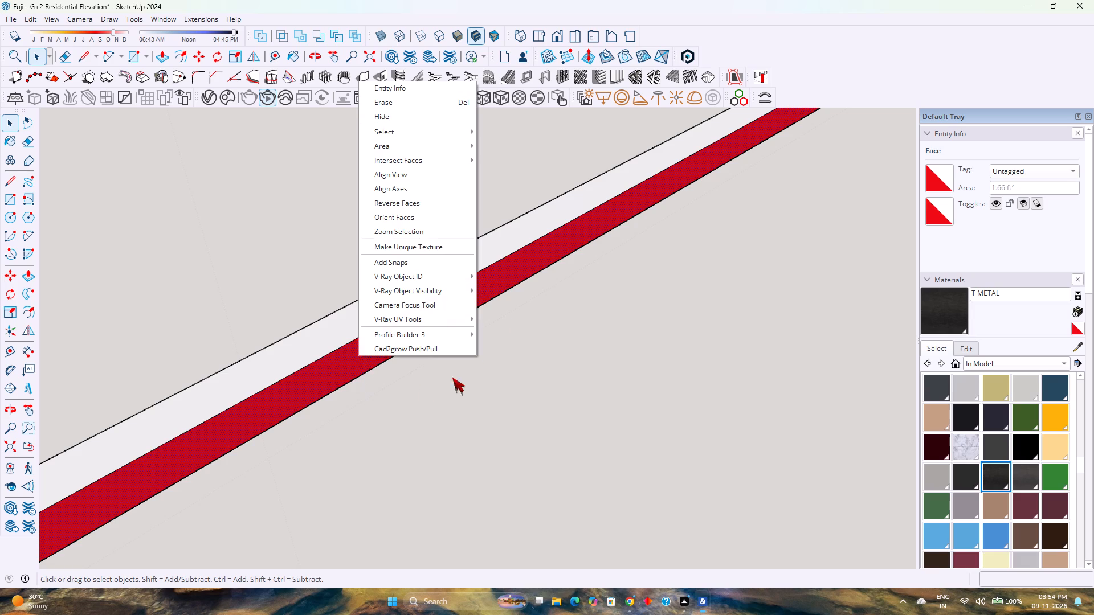
click(418, 203)
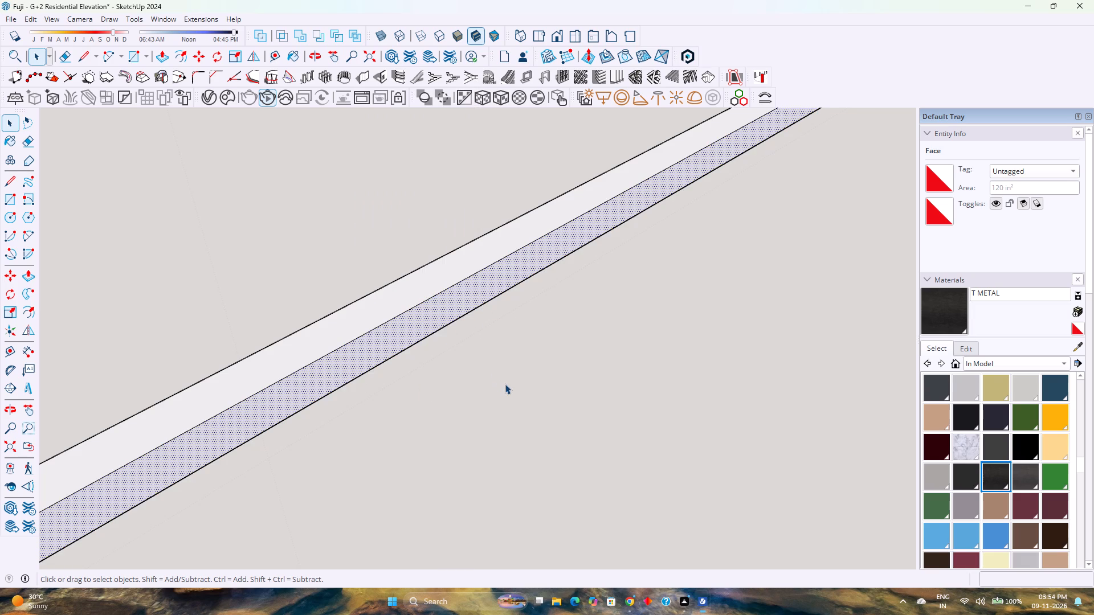
Reverse the inner face of the rounded corner at the other end of the reversed short side.
scroll(505, 384, down, 13)
scroll(508, 382, up, 1)
scroll(508, 382, down, 3)
shift+middle_drag(428, 430, 435, 395)
shift+middle_drag(438, 389, 448, 373)
scroll(489, 333, down, 2)
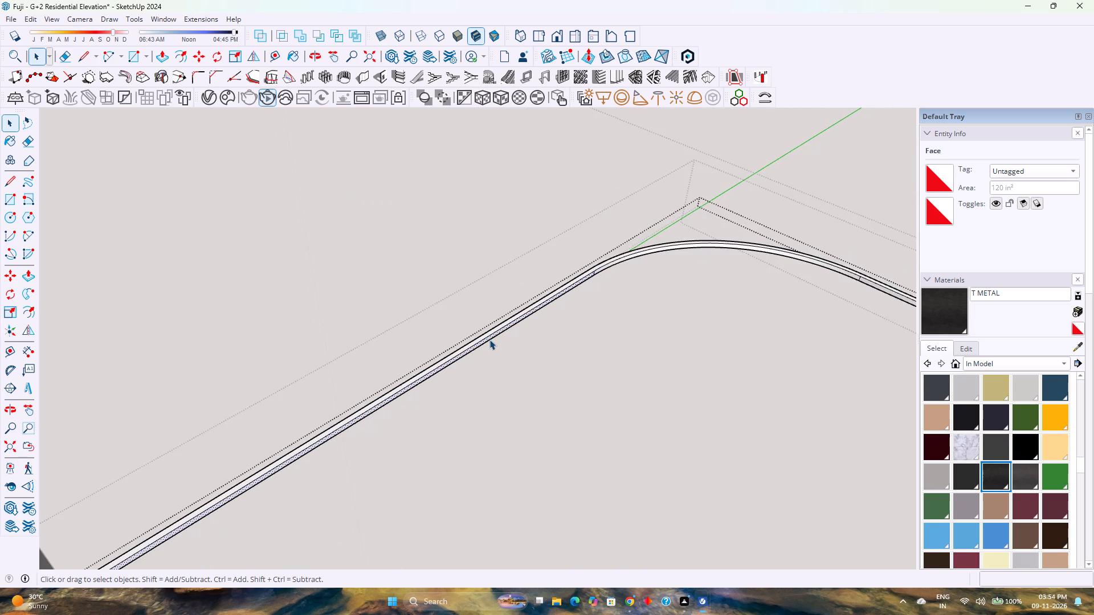
scroll(489, 341, down, 9)
middle_drag(556, 419, 388, 354)
middle_click(387, 352)
scroll(389, 337, down, 4)
scroll(320, 441, up, 3)
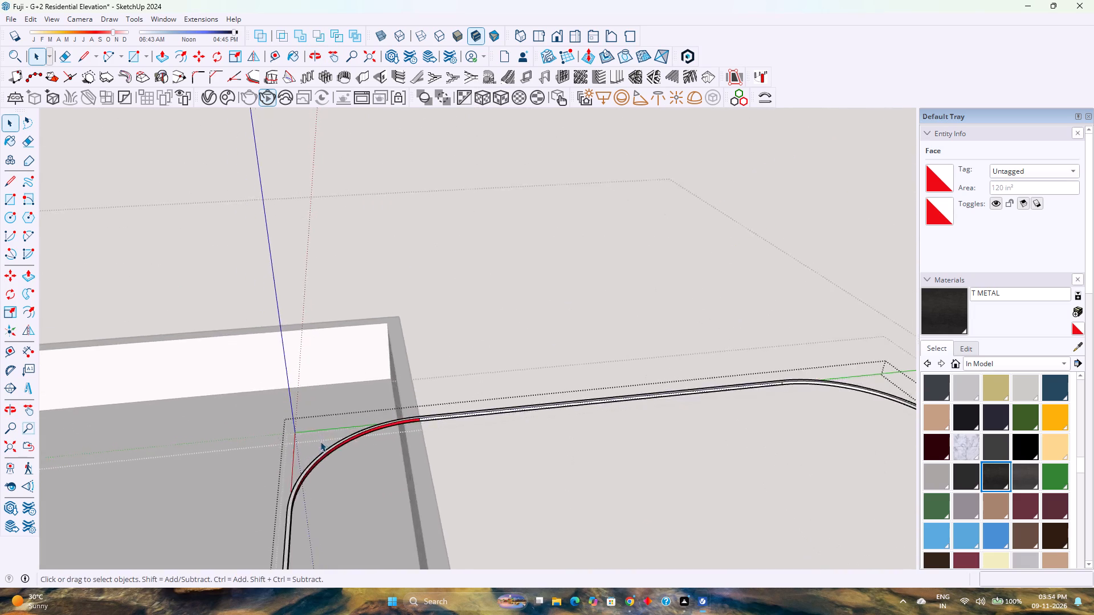
middle_drag(320, 441, 251, 413)
middle_click(247, 412)
middle_click(246, 412)
scroll(230, 403, up, 1)
scroll(177, 374, up, 7)
shift+middle_drag(140, 344, 148, 342)
shift+middle_click(164, 339)
shift+middle_click(164, 339)
scroll(164, 339, down, 8)
middle_drag(546, 311, 446, 313)
middle_click(446, 313)
scroll(354, 313, up, 3)
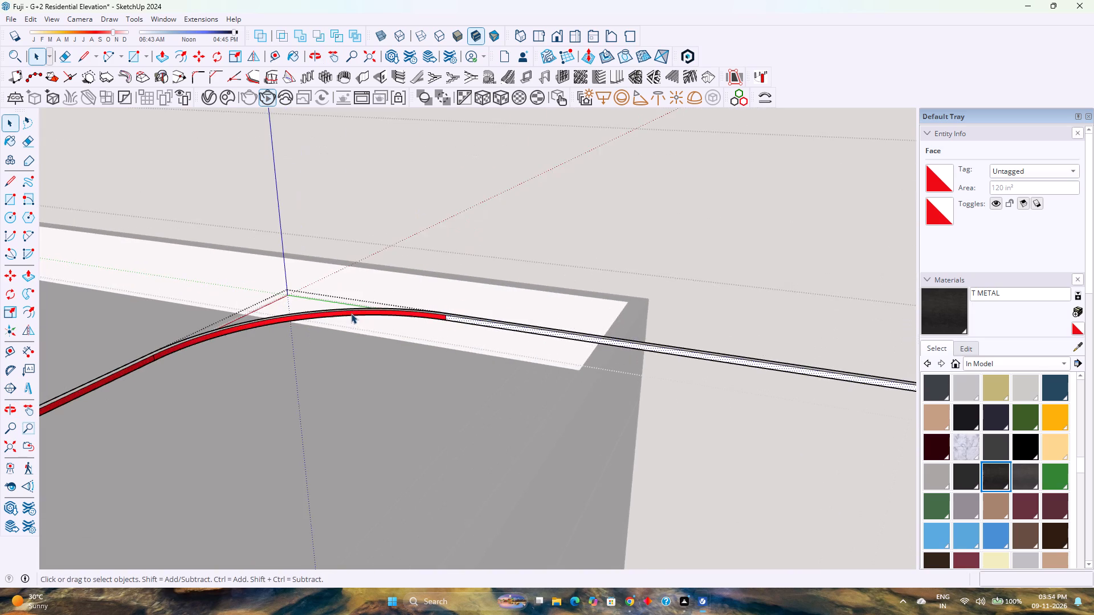
scroll(351, 313, up, 3)
click(345, 313)
scroll(345, 313, up, 6)
right_click(345, 313)
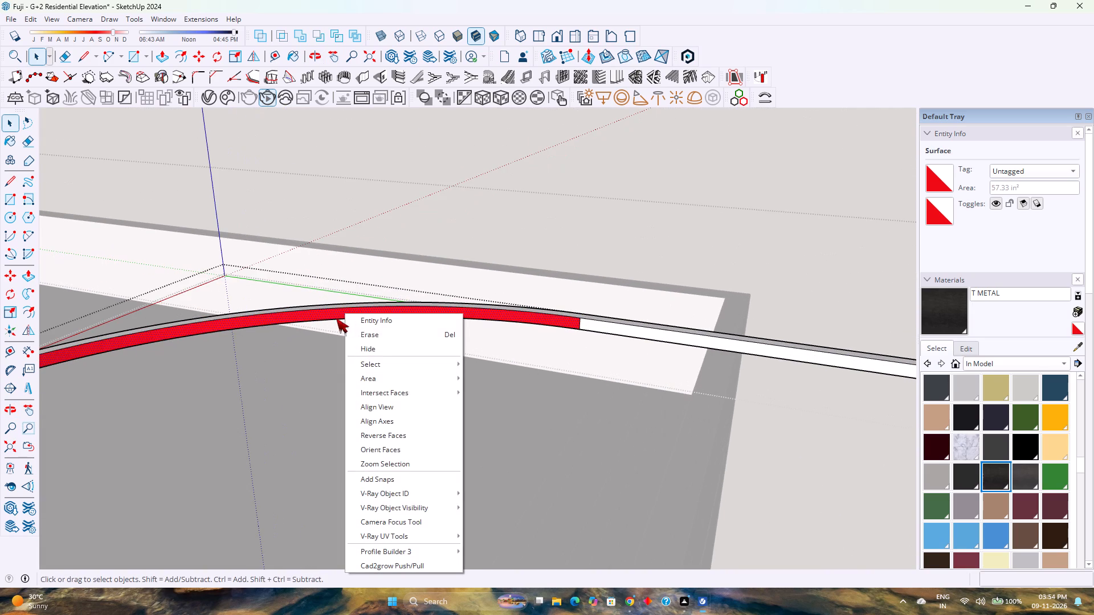
click(396, 436)
Reverse the inner faces of the next rounded corner and of the band's opposite short side.
scroll(405, 421, down, 9)
shift+middle_drag(357, 421, 361, 415)
shift+middle_drag(366, 409, 481, 317)
shift+middle_drag(481, 317, 487, 311)
middle_click(521, 374)
middle_drag(505, 377, 320, 382)
middle_click(307, 382)
shift+scroll(296, 366, down, 2)
shift+middle_drag(299, 366, 584, 335)
shift+middle_drag(597, 336, 660, 343)
shift+middle_click(660, 343)
middle_drag(638, 357, 385, 358)
middle_drag(380, 358, 373, 358)
middle_click(370, 358)
shift+middle_drag(361, 351, 643, 370)
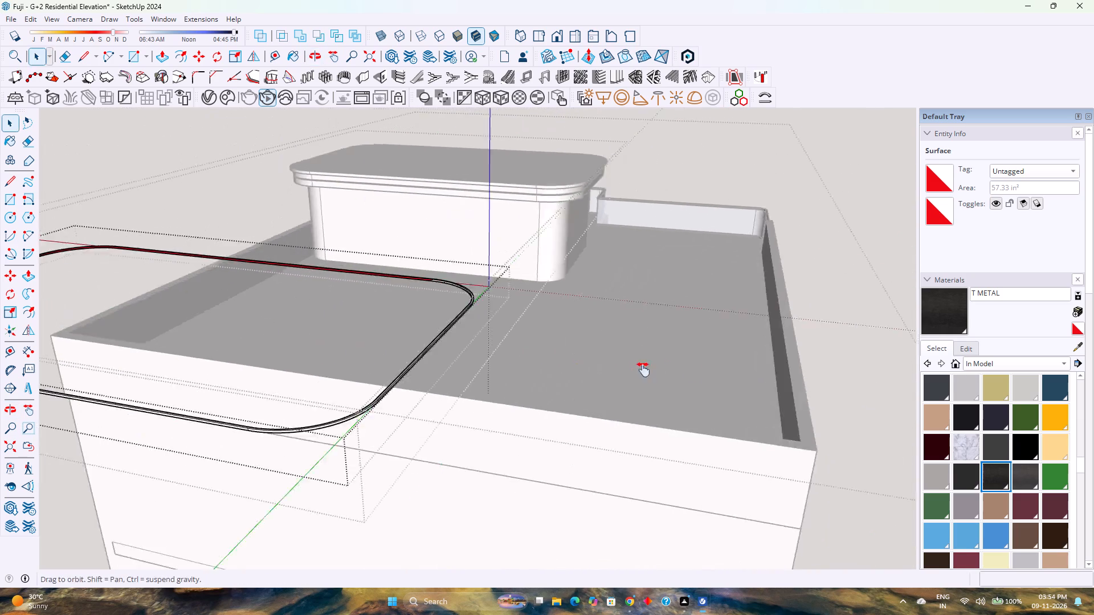
shift+middle_drag(643, 370, 818, 376)
shift+middle_drag(818, 376, 873, 379)
shift+middle_click(875, 379)
scroll(395, 279, up, 3)
scroll(232, 333, up, 2)
scroll(143, 366, up, 6)
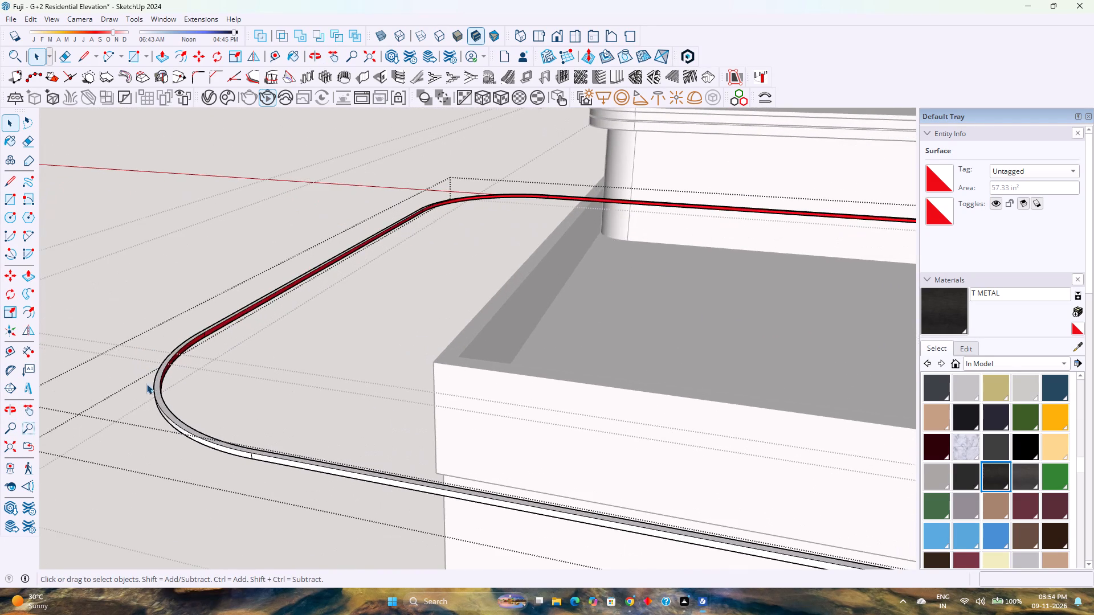
scroll(175, 366, up, 6)
click(205, 330)
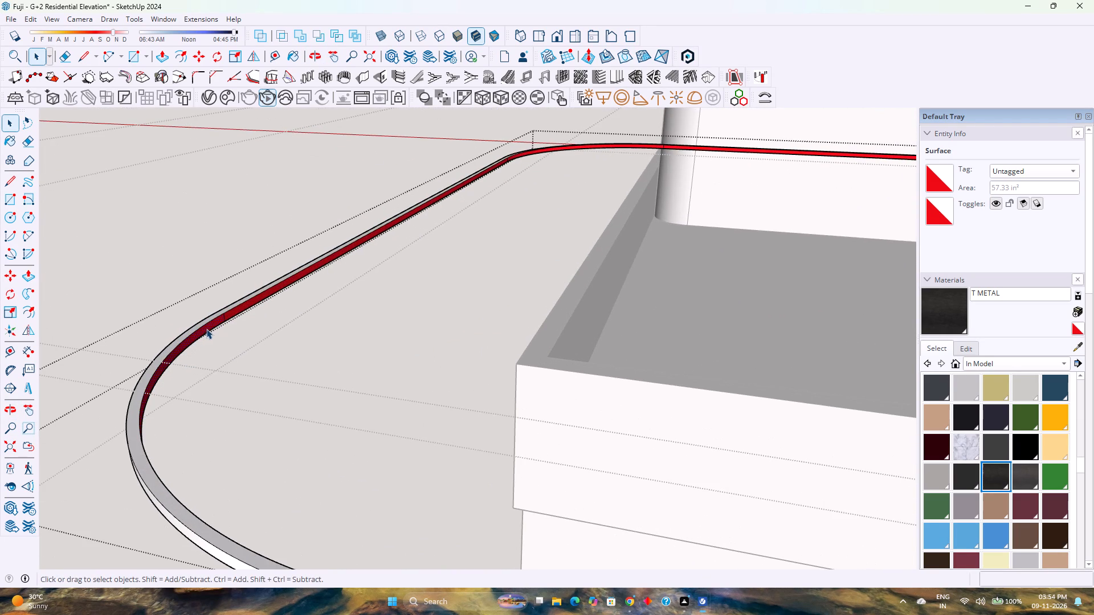
right_click(207, 328)
click(261, 445)
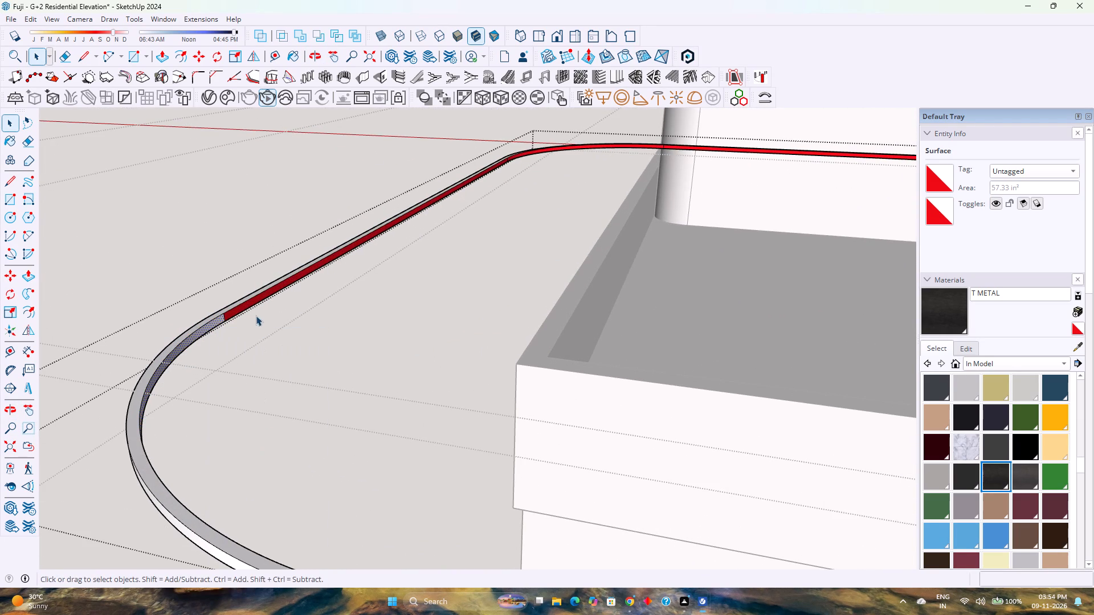
click(252, 301)
right_click(252, 301)
click(309, 422)
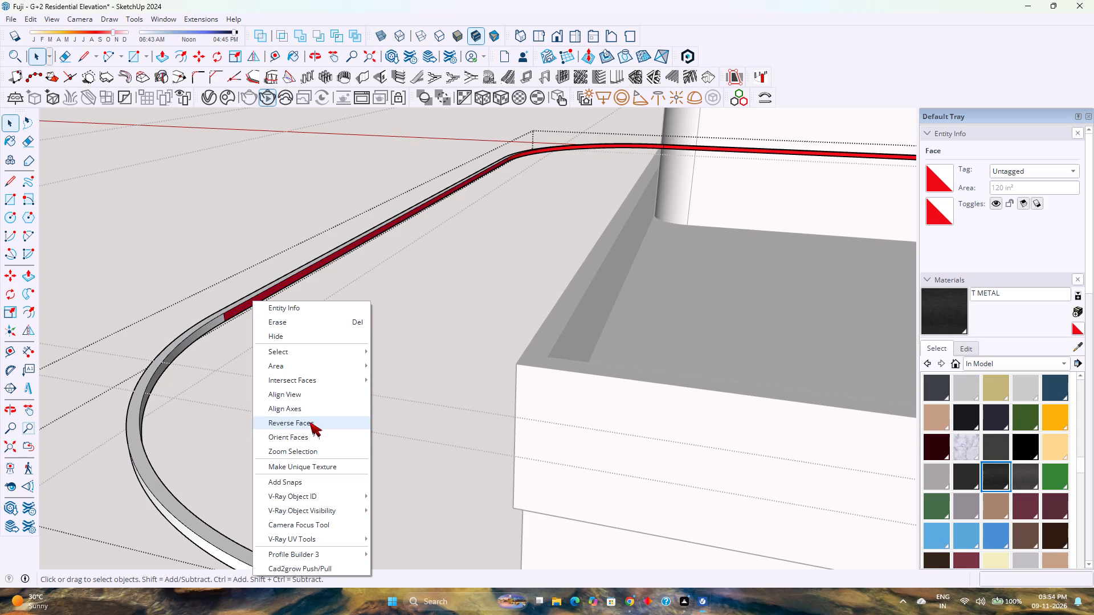
Reverse the inner faces of the remaining long side and the last rounded corner, and leave the band's editing.
scroll(658, 117, up, 13)
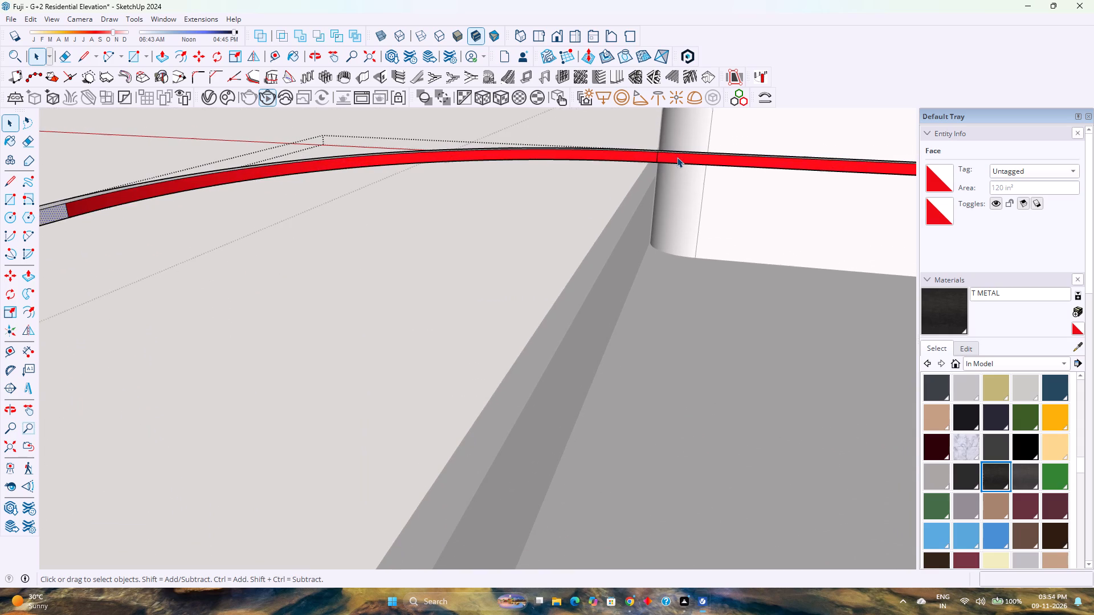
click(677, 157)
right_click(677, 157)
click(715, 283)
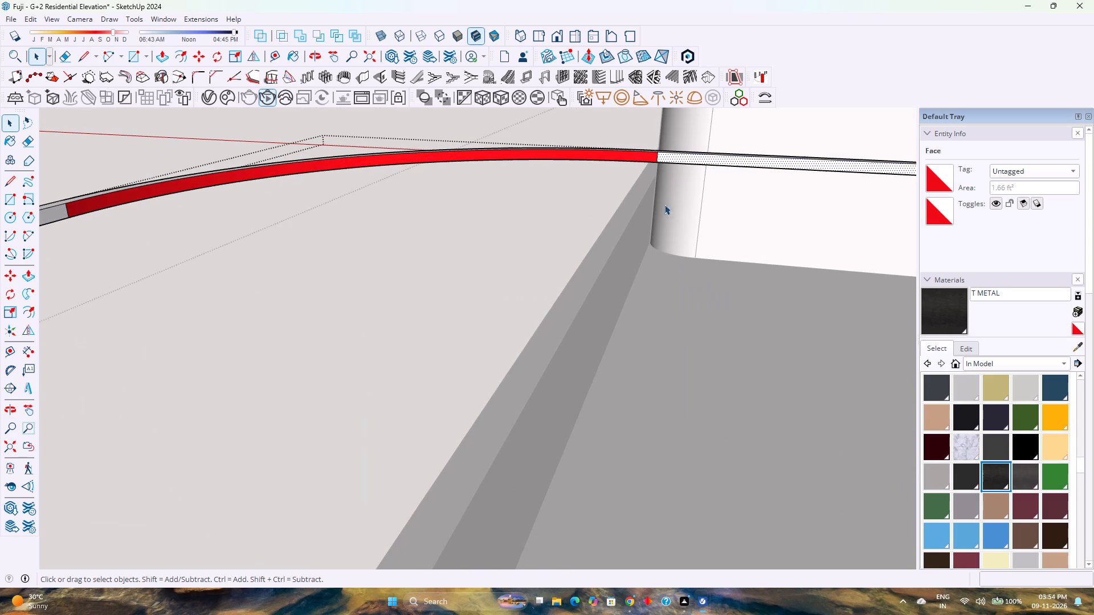
click(635, 158)
right_click(635, 158)
click(703, 283)
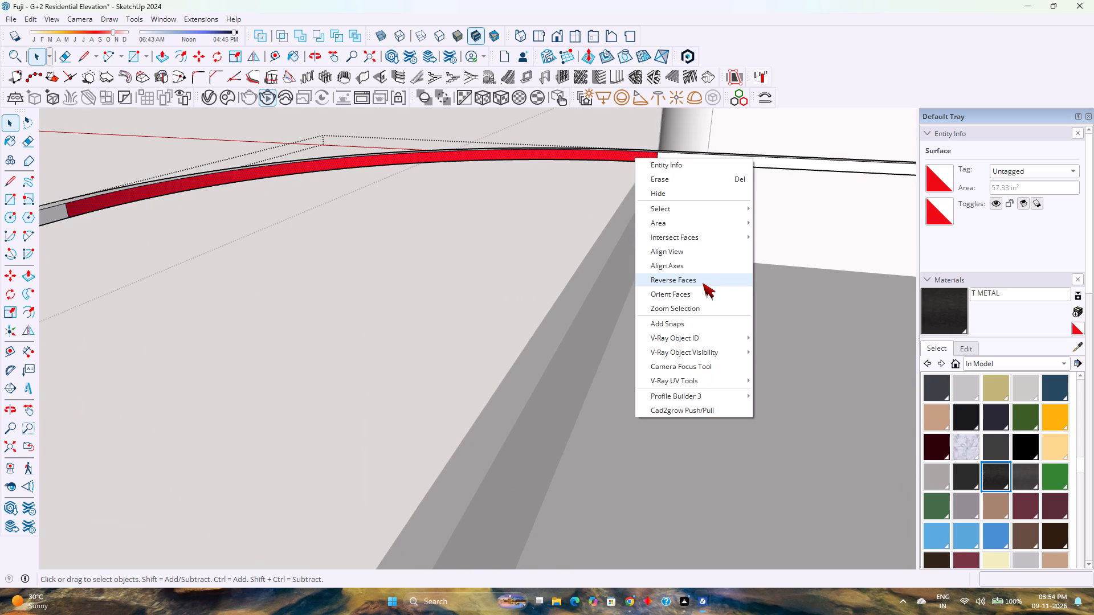
scroll(483, 318, down, 14)
key(Escape)
scroll(483, 317, down, 4)
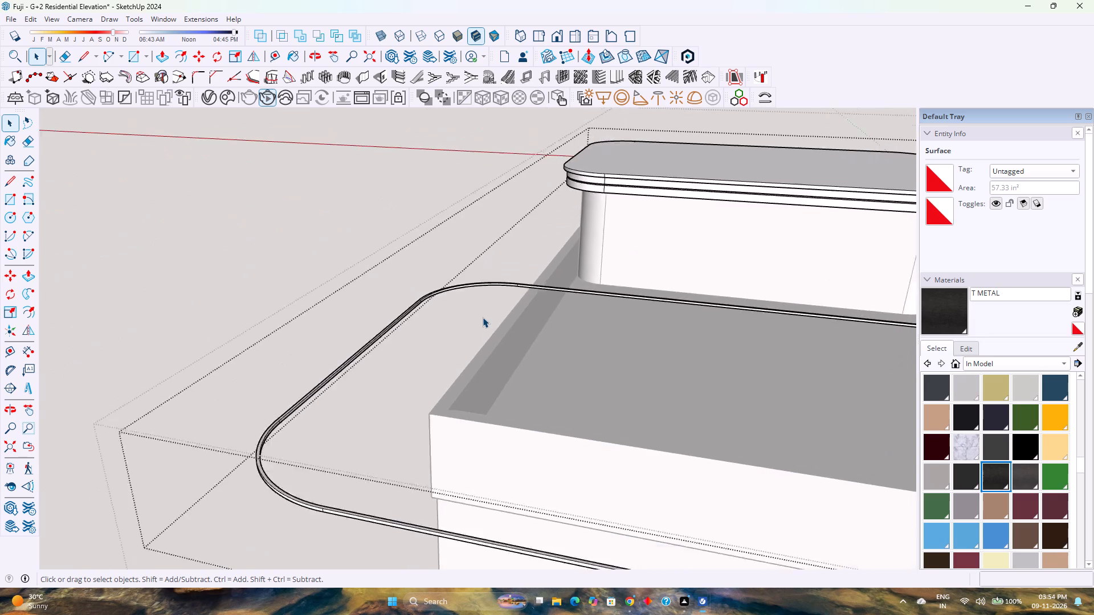
Move the band about 38' 10 9/16" along the green axis, from its corner endpoint to the matching endpoint of the slab's groove.
scroll(483, 317, down, 6)
middle_drag(517, 359, 753, 328)
middle_click(756, 328)
middle_click(756, 328)
scroll(638, 271, up, 2)
shift+middle_drag(618, 274, 552, 321)
middle_drag(456, 333, 676, 347)
middle_click(677, 347)
click(808, 299)
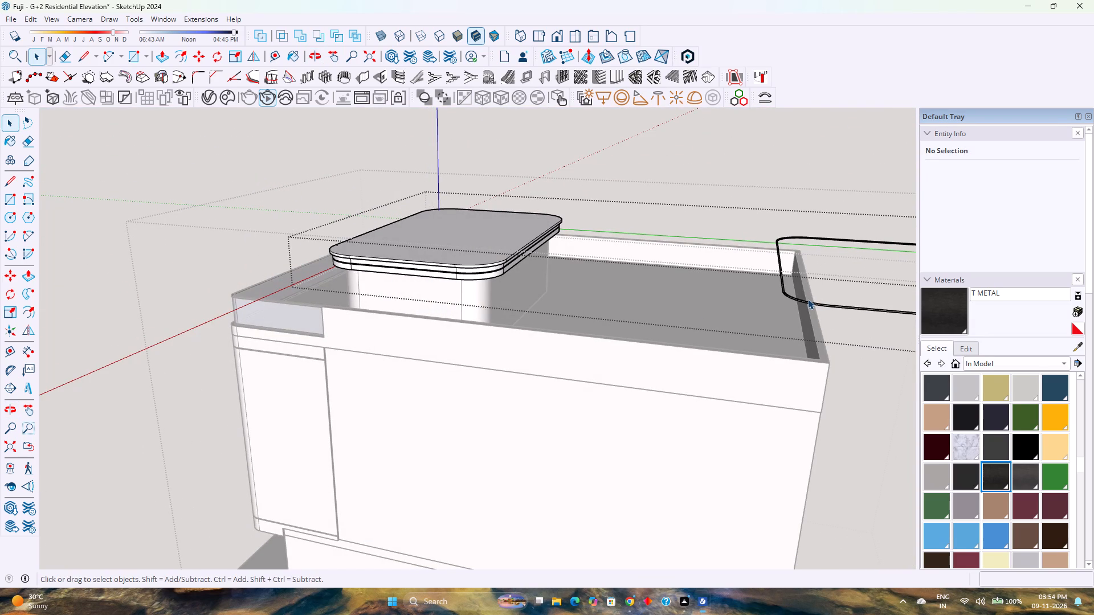
click(807, 300)
key(m)
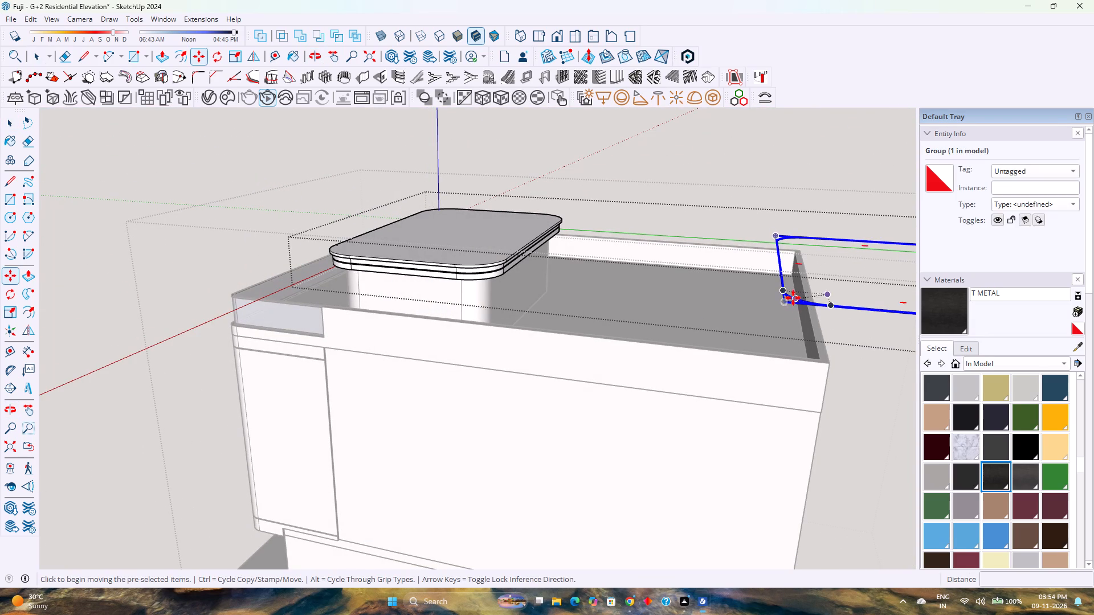
scroll(793, 298, up, 16)
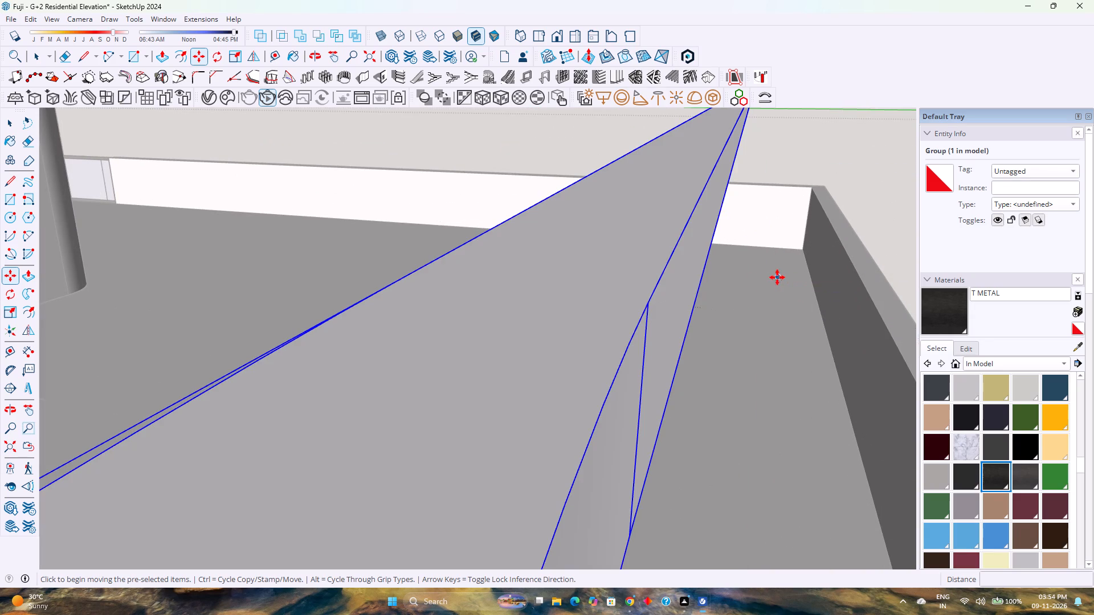
click(645, 302)
scroll(390, 296, down, 6)
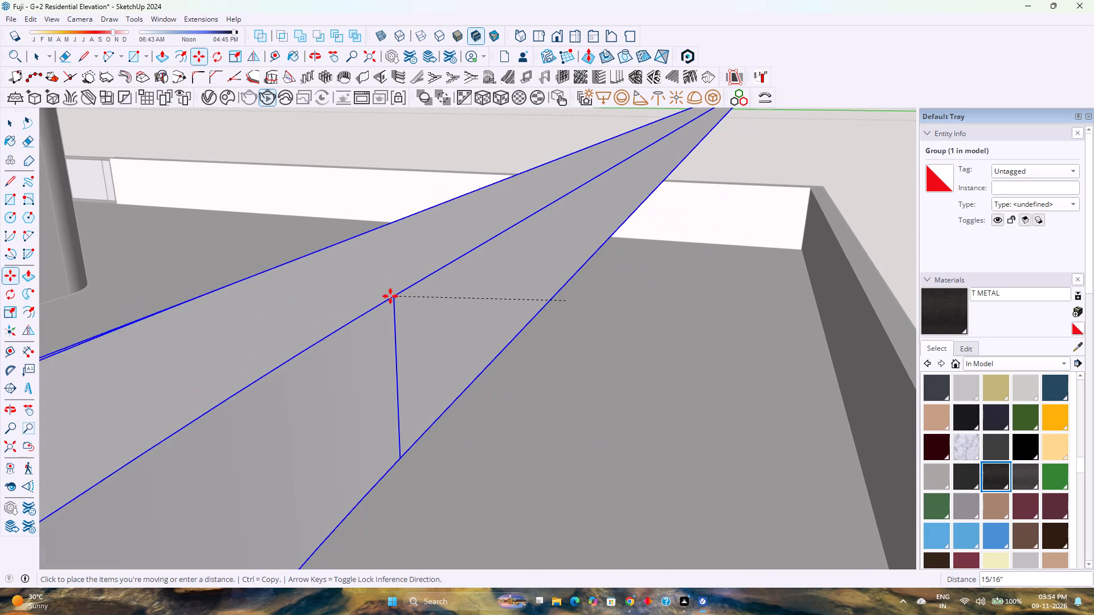
scroll(390, 296, down, 11)
key(Left)
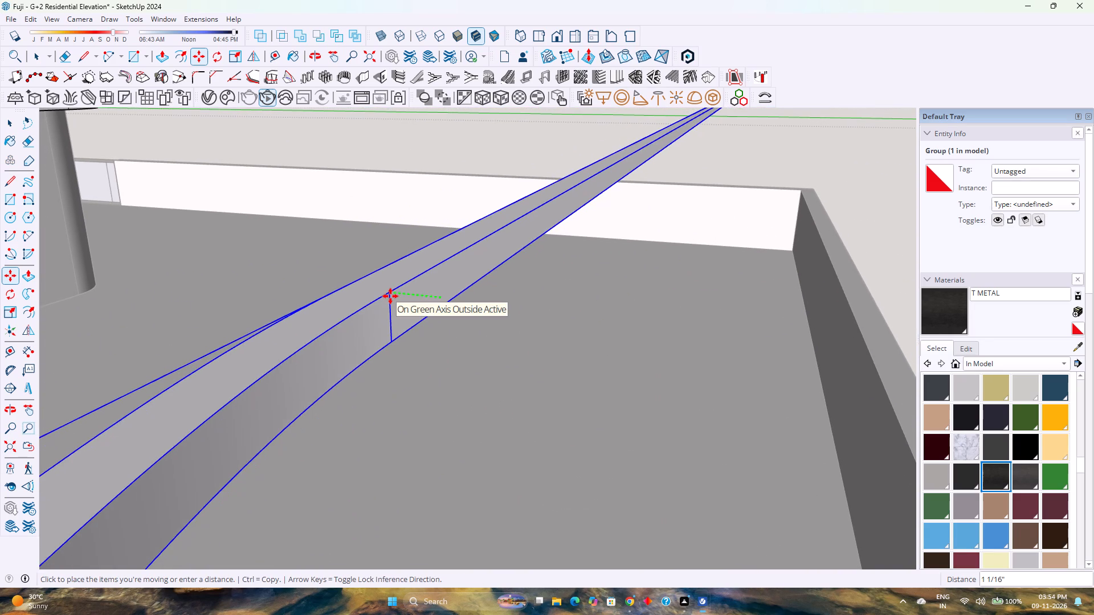
scroll(390, 296, down, 19)
shift+middle_click(279, 301)
shift+middle_click(279, 301)
shift+middle_click(279, 301)
shift+middle_drag(292, 307, 796, 331)
shift+middle_click(796, 331)
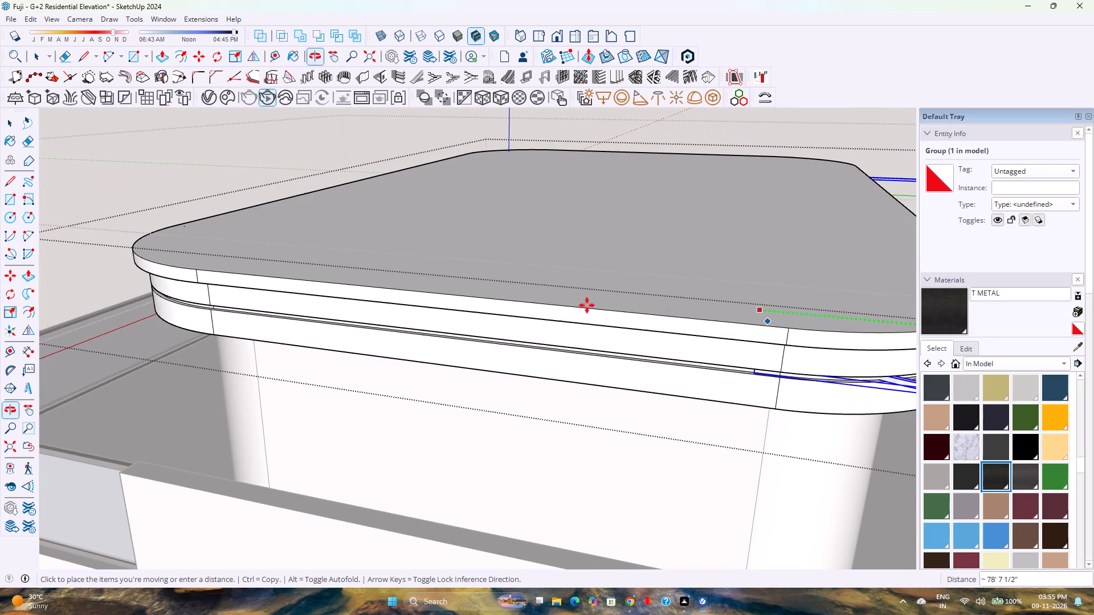
middle_click(314, 305)
middle_drag(323, 306, 618, 320)
middle_click(618, 320)
scroll(615, 320, down, 7)
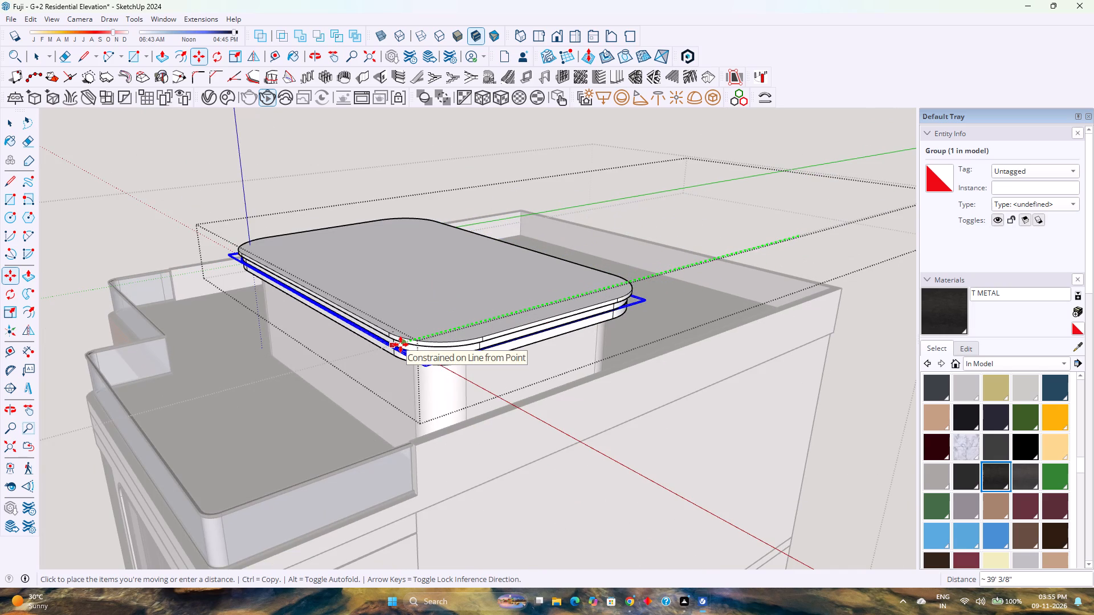
scroll(389, 346, up, 16)
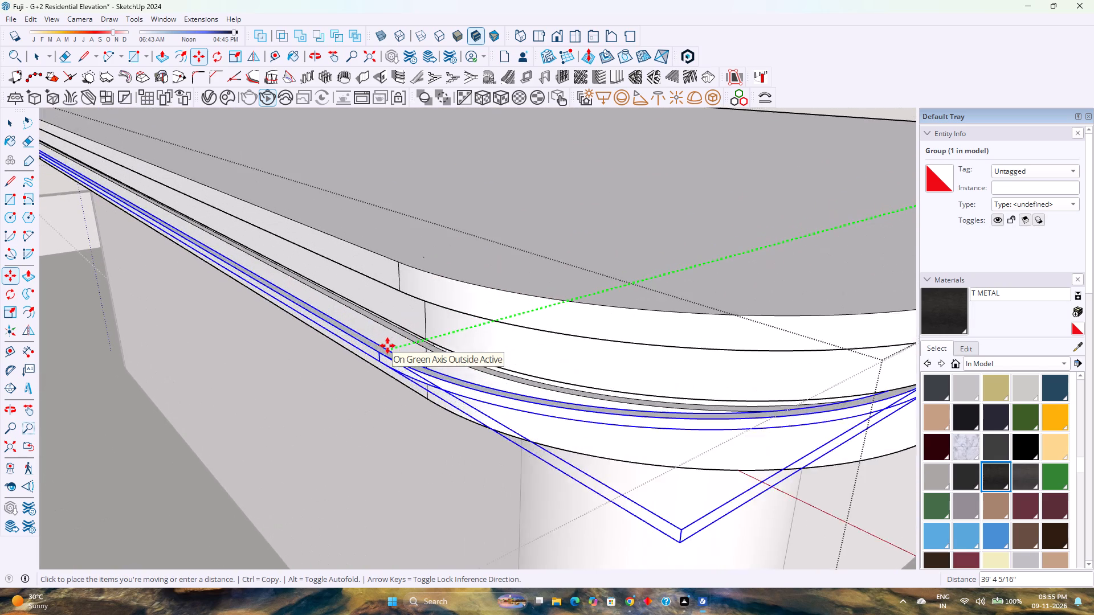
scroll(387, 346, up, 3)
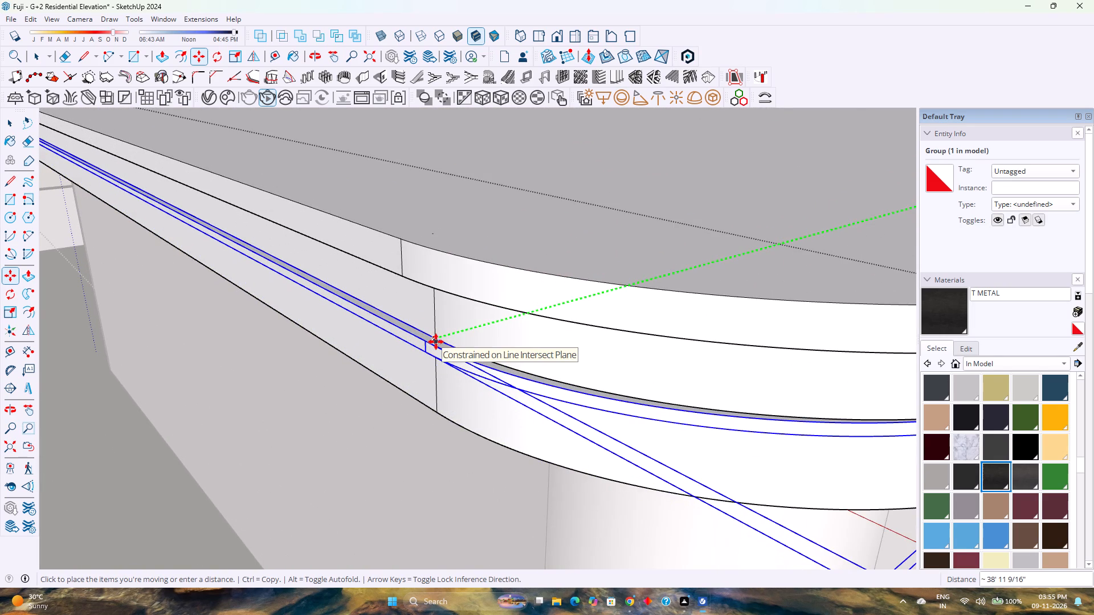
scroll(436, 342, up, 20)
scroll(436, 342, up, 3)
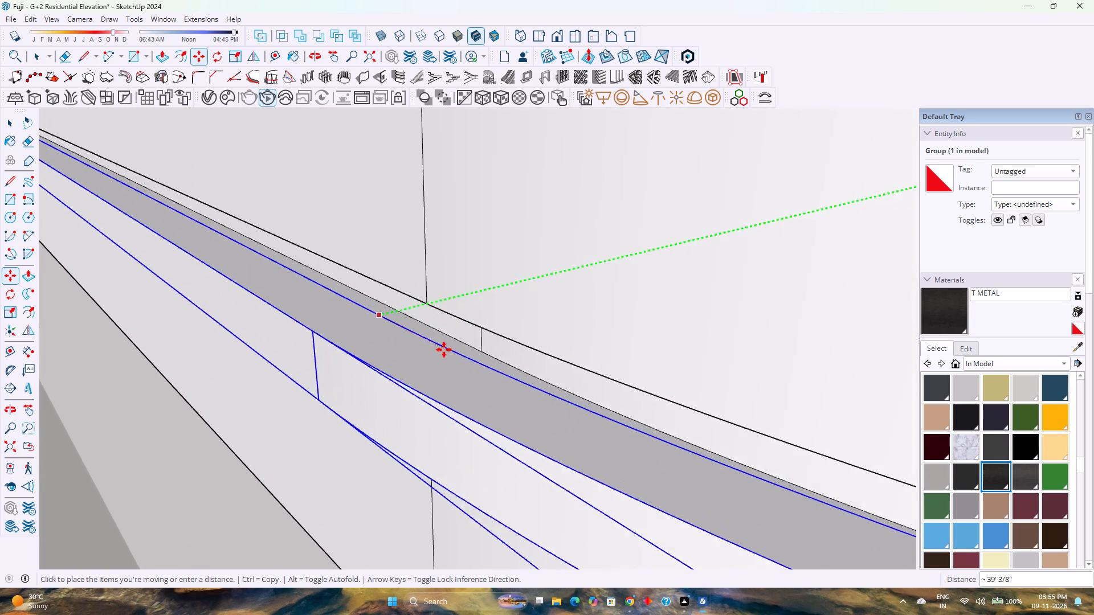
scroll(444, 350, up, 5)
middle_drag(452, 346, 483, 318)
middle_click(483, 318)
key(k)
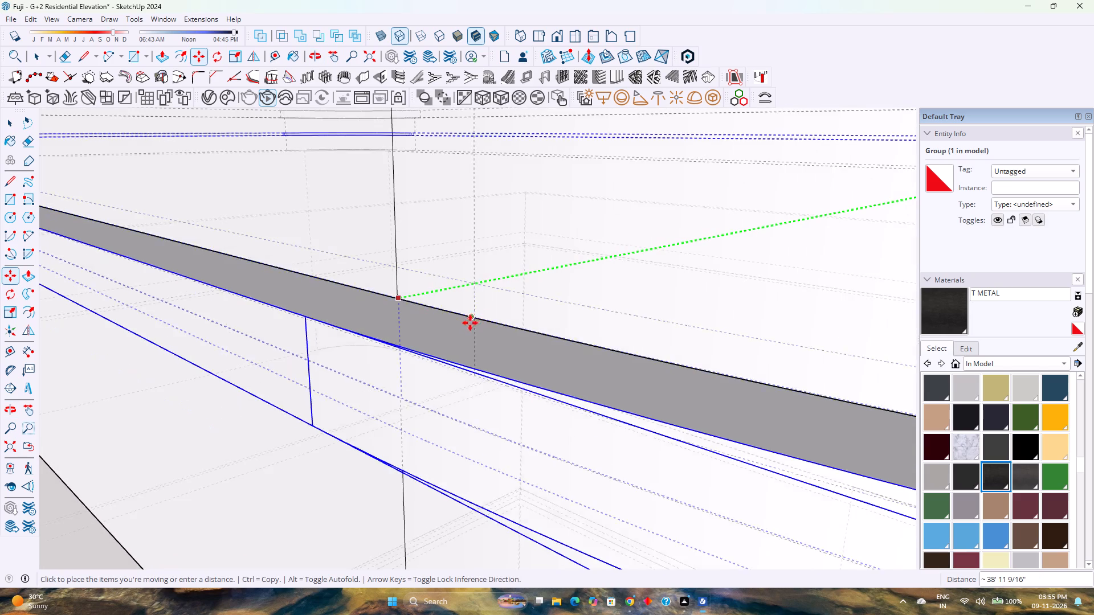
scroll(462, 334, up, 3)
middle_drag(460, 334, 493, 297)
middle_click(493, 297)
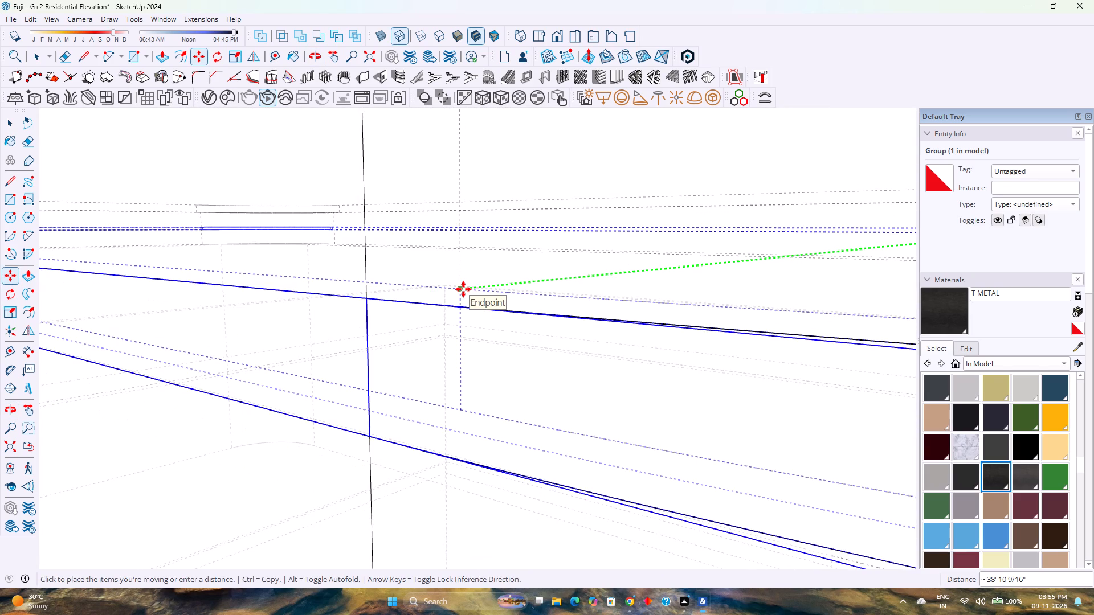
click(463, 289)
scroll(373, 344, down, 13)
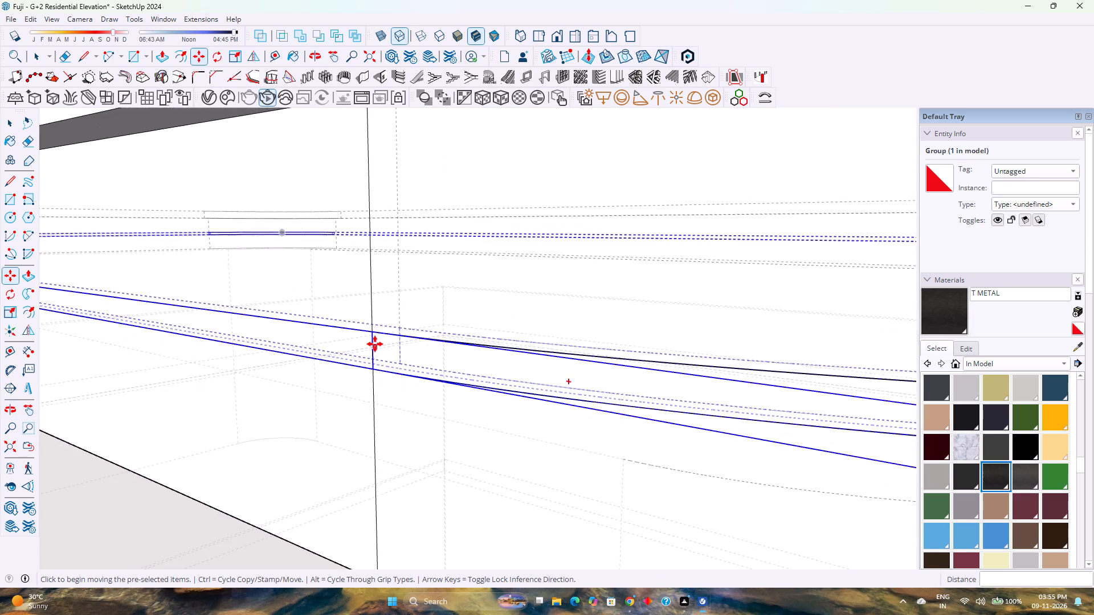
scroll(375, 344, down, 9)
key(k)
middle_drag(378, 345, 401, 375)
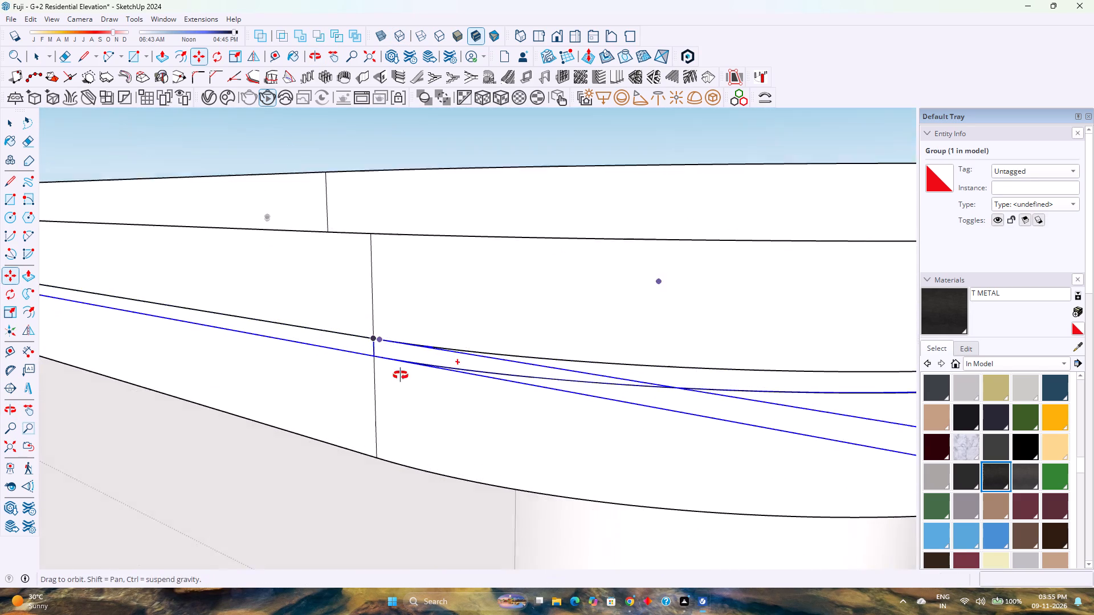
middle_drag(401, 375, 405, 381)
key(space)
Examine how the band sits in the slab's groove at each rounded corner and along the sides.
scroll(403, 381, down, 6)
scroll(541, 395, down, 3)
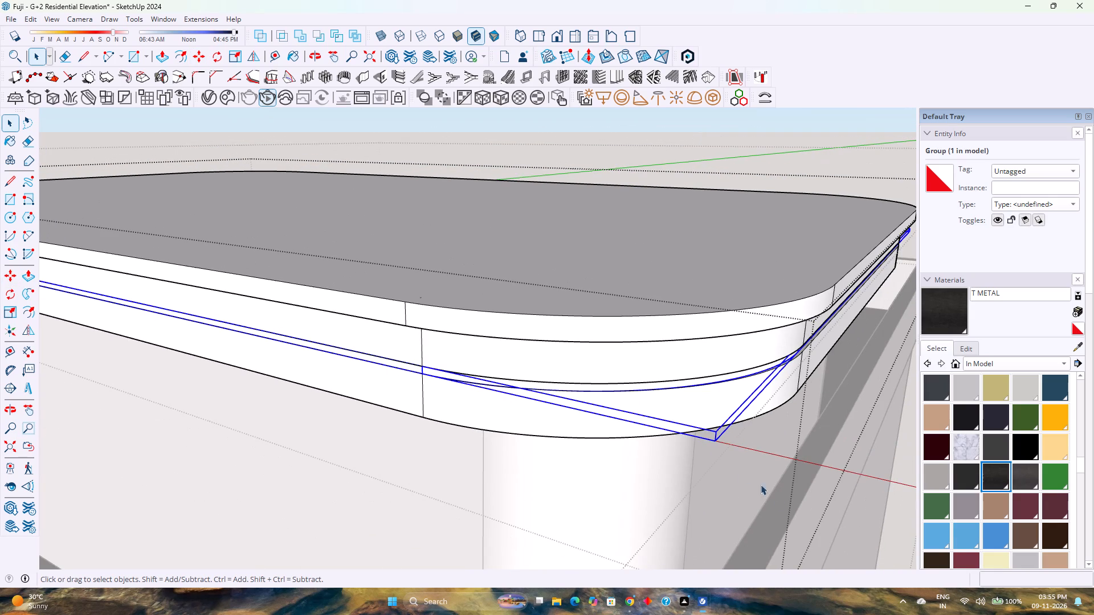
middle_drag(677, 445, 651, 406)
middle_drag(651, 406, 558, 374)
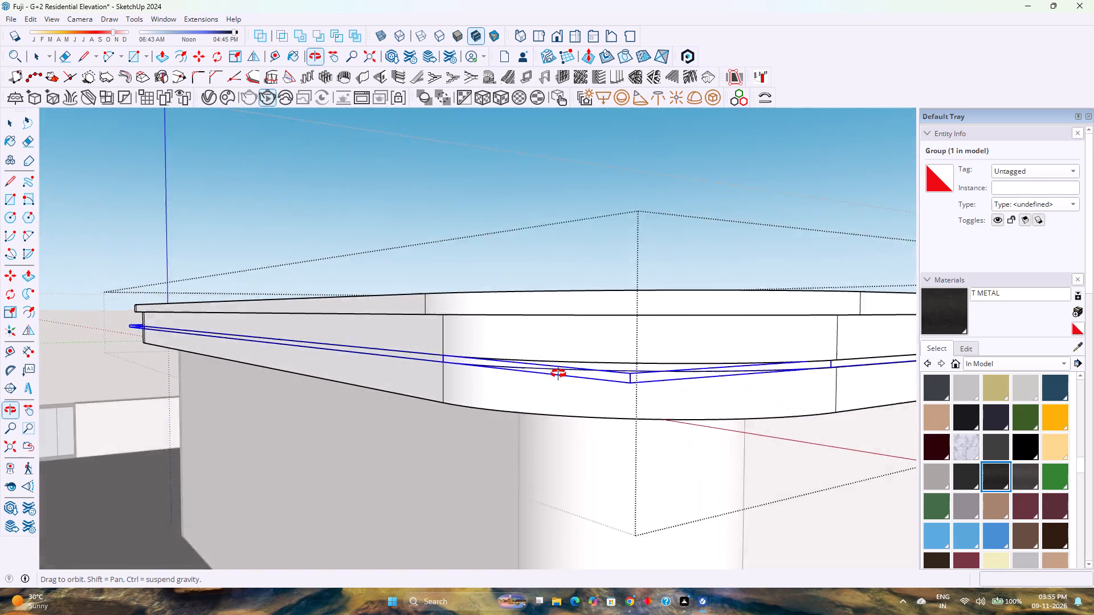
middle_drag(558, 374, 869, 453)
scroll(712, 419, down, 4)
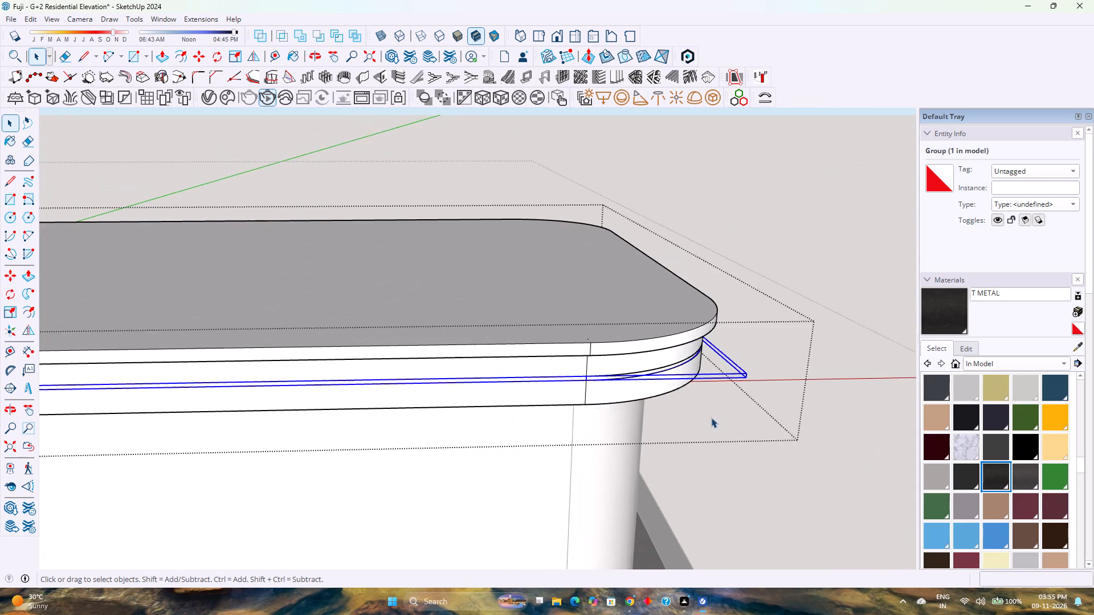
scroll(711, 417, down, 13)
scroll(285, 385, up, 7)
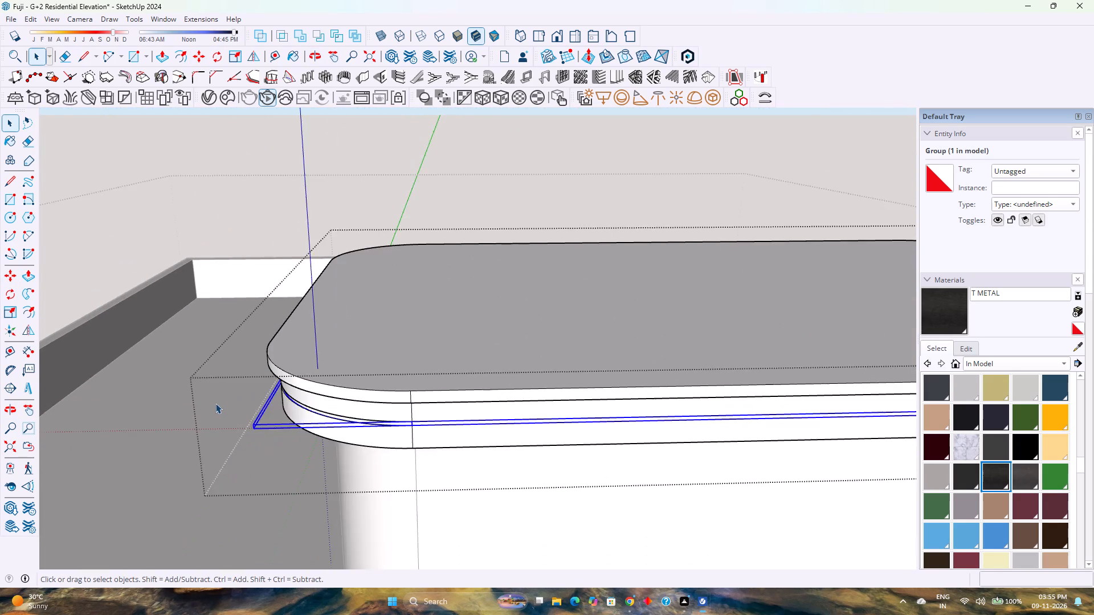
scroll(215, 403, up, 5)
scroll(243, 402, down, 3)
middle_click(279, 387)
middle_drag(281, 382, 287, 375)
middle_drag(287, 374, 292, 366)
middle_click(292, 366)
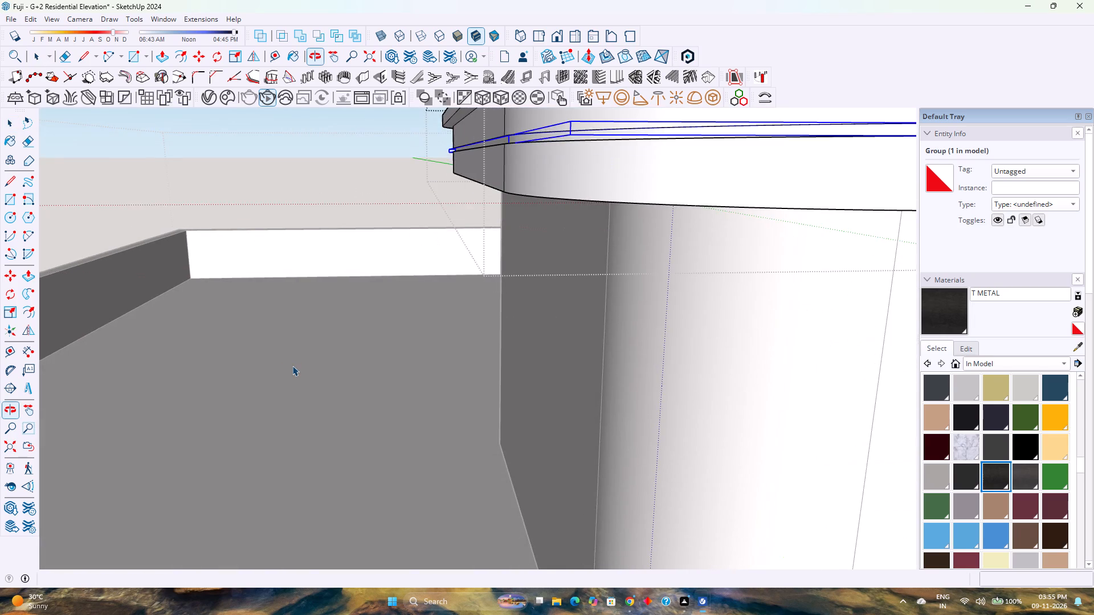
scroll(292, 366, up, 3)
scroll(292, 366, down, 2)
shift+middle_drag(418, 237, 406, 268)
shift+middle_click(406, 268)
scroll(493, 300, up, 2)
middle_click(493, 300)
middle_drag(484, 296, 470, 293)
middle_drag(470, 293, 521, 284)
scroll(527, 285, up, 1)
scroll(528, 285, down, 3)
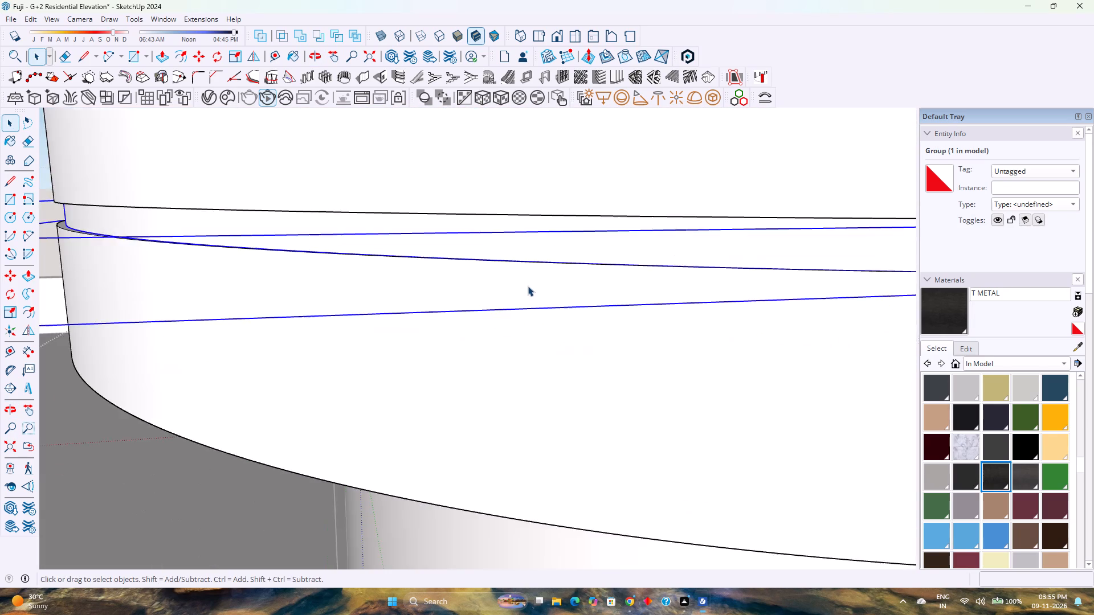
scroll(528, 286, down, 6)
middle_drag(469, 290, 750, 302)
middle_drag(757, 302, 814, 303)
middle_drag(817, 303, 798, 270)
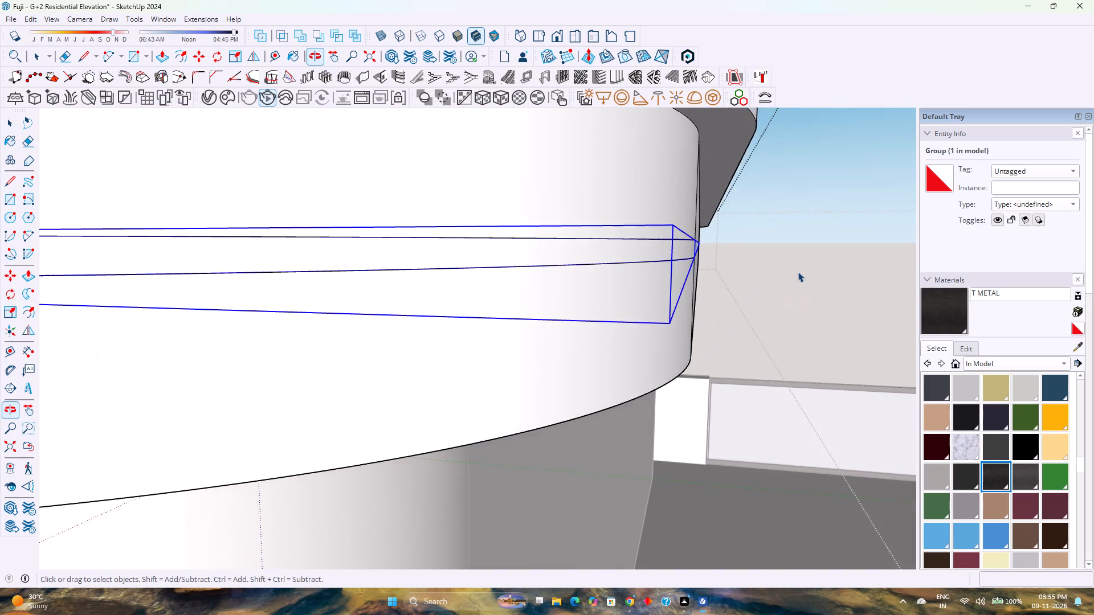
scroll(798, 273, down, 10)
middle_drag(354, 301, 689, 304)
middle_click(708, 303)
middle_click(714, 302)
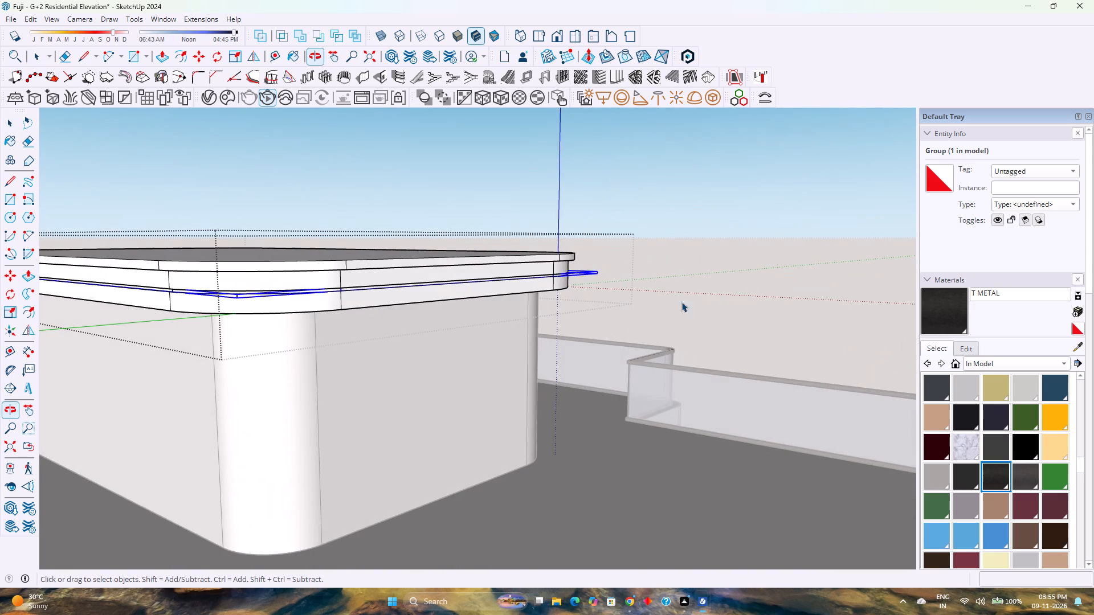
scroll(218, 291, up, 17)
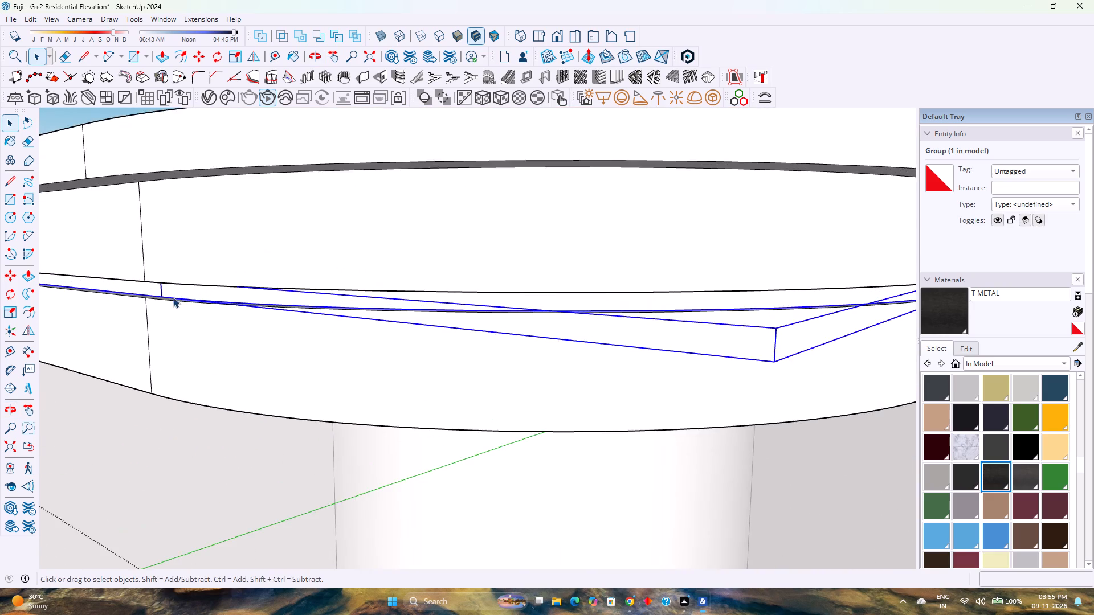
middle_click(173, 297)
middle_drag(172, 297, 74, 277)
middle_drag(65, 277, 37, 277)
middle_click(32, 277)
middle_click(27, 277)
scroll(325, 292, down, 9)
shift+middle_drag(263, 306, 664, 369)
scroll(678, 367, up, 9)
middle_click(687, 352)
middle_drag(685, 352, 657, 362)
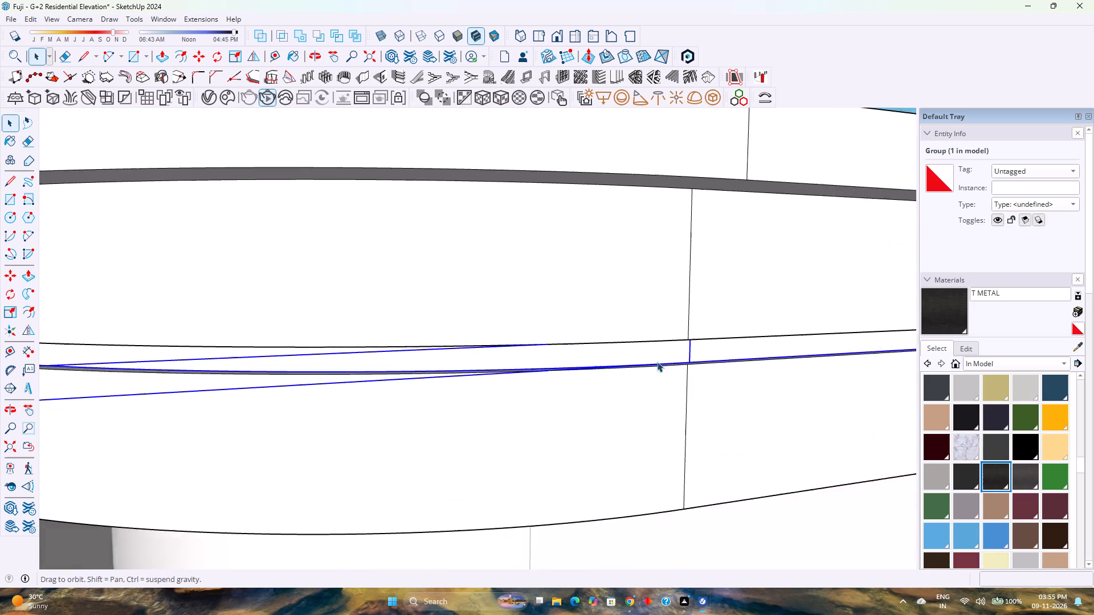
middle_drag(657, 362, 663, 360)
middle_drag(646, 363, 623, 365)
middle_drag(619, 365, 551, 365)
middle_drag(538, 365, 494, 296)
middle_click(494, 296)
Shift the band about 1/2" along the green axis to align its corner edge with the slab's corner seam.
scroll(664, 374, up, 11)
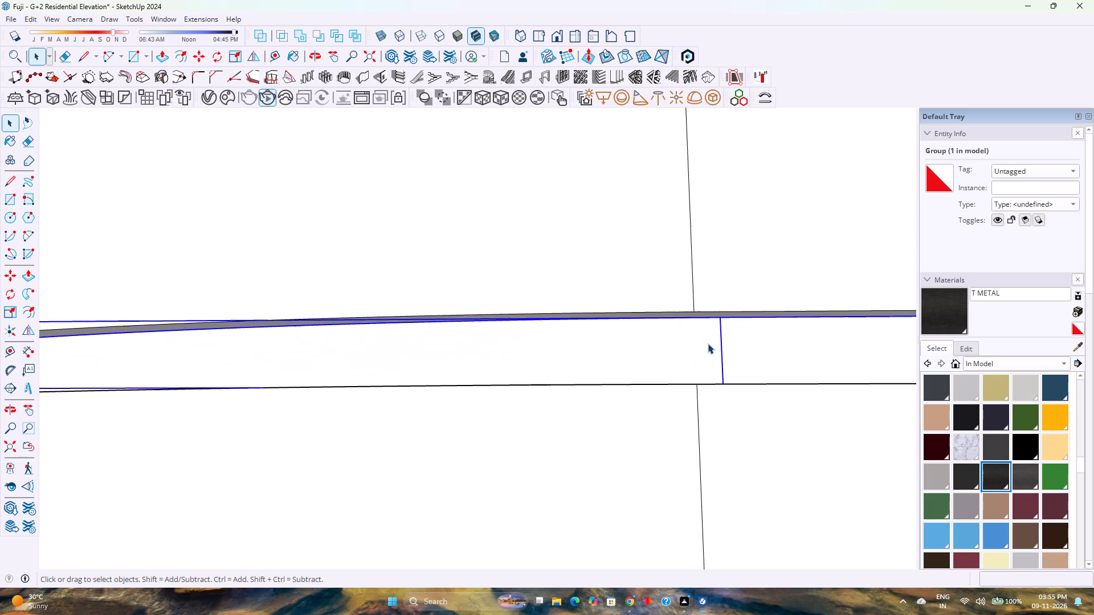
scroll(708, 343, up, 1)
key(m)
click(724, 314)
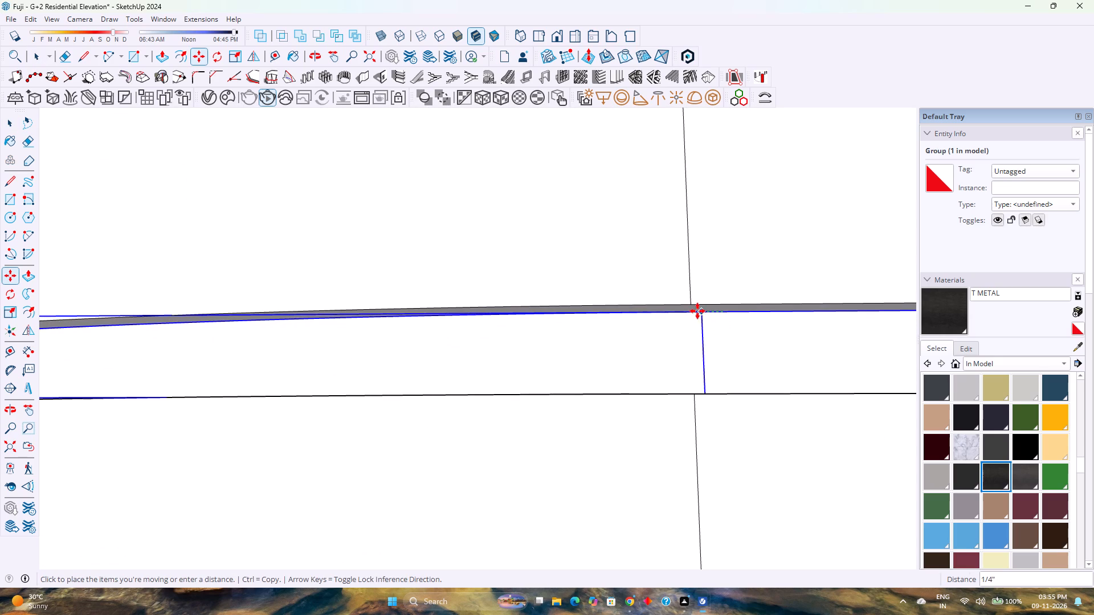
key(Left)
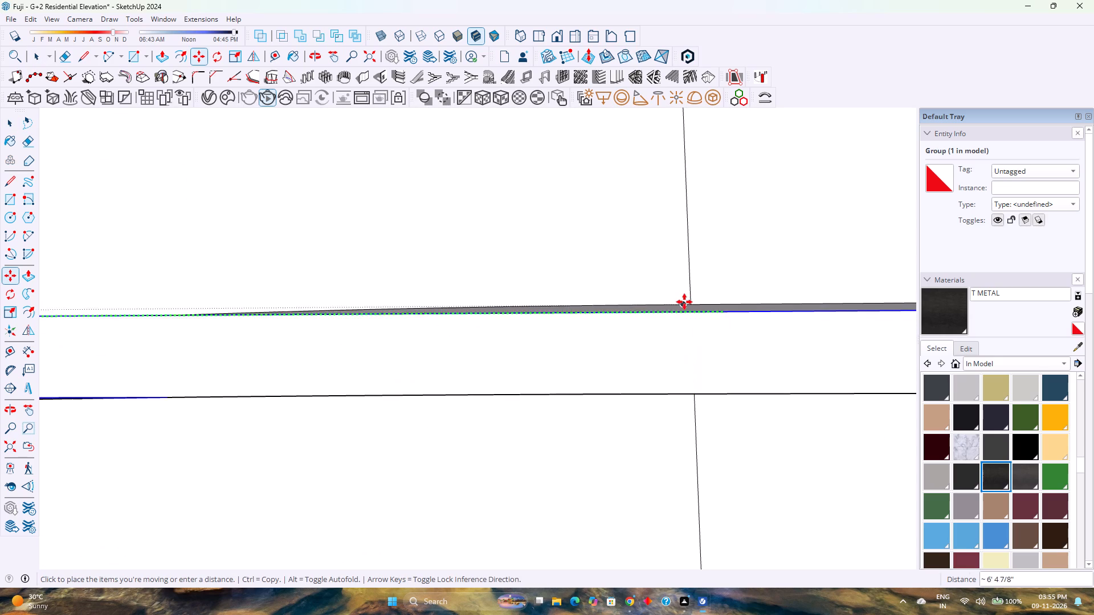
click(689, 298)
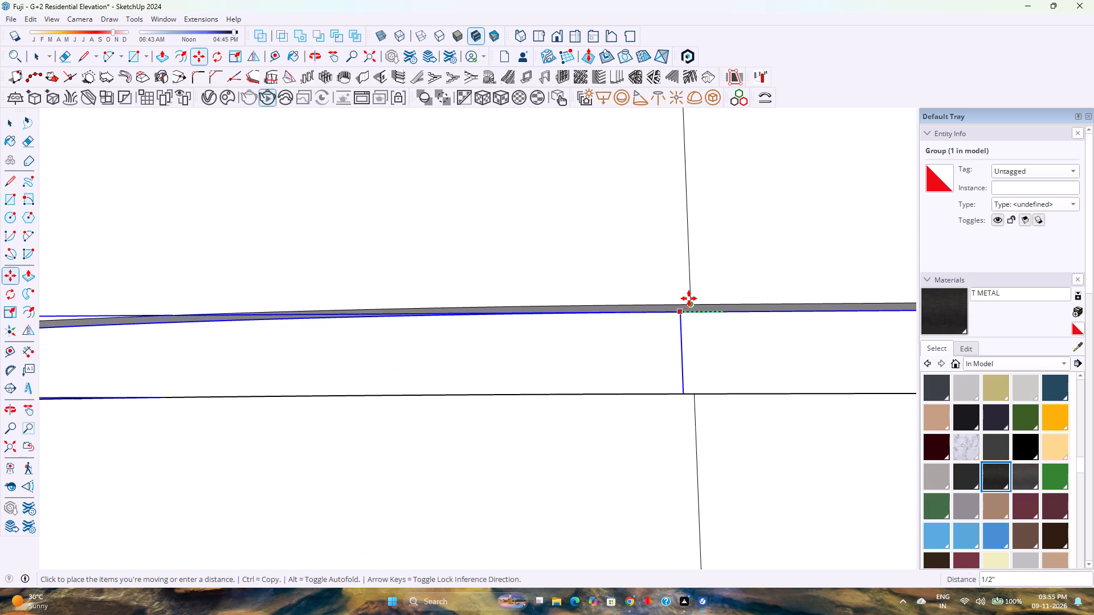
key(space)
Deselect the band and inspect its fit in the groove along the slab's side and around the rounded corner.
scroll(528, 360, down, 10)
scroll(536, 366, up, 1)
scroll(537, 368, down, 4)
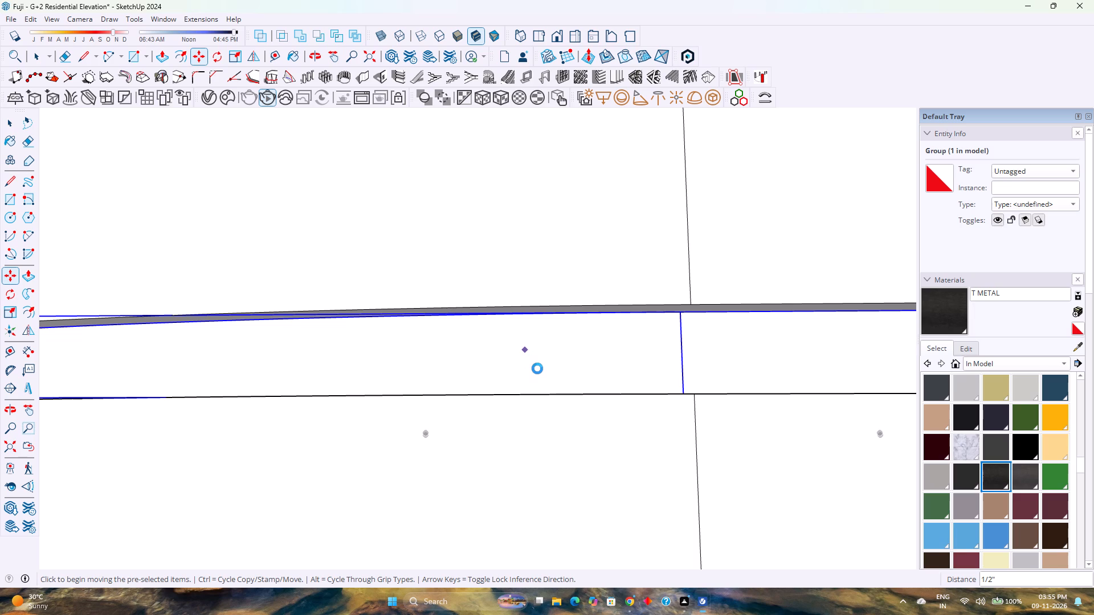
scroll(519, 384, down, 4)
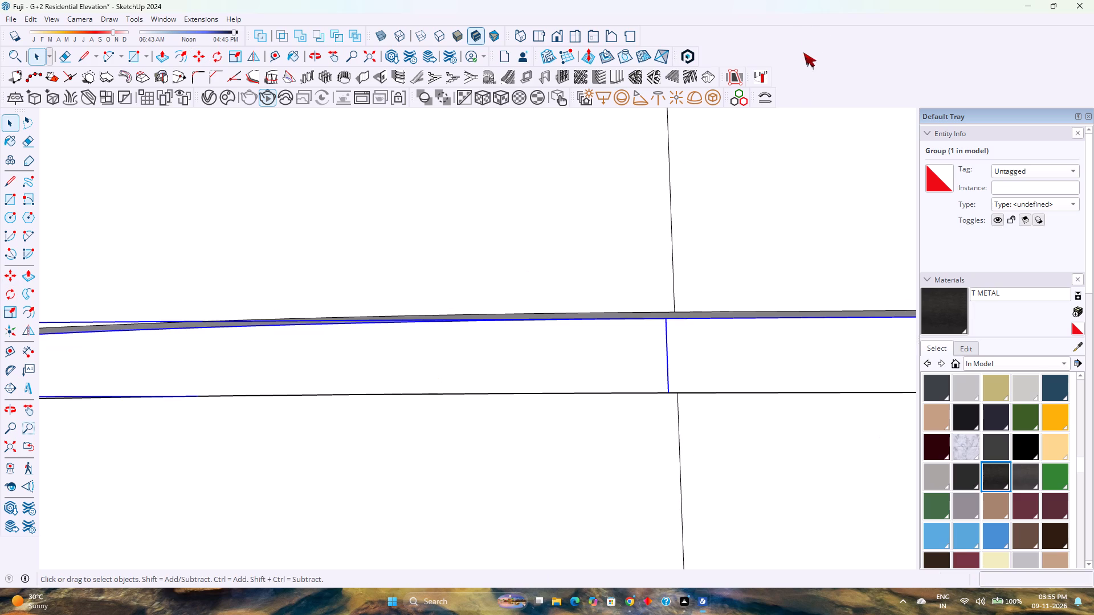
scroll(437, 365, down, 2)
scroll(520, 376, down, 17)
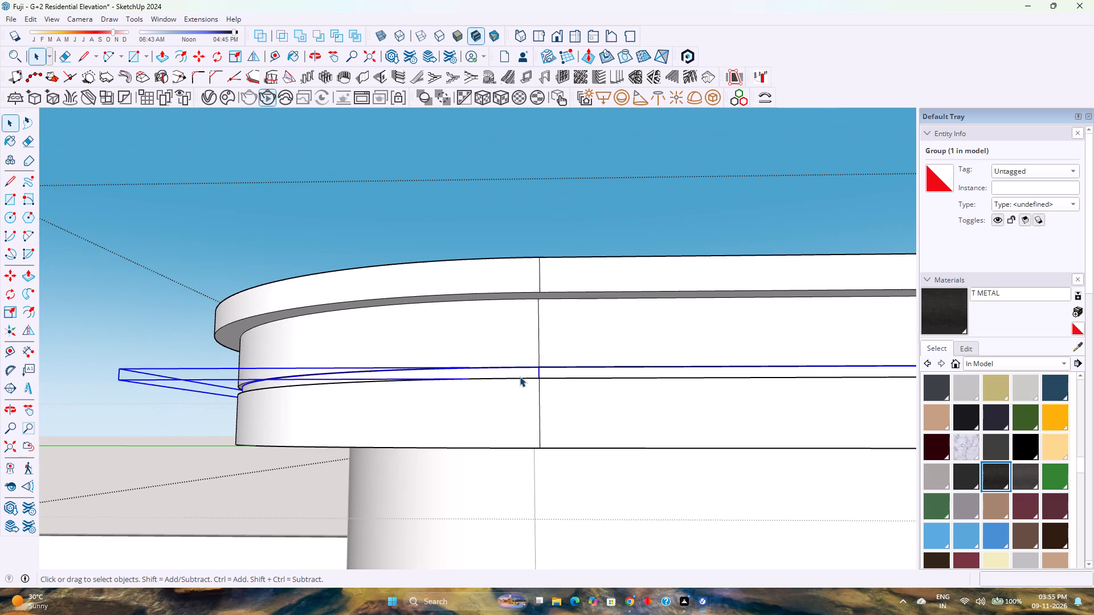
scroll(520, 376, down, 1)
click(219, 455)
scroll(223, 450, down, 9)
scroll(776, 434, up, 2)
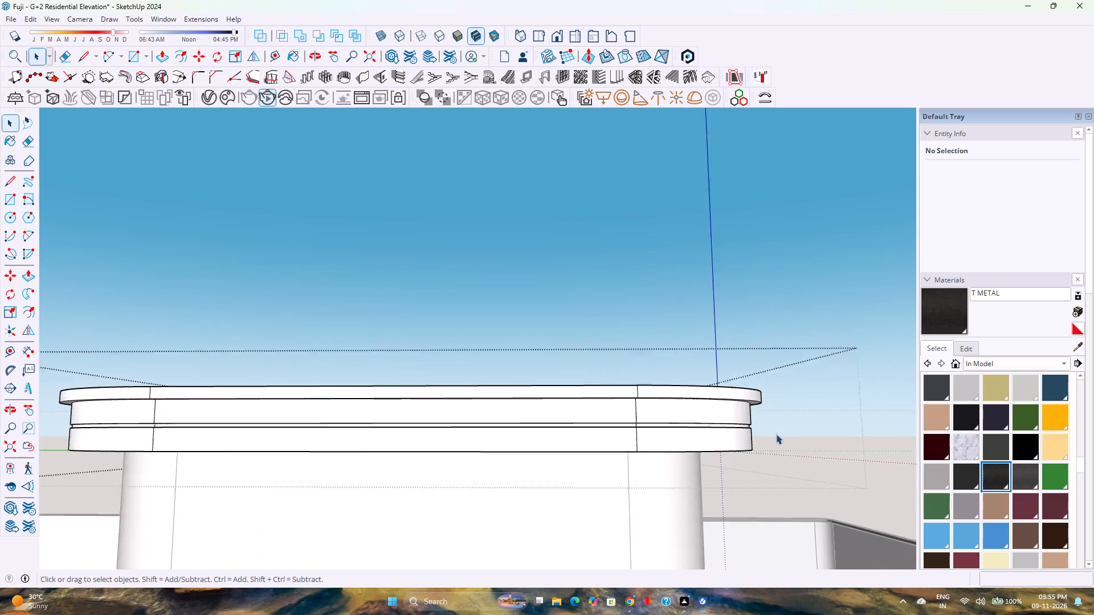
scroll(776, 434, up, 6)
middle_click(771, 434)
middle_drag(687, 447, 511, 447)
middle_click(506, 447)
scroll(546, 410, up, 4)
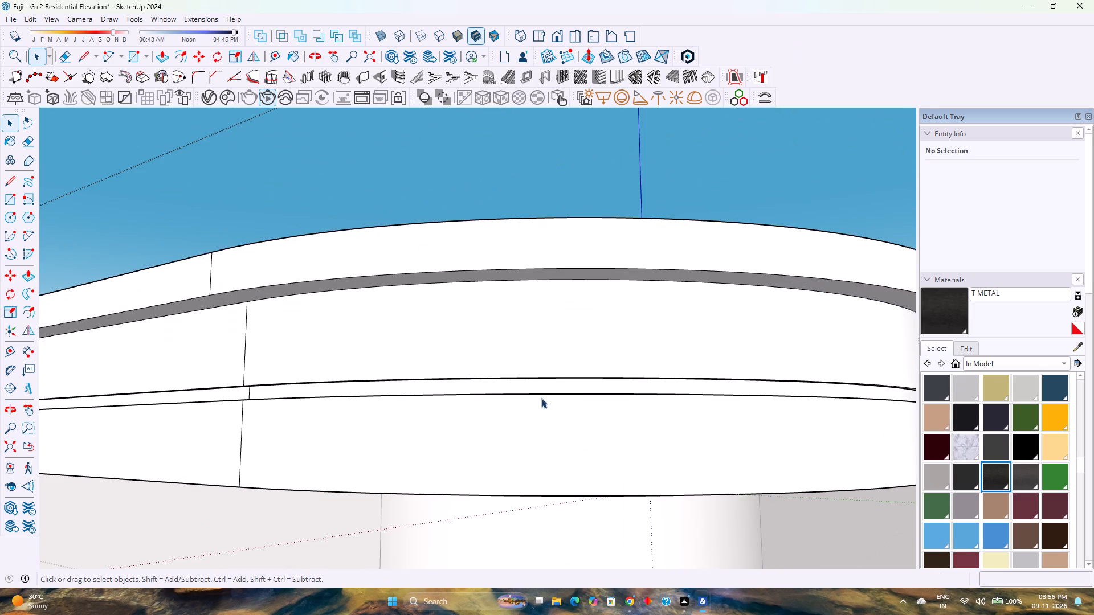
Apply the emissive V-Ray material Outer Light - 1 to the band group in the slab's groove.
click(543, 384)
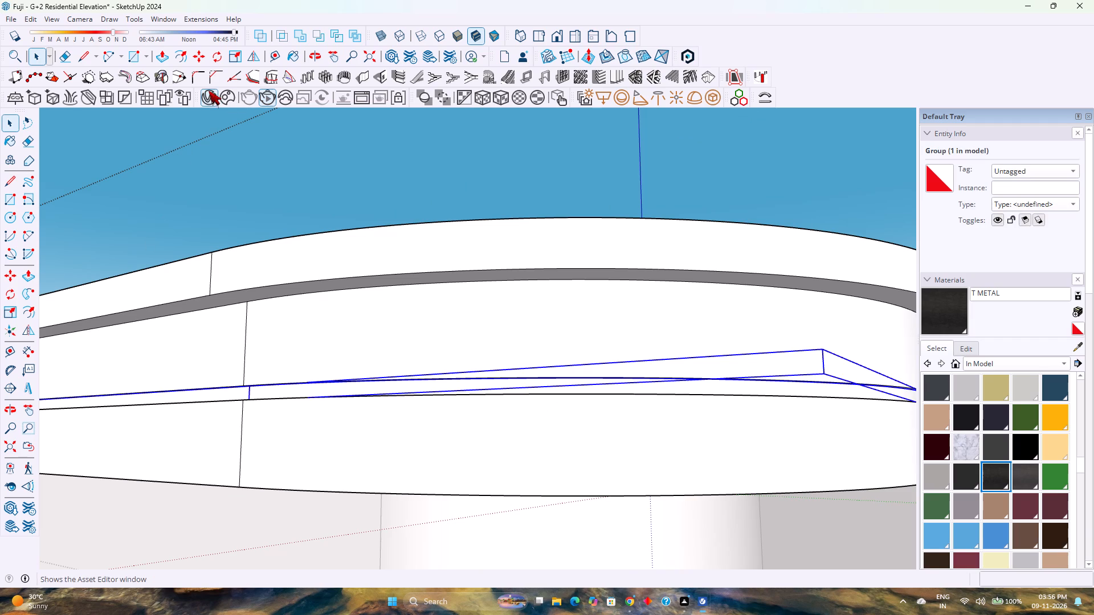
click(209, 92)
scroll(704, 420, down, 6)
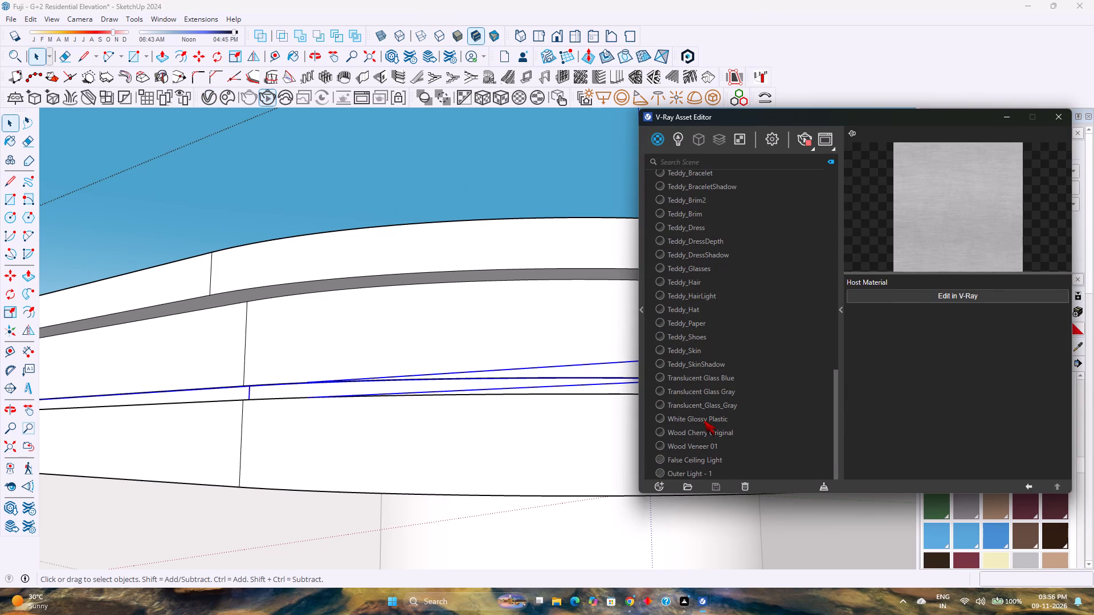
scroll(704, 420, down, 2)
click(680, 471)
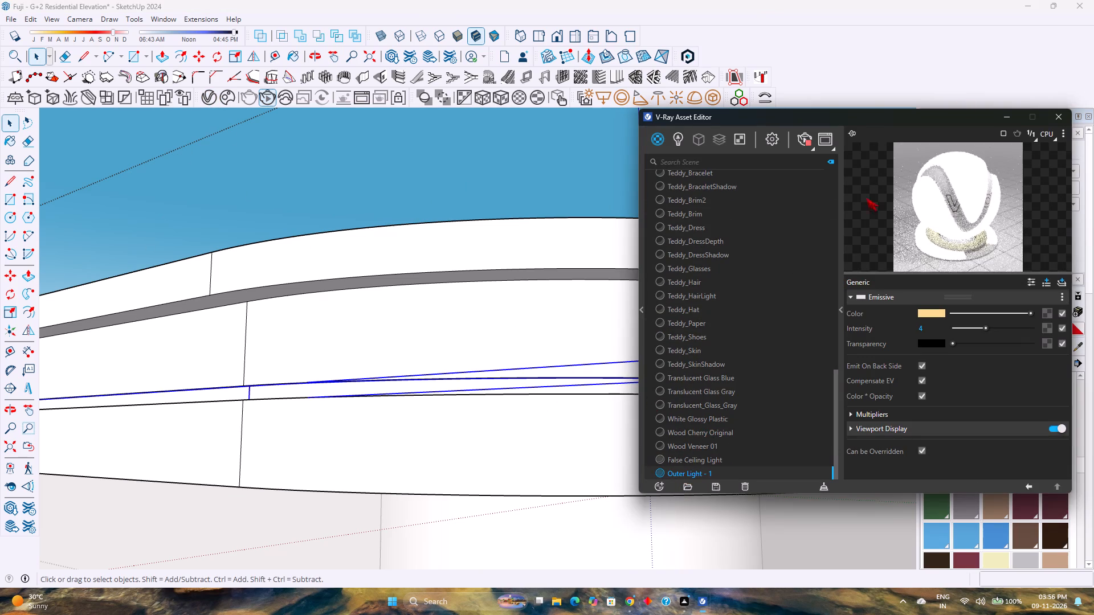
right_click(683, 476)
click(730, 353)
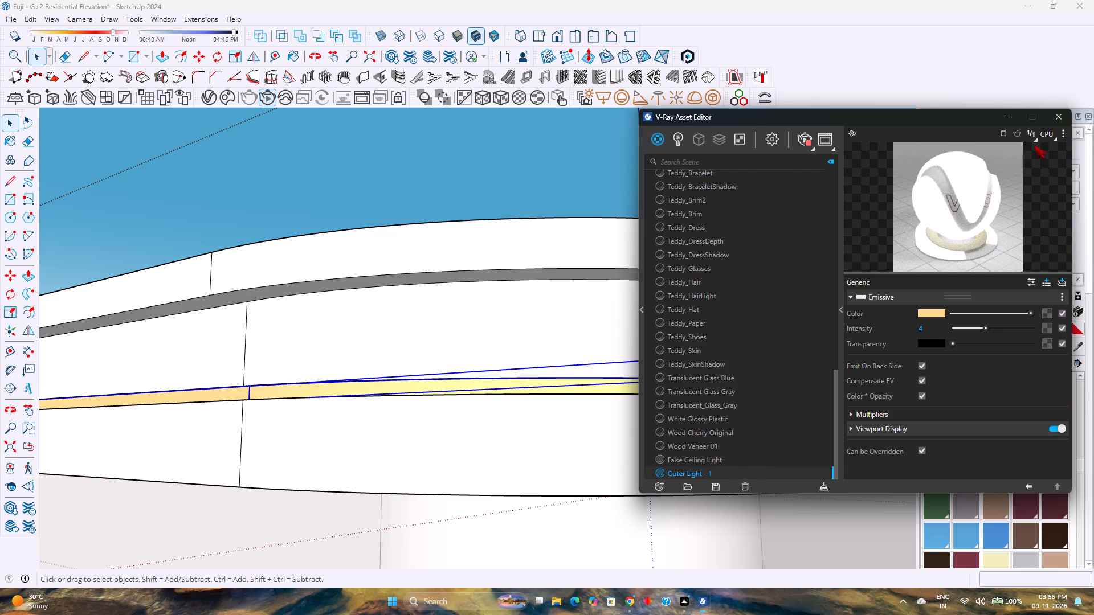
click(1057, 116)
Deselect the band and examine the rooftop room's slab and light band from several sides, including the whole building's front.
scroll(461, 376, down, 11)
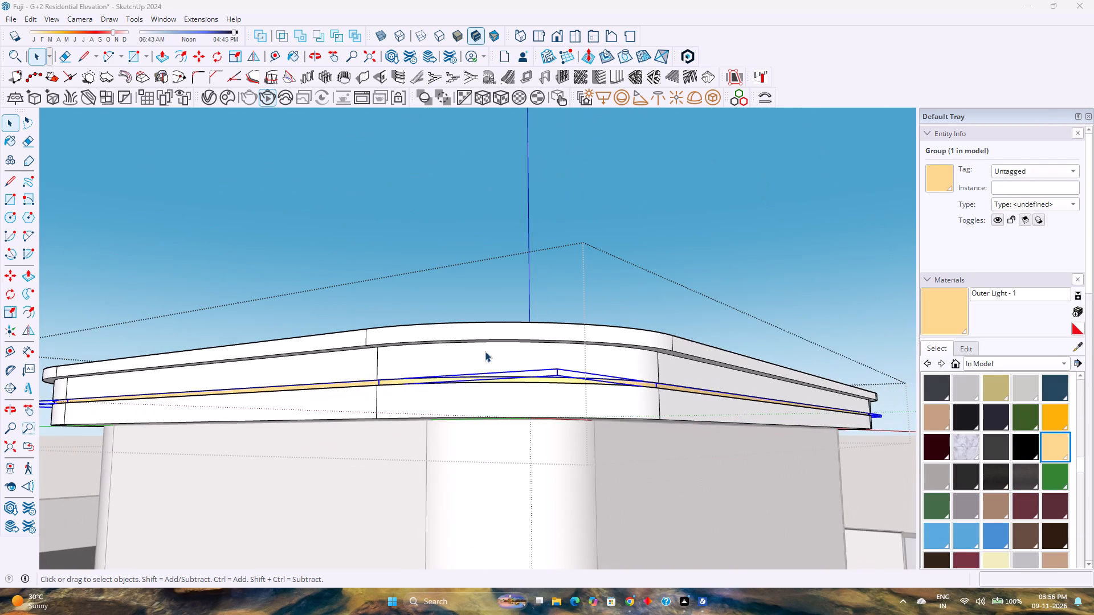
click(606, 234)
scroll(603, 232, down, 5)
click(671, 186)
scroll(649, 303, down, 3)
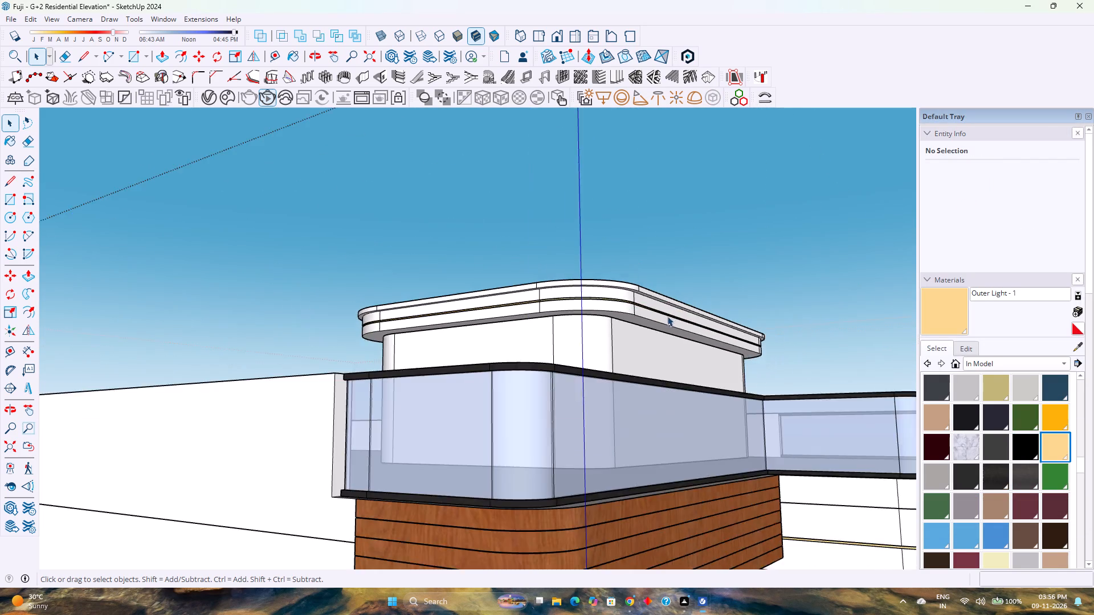
middle_drag(672, 317, 211, 372)
scroll(207, 372, down, 8)
middle_drag(397, 392, 394, 343)
middle_click(393, 337)
middle_click(391, 329)
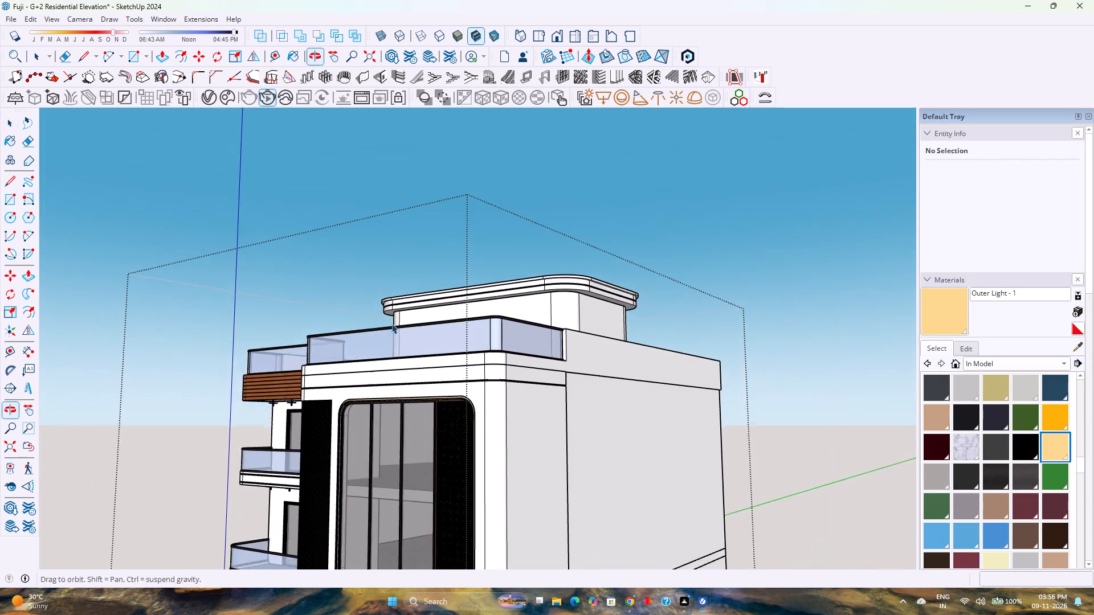
scroll(525, 251, up, 7)
scroll(682, 324, up, 3)
scroll(521, 329, up, 1)
scroll(521, 330, down, 3)
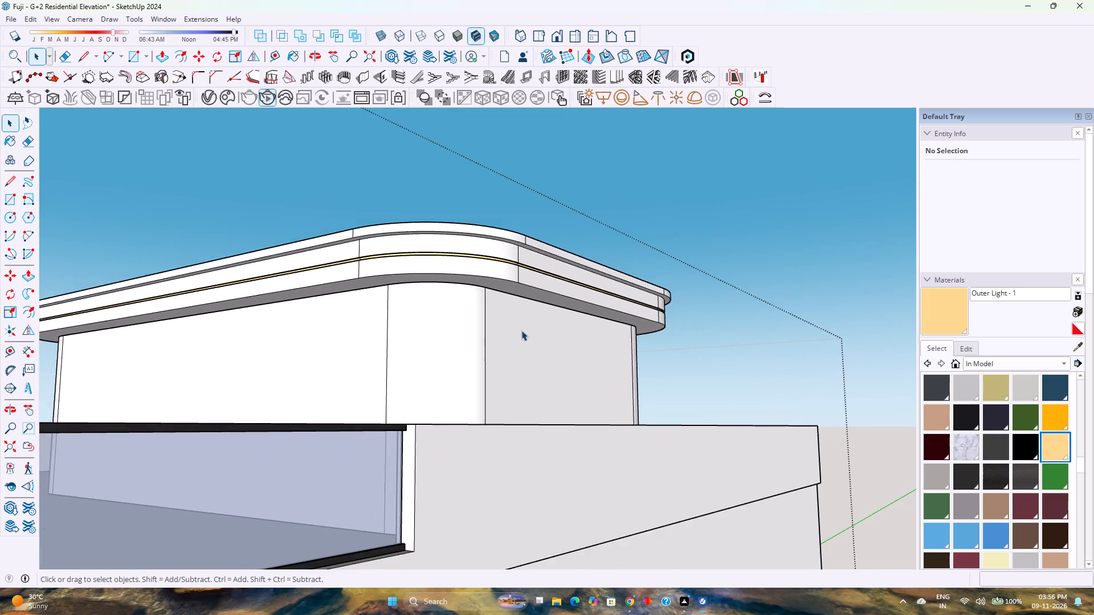
scroll(521, 330, down, 3)
middle_drag(375, 373, 694, 394)
middle_drag(700, 395, 707, 396)
middle_drag(712, 396, 622, 433)
middle_drag(560, 429, 550, 428)
scroll(520, 405, down, 6)
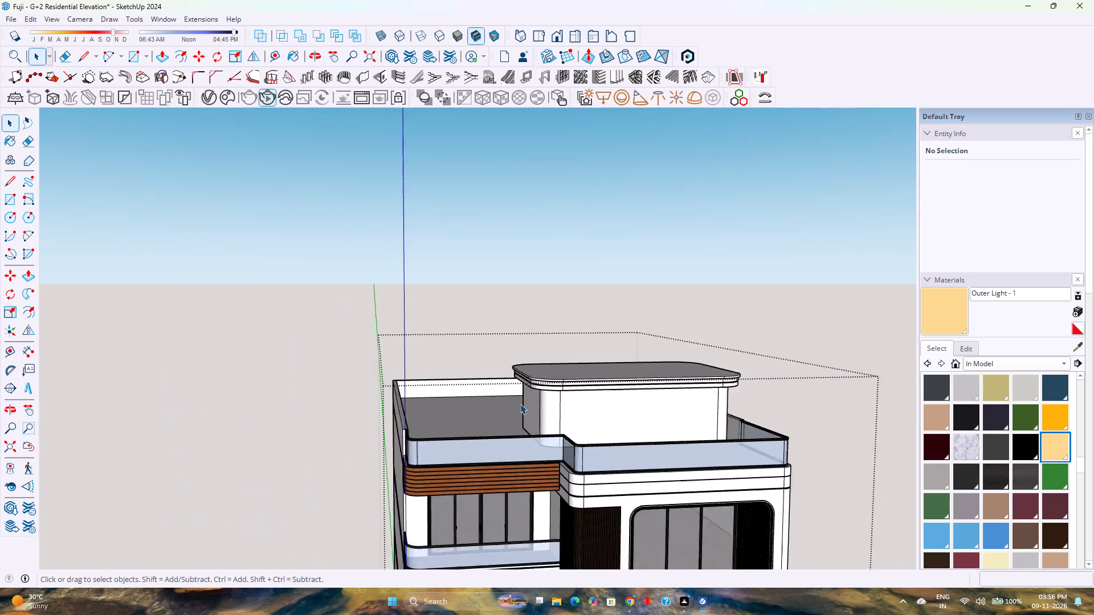
scroll(520, 404, down, 6)
scroll(520, 404, up, 1)
scroll(520, 404, down, 3)
click(746, 387)
middle_drag(634, 432, 622, 424)
middle_drag(618, 420, 613, 414)
middle_click(597, 396)
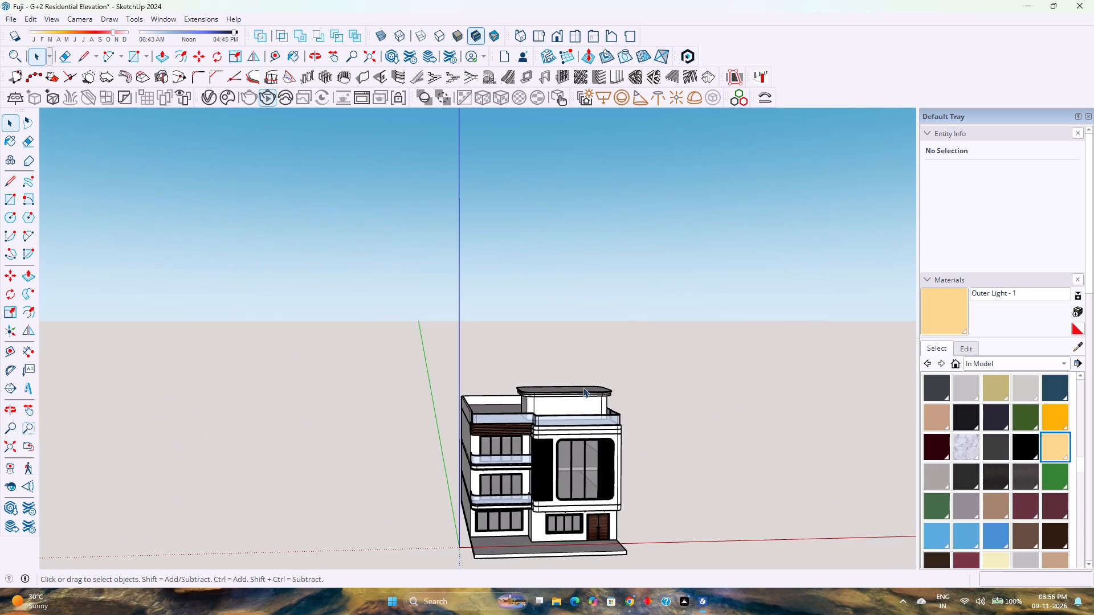
Save the residential elevation model.
key(ctrl+s)
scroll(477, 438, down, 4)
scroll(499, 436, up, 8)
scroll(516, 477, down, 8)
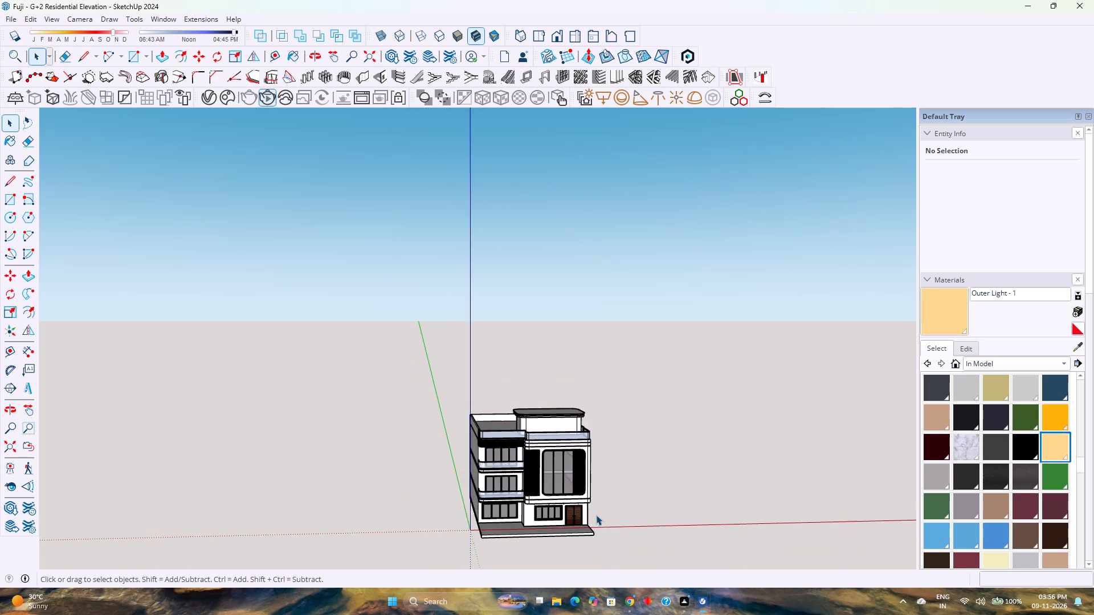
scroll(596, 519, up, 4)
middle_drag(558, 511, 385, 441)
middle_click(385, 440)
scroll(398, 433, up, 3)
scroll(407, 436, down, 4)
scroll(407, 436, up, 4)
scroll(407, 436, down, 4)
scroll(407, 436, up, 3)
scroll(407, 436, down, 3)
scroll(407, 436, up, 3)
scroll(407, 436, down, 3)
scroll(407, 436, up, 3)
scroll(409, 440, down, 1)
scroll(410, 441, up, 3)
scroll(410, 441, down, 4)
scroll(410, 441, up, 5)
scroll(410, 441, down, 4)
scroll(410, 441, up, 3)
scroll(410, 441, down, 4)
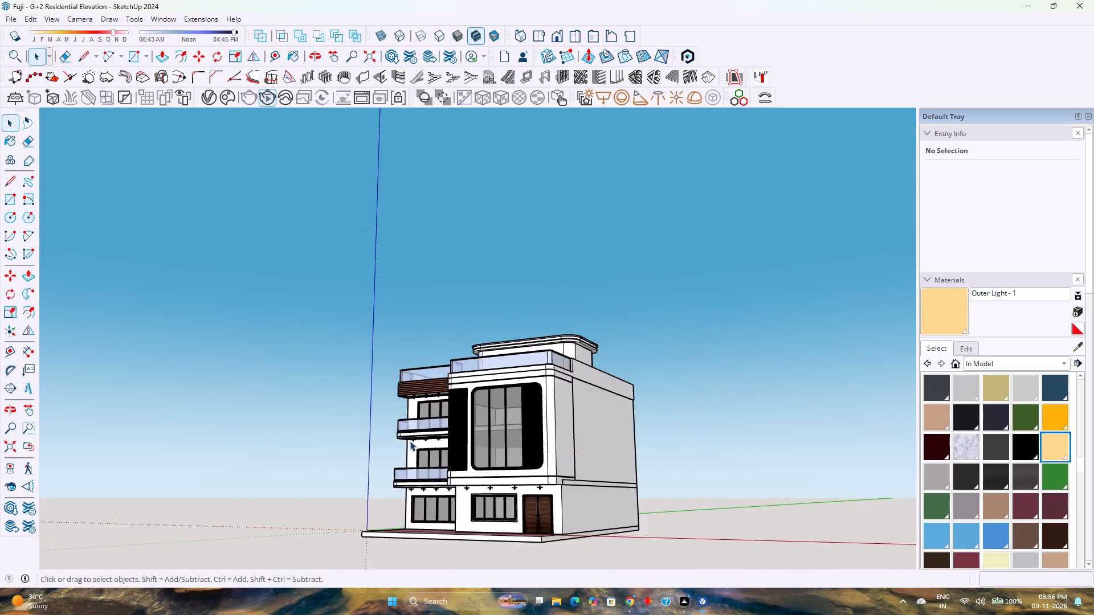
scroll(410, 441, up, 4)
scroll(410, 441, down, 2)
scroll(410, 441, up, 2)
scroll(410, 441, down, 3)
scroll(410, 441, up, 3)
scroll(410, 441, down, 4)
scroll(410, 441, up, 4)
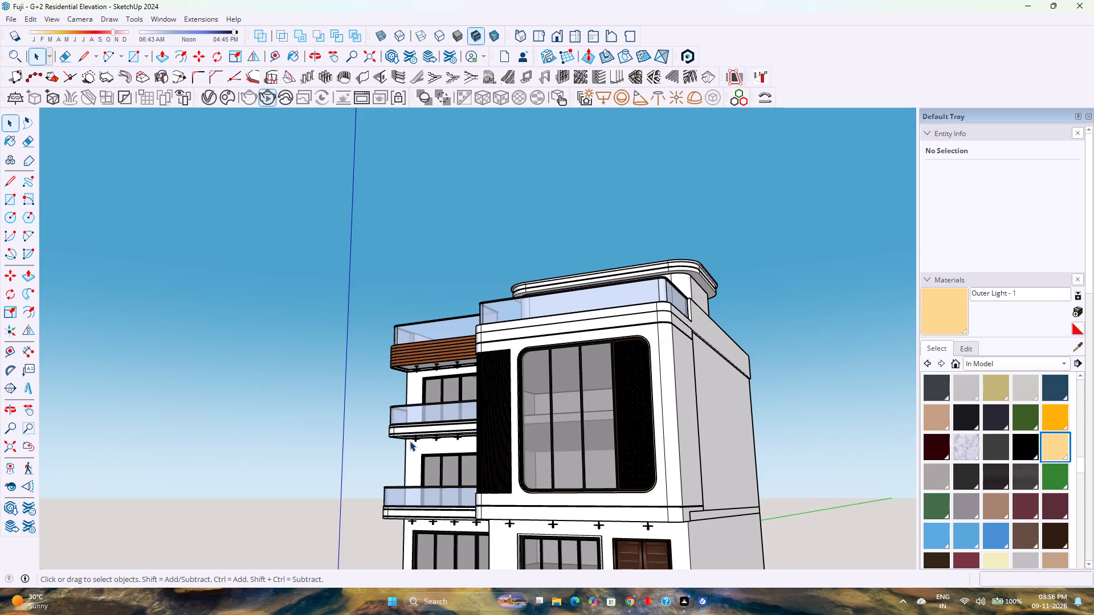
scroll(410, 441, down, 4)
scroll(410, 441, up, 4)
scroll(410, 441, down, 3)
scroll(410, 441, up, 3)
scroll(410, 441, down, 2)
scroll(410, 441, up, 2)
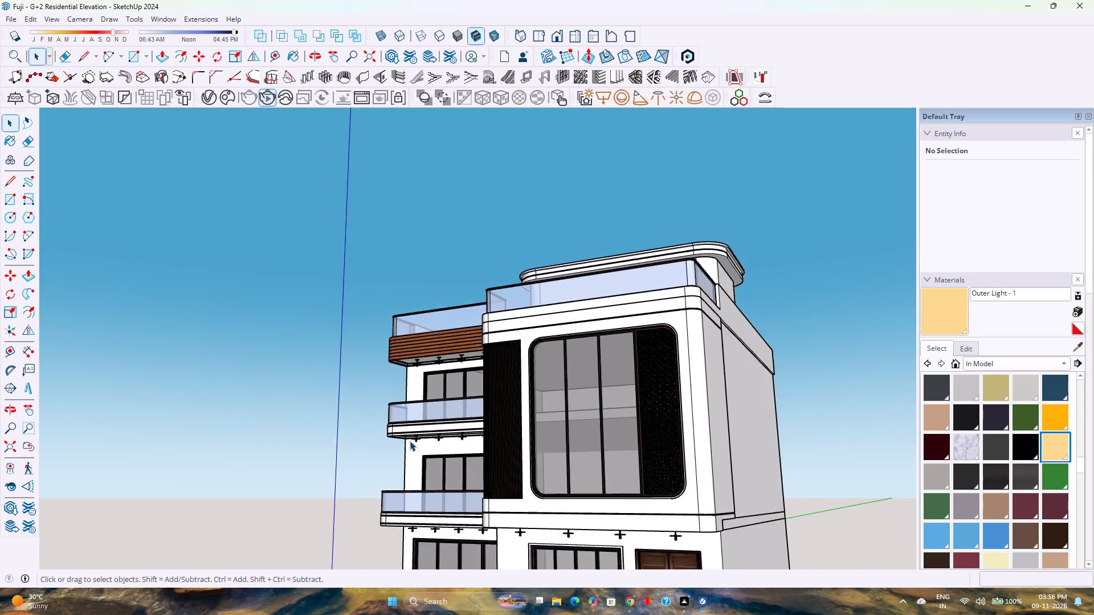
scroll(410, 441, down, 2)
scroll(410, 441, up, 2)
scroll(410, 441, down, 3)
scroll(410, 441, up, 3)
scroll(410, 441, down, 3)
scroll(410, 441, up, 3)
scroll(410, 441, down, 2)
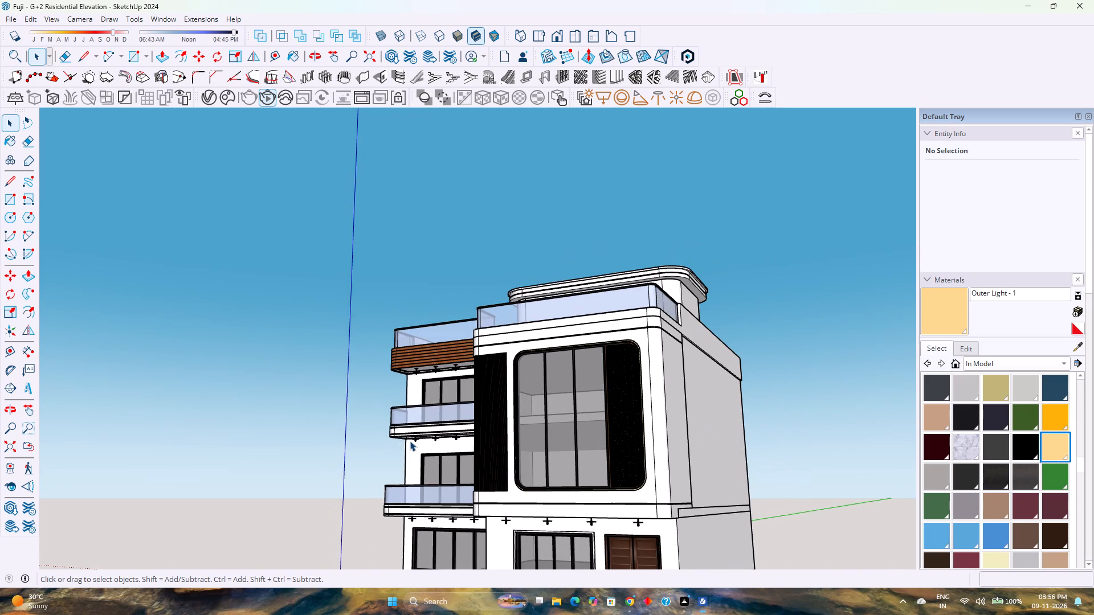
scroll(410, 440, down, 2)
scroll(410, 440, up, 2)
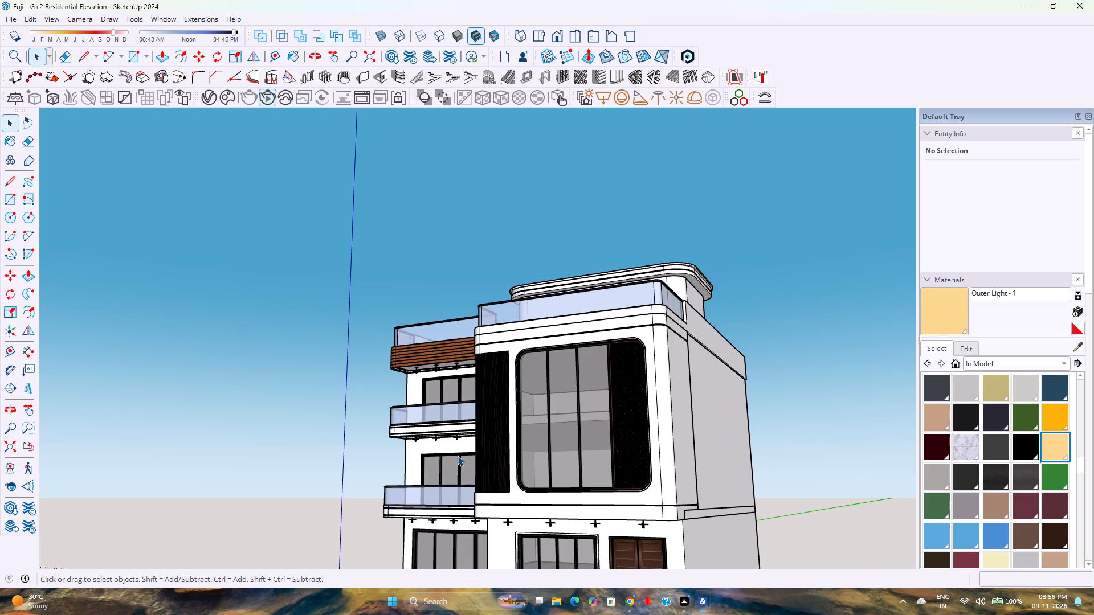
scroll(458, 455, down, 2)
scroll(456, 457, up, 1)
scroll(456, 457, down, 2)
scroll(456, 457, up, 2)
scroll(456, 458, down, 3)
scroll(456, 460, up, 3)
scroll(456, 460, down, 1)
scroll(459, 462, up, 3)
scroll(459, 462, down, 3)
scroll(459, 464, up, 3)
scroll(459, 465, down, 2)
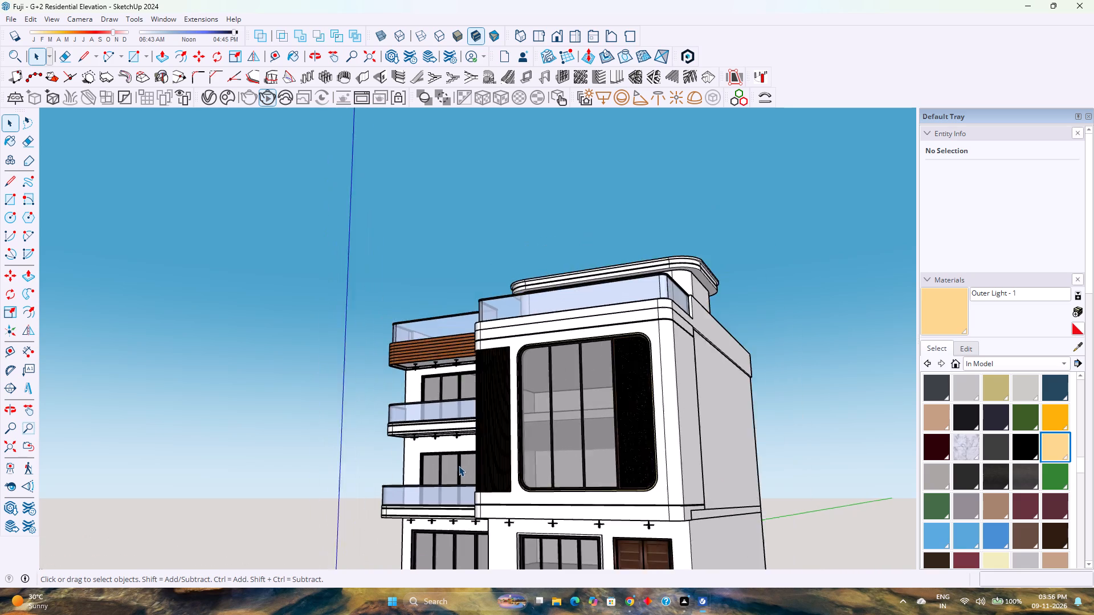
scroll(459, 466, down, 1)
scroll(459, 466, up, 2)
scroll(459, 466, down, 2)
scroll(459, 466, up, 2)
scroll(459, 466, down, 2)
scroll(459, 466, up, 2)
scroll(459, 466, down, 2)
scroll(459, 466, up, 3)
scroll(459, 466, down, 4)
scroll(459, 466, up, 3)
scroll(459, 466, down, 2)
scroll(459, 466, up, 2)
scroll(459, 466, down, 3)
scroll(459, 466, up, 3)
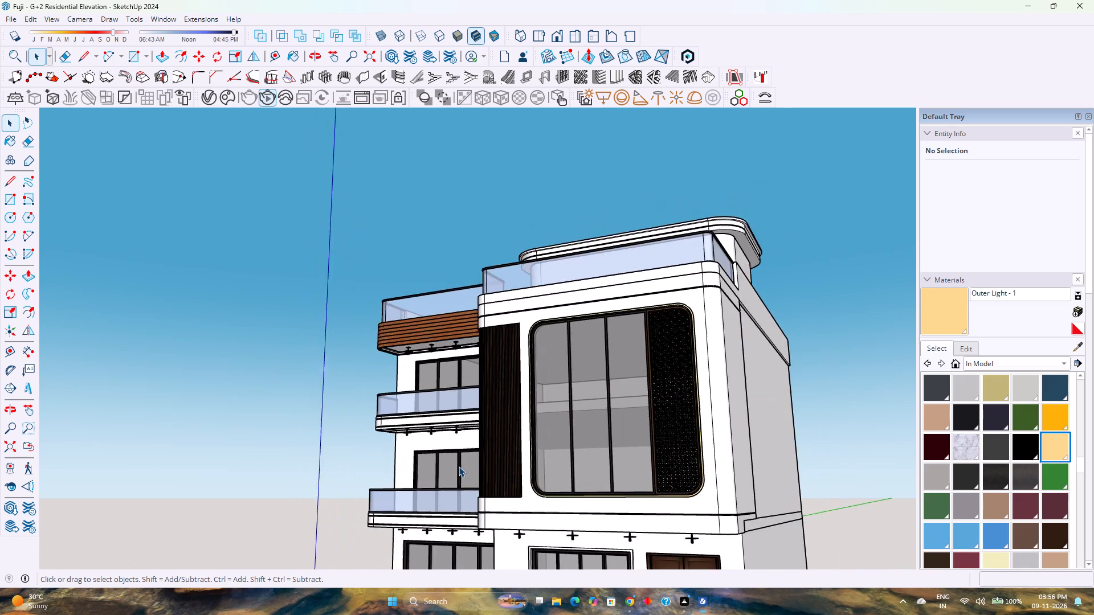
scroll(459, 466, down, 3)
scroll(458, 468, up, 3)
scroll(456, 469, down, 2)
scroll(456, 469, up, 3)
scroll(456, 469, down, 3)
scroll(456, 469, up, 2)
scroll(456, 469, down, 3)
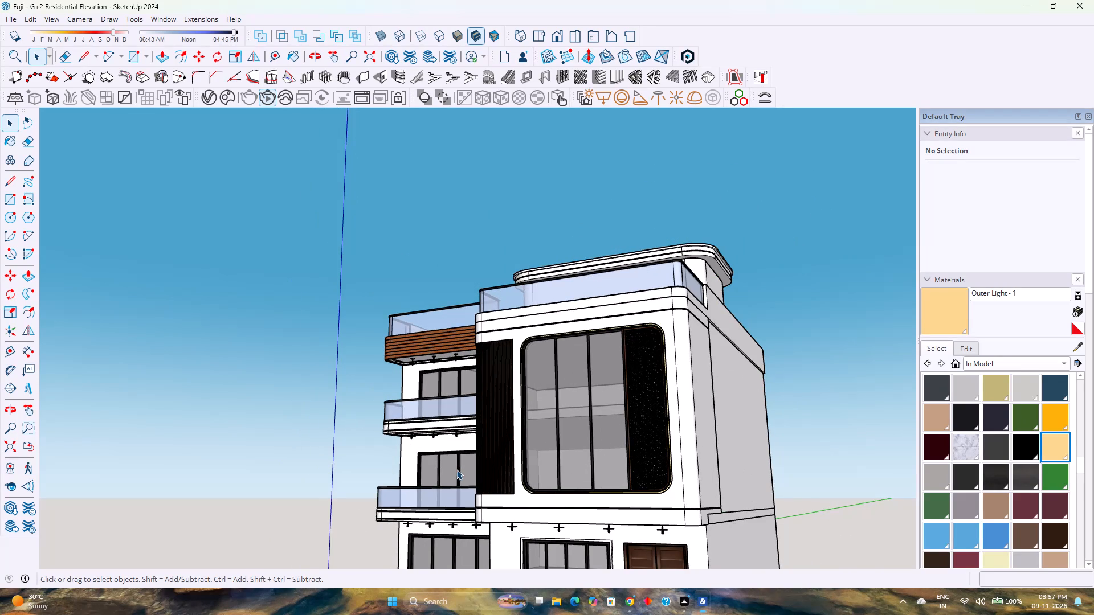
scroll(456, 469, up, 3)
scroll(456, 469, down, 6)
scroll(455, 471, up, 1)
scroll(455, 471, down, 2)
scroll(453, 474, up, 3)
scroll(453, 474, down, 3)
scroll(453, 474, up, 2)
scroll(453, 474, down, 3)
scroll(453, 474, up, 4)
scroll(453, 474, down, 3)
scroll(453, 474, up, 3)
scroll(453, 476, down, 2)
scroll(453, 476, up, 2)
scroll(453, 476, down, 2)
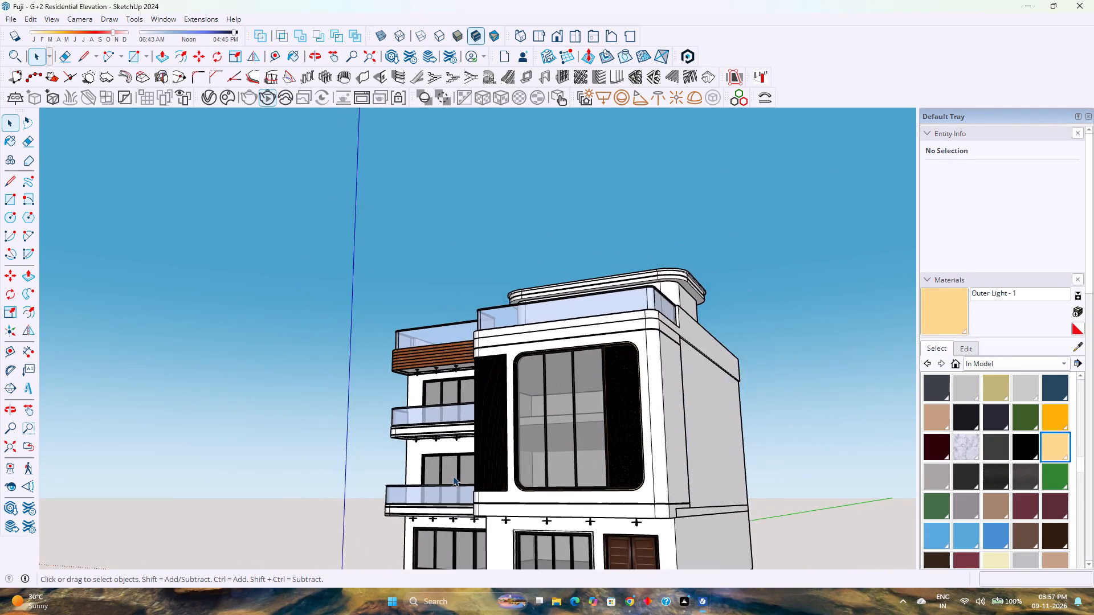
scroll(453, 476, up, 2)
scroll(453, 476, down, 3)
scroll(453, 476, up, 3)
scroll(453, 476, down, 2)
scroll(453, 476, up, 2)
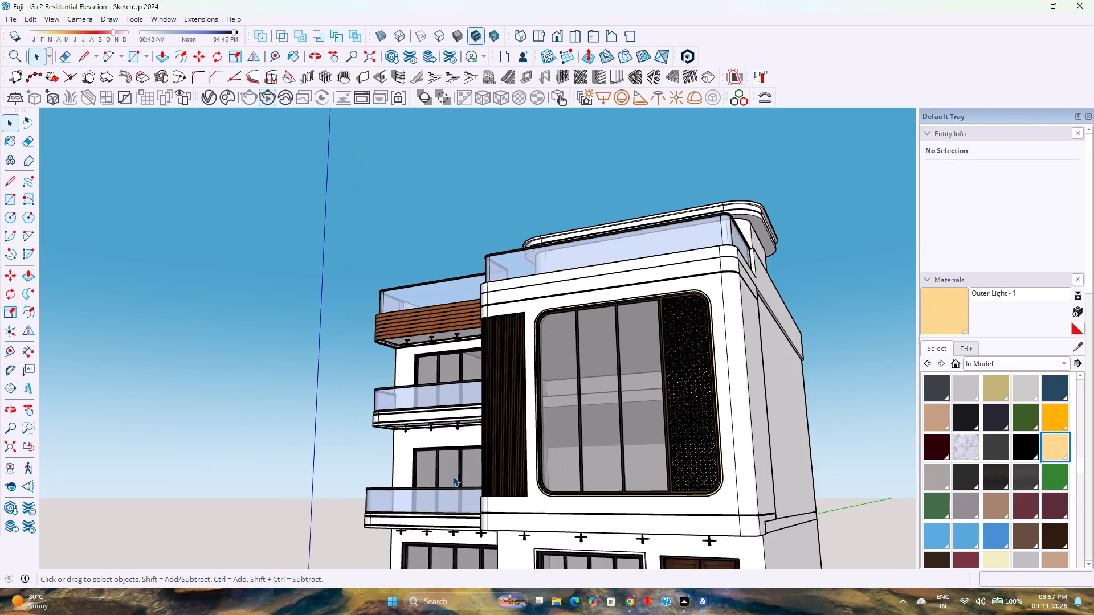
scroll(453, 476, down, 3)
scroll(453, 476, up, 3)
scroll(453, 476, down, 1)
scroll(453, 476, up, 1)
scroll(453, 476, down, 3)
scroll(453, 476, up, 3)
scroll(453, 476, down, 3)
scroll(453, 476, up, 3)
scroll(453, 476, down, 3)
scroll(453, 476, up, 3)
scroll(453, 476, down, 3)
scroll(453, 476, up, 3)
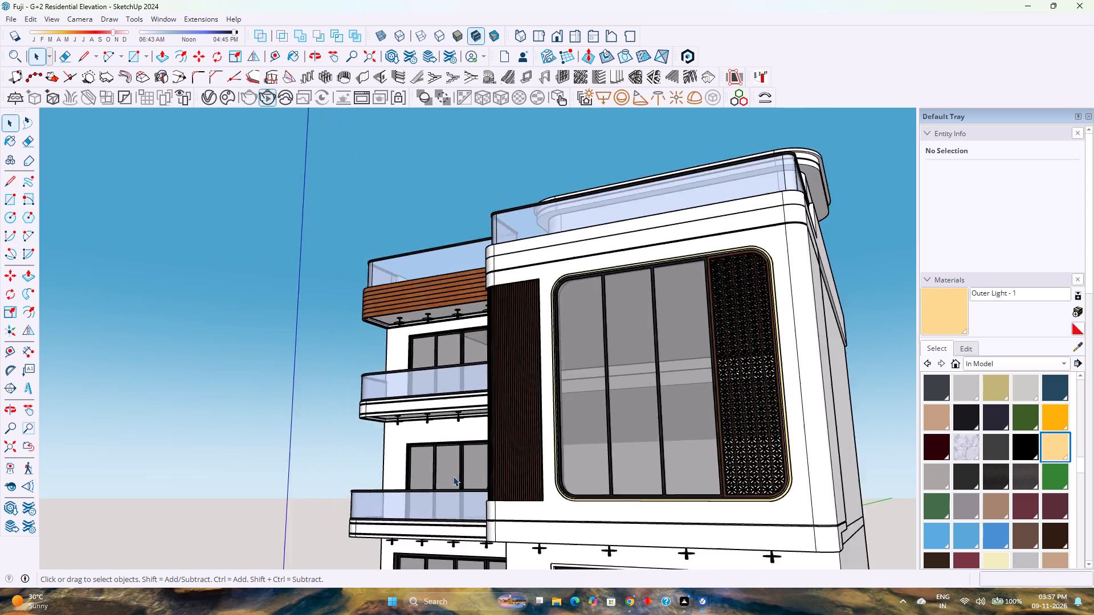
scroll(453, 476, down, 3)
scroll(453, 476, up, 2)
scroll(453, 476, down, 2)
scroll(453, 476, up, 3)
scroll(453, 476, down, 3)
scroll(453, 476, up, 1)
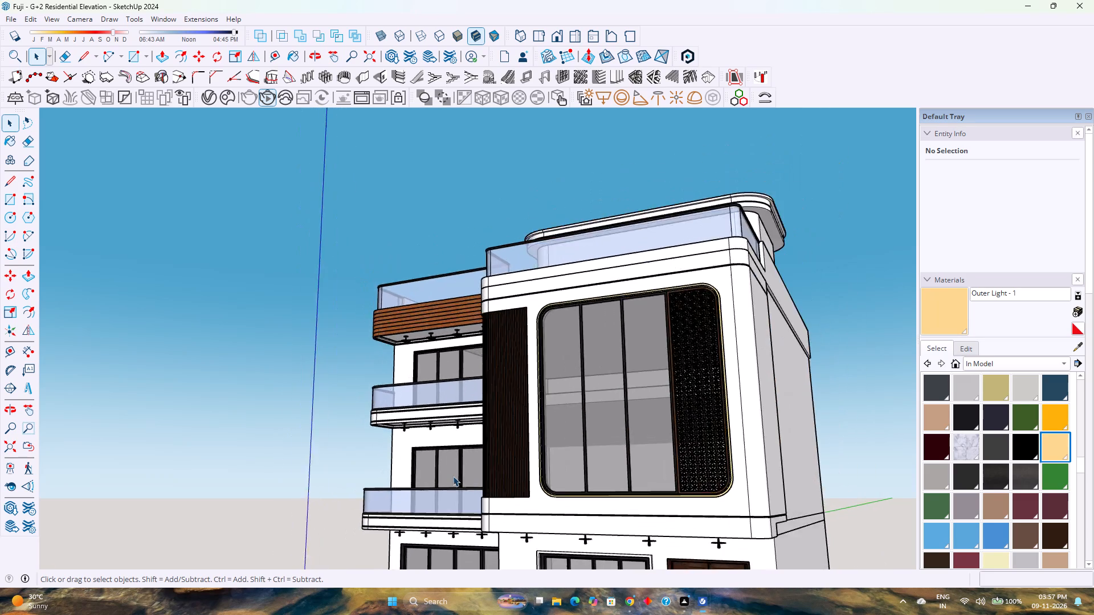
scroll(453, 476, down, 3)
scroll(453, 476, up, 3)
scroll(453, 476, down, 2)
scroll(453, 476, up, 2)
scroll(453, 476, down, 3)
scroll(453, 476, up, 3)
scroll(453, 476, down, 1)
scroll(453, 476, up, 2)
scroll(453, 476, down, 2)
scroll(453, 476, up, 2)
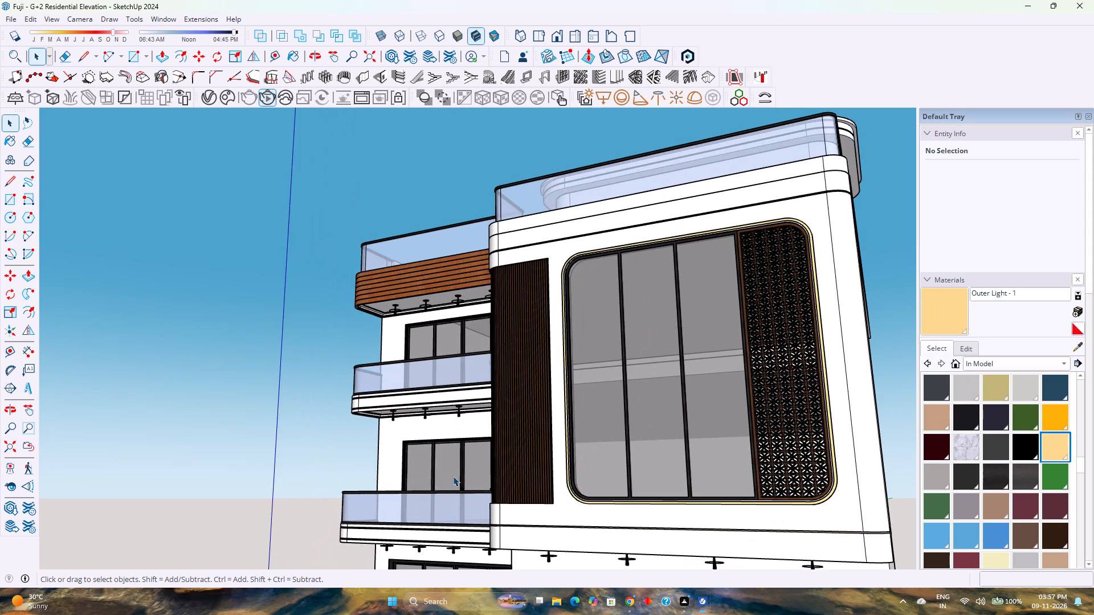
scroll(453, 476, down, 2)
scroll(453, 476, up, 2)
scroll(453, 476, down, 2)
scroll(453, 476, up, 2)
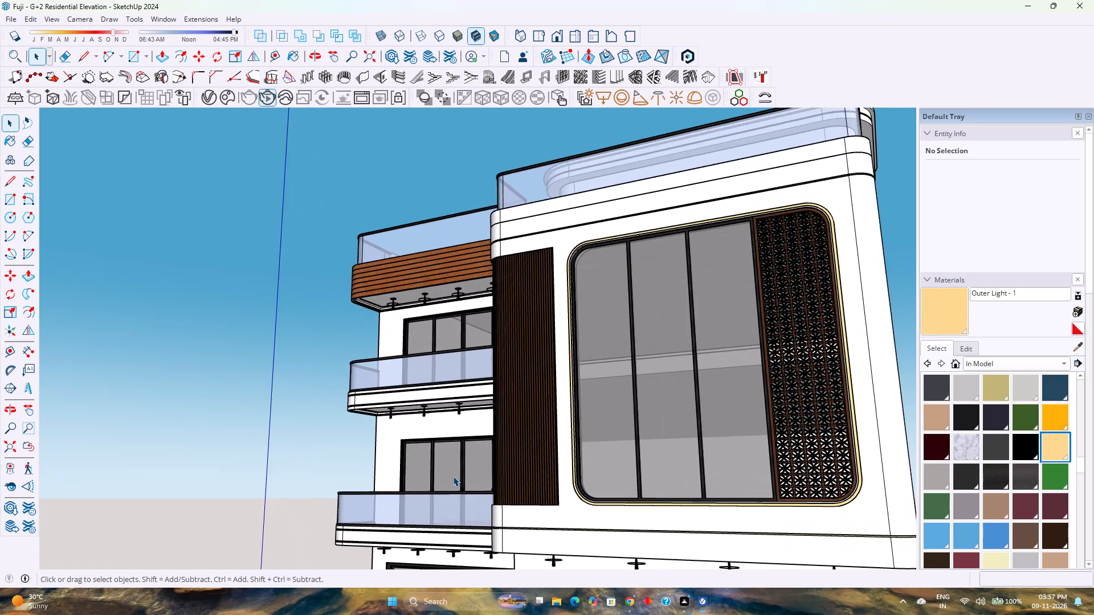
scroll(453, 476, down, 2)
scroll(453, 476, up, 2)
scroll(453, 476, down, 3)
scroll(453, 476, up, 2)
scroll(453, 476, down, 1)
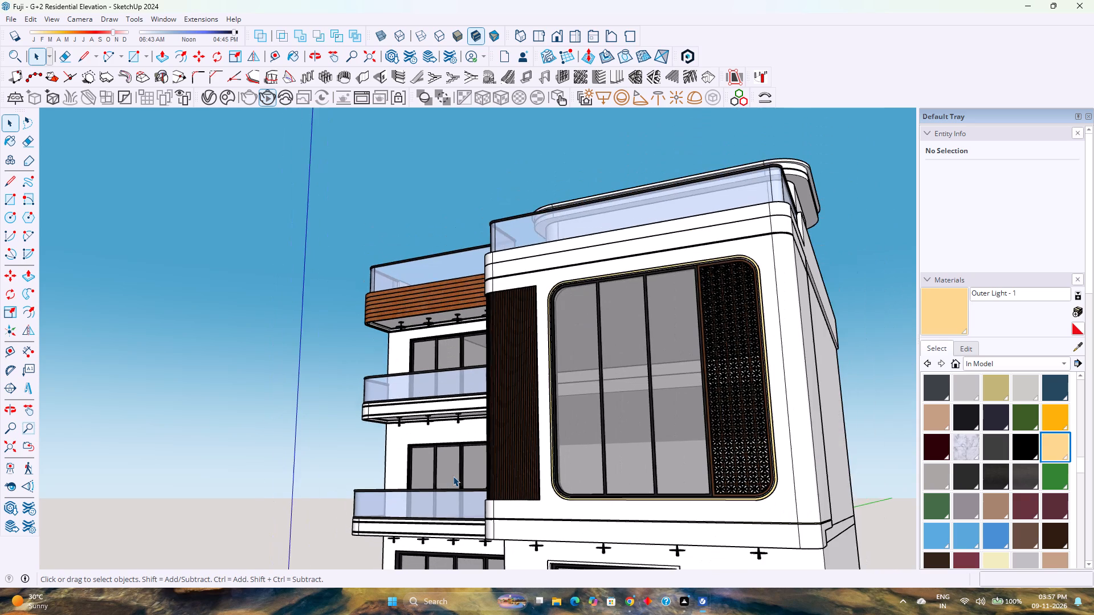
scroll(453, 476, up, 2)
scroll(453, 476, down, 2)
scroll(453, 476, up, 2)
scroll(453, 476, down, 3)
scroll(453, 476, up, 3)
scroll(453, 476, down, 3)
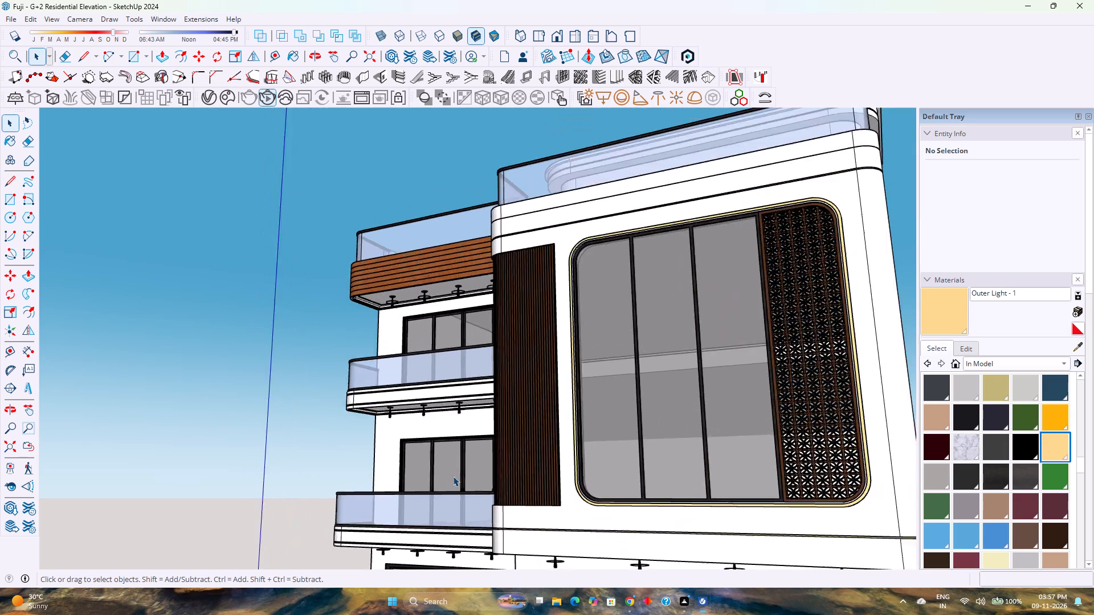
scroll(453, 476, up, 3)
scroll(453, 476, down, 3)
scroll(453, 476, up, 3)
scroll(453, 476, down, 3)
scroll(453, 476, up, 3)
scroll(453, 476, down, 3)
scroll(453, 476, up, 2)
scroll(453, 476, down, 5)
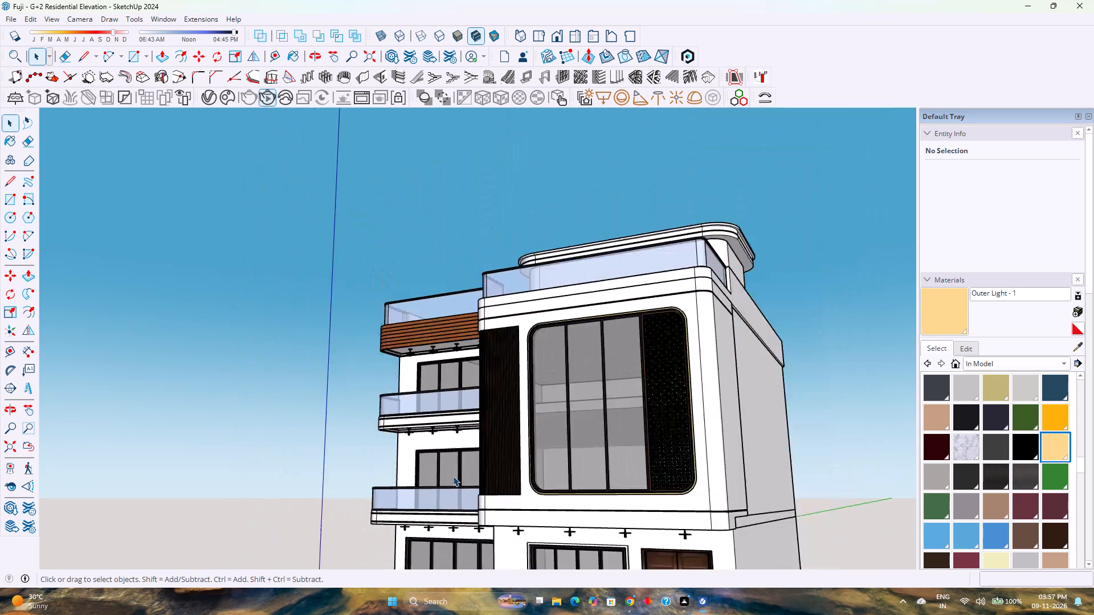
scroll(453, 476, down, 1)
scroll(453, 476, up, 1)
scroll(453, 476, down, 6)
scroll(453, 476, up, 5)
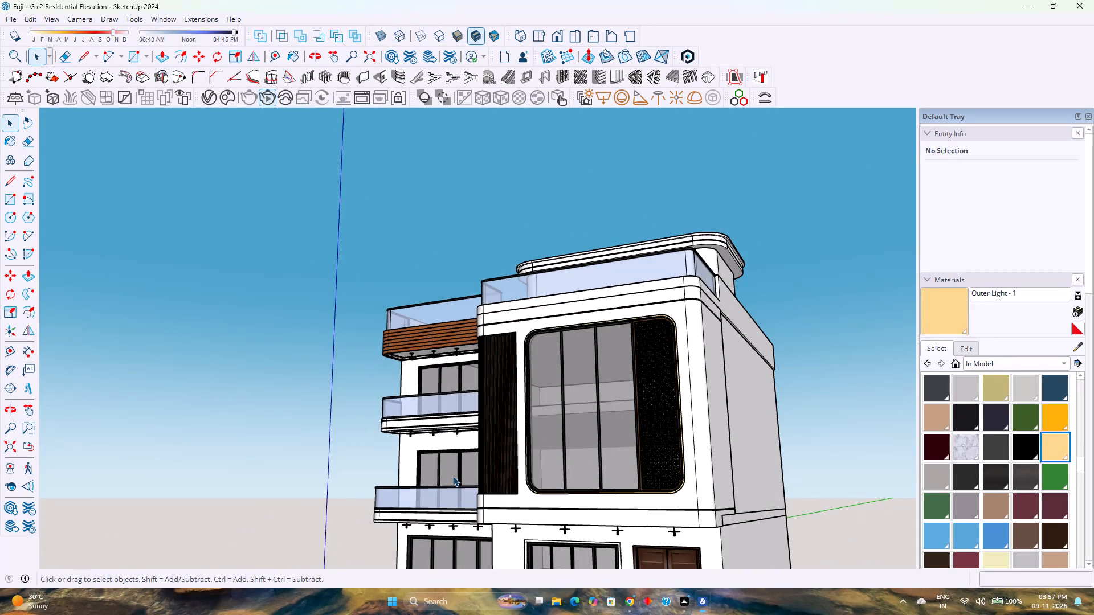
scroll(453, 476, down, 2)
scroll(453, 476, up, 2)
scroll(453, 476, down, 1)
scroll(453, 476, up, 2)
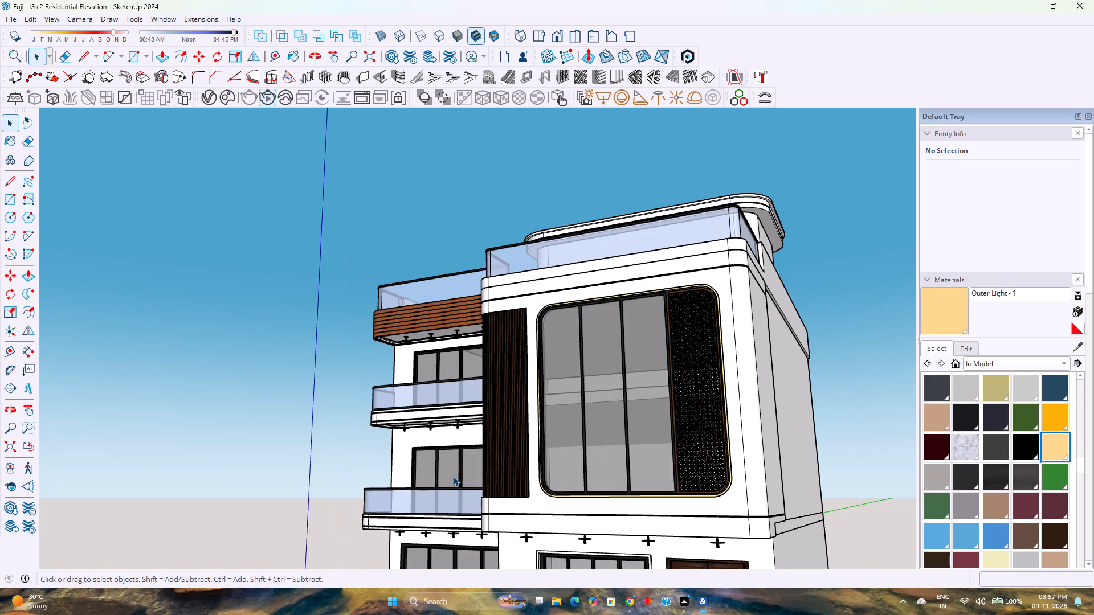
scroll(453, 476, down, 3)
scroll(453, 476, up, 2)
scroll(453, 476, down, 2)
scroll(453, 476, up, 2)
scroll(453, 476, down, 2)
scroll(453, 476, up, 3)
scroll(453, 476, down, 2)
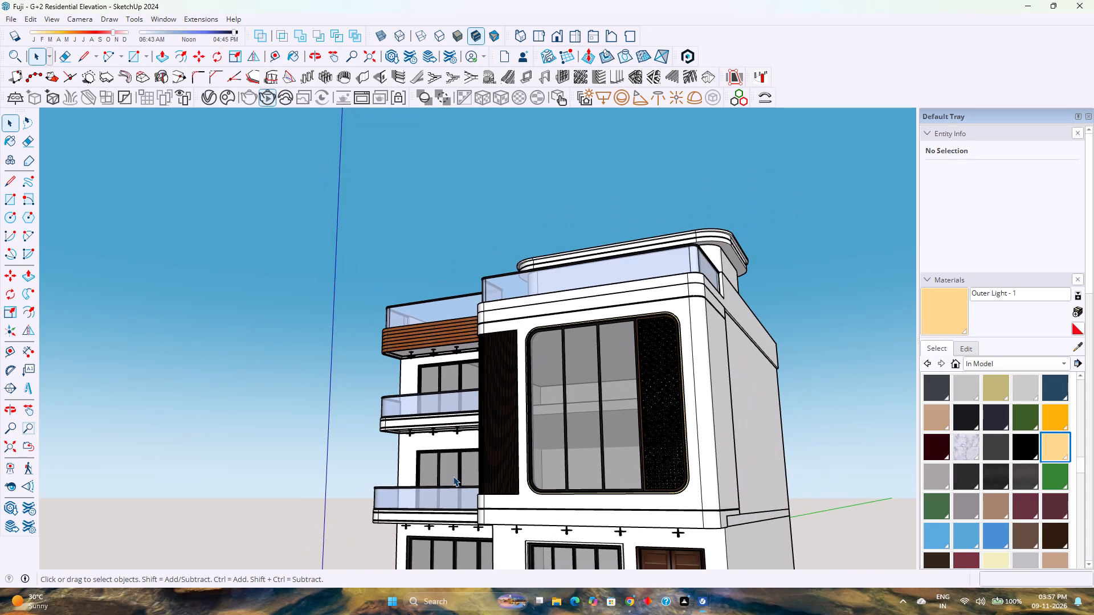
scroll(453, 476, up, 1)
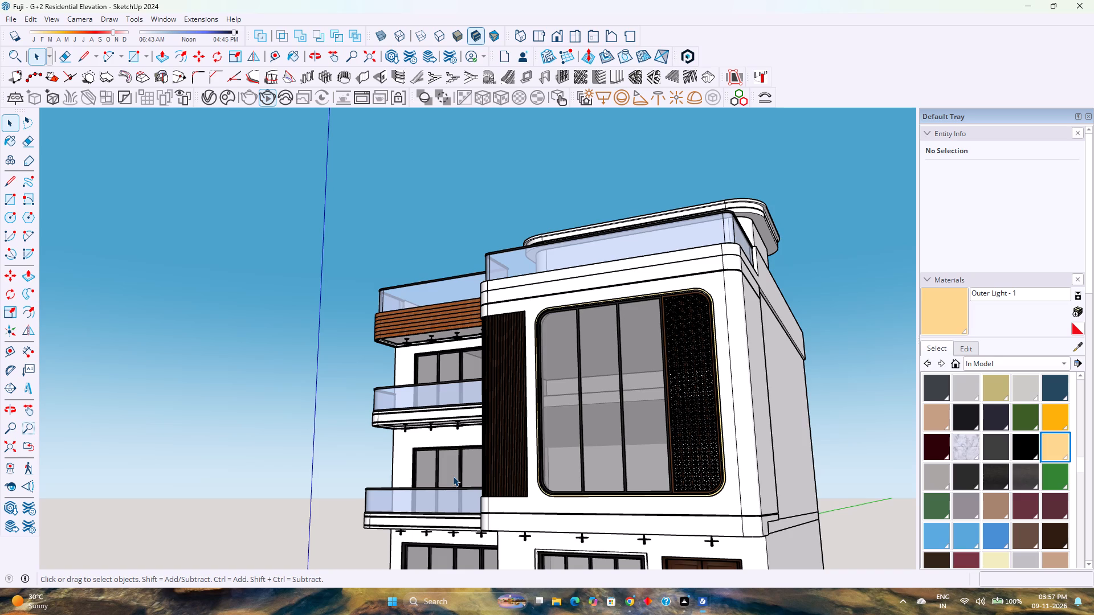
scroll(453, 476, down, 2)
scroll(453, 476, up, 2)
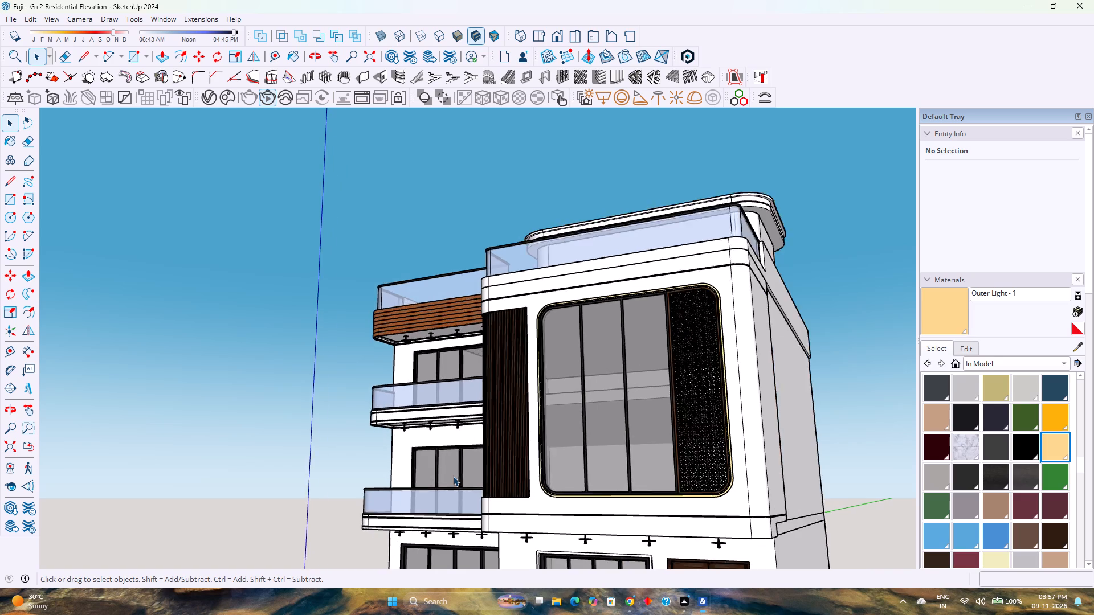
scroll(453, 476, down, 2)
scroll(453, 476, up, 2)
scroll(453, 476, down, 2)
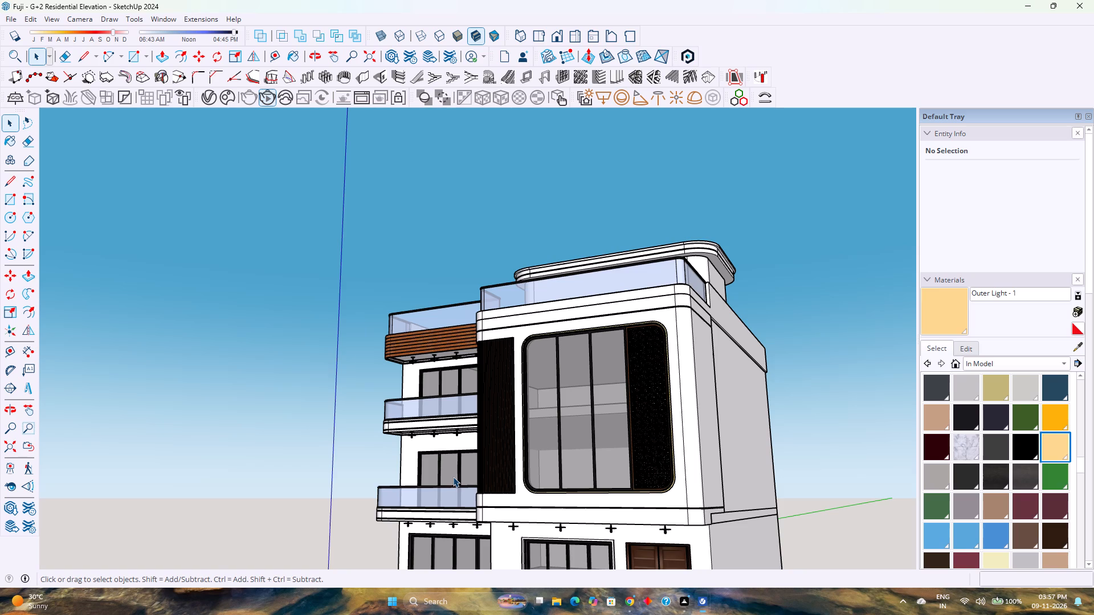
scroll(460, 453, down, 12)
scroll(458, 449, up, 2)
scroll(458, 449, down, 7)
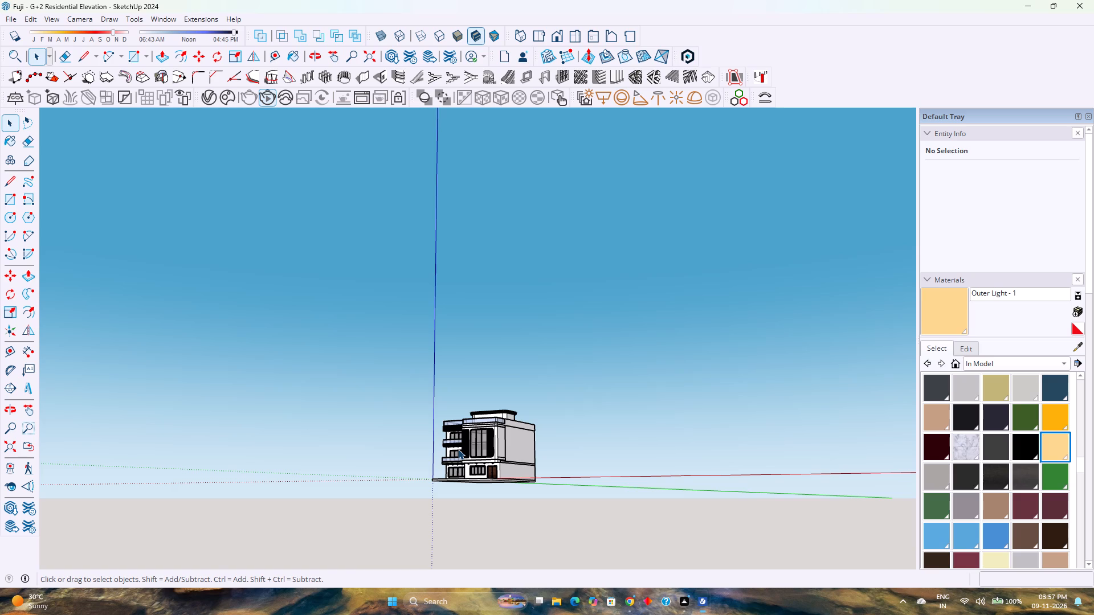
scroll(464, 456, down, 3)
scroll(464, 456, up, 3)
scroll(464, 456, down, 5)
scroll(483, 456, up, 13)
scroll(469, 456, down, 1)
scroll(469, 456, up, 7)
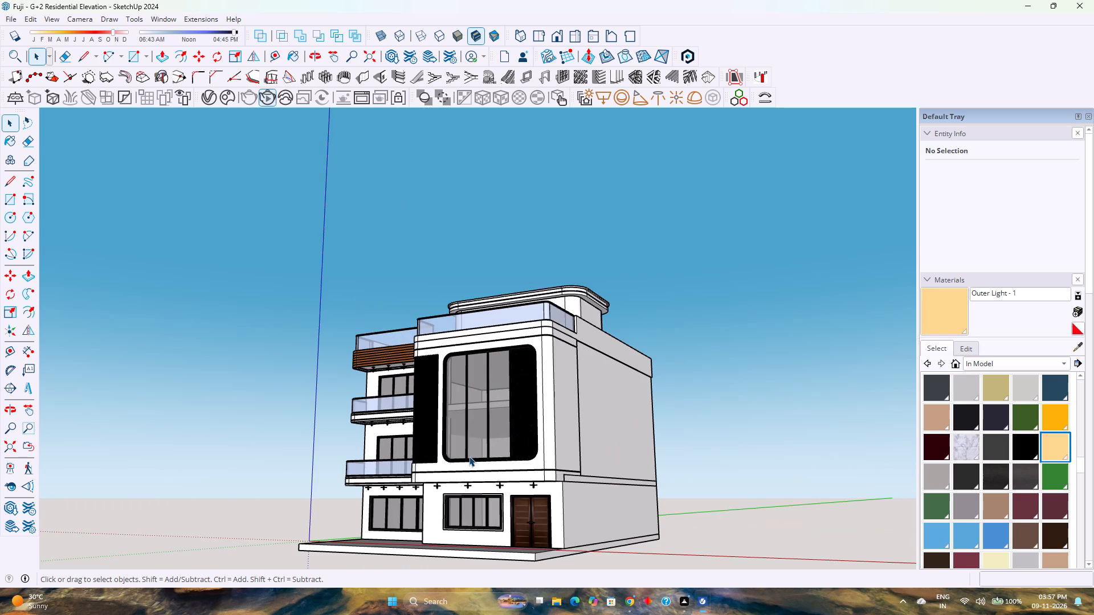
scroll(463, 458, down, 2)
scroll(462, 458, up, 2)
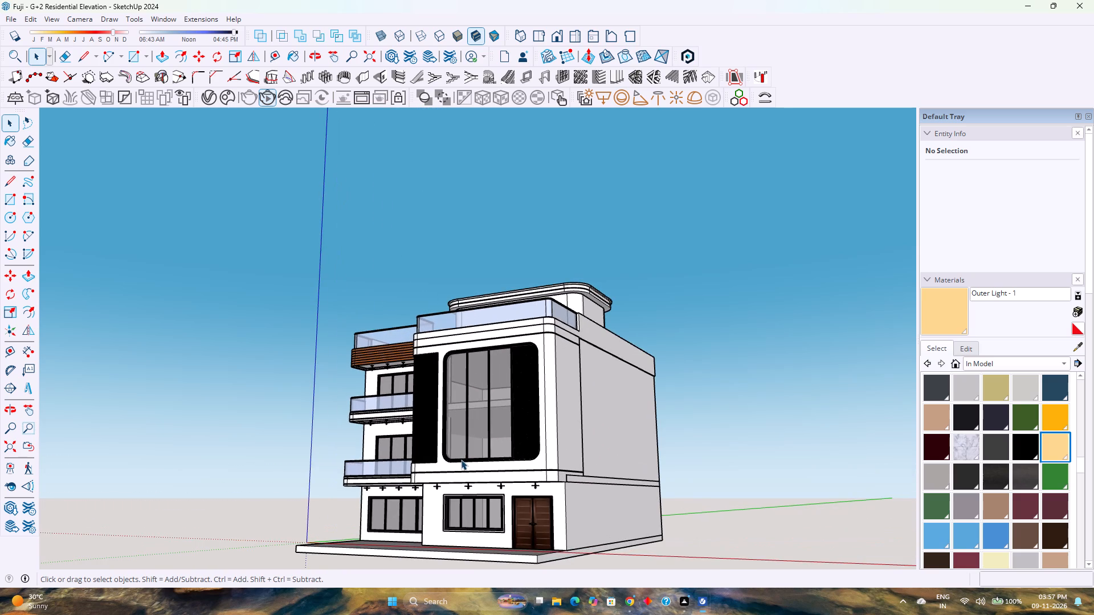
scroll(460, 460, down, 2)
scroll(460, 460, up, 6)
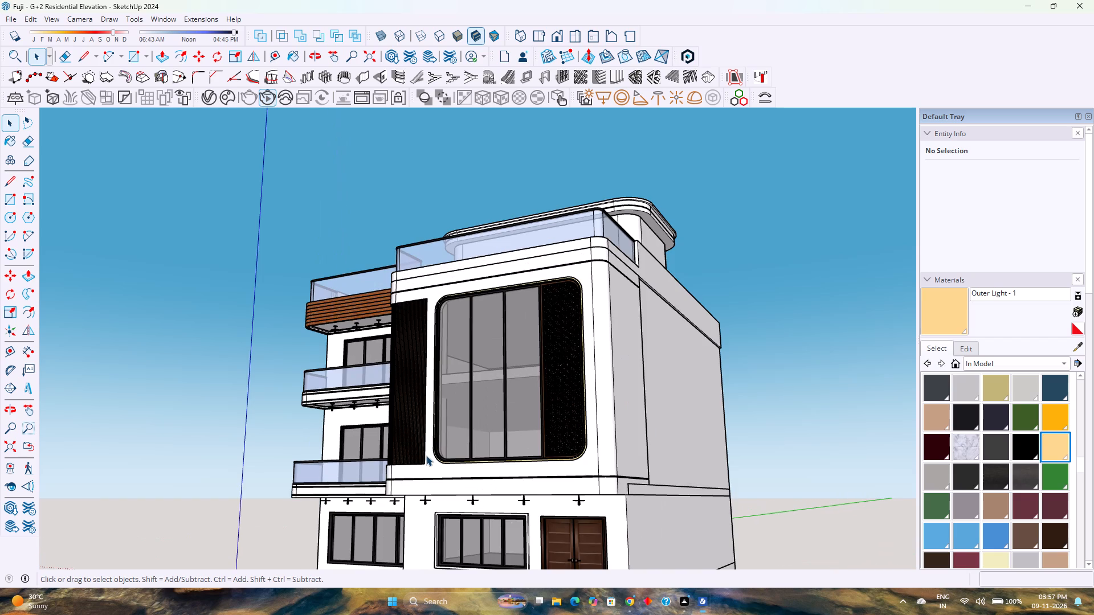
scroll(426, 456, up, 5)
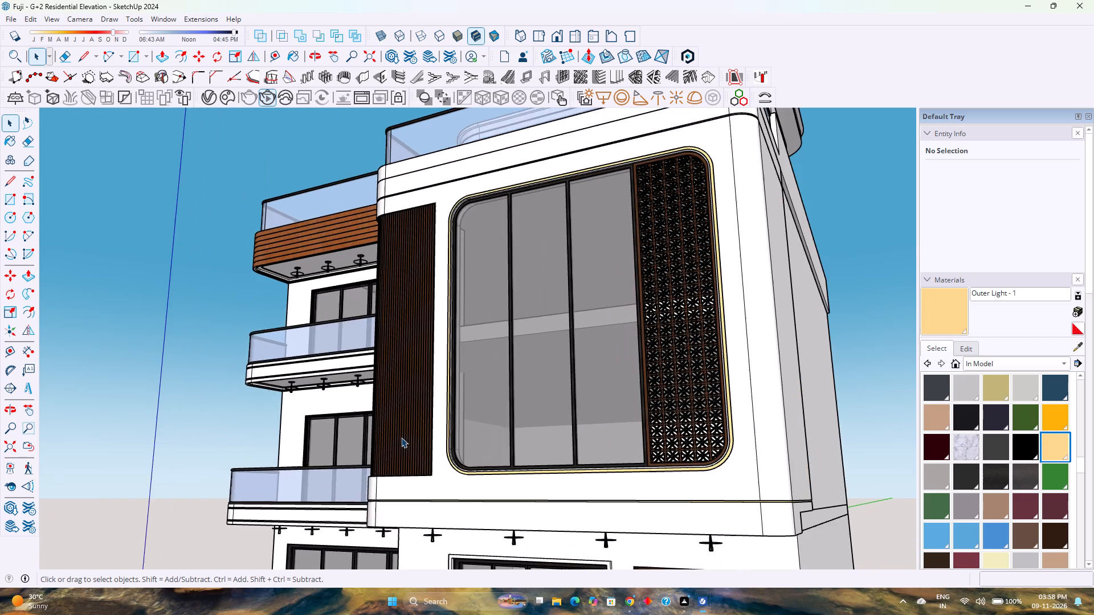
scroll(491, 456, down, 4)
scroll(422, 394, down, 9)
Open the rooftop room's overhanging slab group for editing at its rounded front corner.
middle_drag(430, 469, 704, 533)
middle_click(704, 533)
middle_click(704, 533)
scroll(228, 255, up, 3)
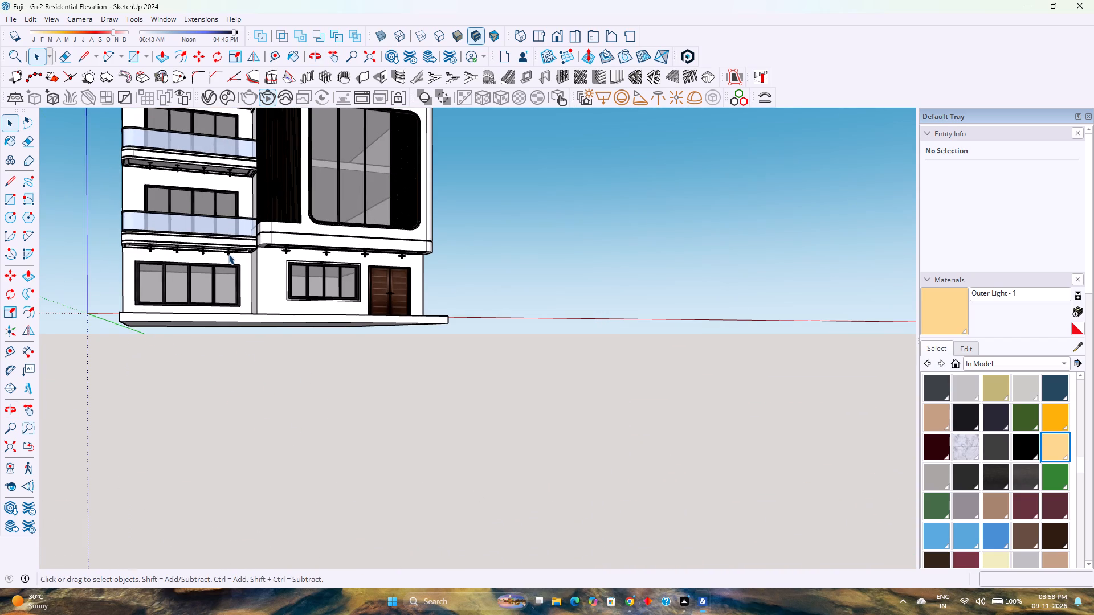
shift+middle_drag(231, 256, 428, 478)
shift+middle_click(428, 478)
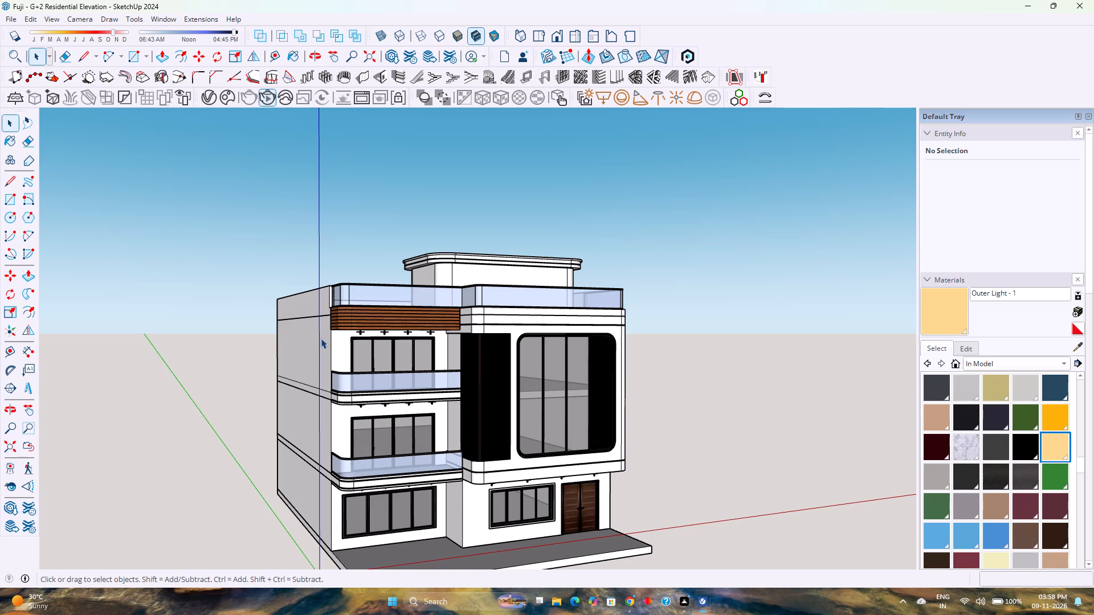
scroll(421, 243, up, 5)
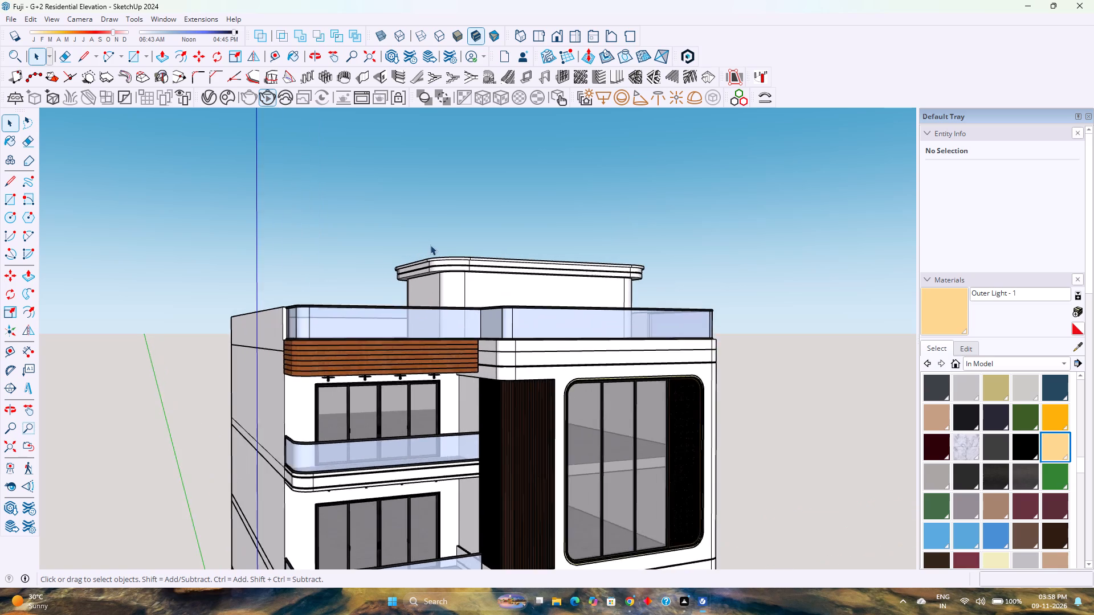
scroll(430, 245, up, 12)
middle_drag(443, 262, 378, 439)
middle_click(378, 439)
middle_drag(374, 430, 372, 423)
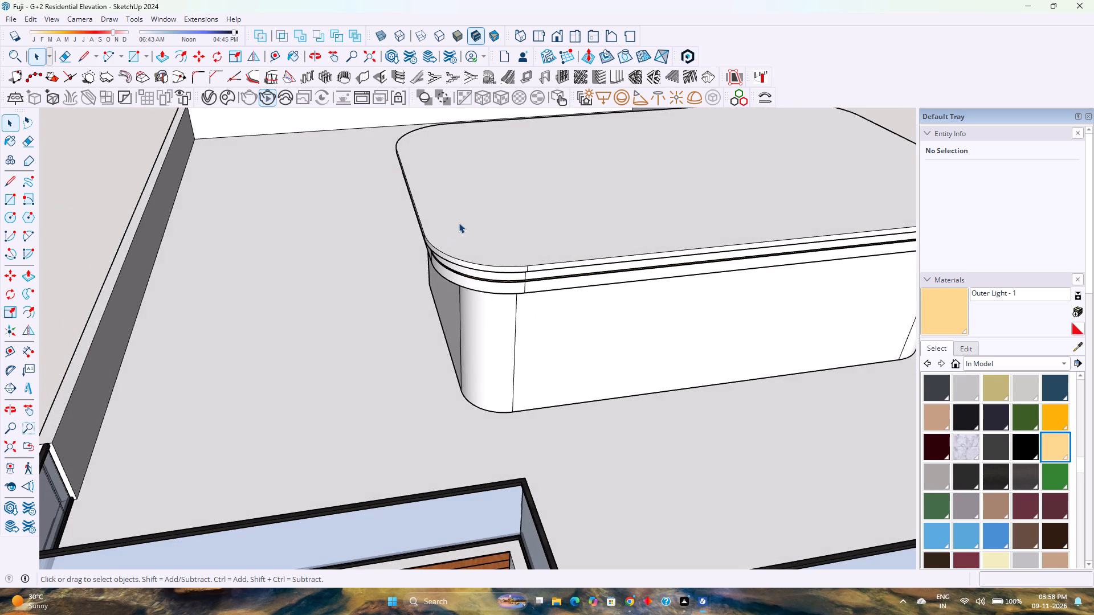
double_click(459, 223)
scroll(459, 223, up, 3)
double_click(458, 223)
click(458, 223)
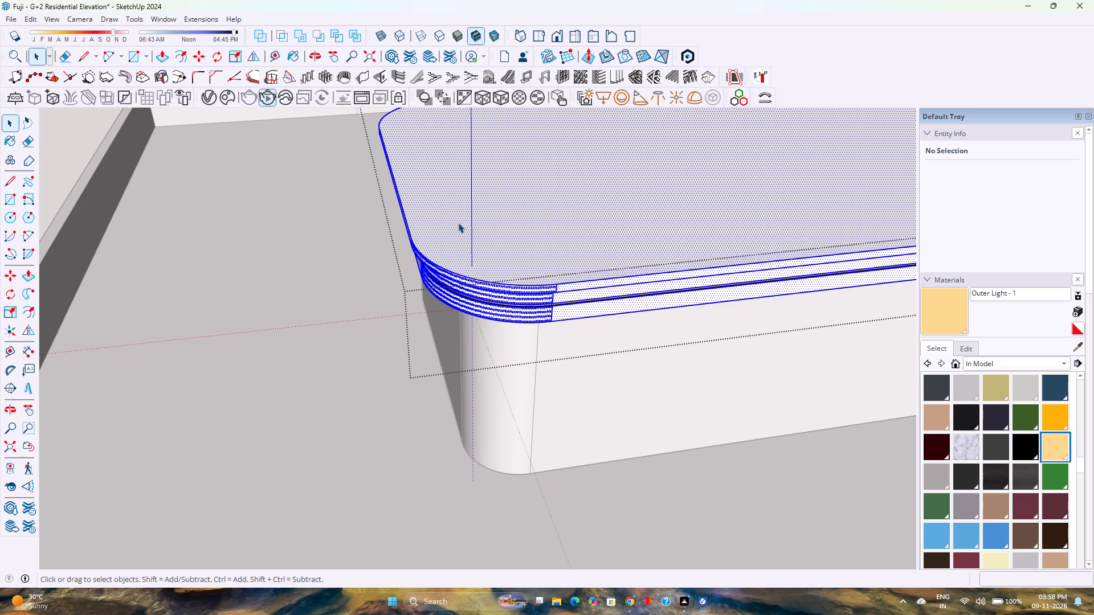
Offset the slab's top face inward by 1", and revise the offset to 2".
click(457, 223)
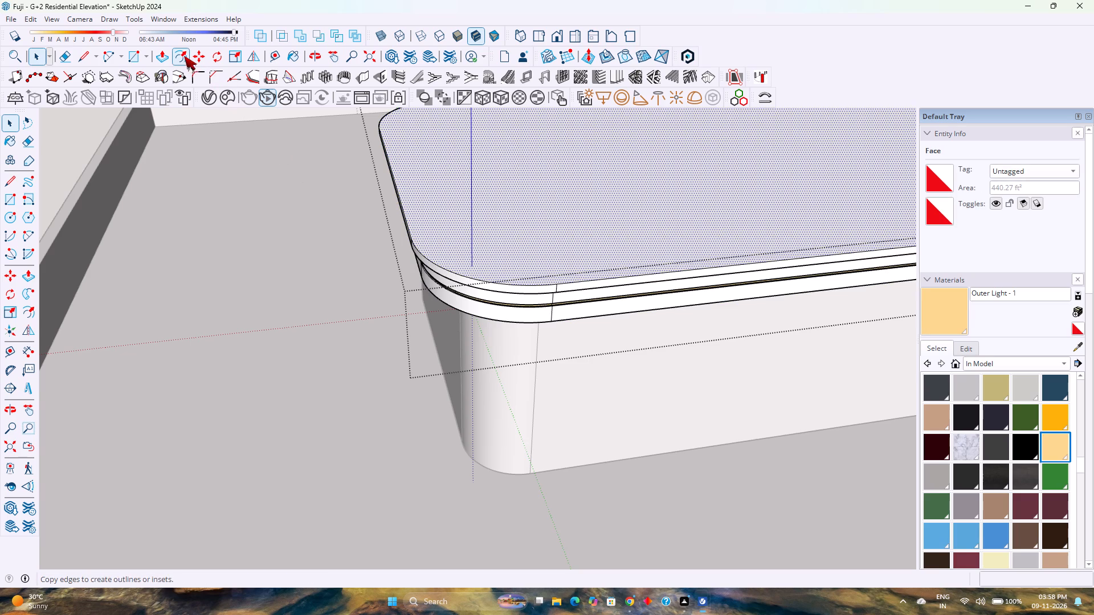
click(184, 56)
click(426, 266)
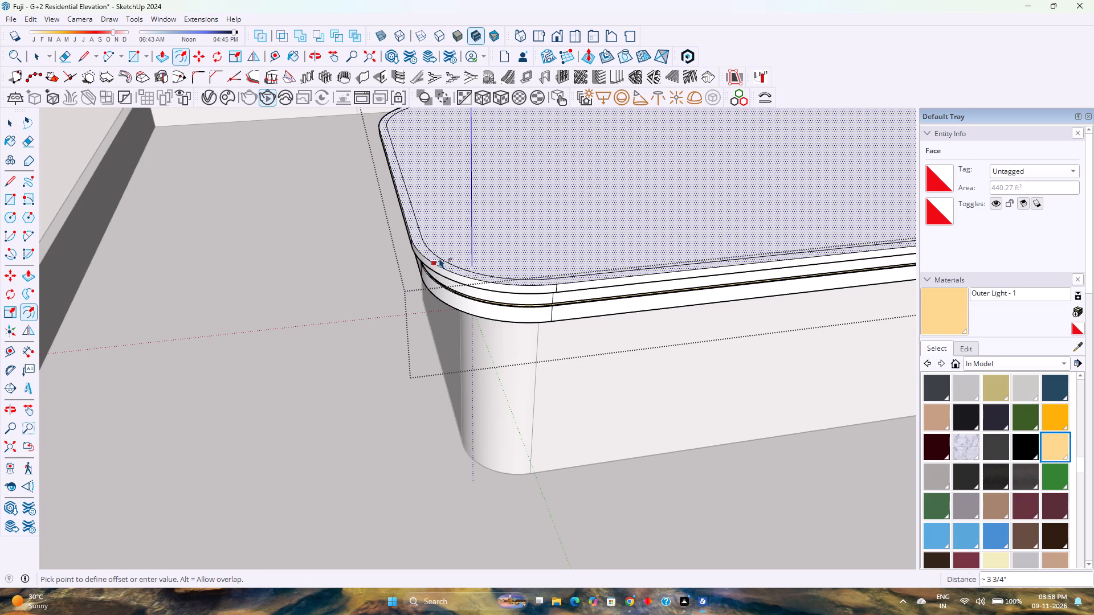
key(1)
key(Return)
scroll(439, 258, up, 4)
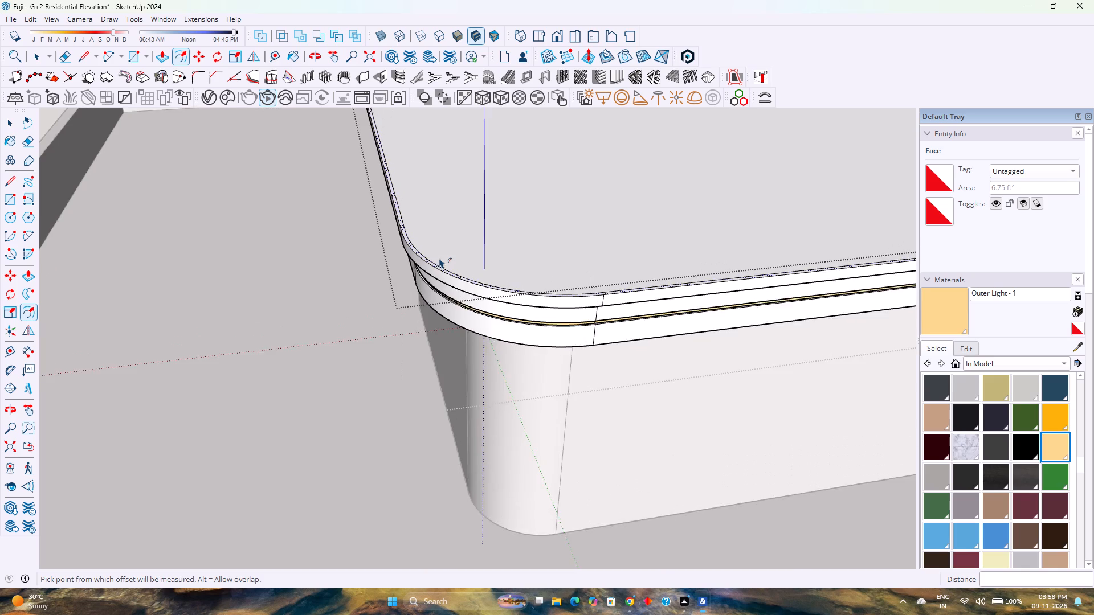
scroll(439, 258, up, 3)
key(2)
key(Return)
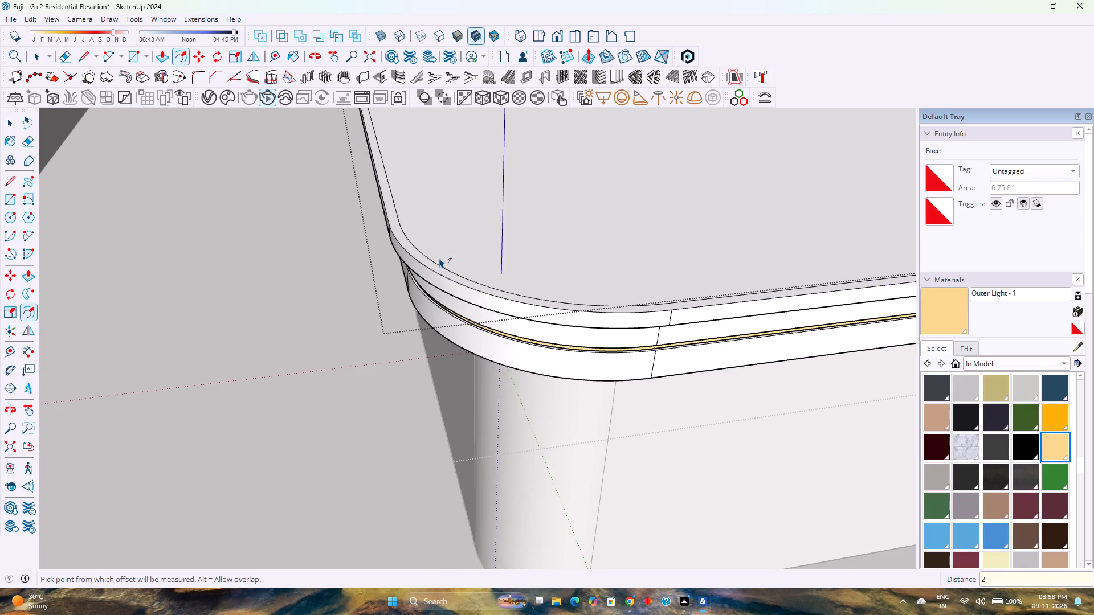
Check how far the slab's top lip projects beyond the face below, using Offset on the lip's underside.
scroll(439, 258, down, 3)
middle_click(500, 287)
middle_drag(497, 286, 488, 276)
middle_drag(399, 198, 381, 186)
middle_click(379, 184)
middle_drag(375, 182, 369, 177)
middle_click(369, 177)
middle_drag(443, 291, 385, 169)
middle_drag(383, 167, 365, 141)
middle_click(365, 141)
scroll(437, 246, up, 4)
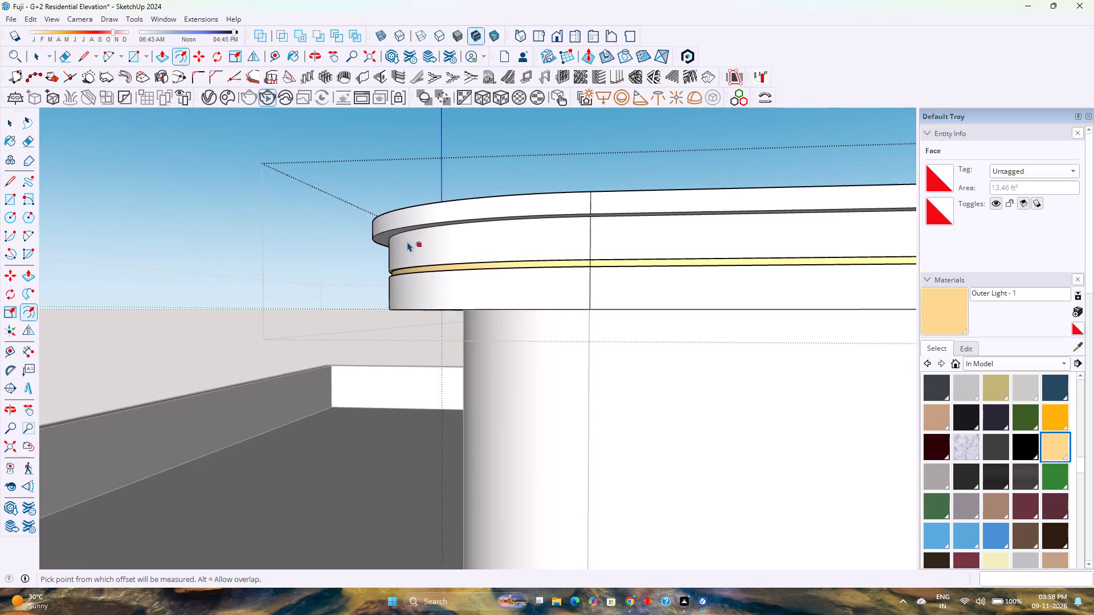
scroll(396, 239, up, 6)
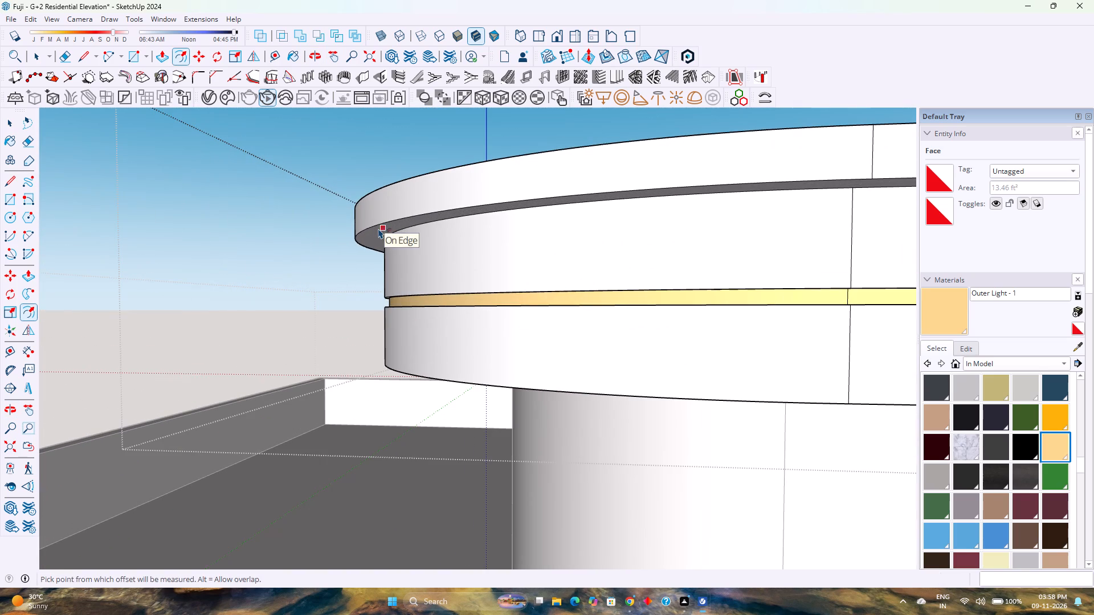
key(Escape)
click(377, 237)
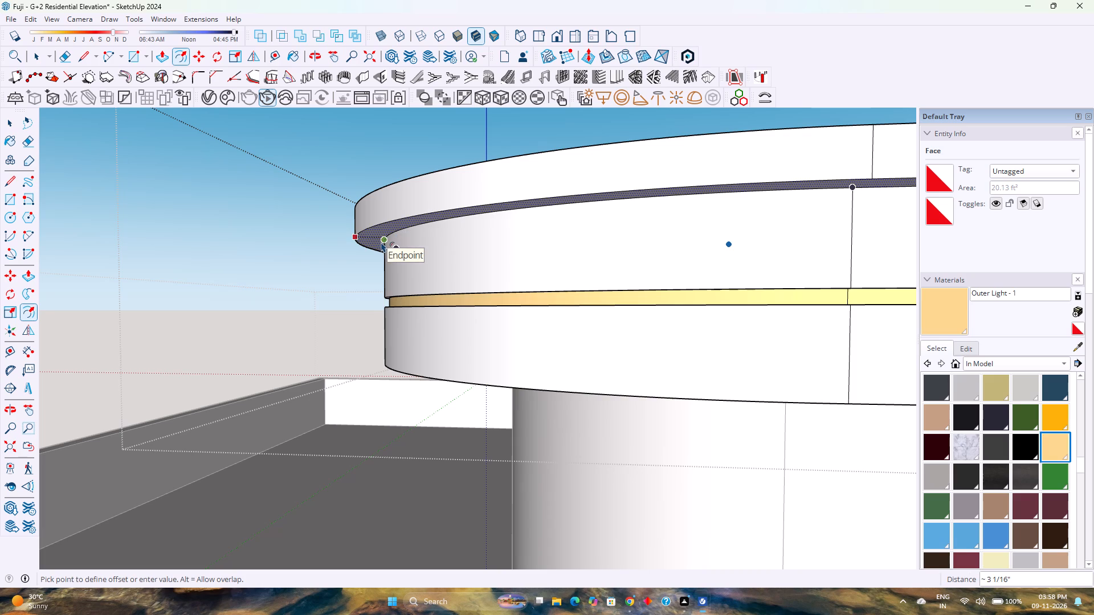
key(Escape)
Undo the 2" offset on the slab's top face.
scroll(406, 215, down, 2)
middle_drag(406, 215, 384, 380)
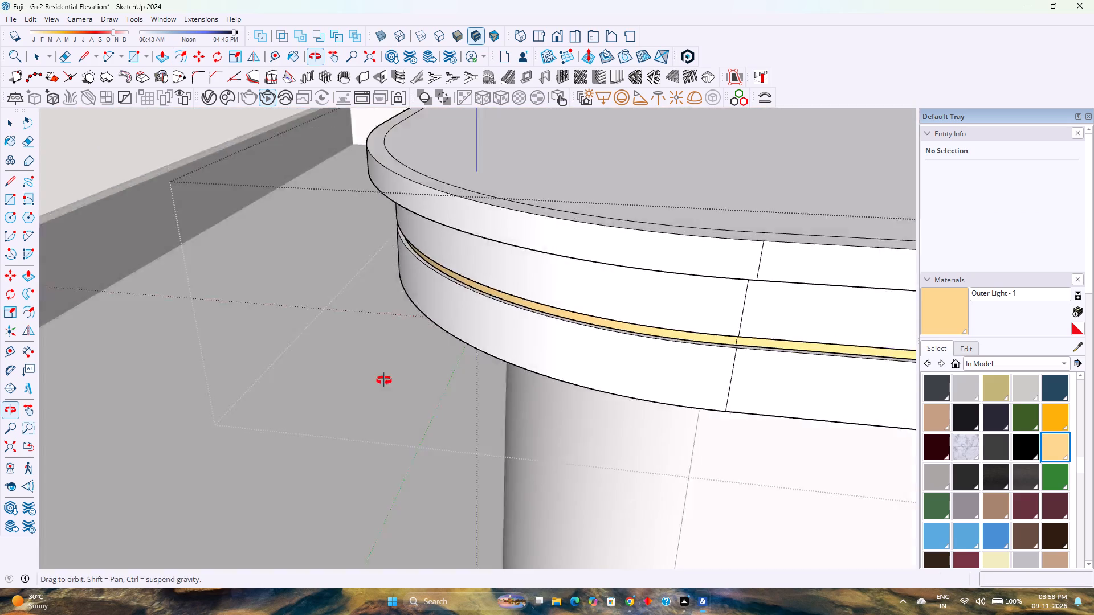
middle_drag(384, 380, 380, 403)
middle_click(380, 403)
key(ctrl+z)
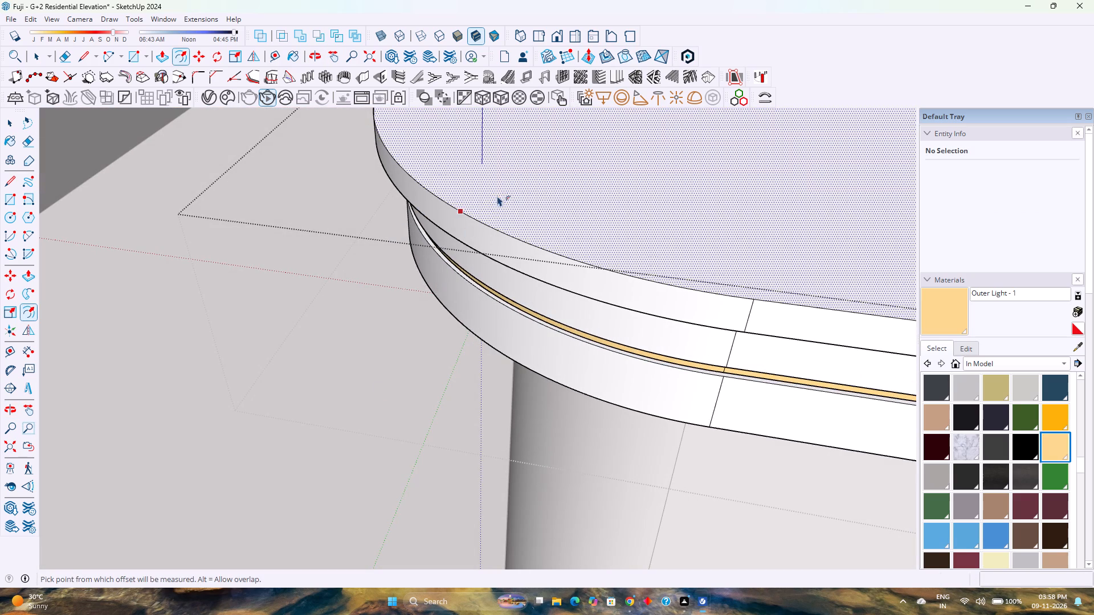
Offset the outline of the slab's top face inward by 1.5".
click(480, 208)
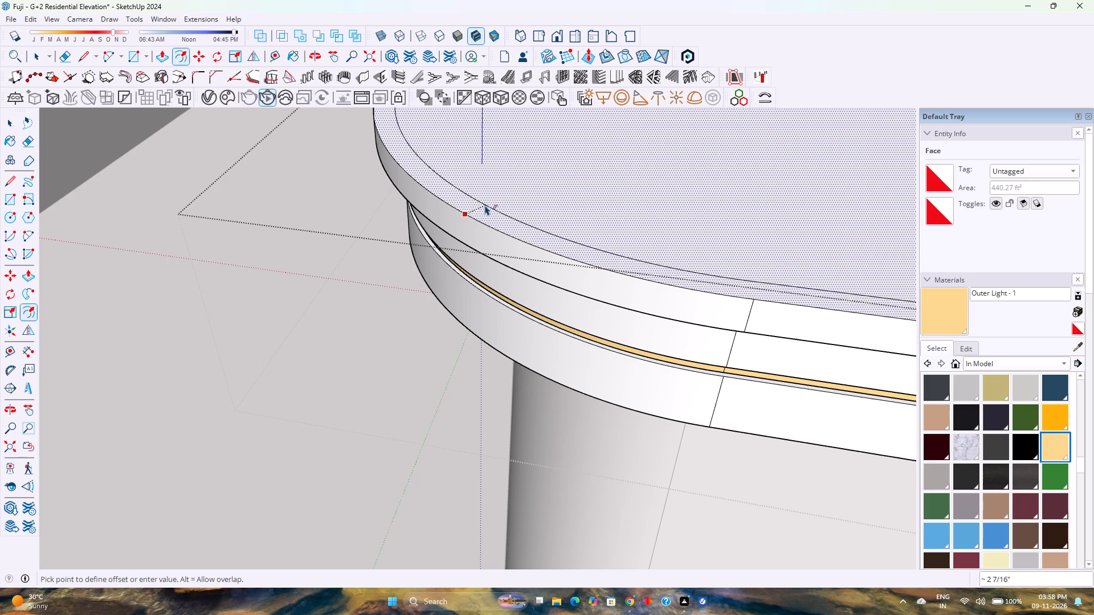
text(1.)
key(5)
key(Return)
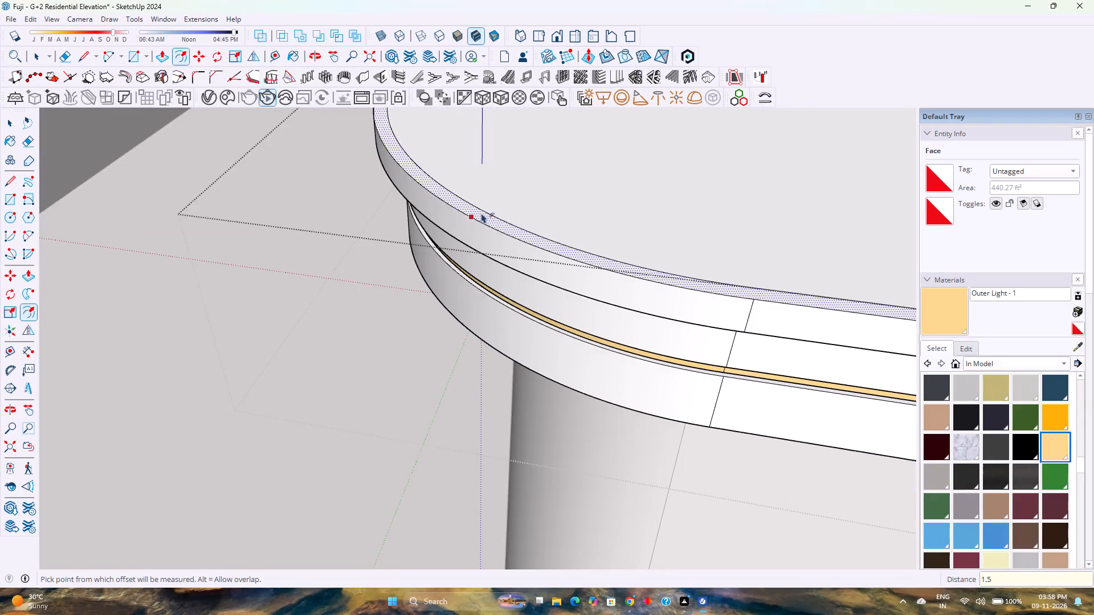
Push the narrow outer rim of the slab's top face down by 3" with Push/Pull.
scroll(499, 194, up, 1)
key(p)
key(Escape)
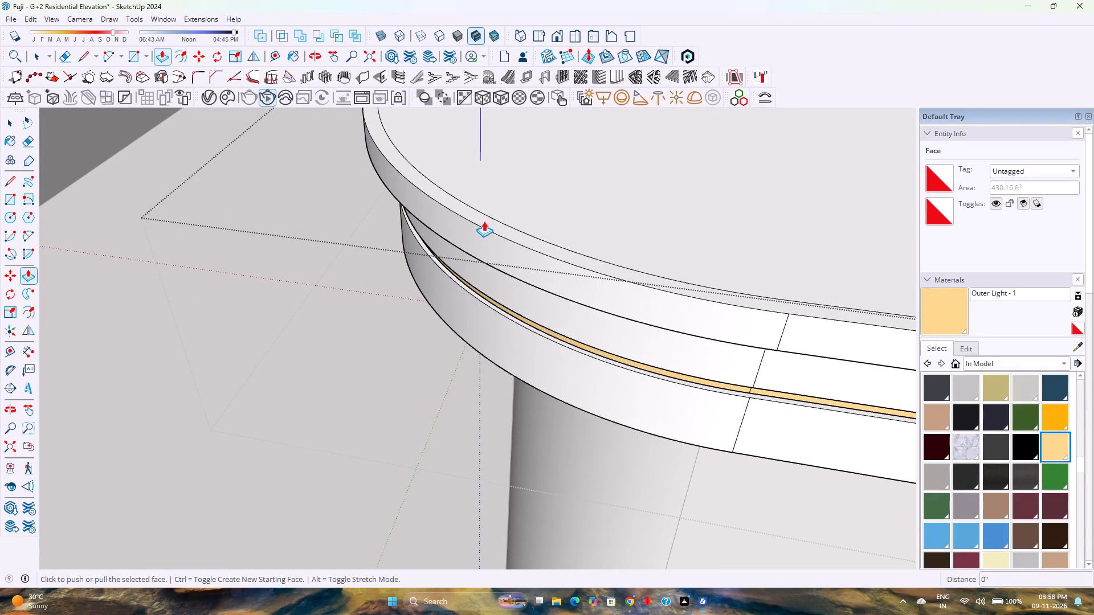
click(494, 226)
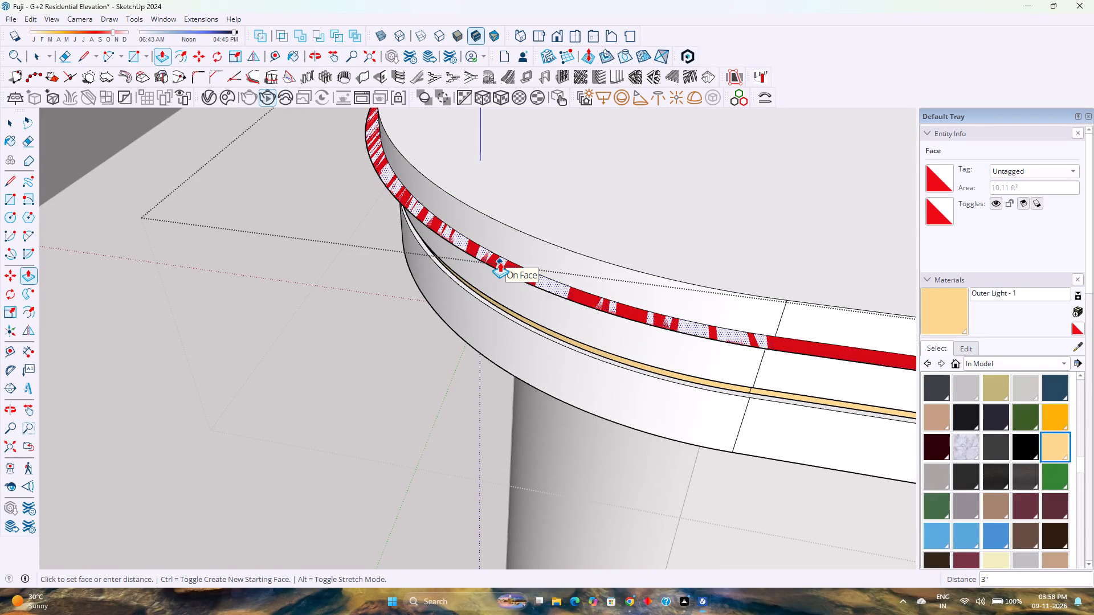
key(3)
key(Return)
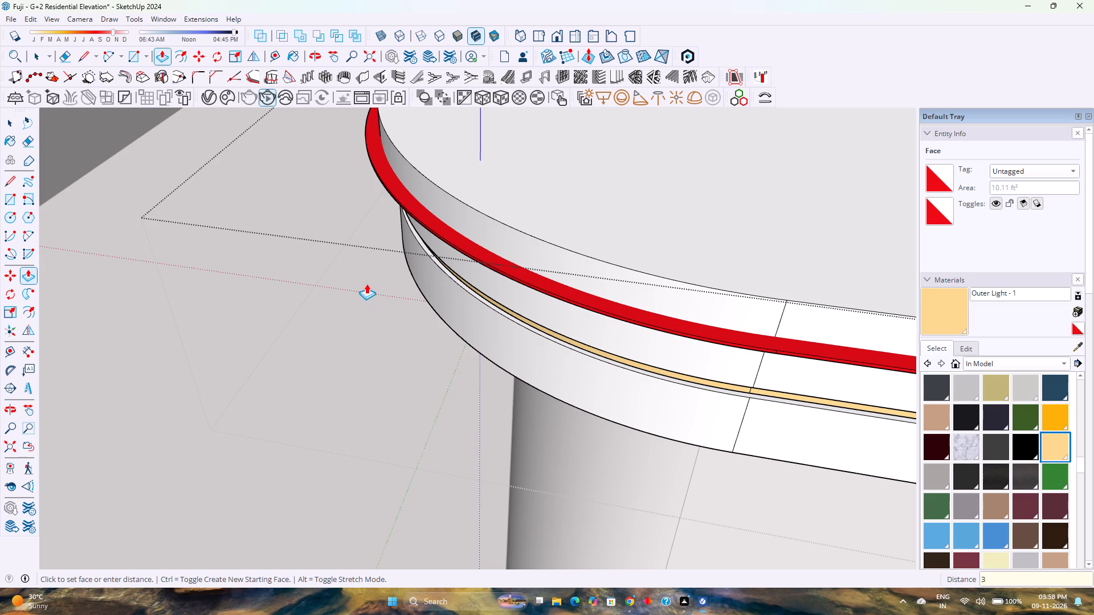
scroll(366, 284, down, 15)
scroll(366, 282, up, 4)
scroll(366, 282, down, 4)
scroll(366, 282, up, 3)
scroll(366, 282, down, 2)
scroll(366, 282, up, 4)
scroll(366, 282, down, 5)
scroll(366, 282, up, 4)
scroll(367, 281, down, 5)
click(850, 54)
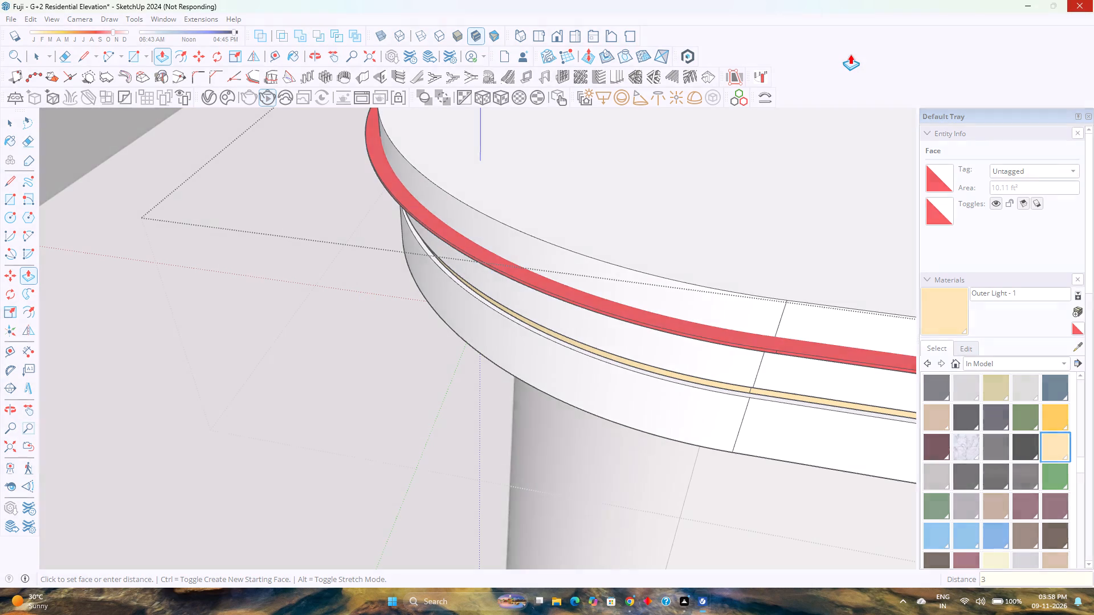
Examine the slab's top lip and its underside around the rounded corner from above, the side and below.
scroll(477, 280, up, 2)
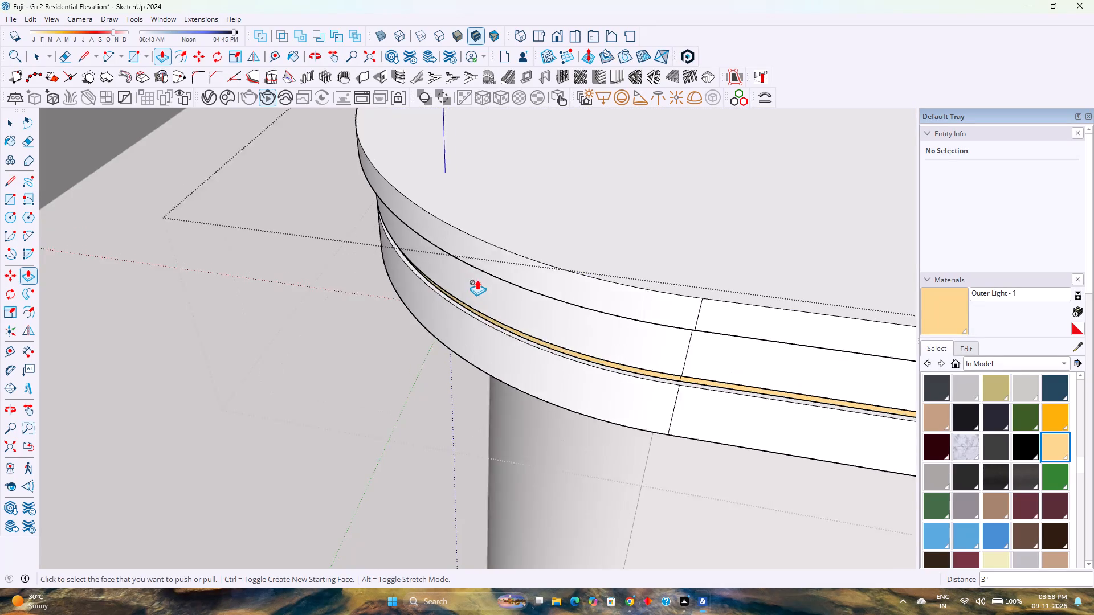
scroll(477, 280, up, 1)
middle_drag(479, 276, 560, 199)
middle_drag(578, 192, 586, 189)
scroll(609, 187, down, 4)
middle_drag(562, 319, 520, 212)
middle_click(520, 210)
scroll(536, 193, down, 4)
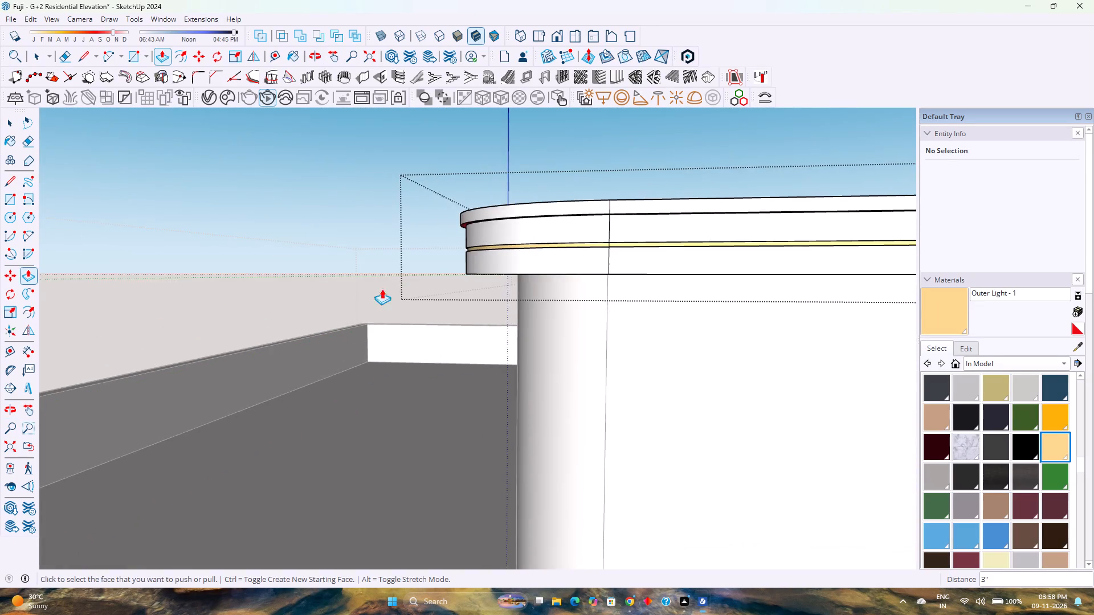
middle_drag(383, 288, 431, 249)
middle_click(431, 248)
scroll(466, 219, down, 2)
shift+middle_drag(525, 189, 421, 342)
shift+middle_drag(386, 379, 373, 393)
shift+middle_drag(368, 397, 359, 408)
shift+middle_click(348, 417)
shift+middle_click(348, 417)
shift+middle_click(348, 417)
shift+middle_drag(326, 430, 268, 465)
shift+middle_click(257, 470)
shift+middle_click(250, 473)
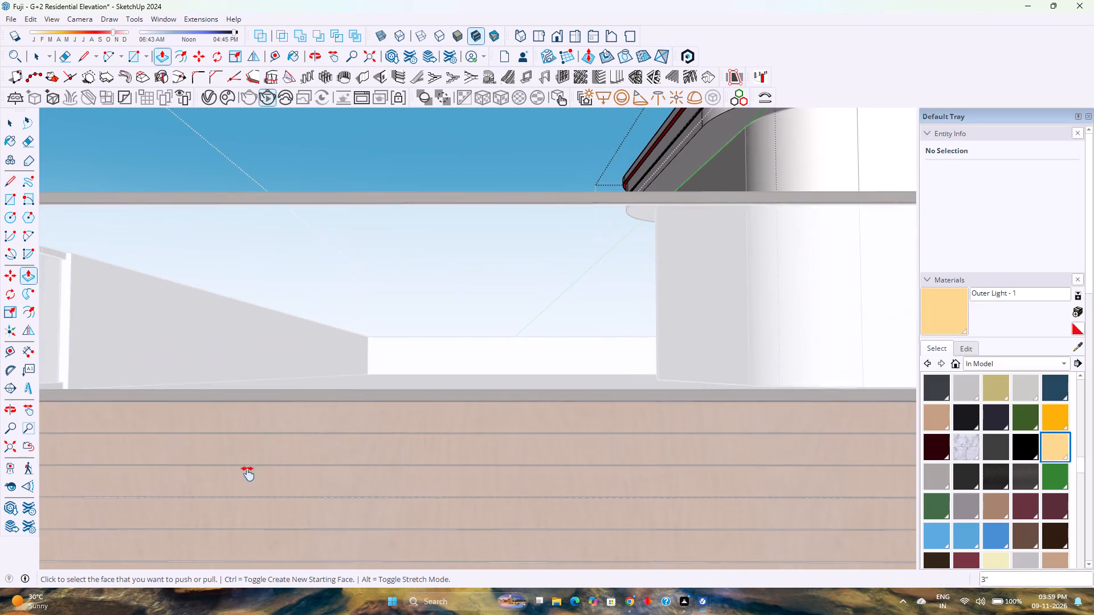
shift+scroll(452, 272, down, 2)
shift+middle_drag(618, 198, 324, 388)
shift+middle_click(324, 388)
scroll(334, 328, up, 5)
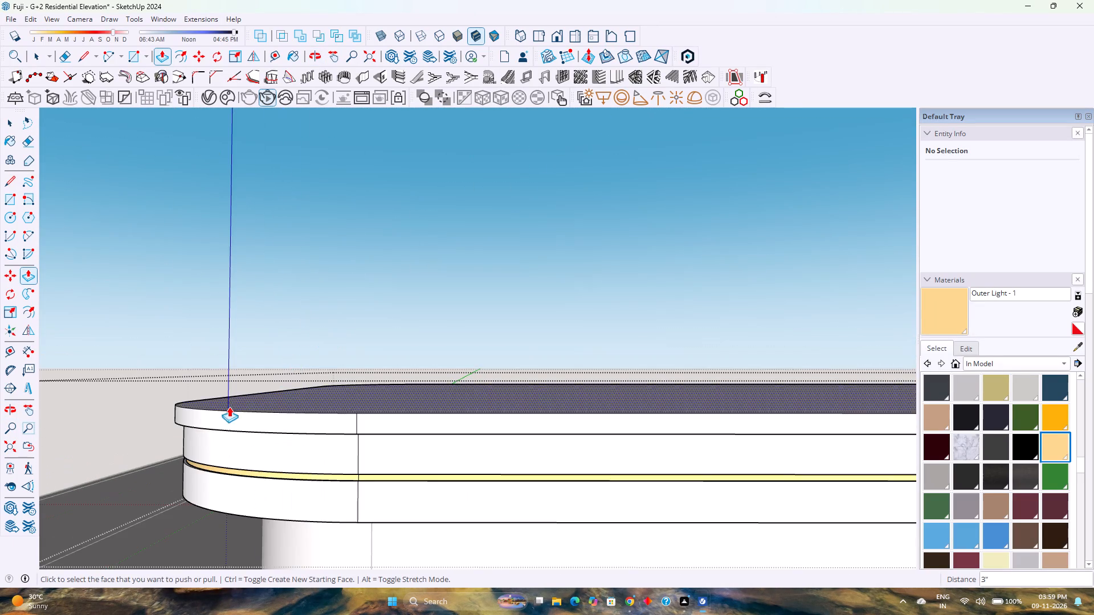
scroll(195, 420, up, 1)
middle_drag(195, 420, 299, 333)
middle_click(299, 333)
scroll(204, 409, up, 9)
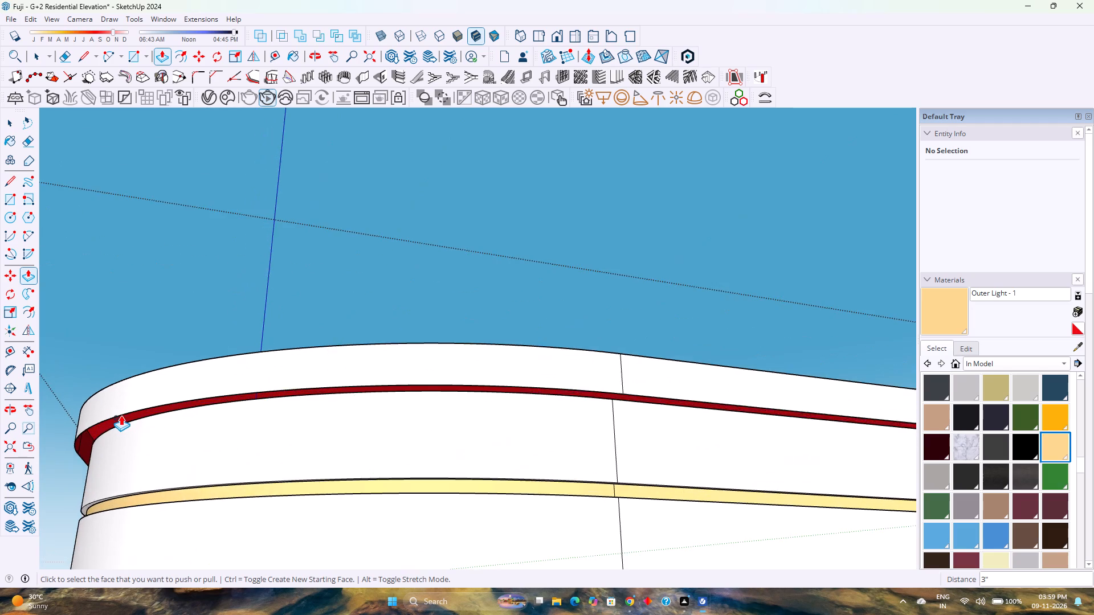
Push the slab's large top face down 3" with Push/Pull, level with the base of the top lip.
scroll(121, 415, up, 2)
key(space)
scroll(112, 429, up, 2)
shift+middle_drag(106, 433, 206, 360)
shift+middle_click(209, 358)
shift+middle_click(214, 354)
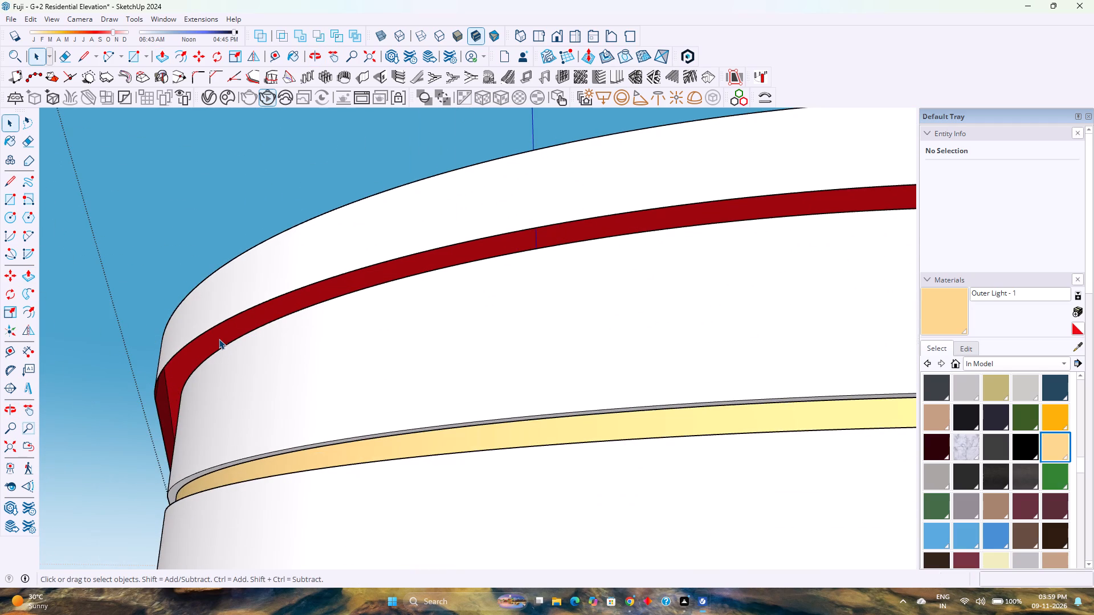
click(219, 338)
middle_drag(219, 338, 120, 476)
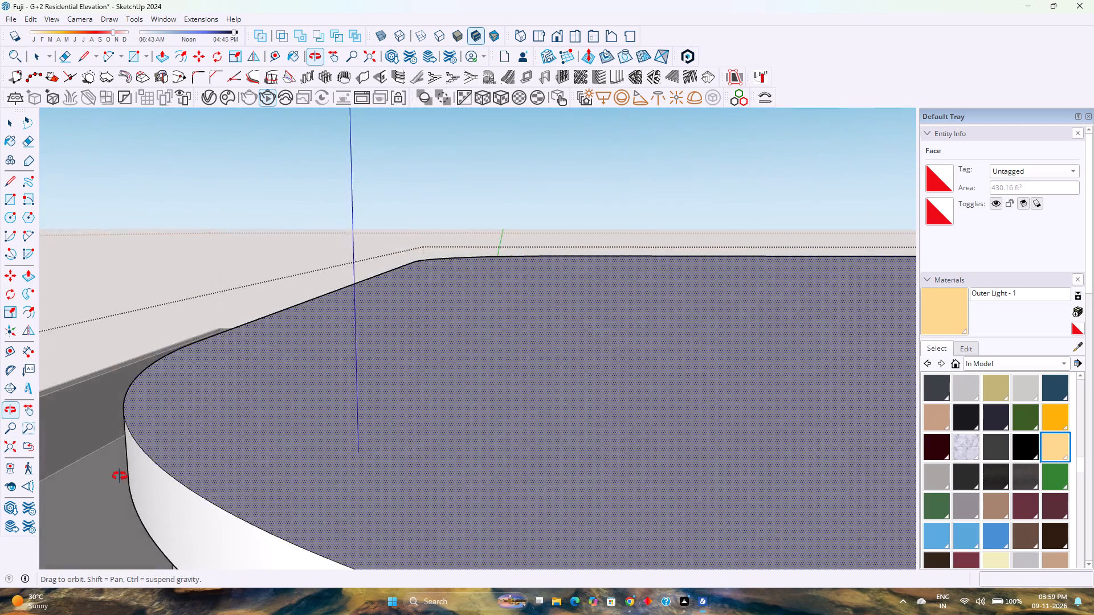
middle_drag(120, 476, 266, 428)
middle_click(266, 428)
scroll(266, 428, down, 4)
middle_click(260, 396)
middle_click(260, 396)
middle_drag(259, 398, 251, 408)
middle_drag(248, 412, 185, 482)
middle_click(185, 482)
scroll(203, 419, down, 4)
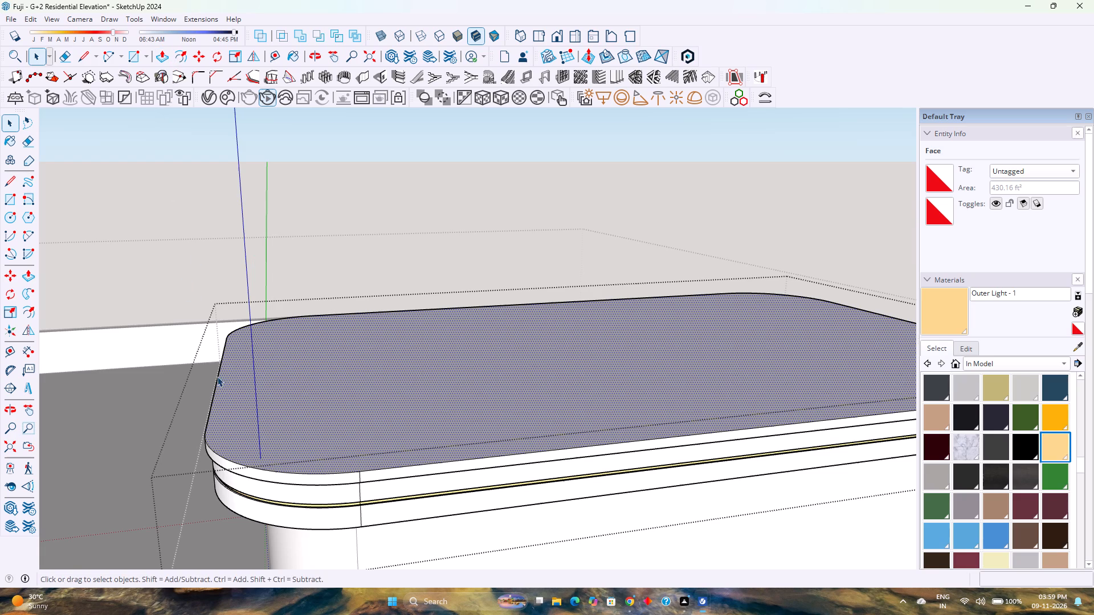
key(p)
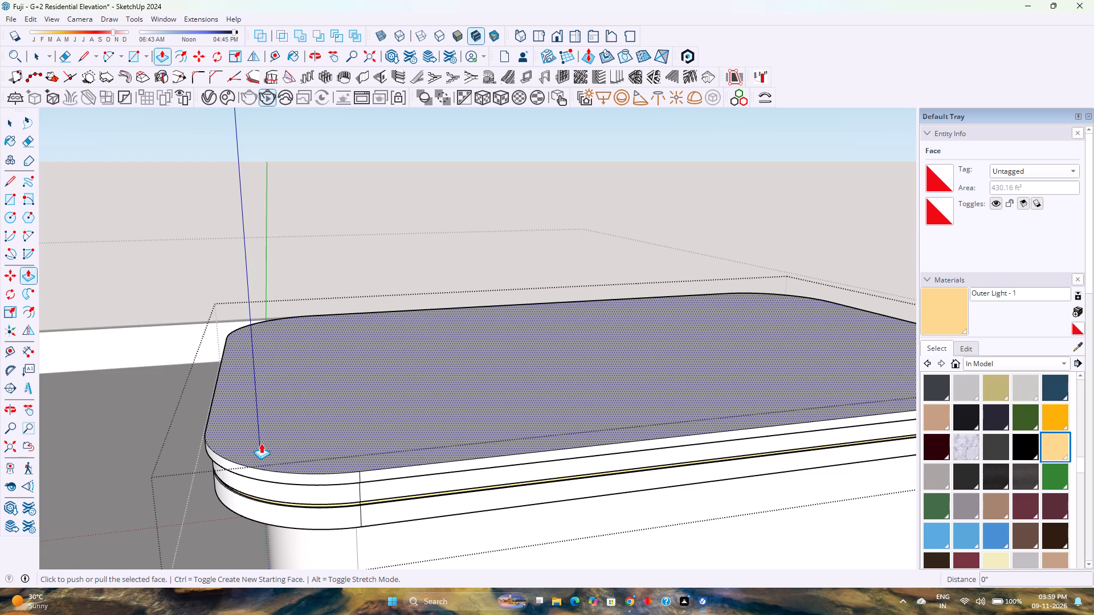
click(257, 440)
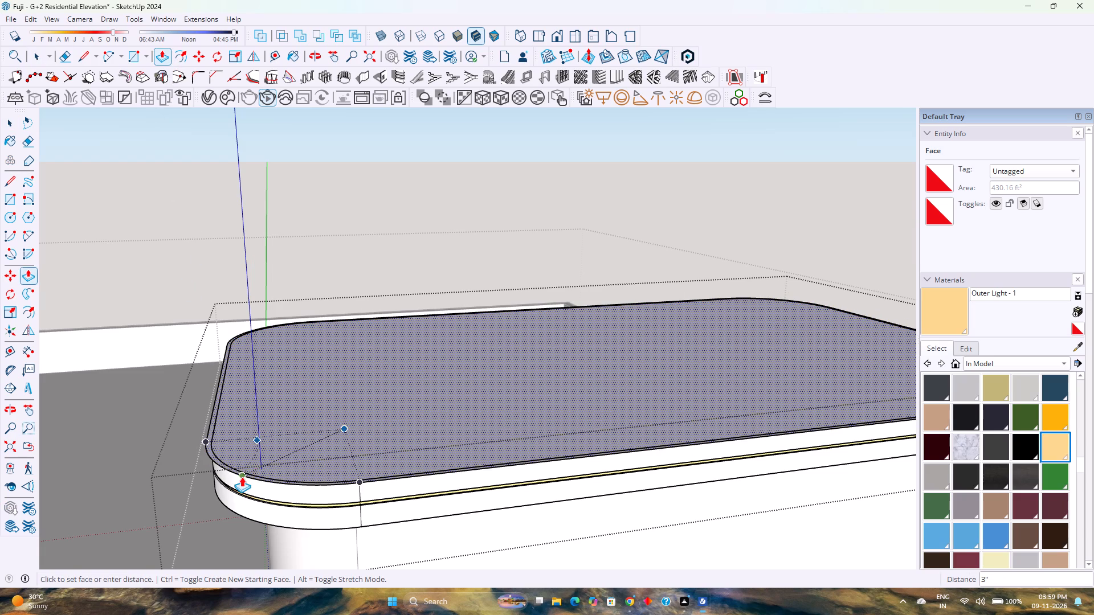
click(241, 477)
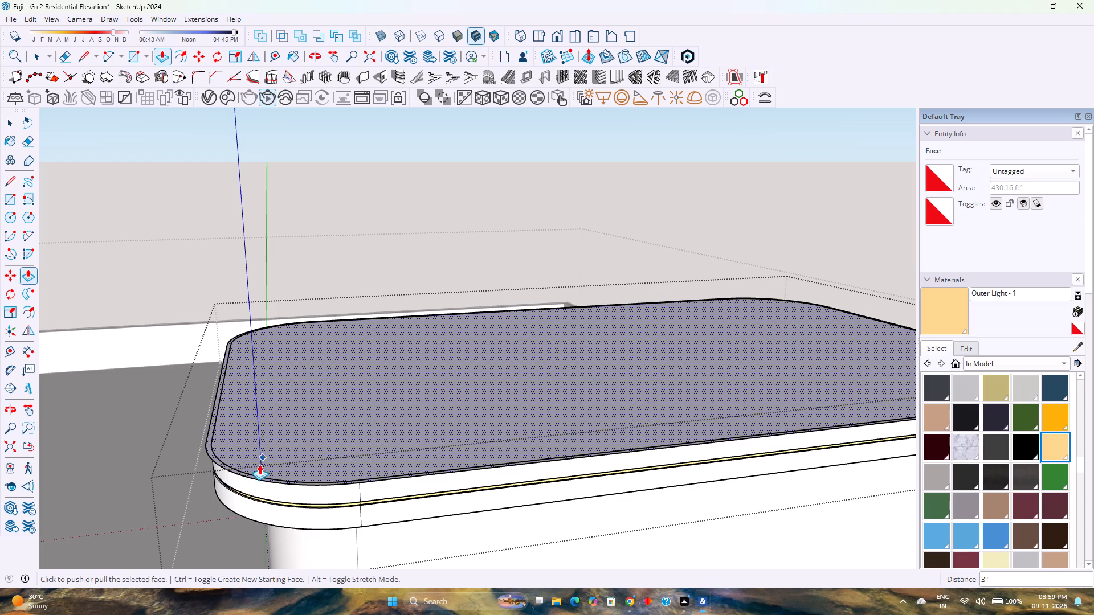
Offset the outline of the slab's lowered top face inward by 1.5".
scroll(244, 482, up, 8)
middle_click(248, 469)
middle_drag(248, 469, 213, 506)
middle_click(211, 506)
middle_click(211, 507)
scroll(222, 458, down, 4)
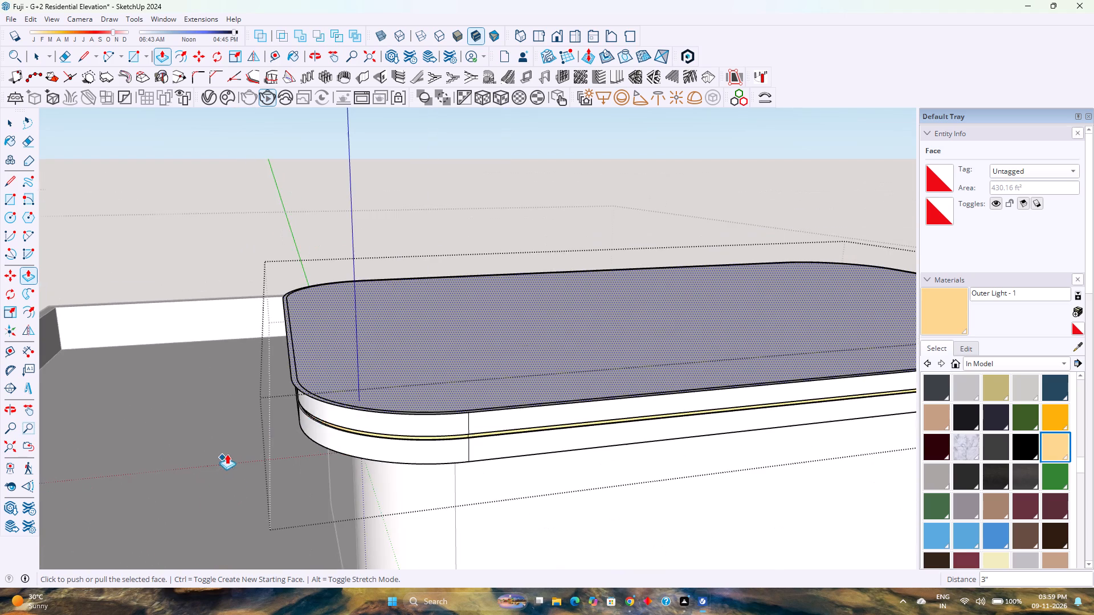
key(space)
middle_drag(377, 383, 367, 397)
middle_drag(364, 400, 357, 405)
middle_drag(296, 457, 268, 496)
middle_click(268, 496)
scroll(267, 451, down, 3)
shift+middle_drag(250, 456, 375, 319)
shift+middle_click(375, 319)
scroll(332, 417, up, 6)
middle_click(405, 345)
middle_drag(405, 348, 396, 362)
middle_drag(394, 365, 356, 471)
middle_click(356, 471)
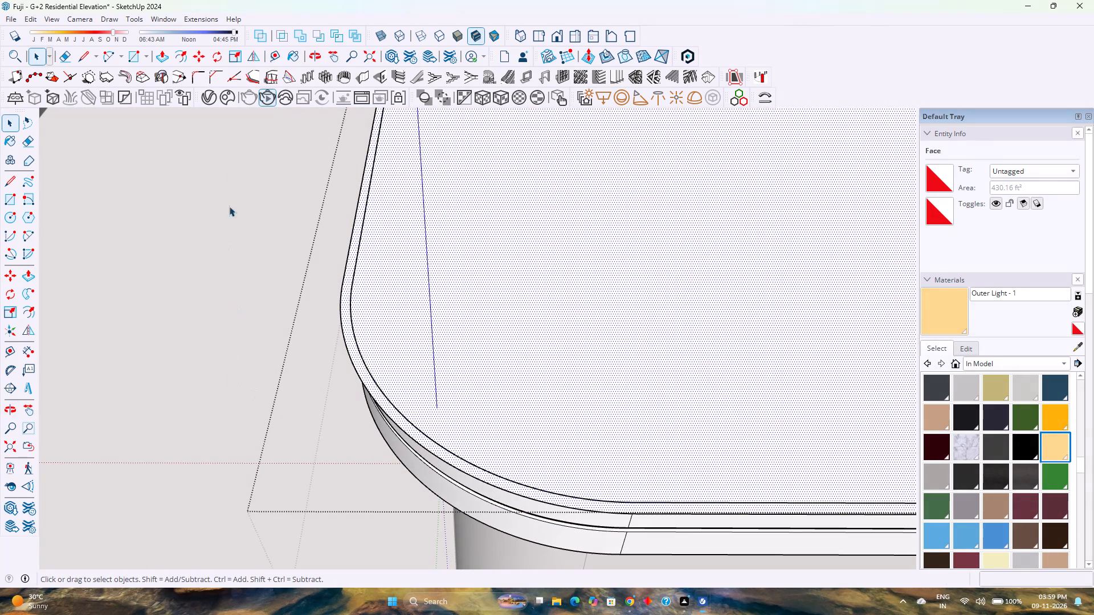
click(181, 56)
click(341, 359)
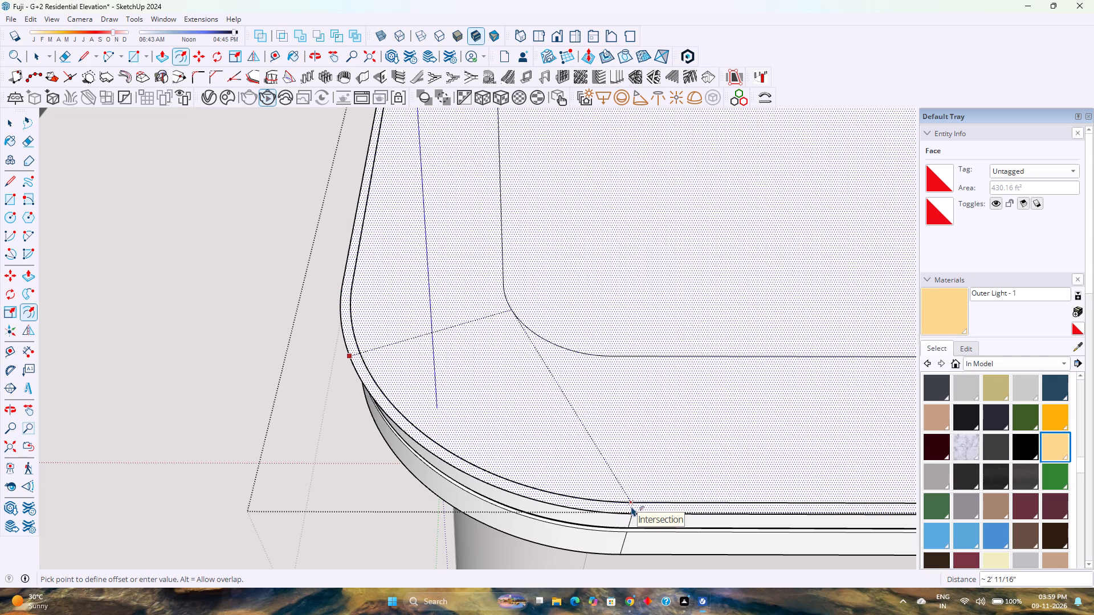
text(1.)
key(5)
key(Return)
Raise the narrow rim around the slab's top face by 2" with Push/Pull.
scroll(420, 430, up, 3)
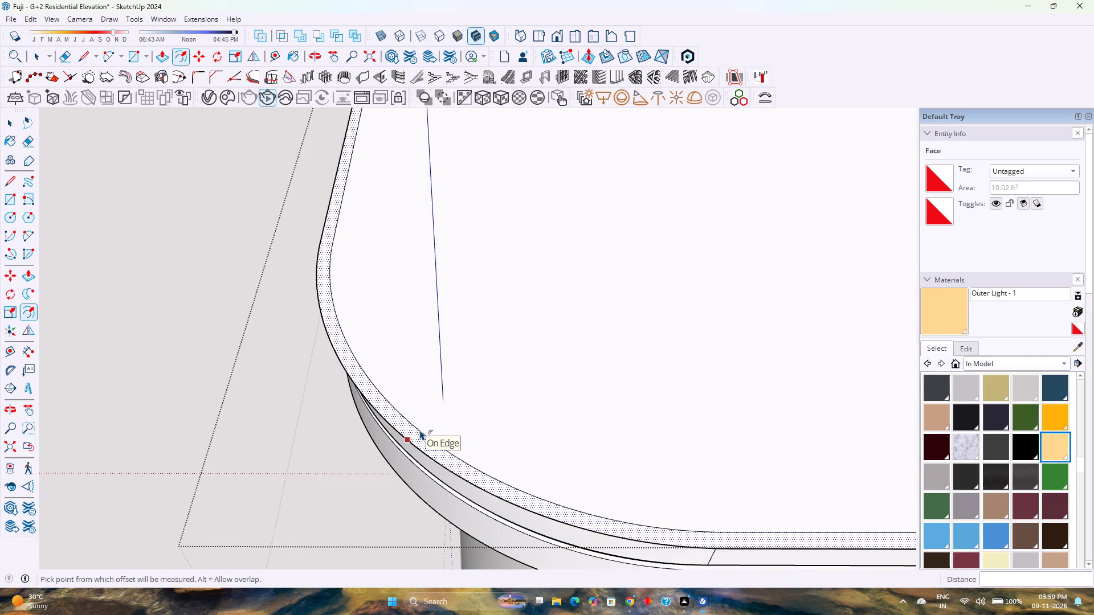
key(p)
click(407, 429)
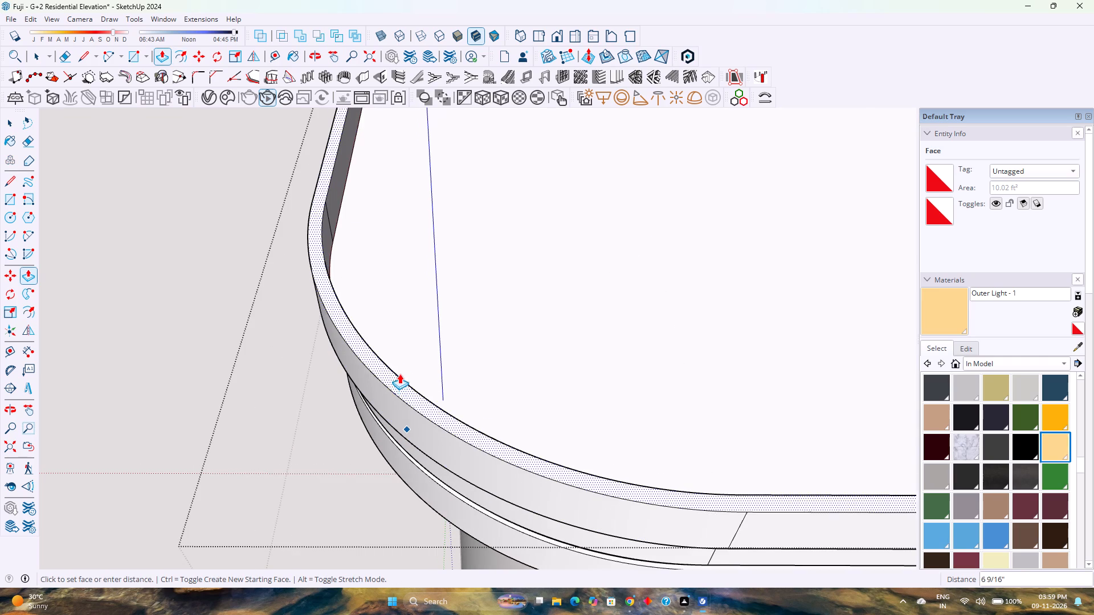
key(2)
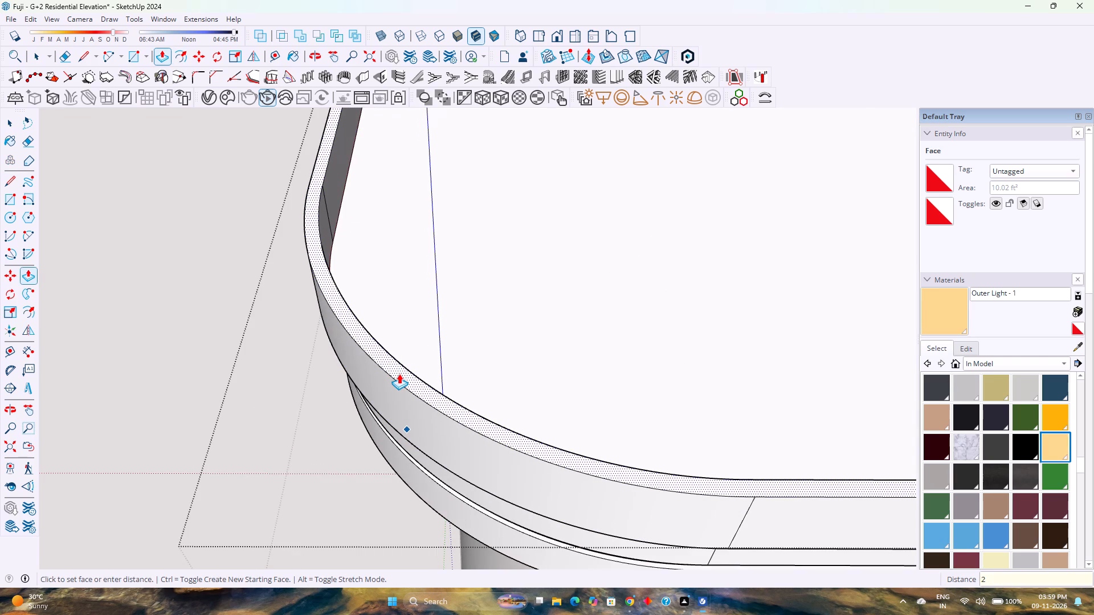
key(Return)
Repeat the 2" Push/Pull on the central top face to bring it level with the raised rim.
scroll(392, 370, down, 11)
scroll(392, 367, up, 2)
scroll(391, 367, down, 4)
scroll(391, 368, up, 2)
scroll(391, 368, down, 3)
scroll(391, 368, up, 1)
double_click(422, 351)
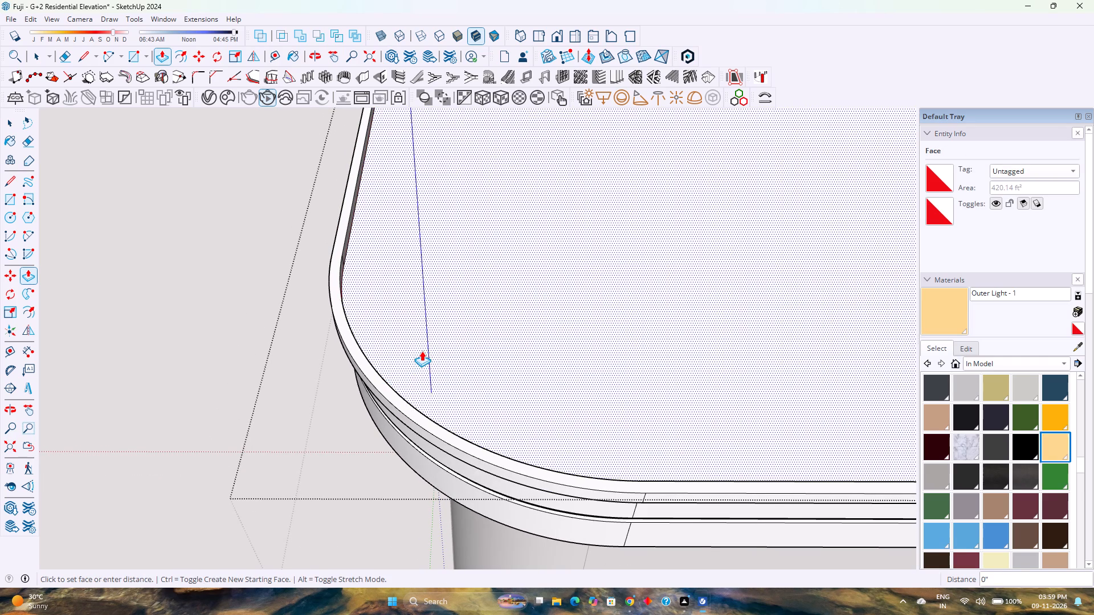
Examine the slab's top lip and light band around the rooftop room from below, the side and above.
scroll(339, 405, down, 3)
middle_drag(339, 405, 487, 273)
middle_drag(492, 269, 504, 262)
middle_drag(513, 256, 521, 252)
middle_click(521, 252)
middle_click(521, 252)
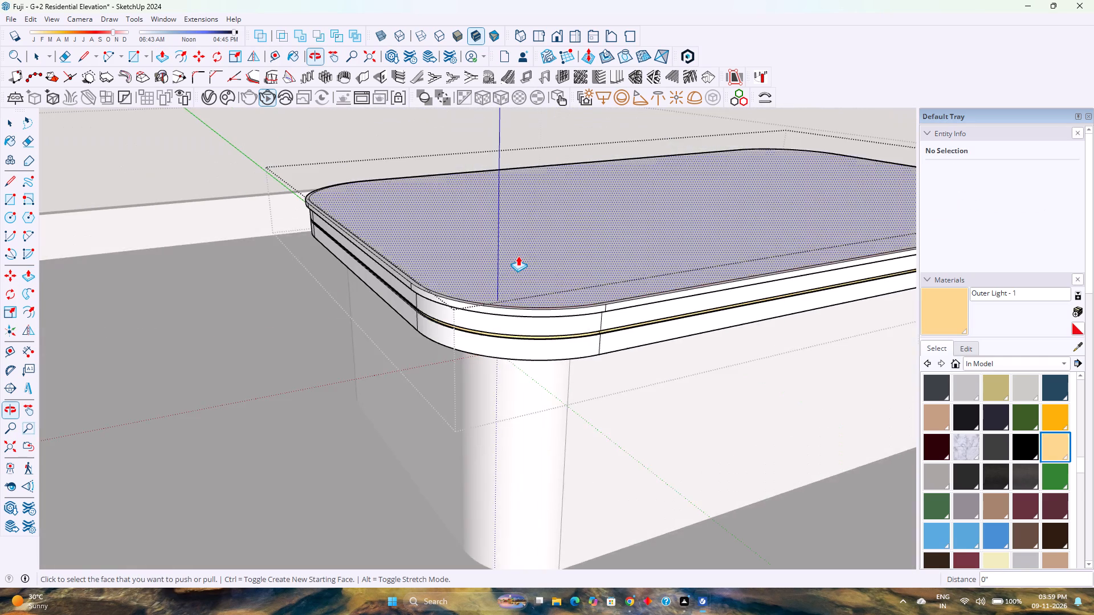
scroll(517, 257, down, 2)
shift+middle_drag(514, 258, 489, 408)
middle_drag(447, 425, 543, 212)
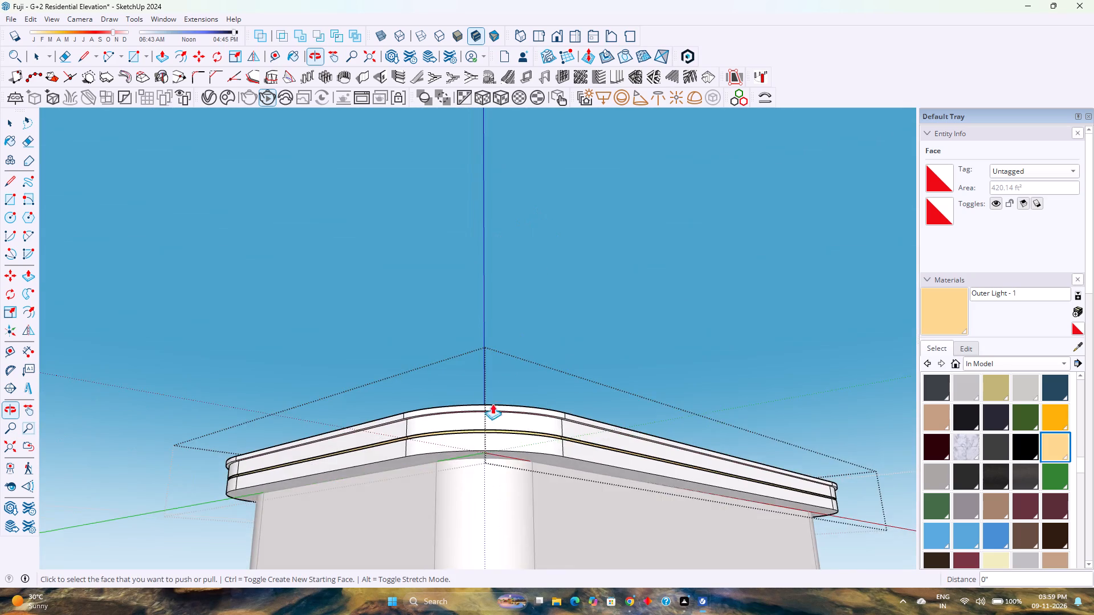
scroll(488, 412, up, 10)
middle_drag(495, 421, 257, 407)
middle_click(255, 408)
middle_click(251, 408)
scroll(246, 409, down, 4)
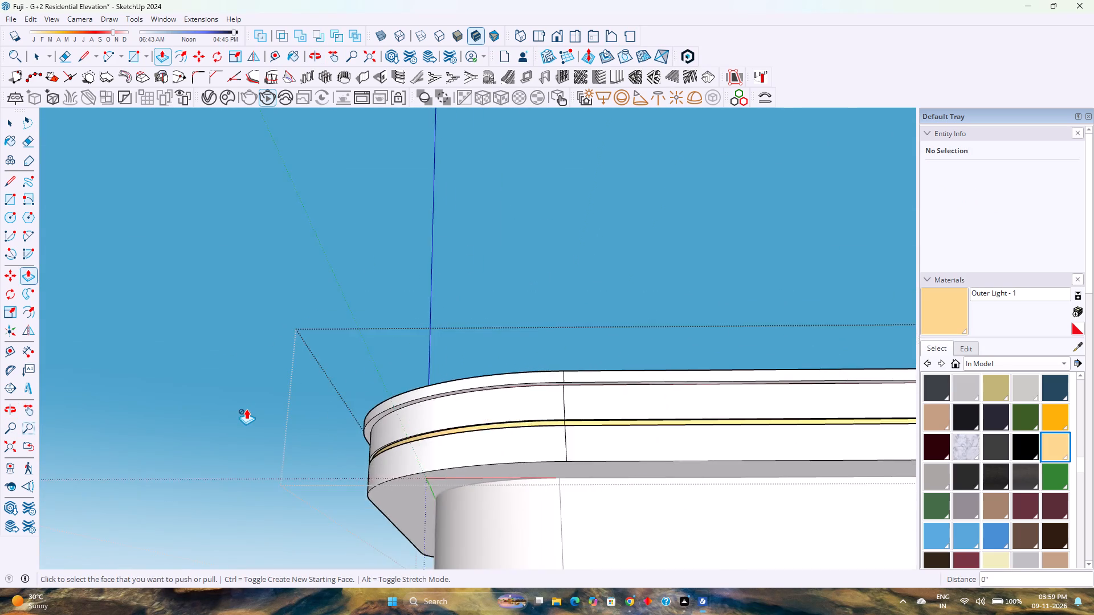
scroll(246, 409, down, 2)
middle_drag(390, 395, 206, 501)
middle_click(205, 502)
middle_click(205, 503)
scroll(397, 420, up, 3)
middle_drag(393, 434, 365, 535)
scroll(386, 480, down, 10)
shift+middle_drag(405, 509, 520, 372)
shift+middle_drag(526, 366, 572, 323)
middle_drag(538, 453, 597, 377)
middle_drag(606, 367, 615, 357)
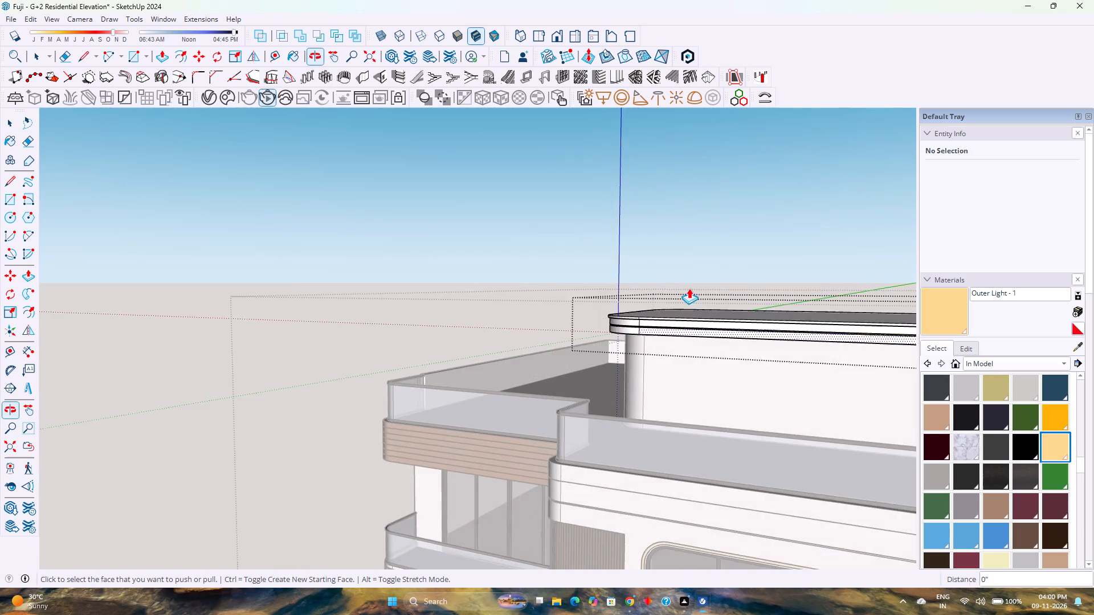
scroll(692, 287, up, 16)
shift+middle_drag(625, 312, 554, 440)
shift+middle_click(554, 440)
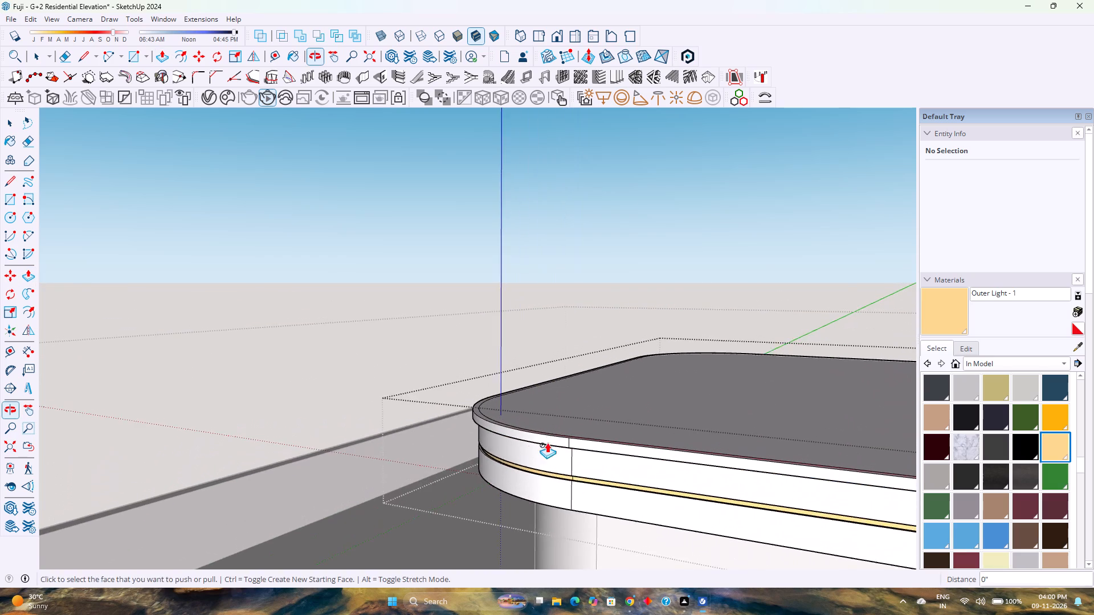
Delete the inner offset outline's arc at the near rounded corner, its two adjoining straight edges, and the arc at the far corner.
scroll(516, 446, up, 6)
middle_drag(491, 425, 462, 518)
key(space)
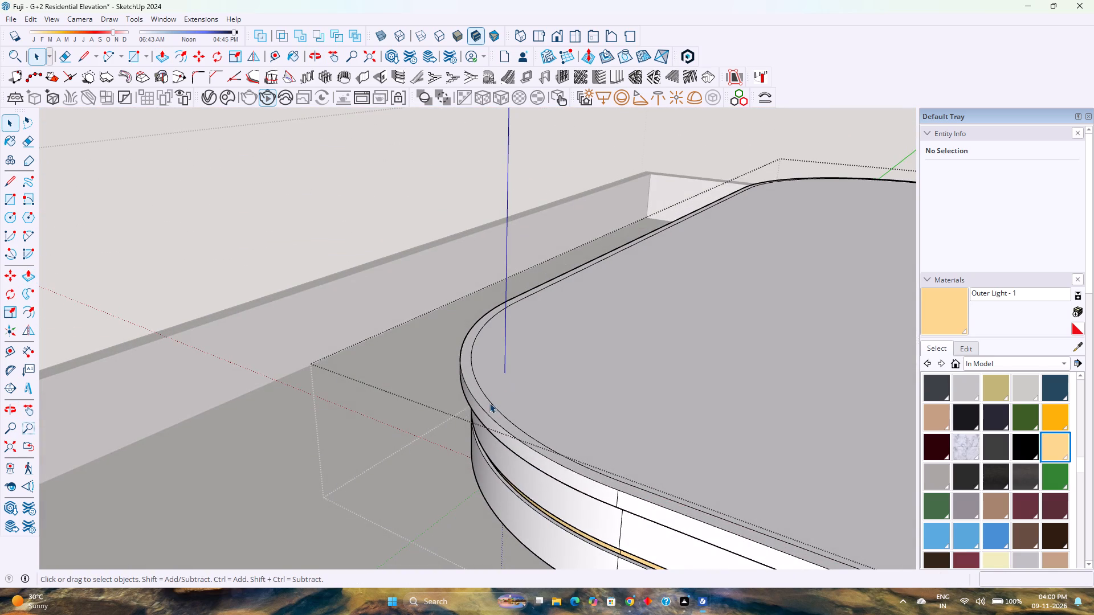
click(492, 401)
key(Delete)
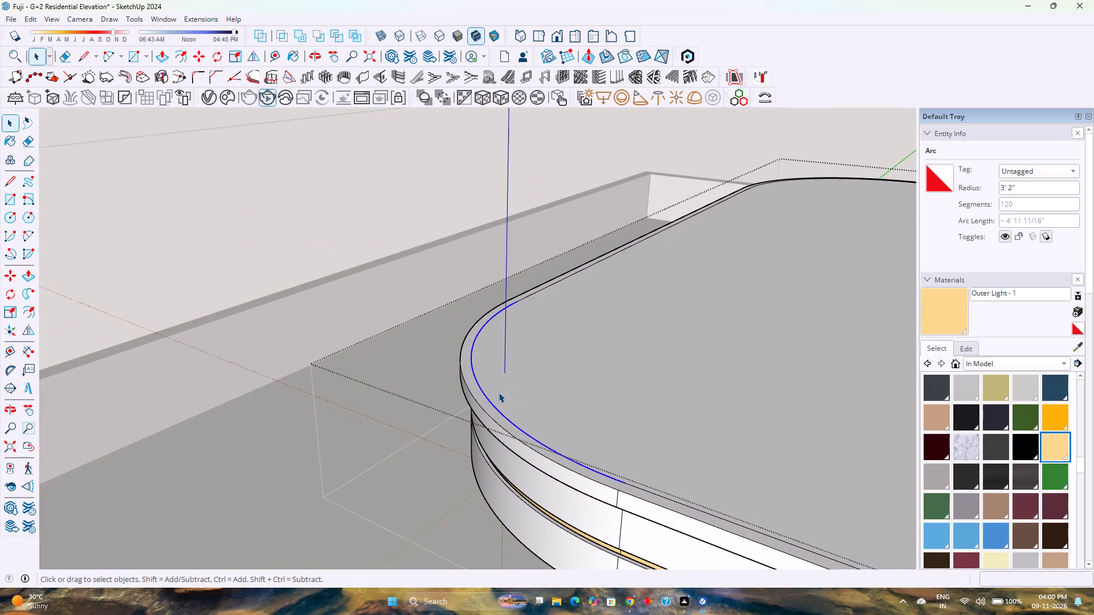
double_click(642, 489)
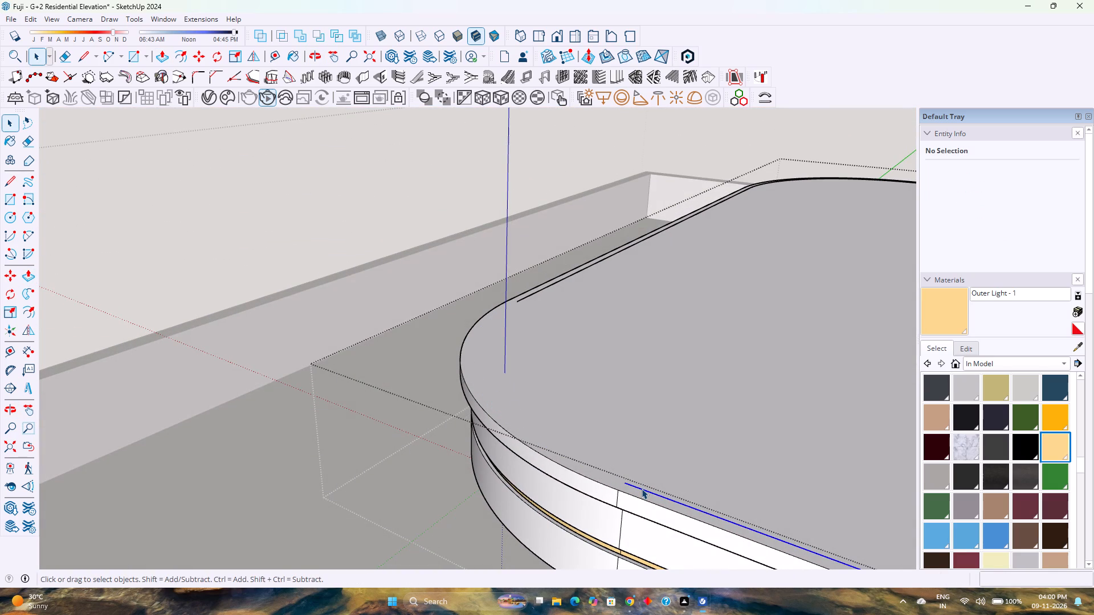
key(Delete)
triple_click(541, 290)
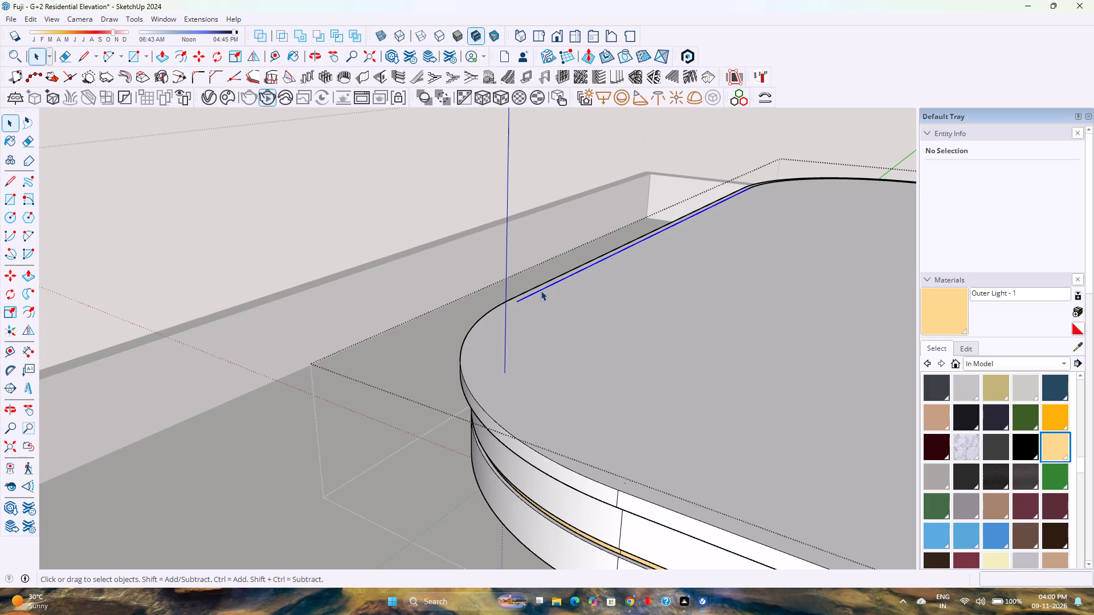
double_click(541, 290)
click(541, 290)
click(536, 292)
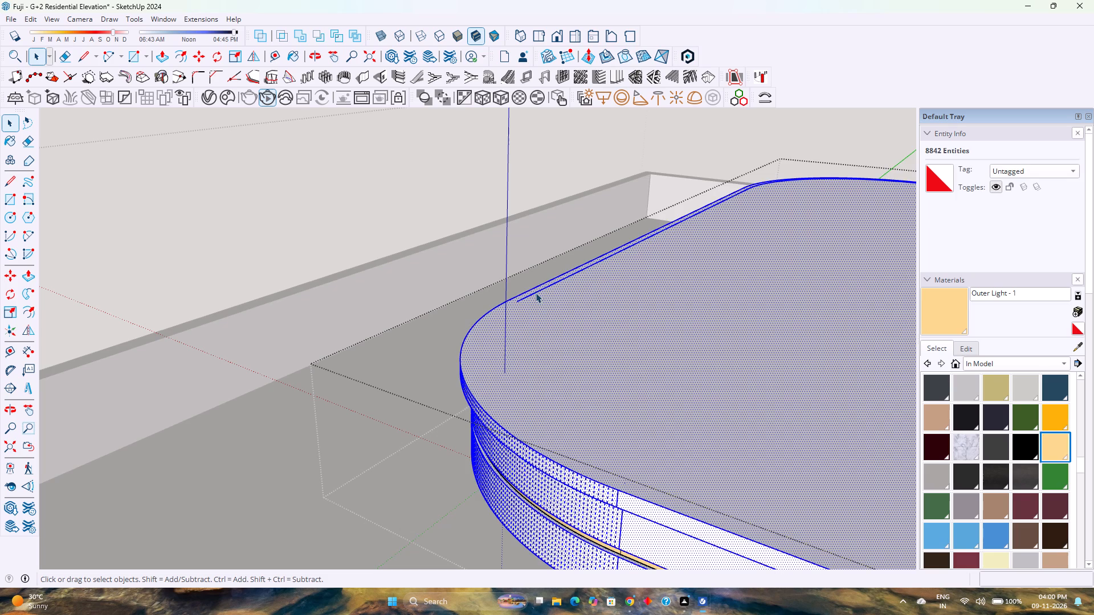
key(Delete)
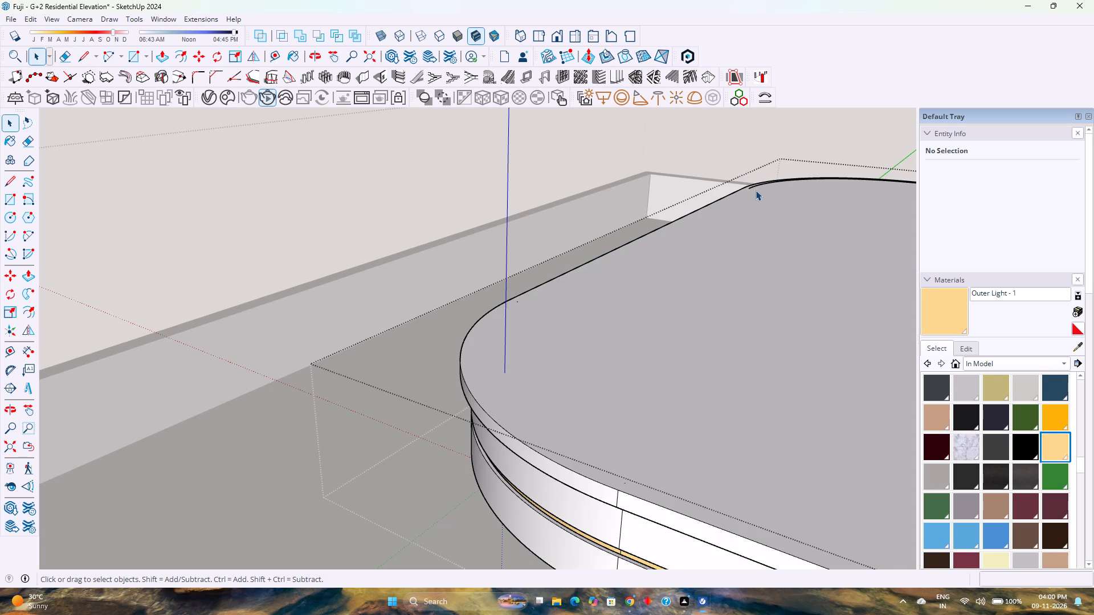
click(753, 188)
key(Delete)
Delete the inner outline's arc at the opposite end's near corner, the stray edge fragment beside it, and the adjoining side edge.
scroll(559, 298, down, 9)
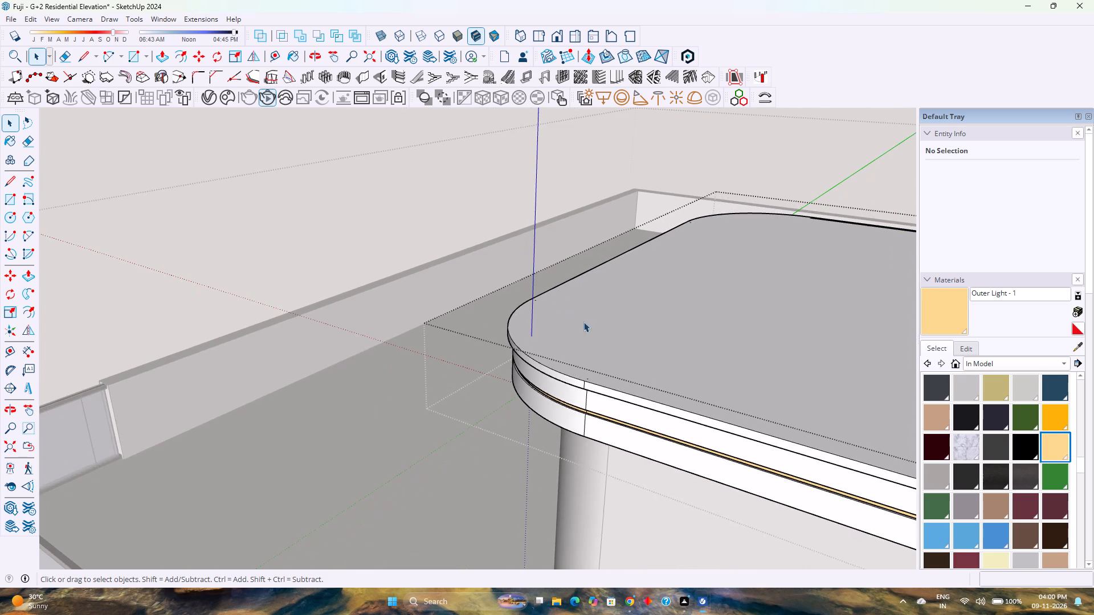
scroll(721, 394, down, 4)
shift+middle_drag(705, 387, 454, 347)
shift+middle_click(451, 347)
scroll(453, 338, down, 8)
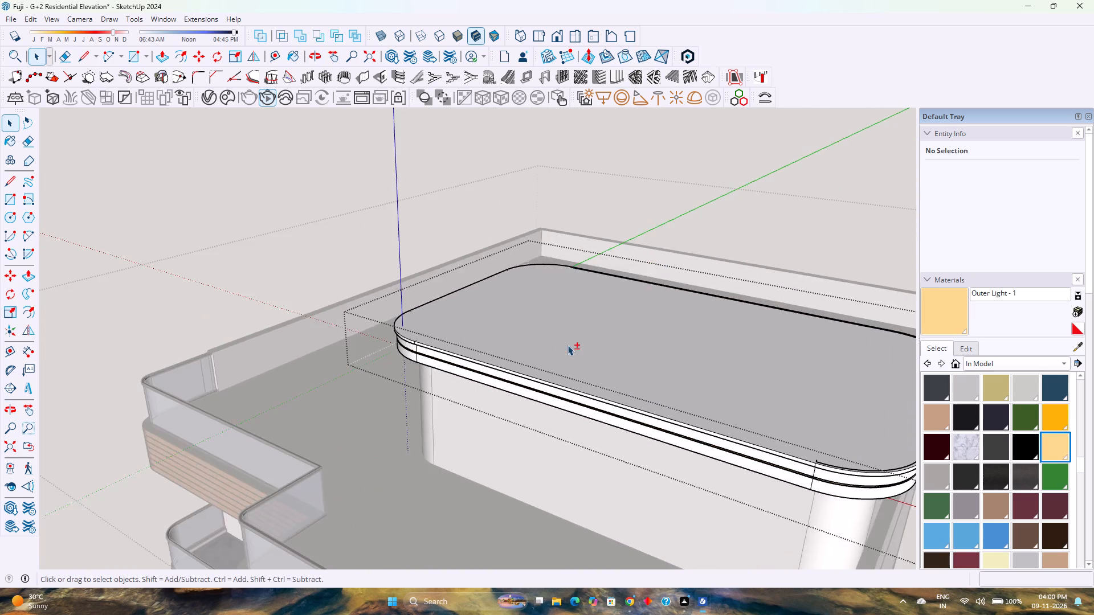
shift+middle_drag(568, 345, 380, 289)
middle_drag(379, 303, 443, 441)
shift+middle_drag(651, 461, 363, 323)
scroll(350, 498, up, 6)
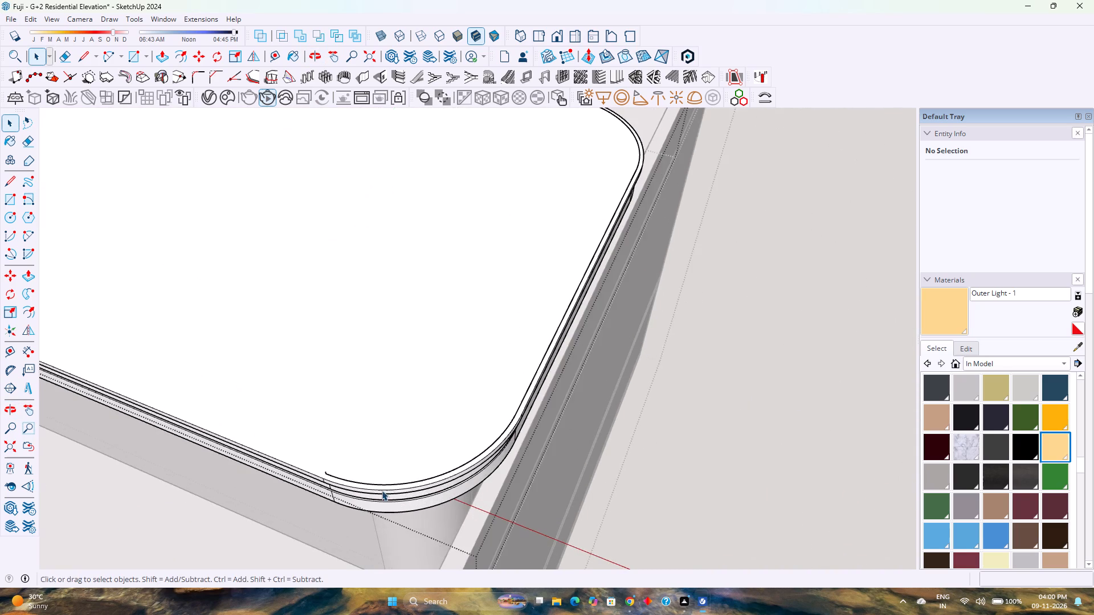
scroll(382, 490, up, 5)
click(378, 484)
key(Delete)
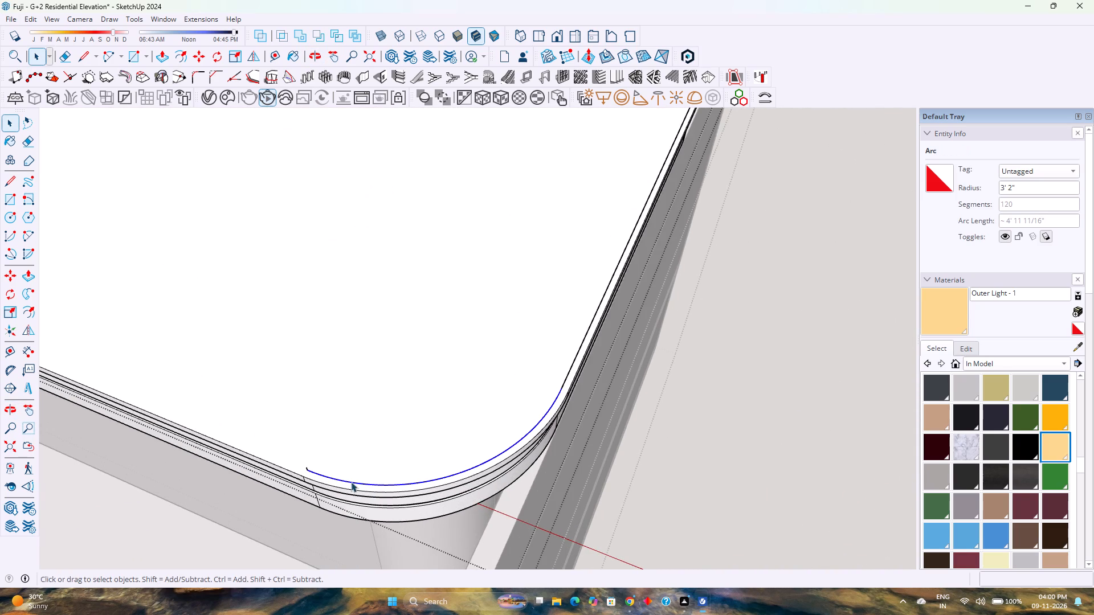
click(306, 468)
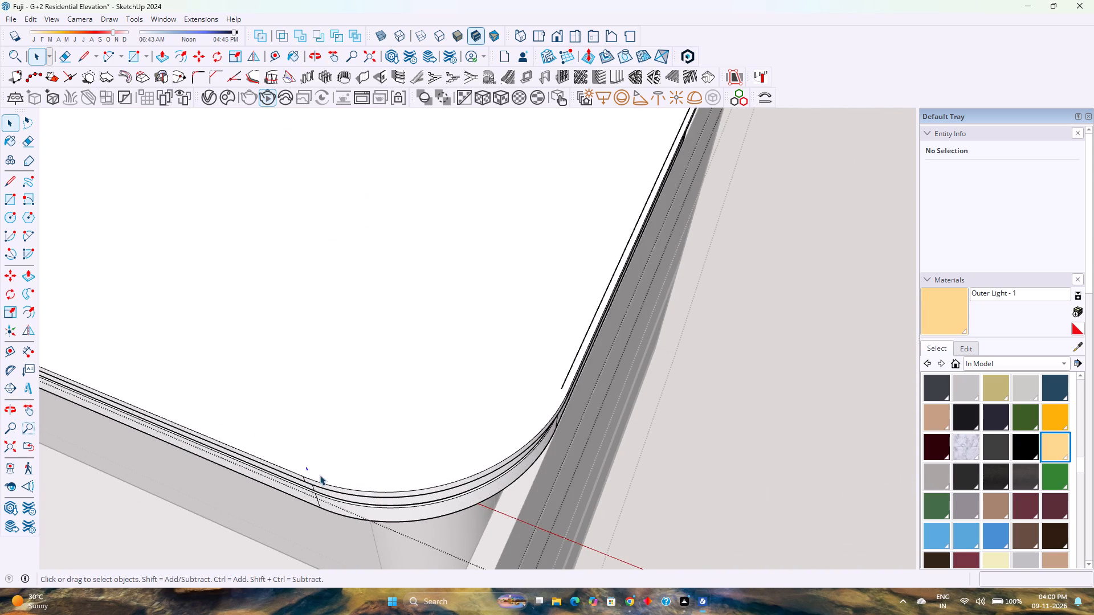
key(Delete)
scroll(522, 372, up, 3)
double_click(578, 388)
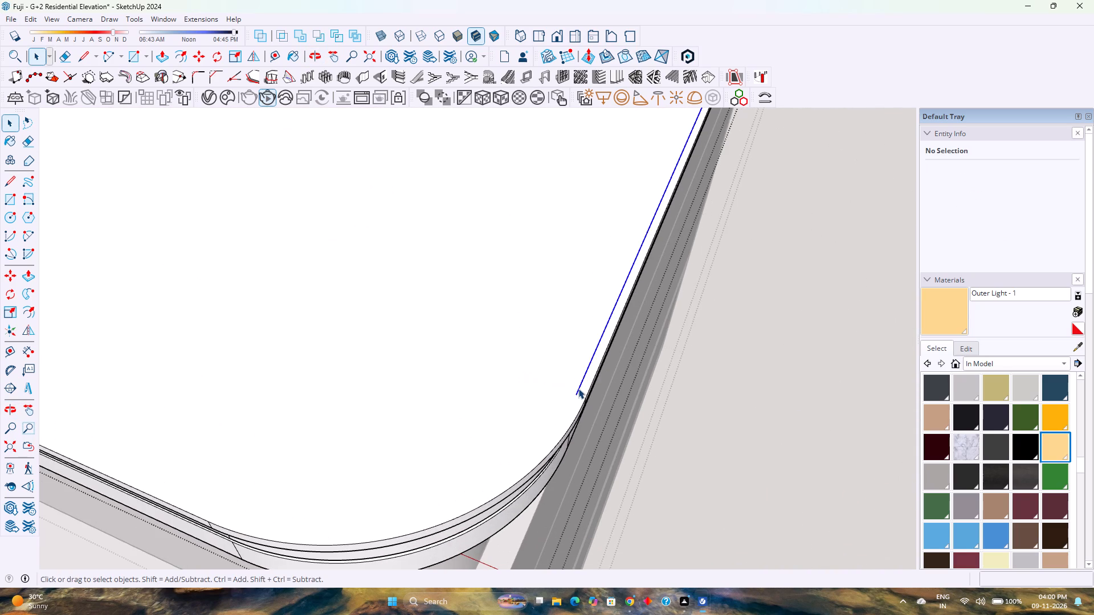
key(Delete)
Delete the last corner arc and remaining long edge of the inner outline on the slab's top face.
scroll(530, 379, down, 8)
shift+middle_drag(540, 342, 546, 364)
shift+middle_drag(549, 379, 561, 543)
shift+middle_click(561, 543)
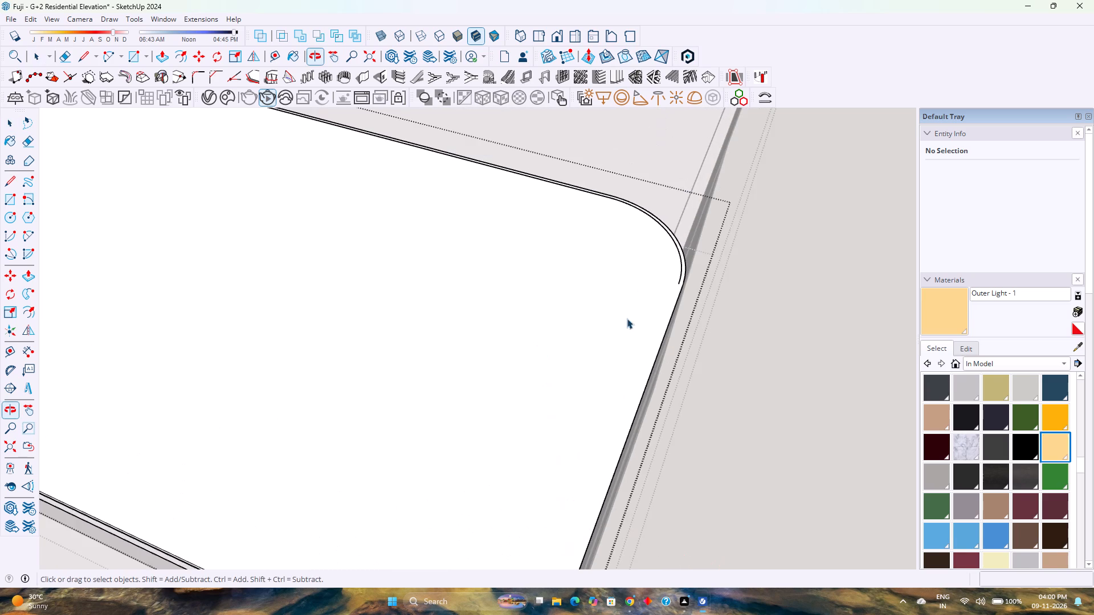
scroll(671, 256, up, 4)
click(680, 246)
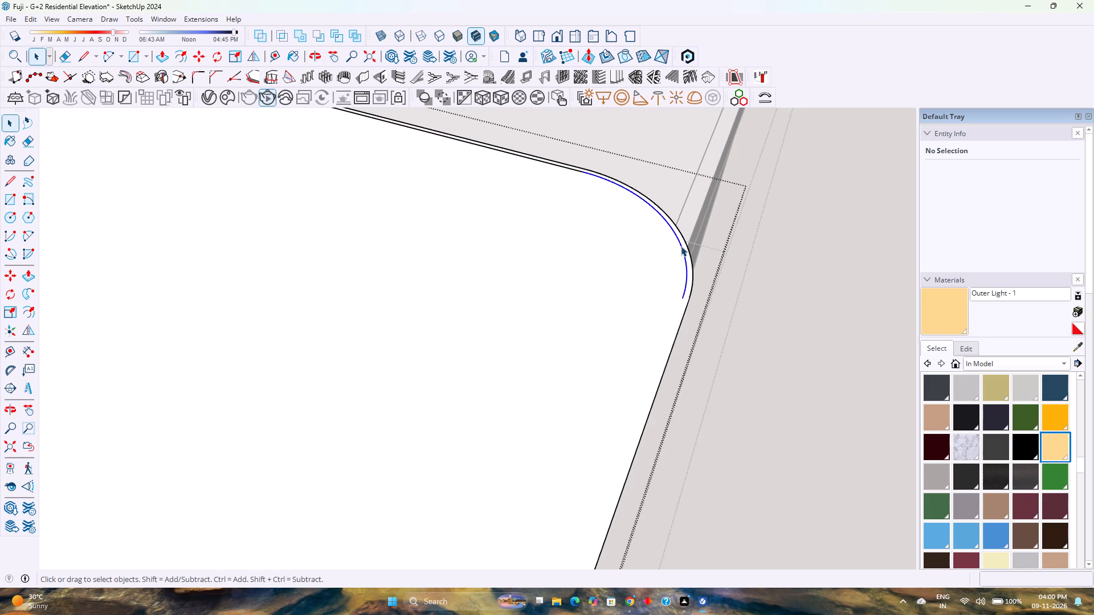
key(Delete)
click(577, 171)
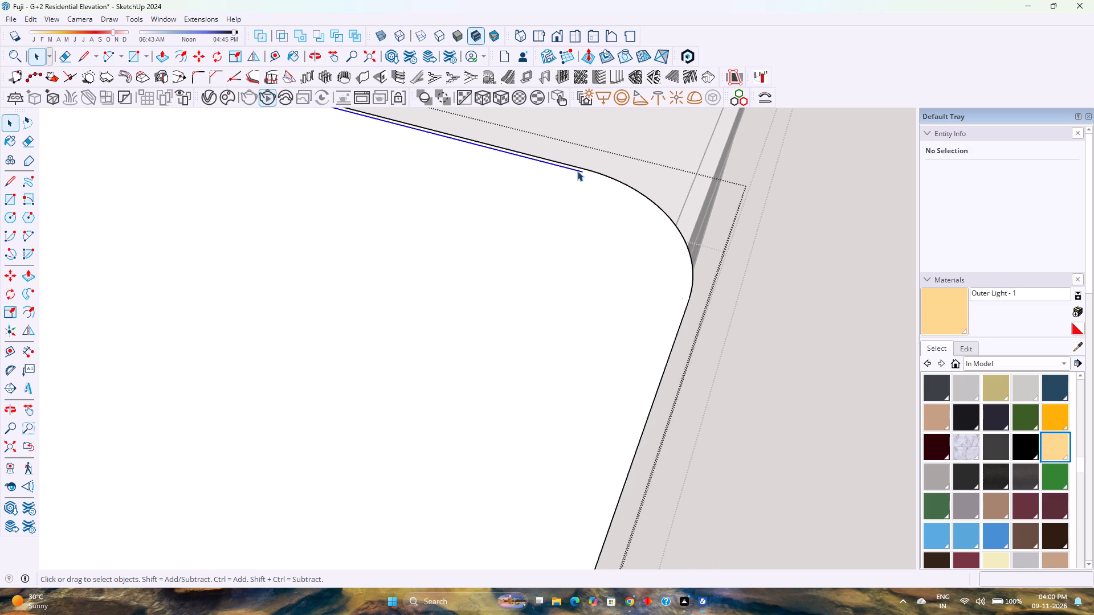
key(Delete)
Push/Pull the slab's cleaned top face by 1".
scroll(613, 275, down, 9)
key(p)
click(611, 275)
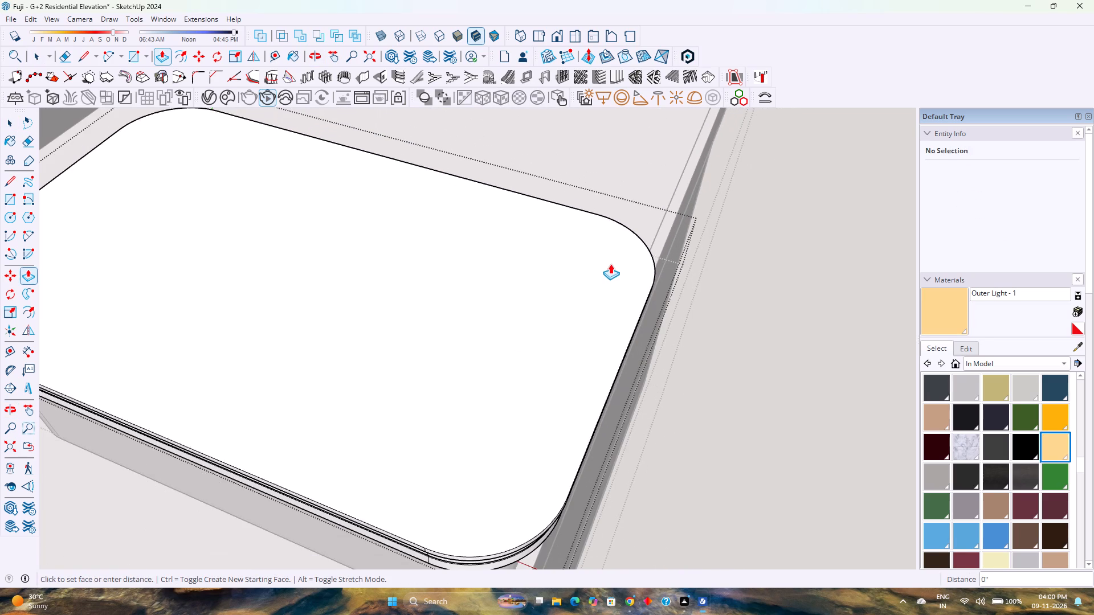
key(1)
key(Return)
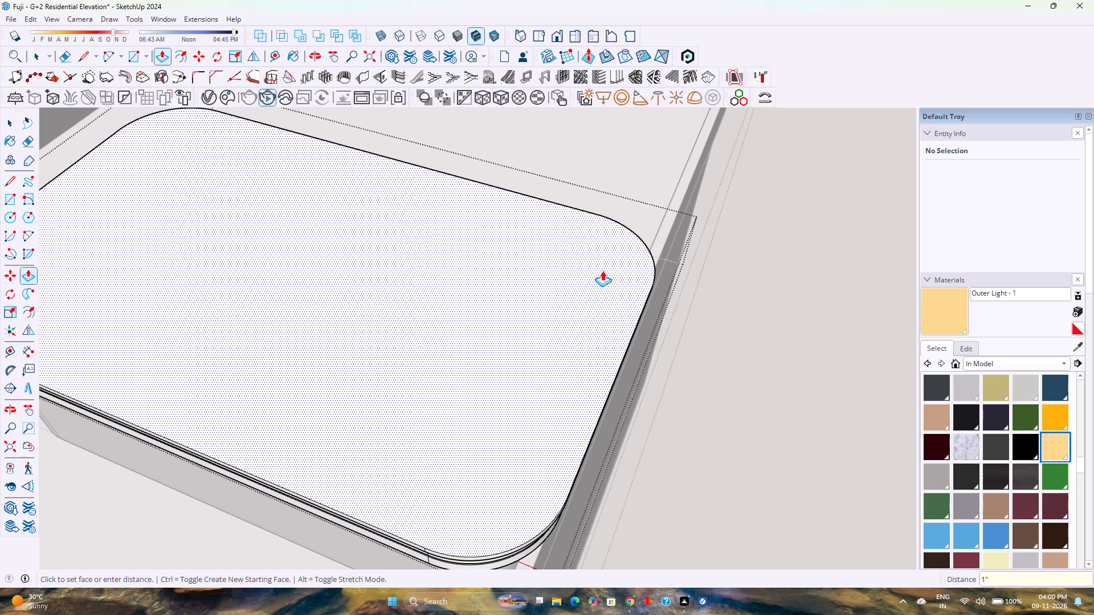
Repeat the 1" Push/Pull on the slab's top face to thicken the projecting lip.
scroll(597, 272, down, 2)
middle_drag(253, 366, 480, 236)
scroll(466, 354, up, 4)
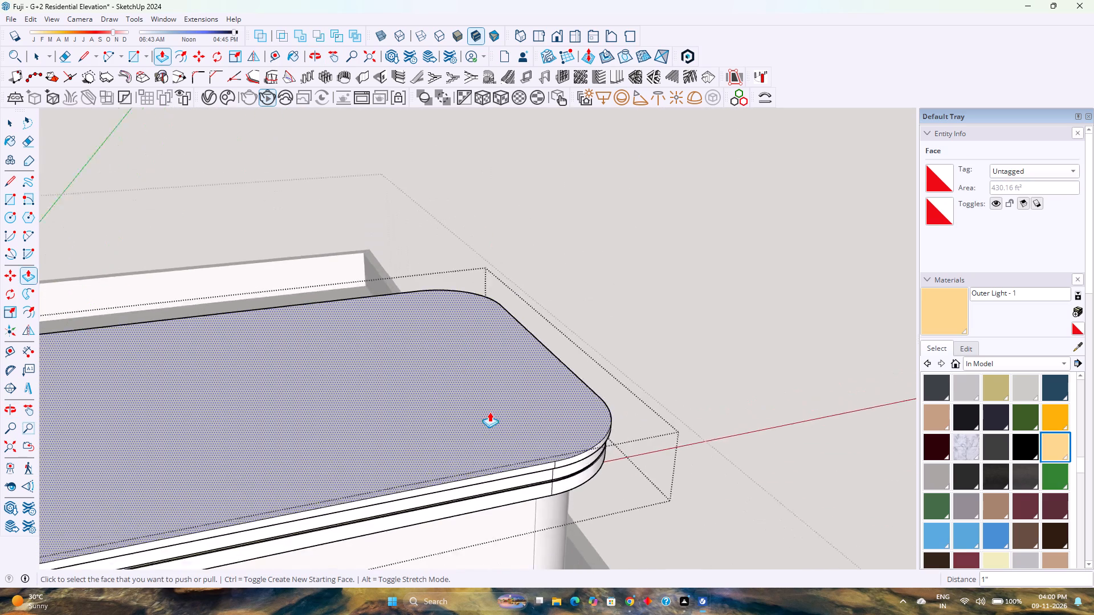
middle_drag(489, 411, 475, 338)
scroll(509, 407, up, 6)
double_click(537, 419)
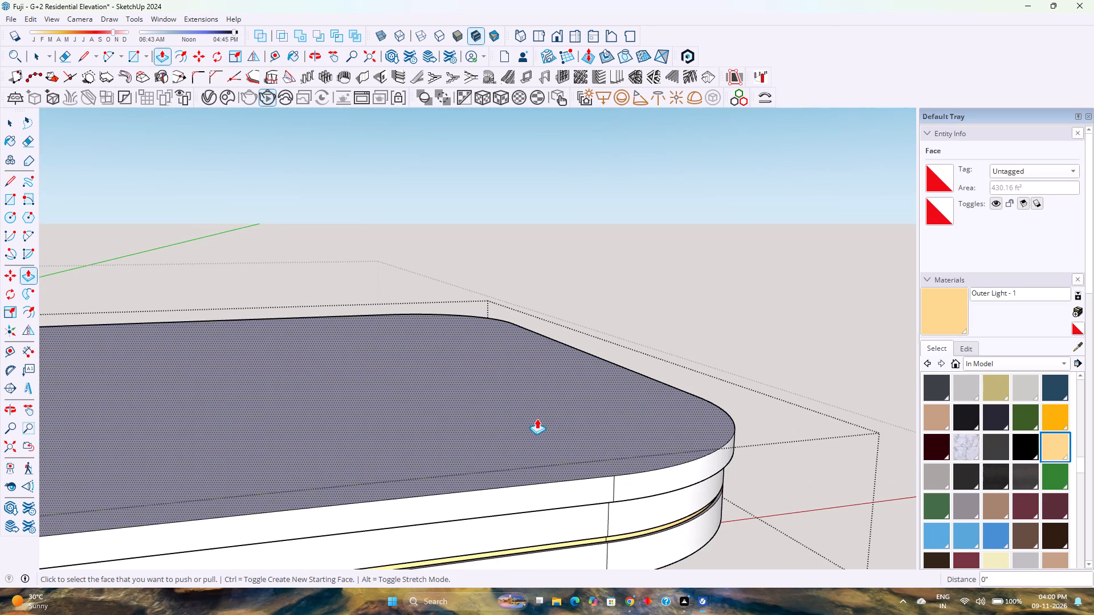
Examine the rooftop room and its slab lip from below, in front of the glass terrace railing.
scroll(537, 417, down, 8)
key(space)
scroll(540, 419, down, 5)
key(Escape)
scroll(537, 416, down, 5)
middle_drag(377, 446, 386, 379)
middle_click(387, 378)
scroll(361, 387, up, 5)
middle_drag(350, 392, 345, 360)
middle_click(345, 360)
middle_click(345, 360)
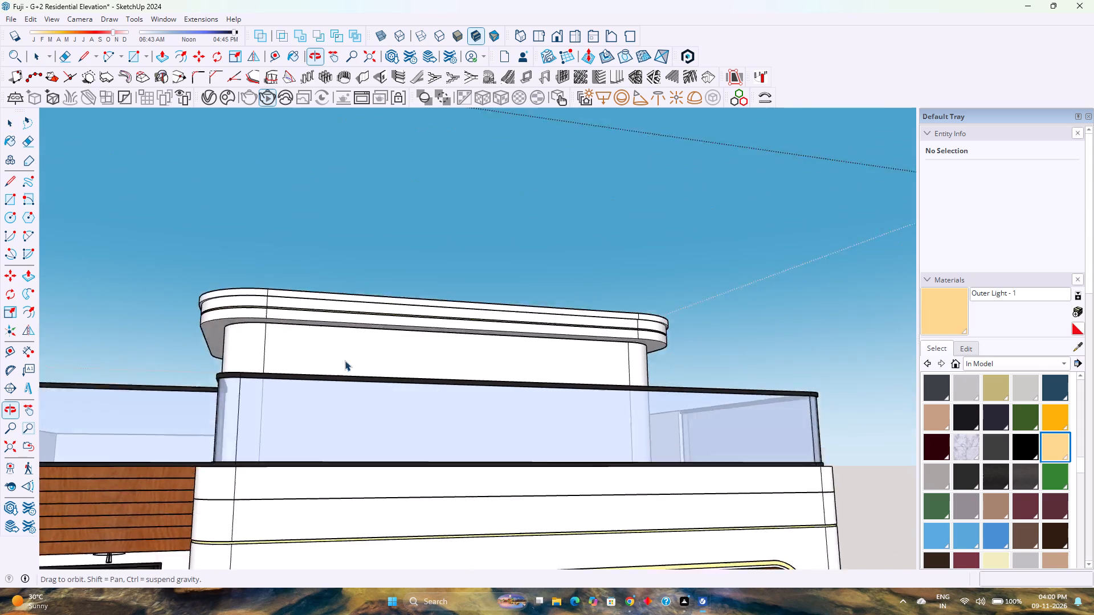
Save the model.
key(ctrl+s)
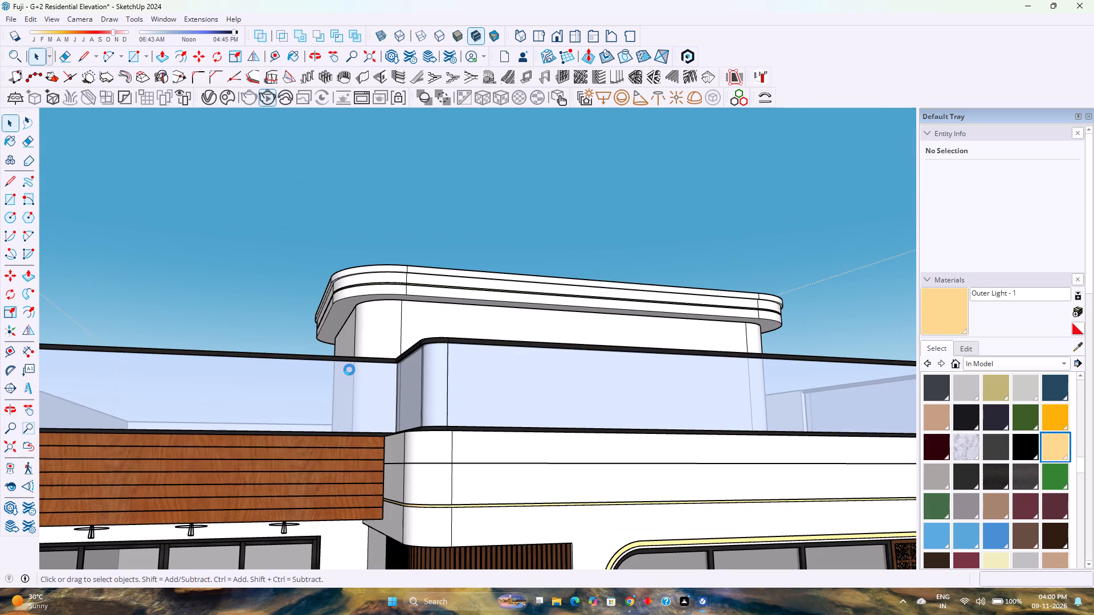
Open the slab for editing and place a guide 7" in from the outer edge of its underside along the short side.
scroll(353, 368, down, 1)
scroll(369, 299, up, 14)
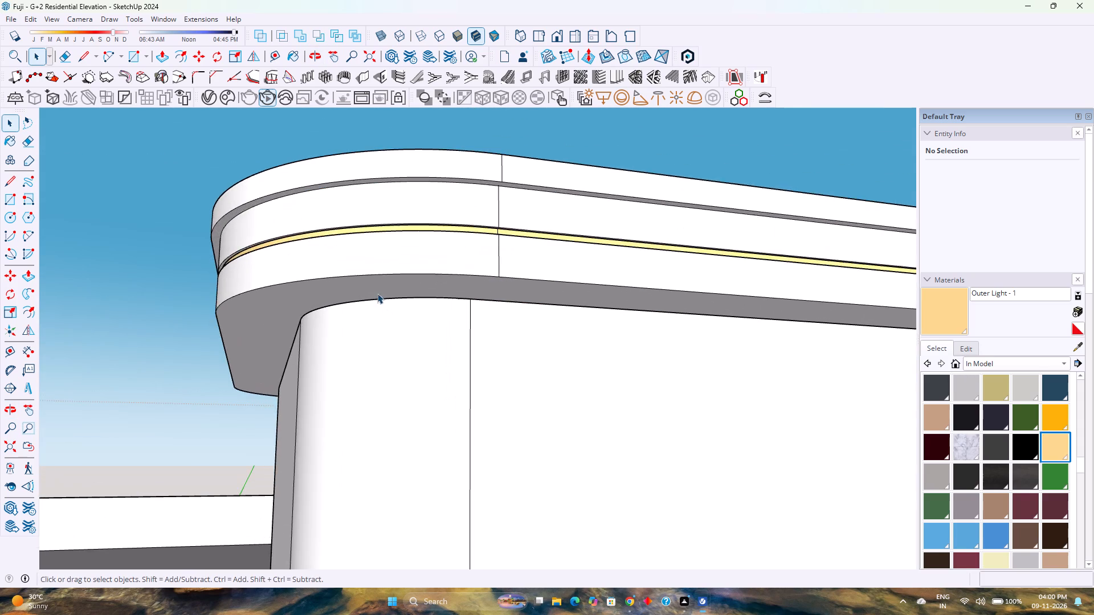
scroll(375, 293, up, 1)
middle_drag(375, 292, 749, 206)
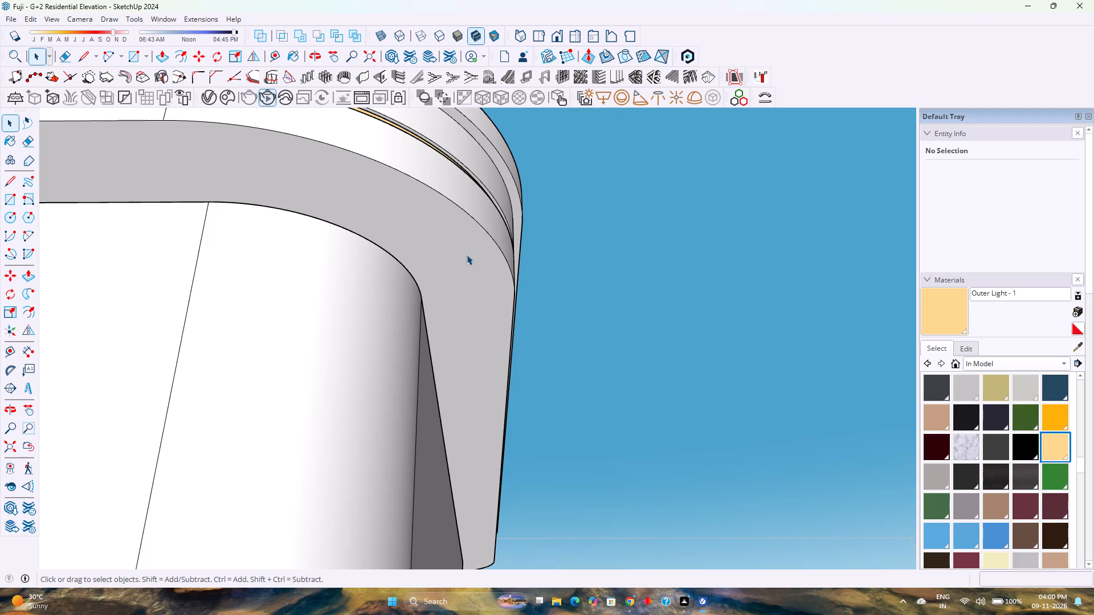
click(454, 258)
click(454, 258)
click(446, 261)
scroll(444, 263, up, 2)
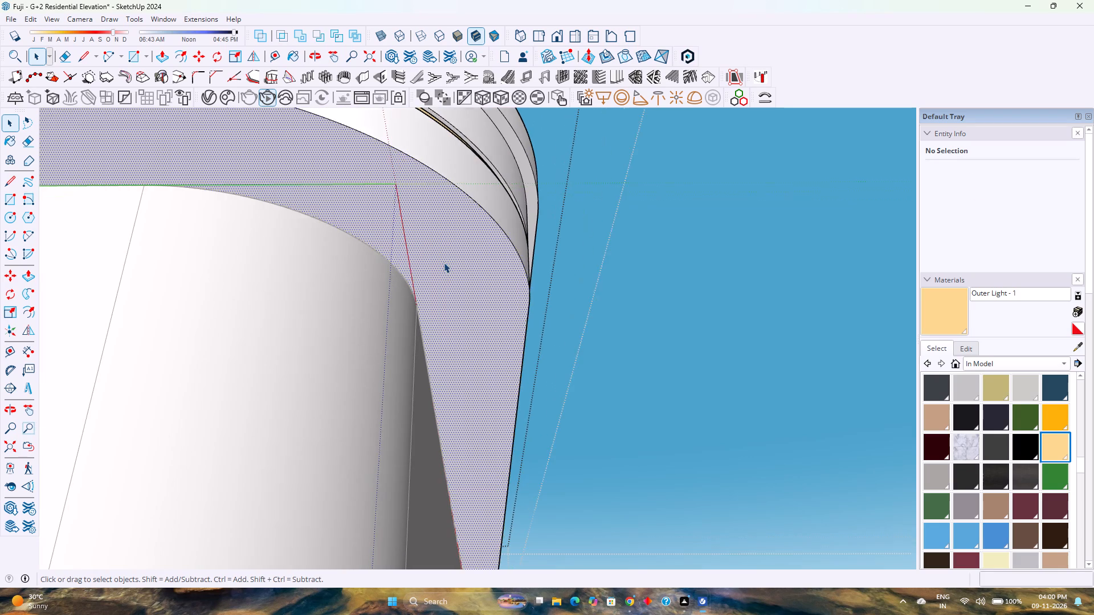
scroll(444, 271, down, 6)
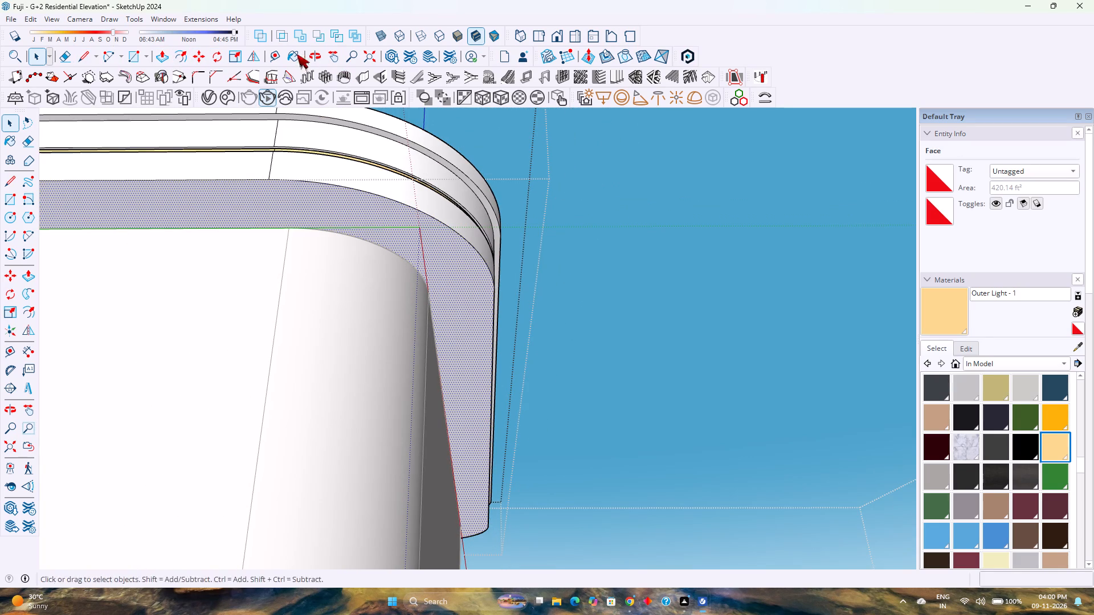
click(273, 51)
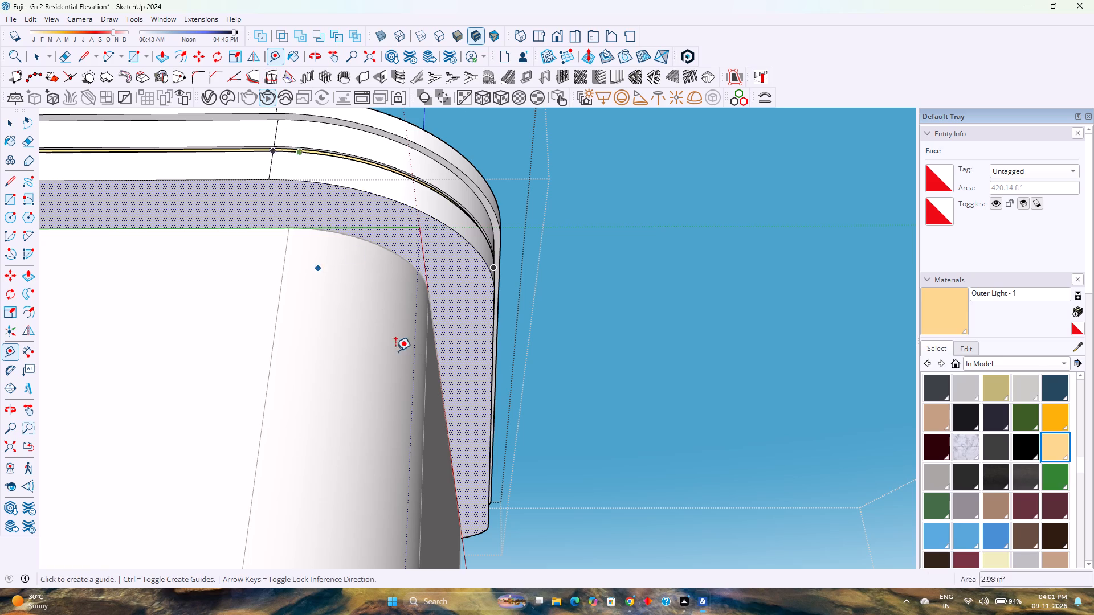
scroll(485, 373, up, 6)
middle_drag(493, 364, 438, 401)
middle_click(438, 401)
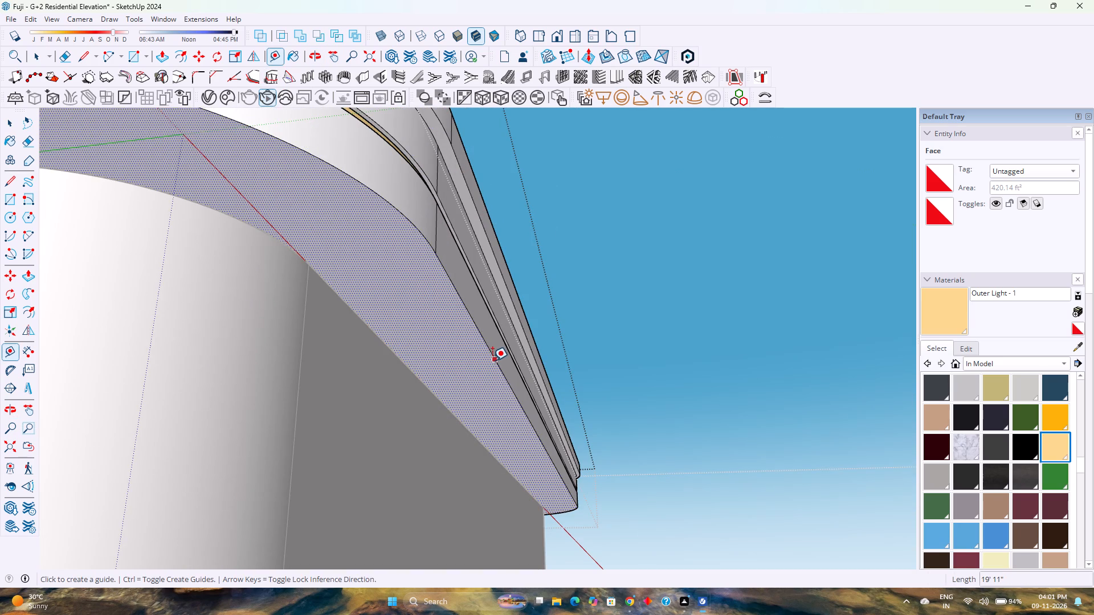
click(492, 360)
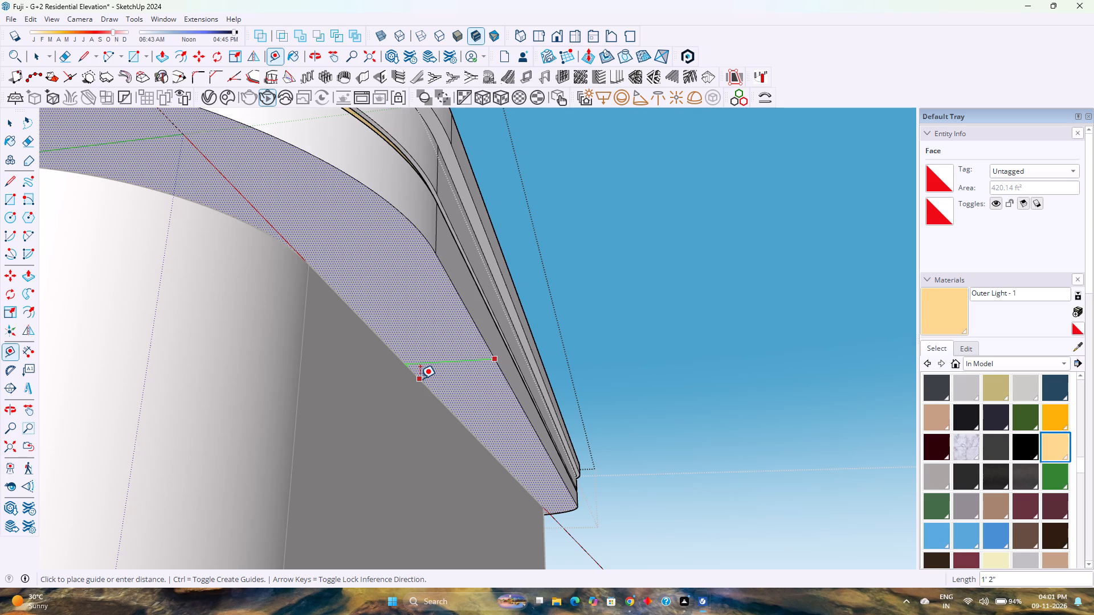
key(7)
key(Return)
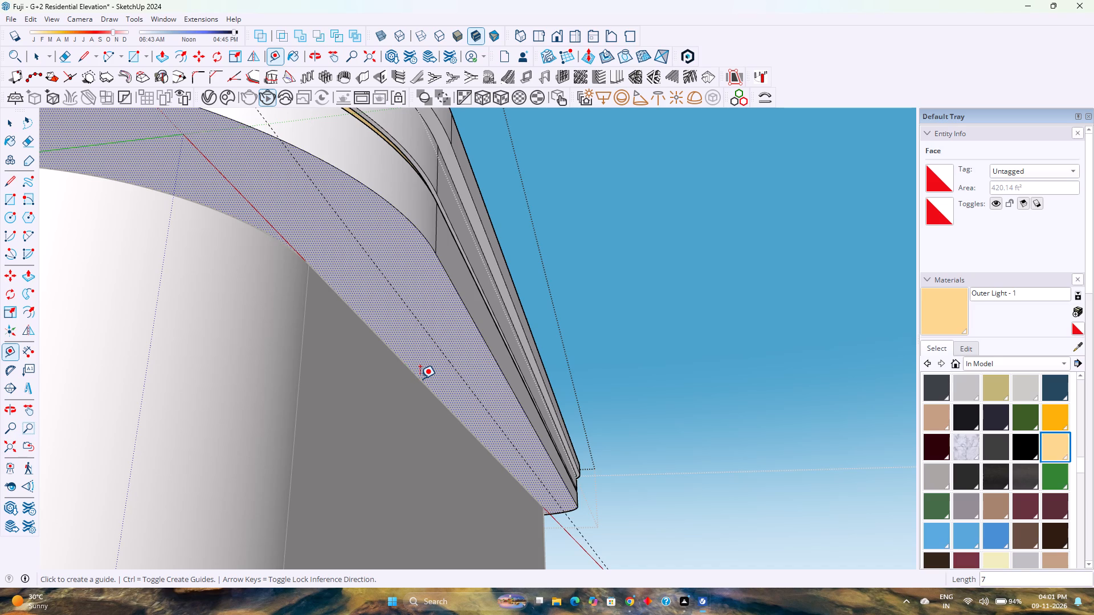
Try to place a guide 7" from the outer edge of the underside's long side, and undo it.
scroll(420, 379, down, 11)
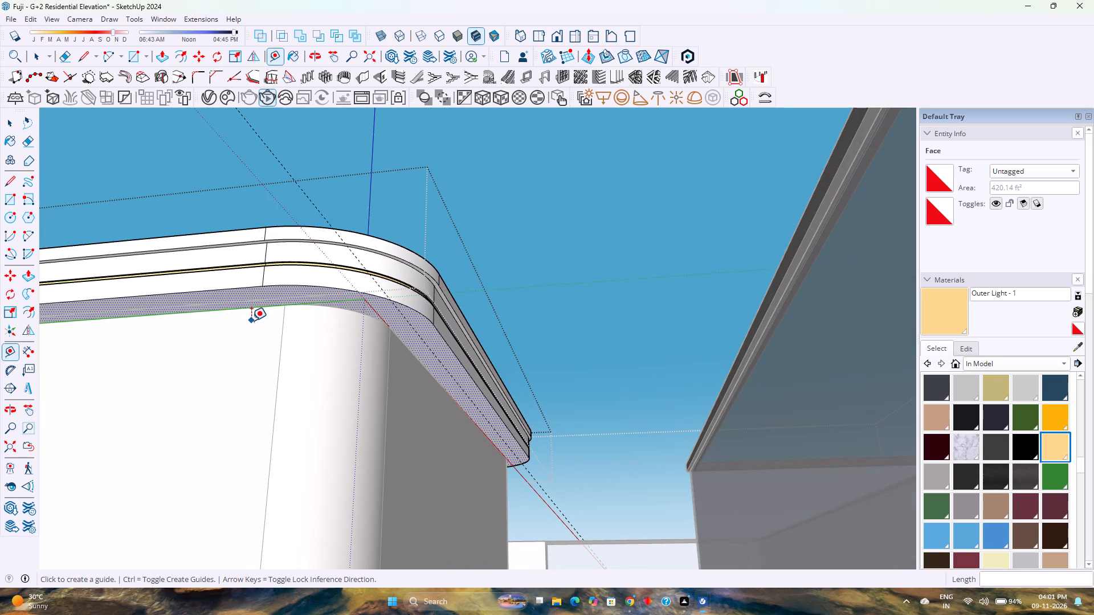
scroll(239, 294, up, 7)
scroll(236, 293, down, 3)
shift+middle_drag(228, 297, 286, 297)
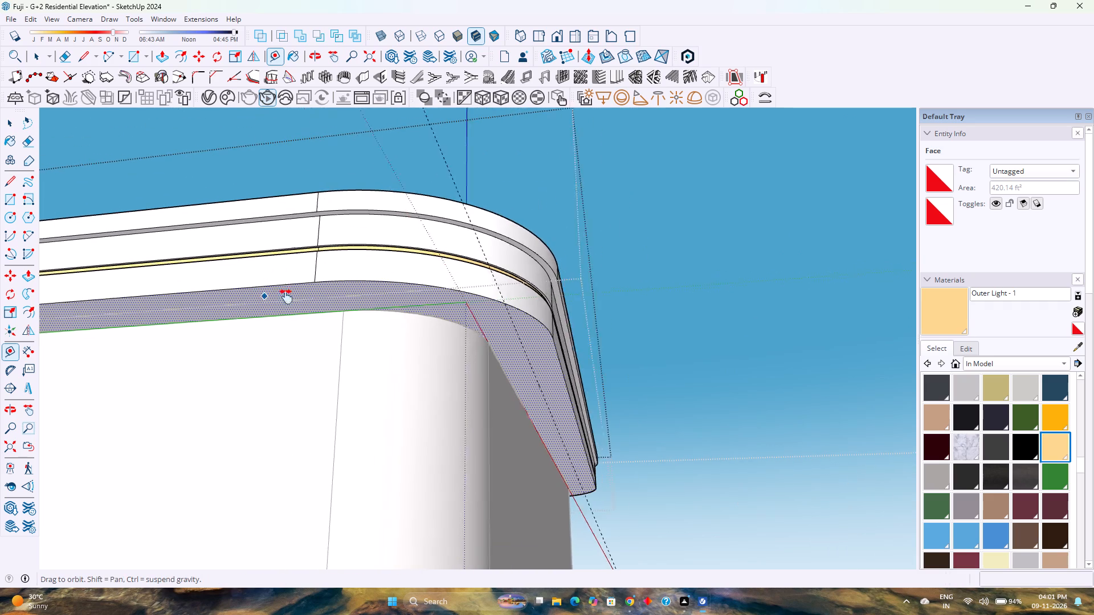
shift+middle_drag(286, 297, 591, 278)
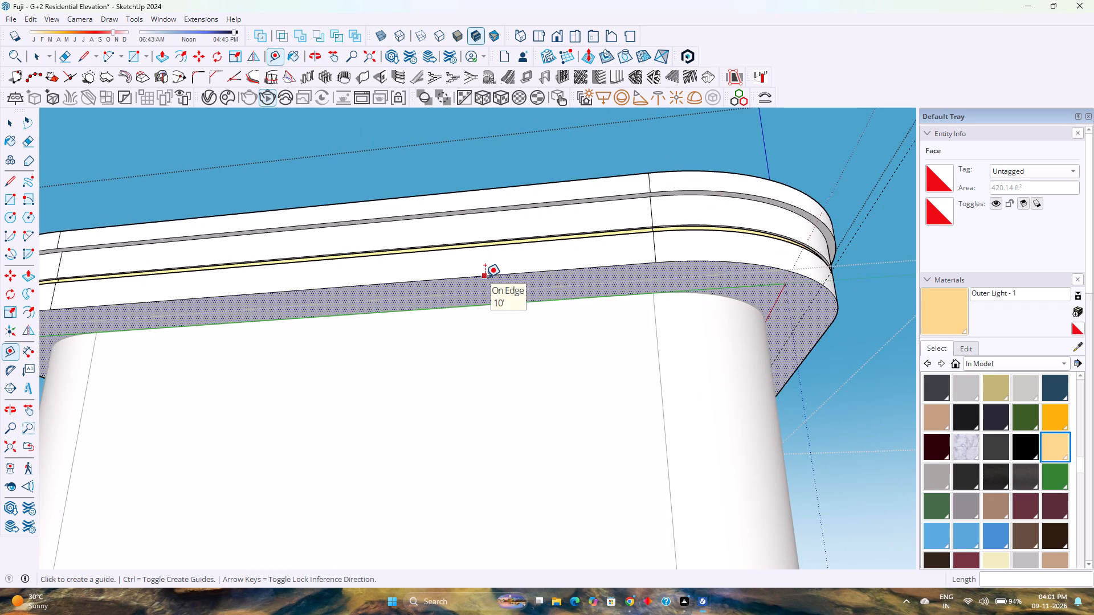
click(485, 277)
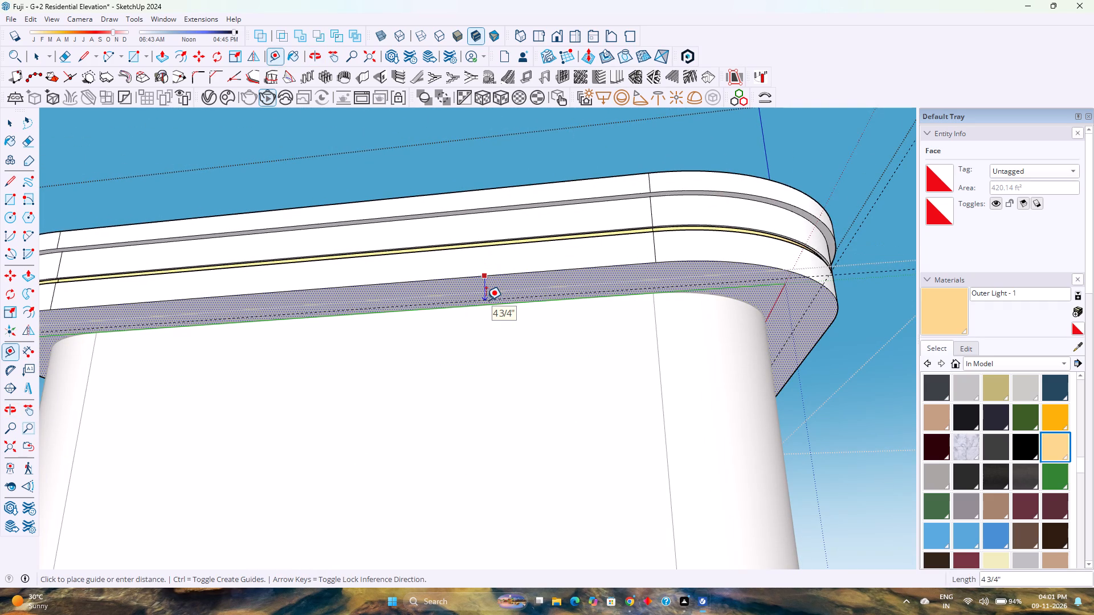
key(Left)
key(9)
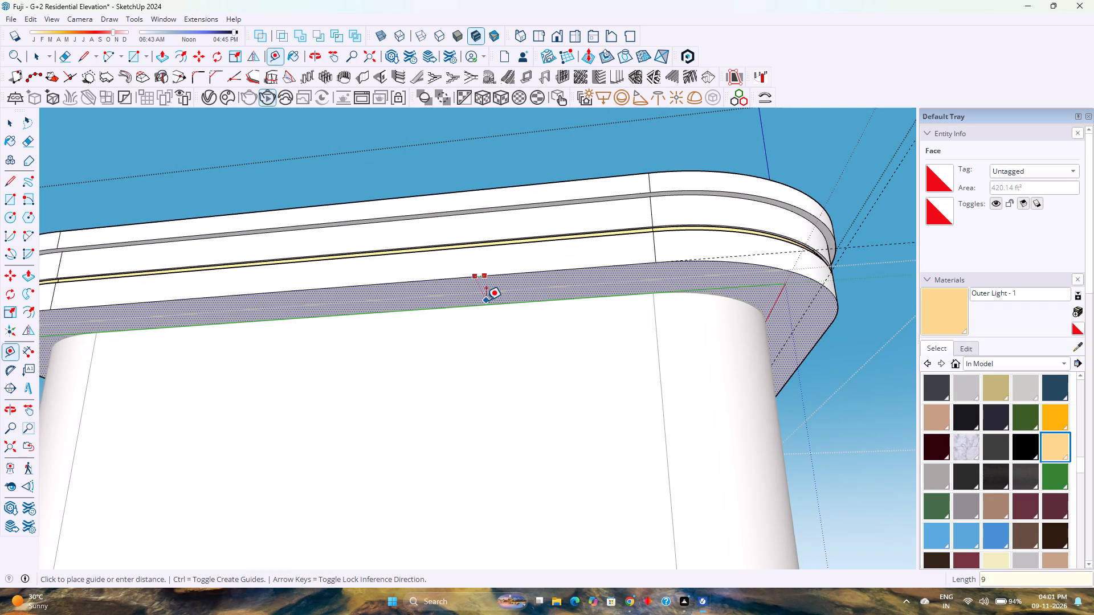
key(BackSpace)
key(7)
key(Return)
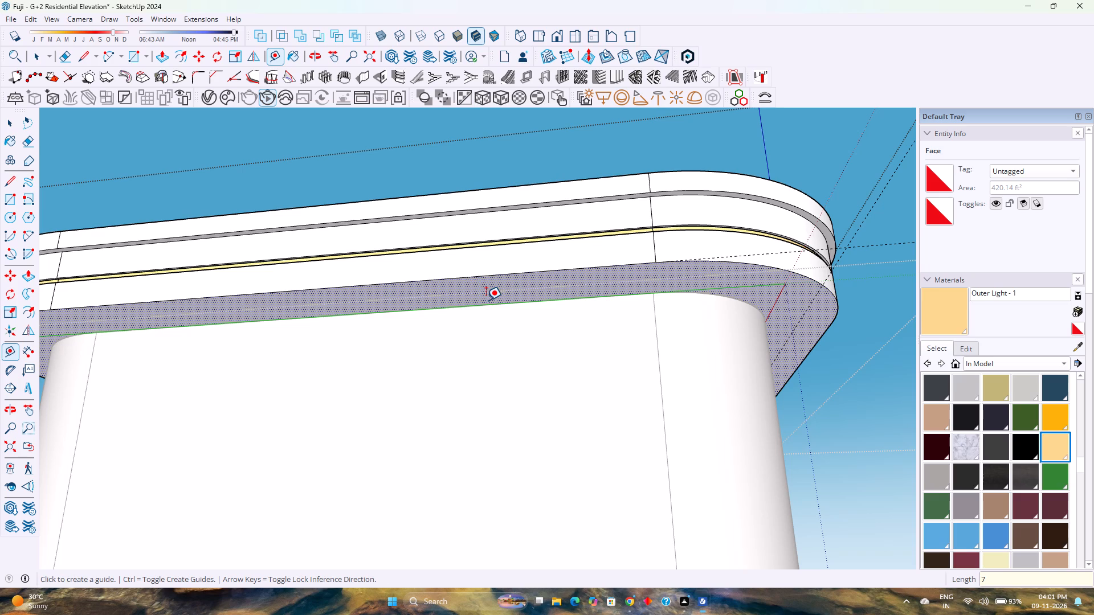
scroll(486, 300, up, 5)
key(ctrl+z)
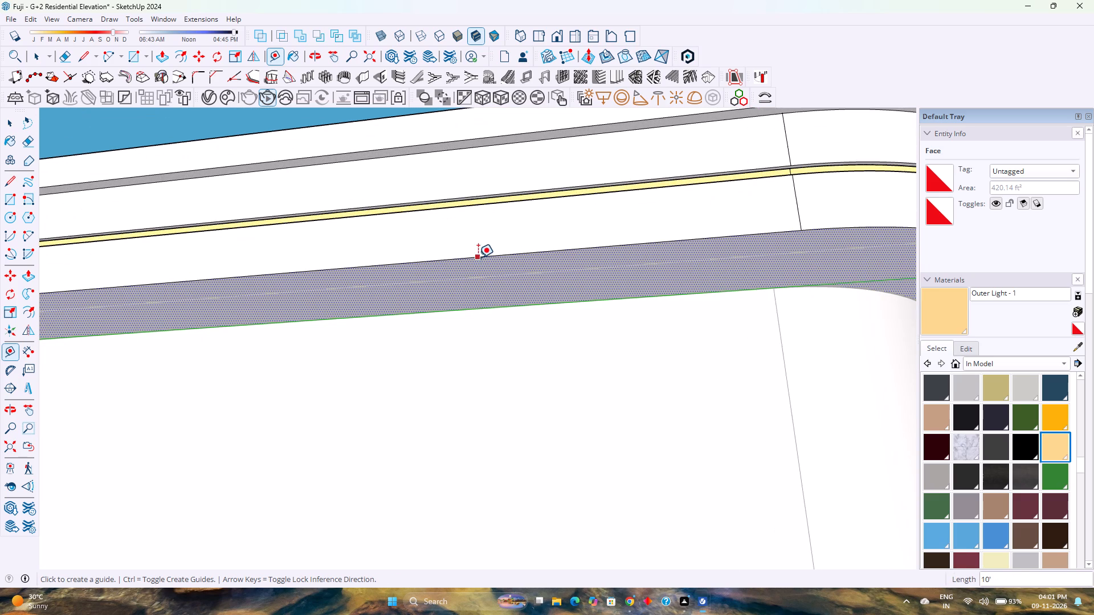
Place a guide 7" in from the outer edge of the slab's underside along the long side.
click(478, 257)
key(Right)
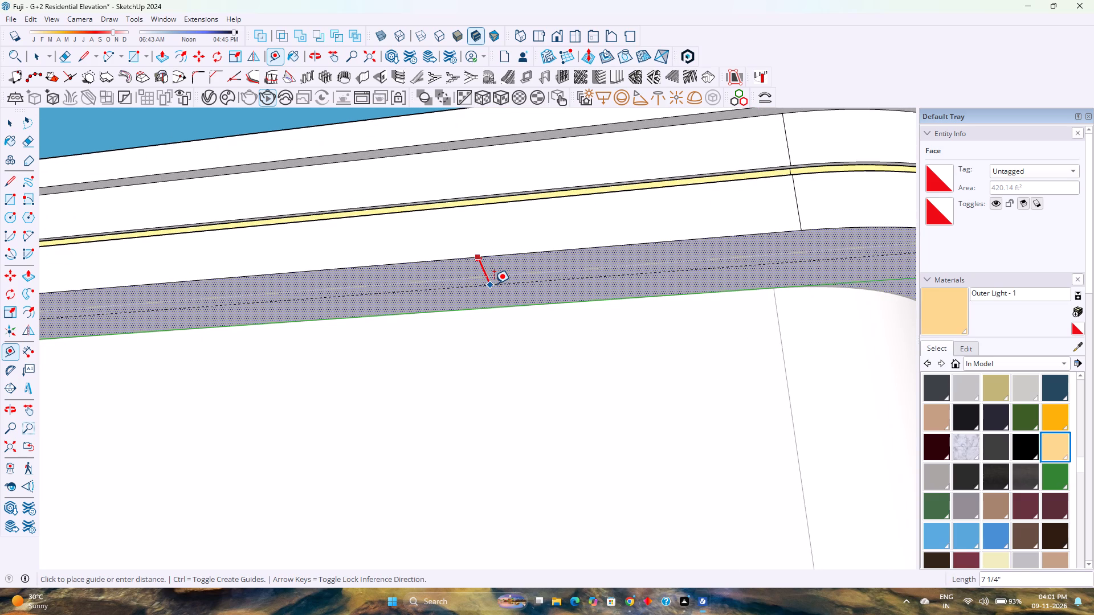
key(7)
key(Return)
Place a cross guide on the underside 2' from the red axis, through the point where the long edge meets the rounded corner.
scroll(493, 284, down, 2)
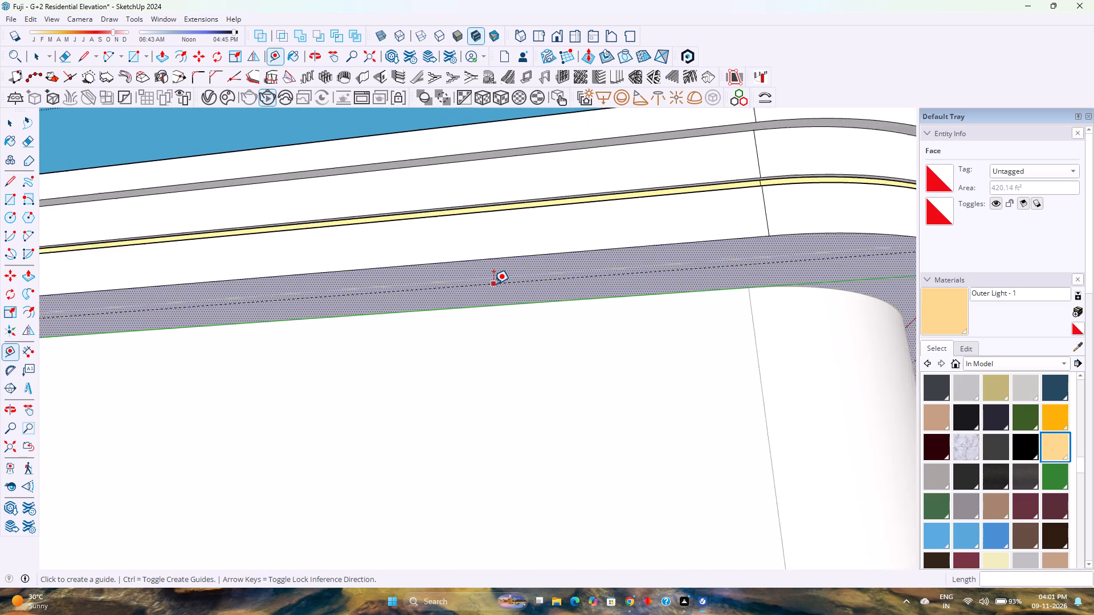
scroll(493, 284, down, 12)
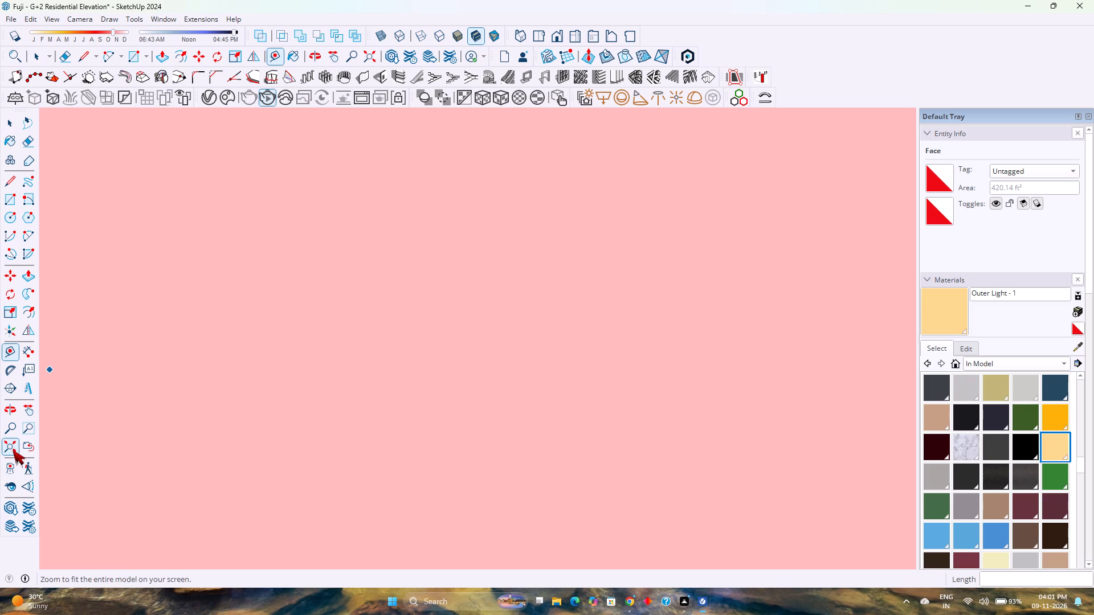
click(13, 450)
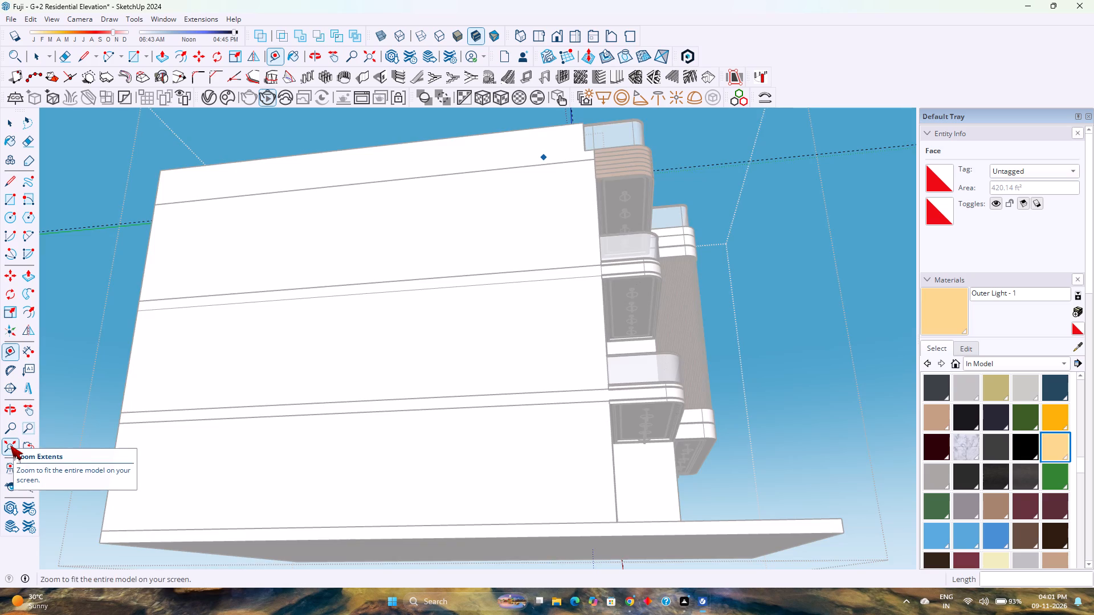
middle_drag(338, 272, 353, 280)
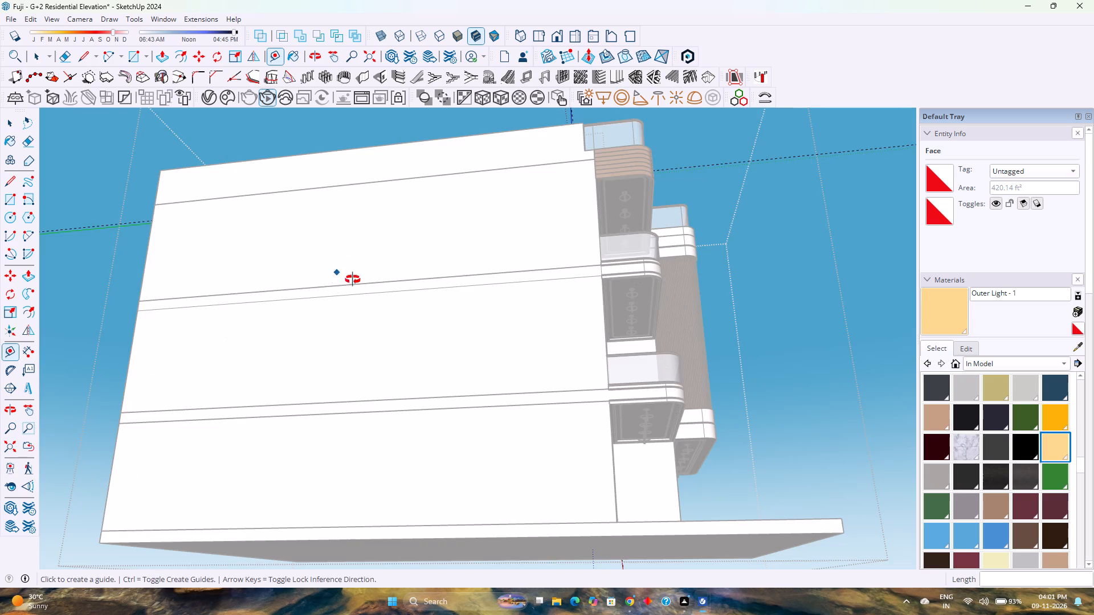
middle_drag(353, 280, 470, 413)
scroll(397, 299, down, 2)
scroll(445, 206, up, 13)
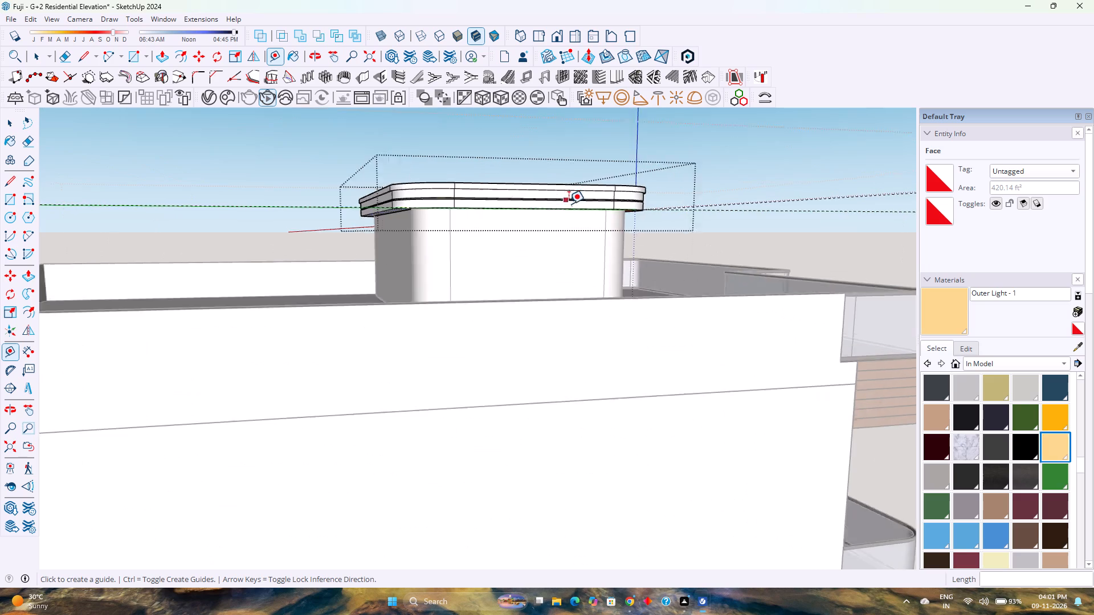
scroll(569, 204, up, 1)
scroll(671, 215, up, 6)
middle_click(671, 216)
middle_drag(670, 217, 635, 218)
middle_drag(619, 218, 390, 175)
middle_click(390, 175)
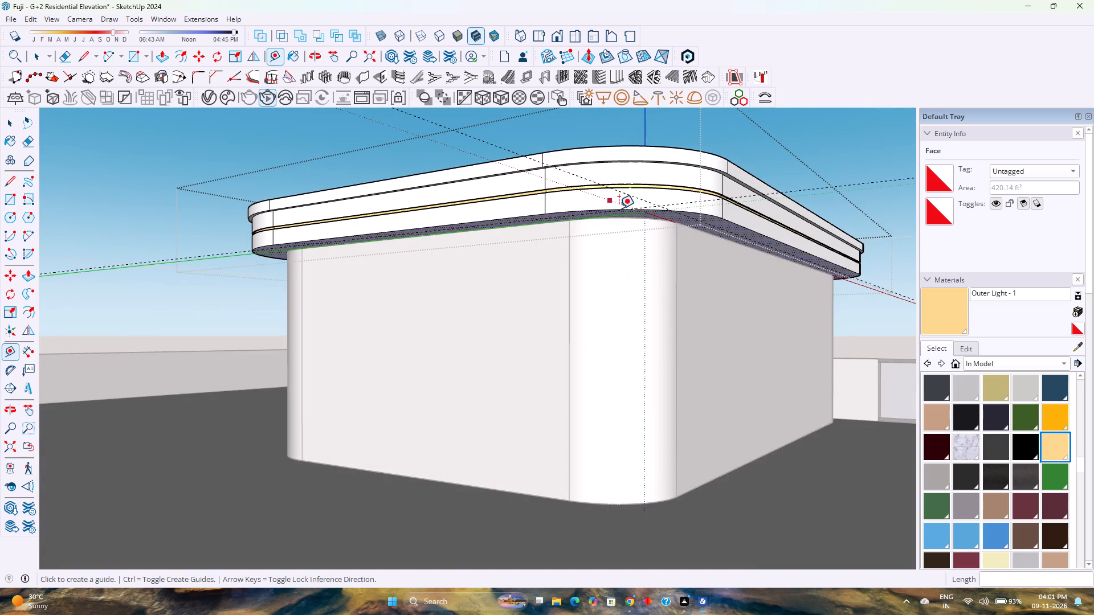
scroll(619, 208, up, 8)
middle_drag(627, 220, 567, 166)
middle_click(567, 165)
scroll(617, 221, up, 2)
middle_drag(618, 222, 606, 174)
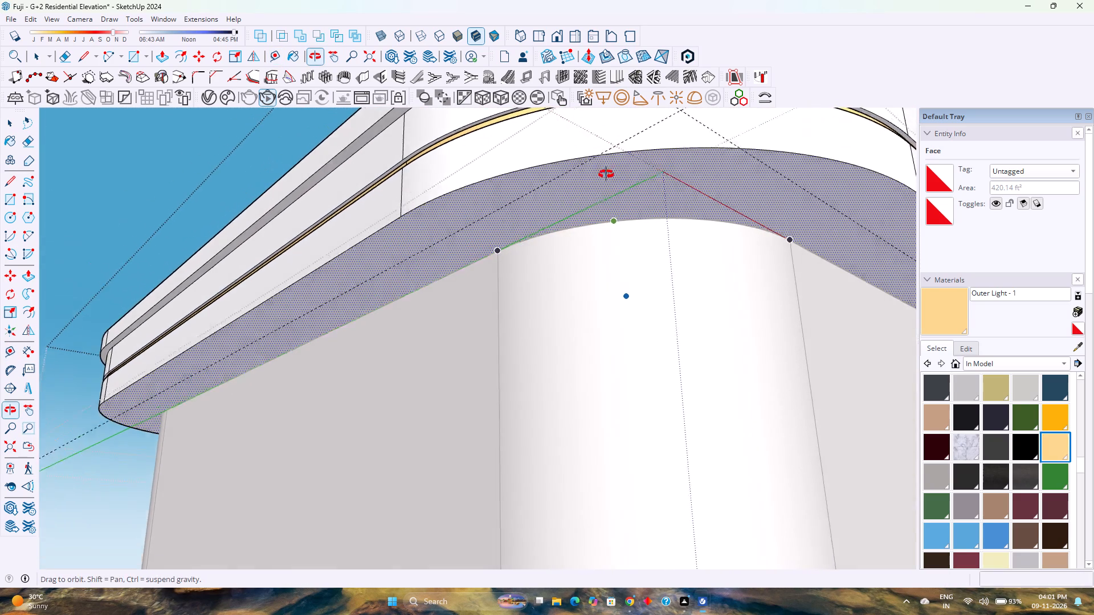
middle_drag(606, 174, 607, 170)
middle_click(607, 170)
scroll(609, 168, up, 3)
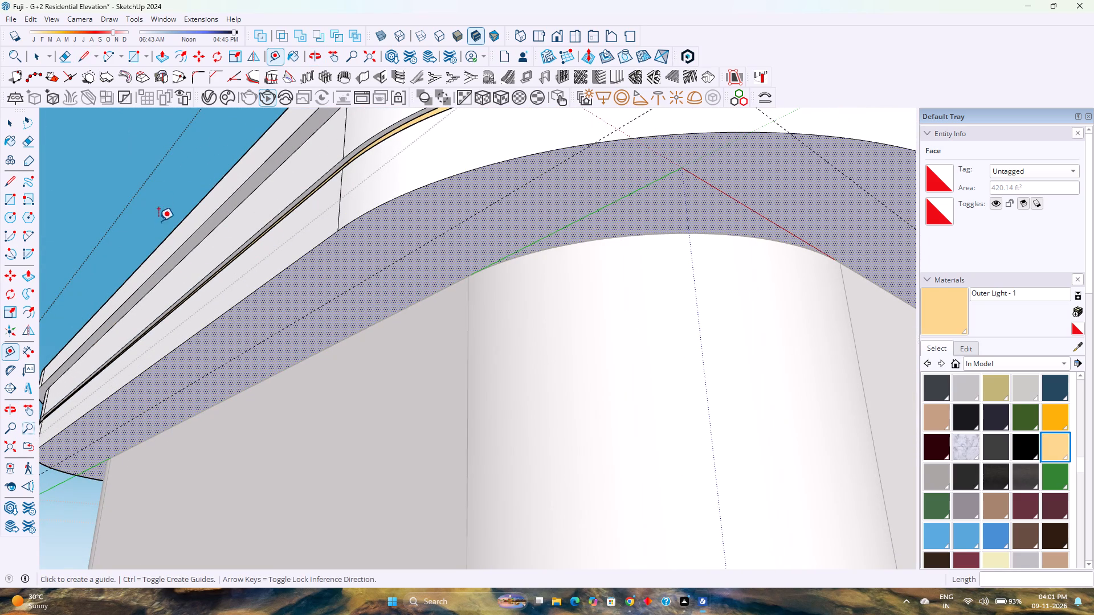
scroll(344, 282, down, 3)
middle_drag(346, 281, 429, 264)
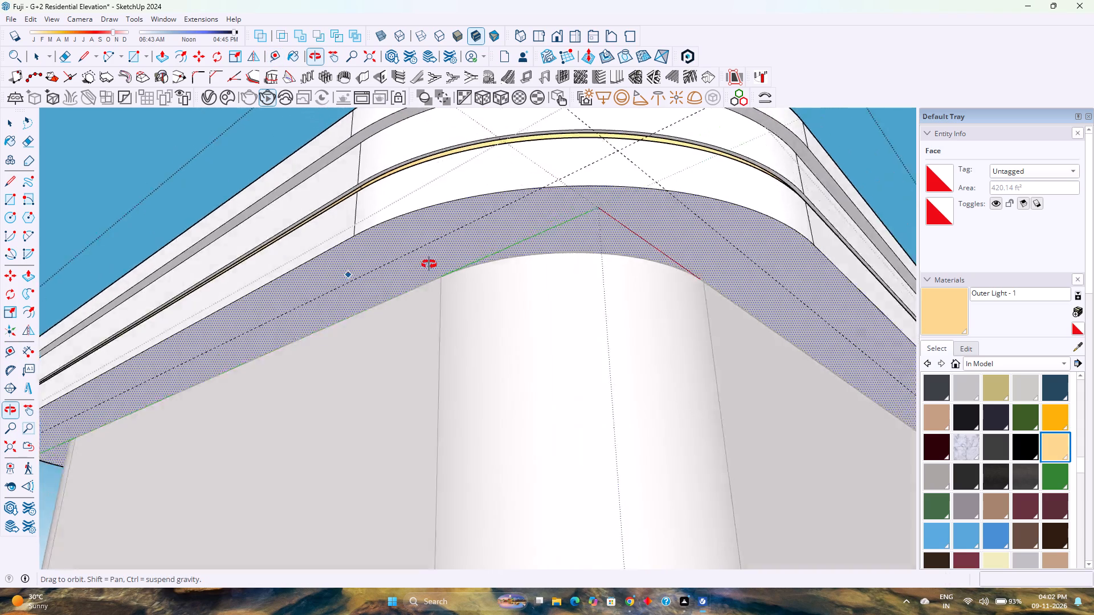
middle_drag(429, 264, 575, 244)
middle_click(575, 244)
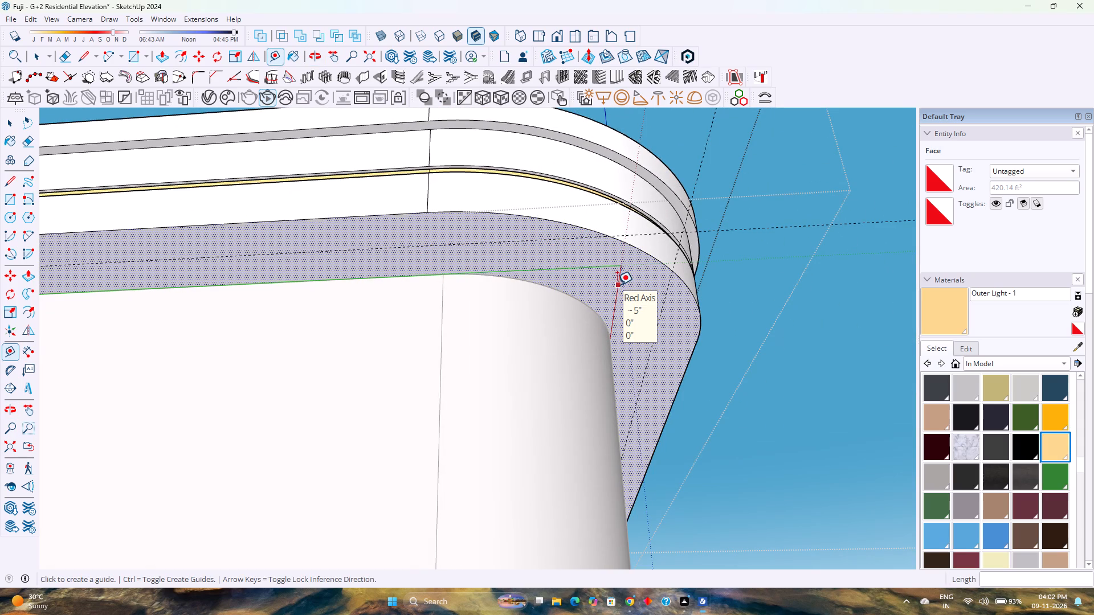
click(617, 285)
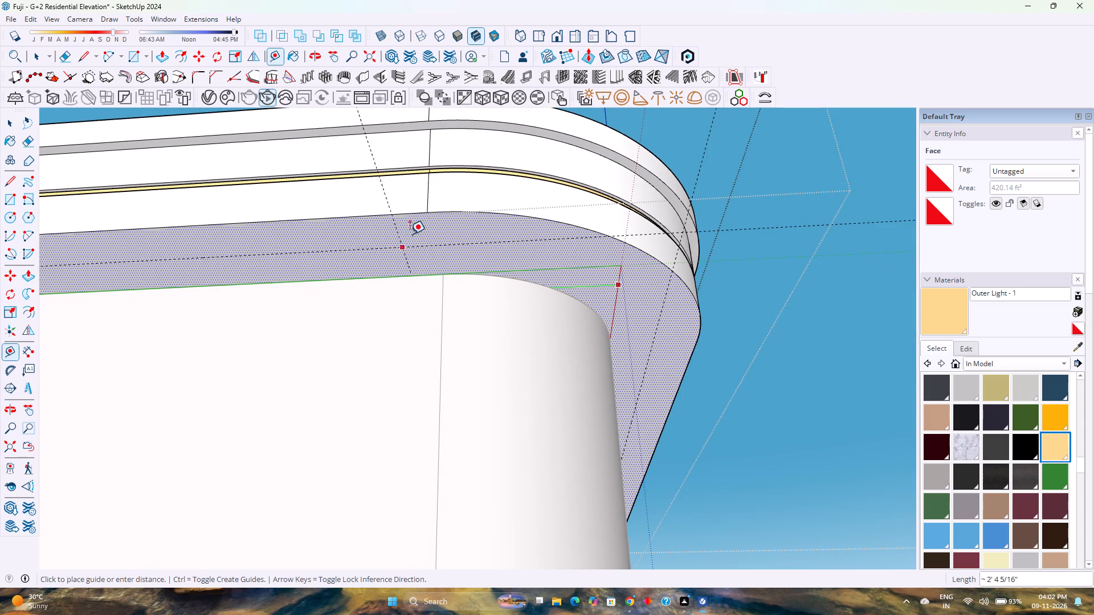
click(426, 213)
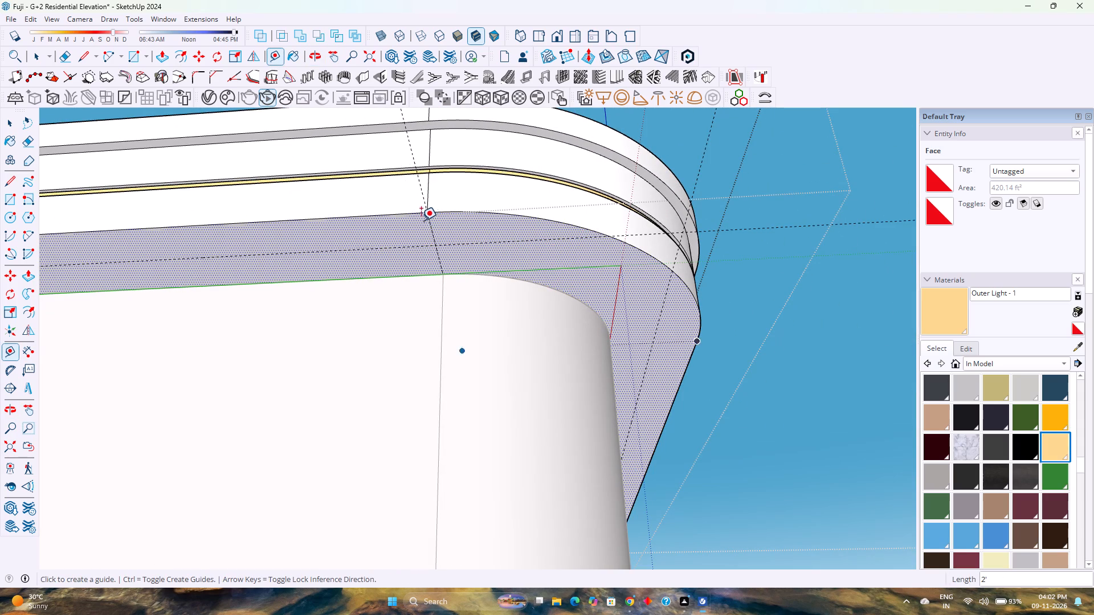
Draw a circle of 2" radius on the underside, centred where the cross guide meets the long-side guide.
key(c)
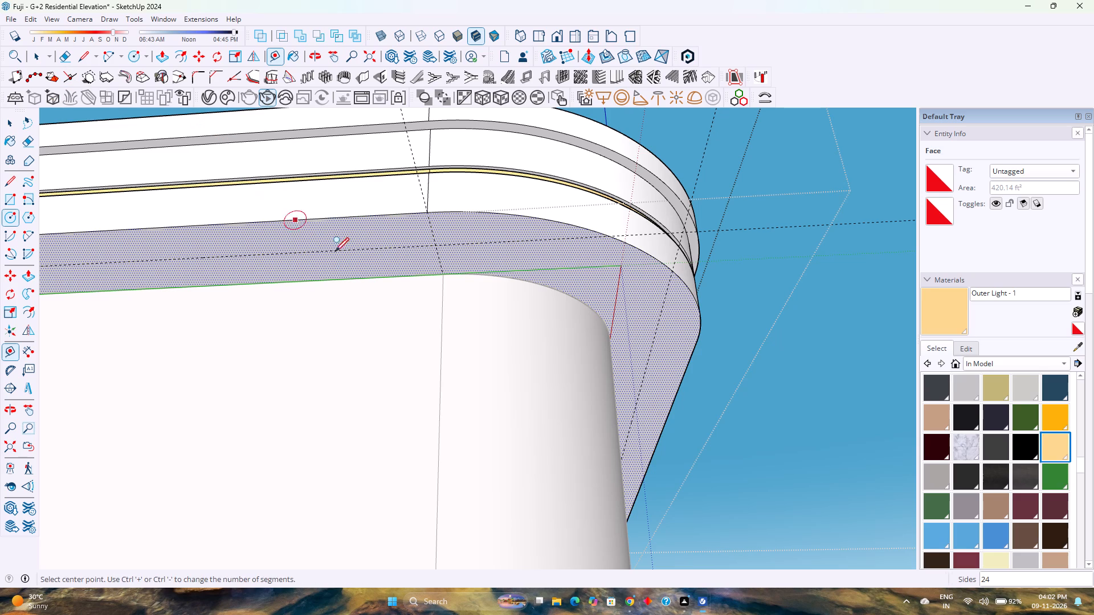
click(435, 244)
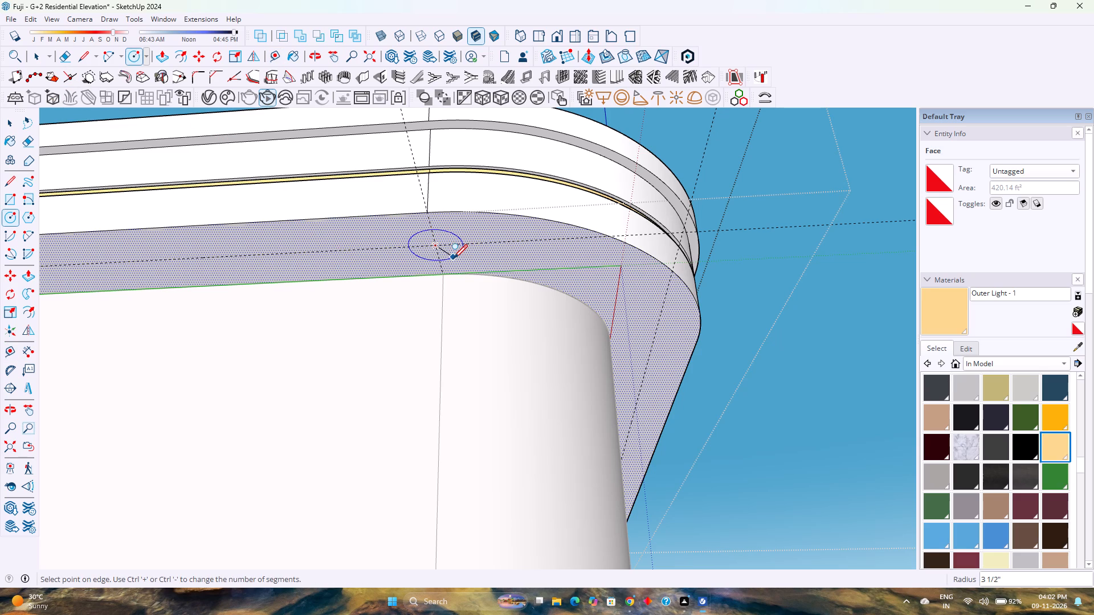
key(2)
key(Return)
Set the segment count of the new 2" circle on the underside to 80.
scroll(449, 257, up, 11)
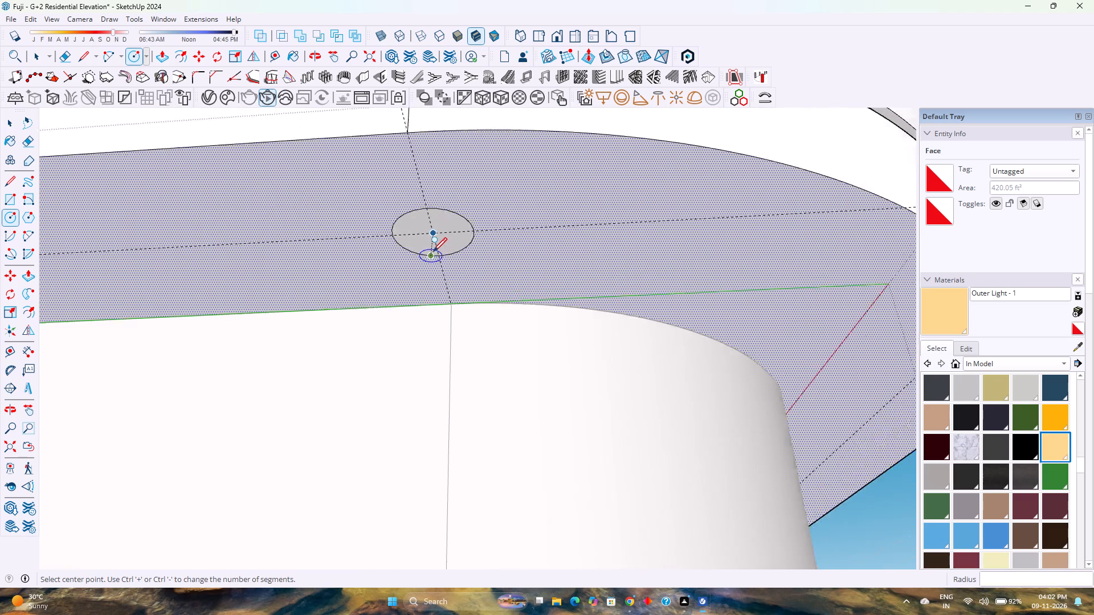
scroll(433, 251, up, 6)
middle_drag(430, 251, 345, 260)
middle_drag(341, 263, 318, 294)
key(space)
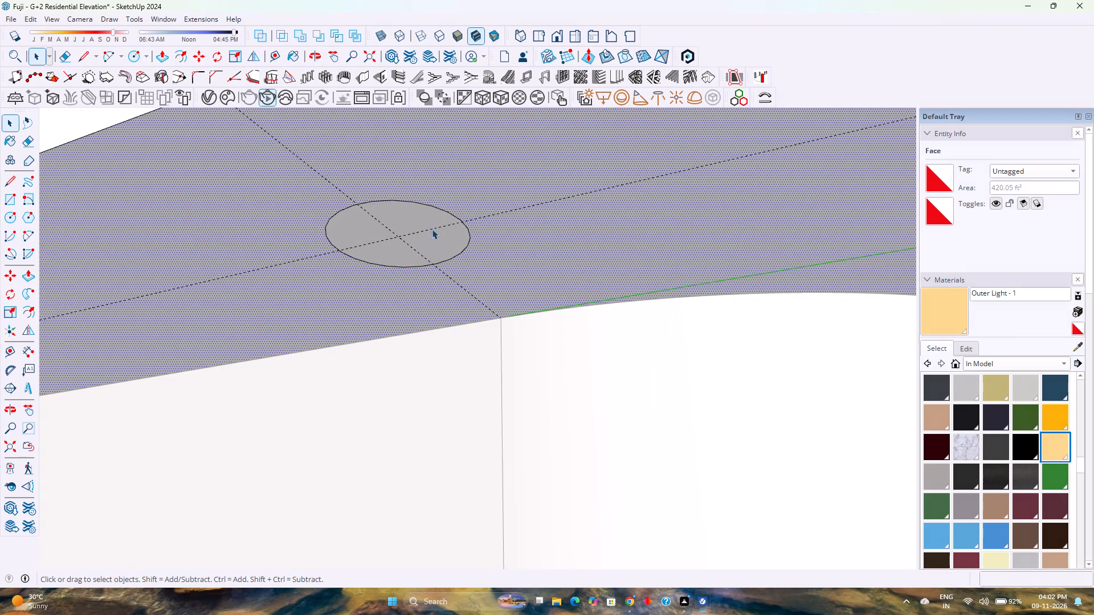
click(432, 207)
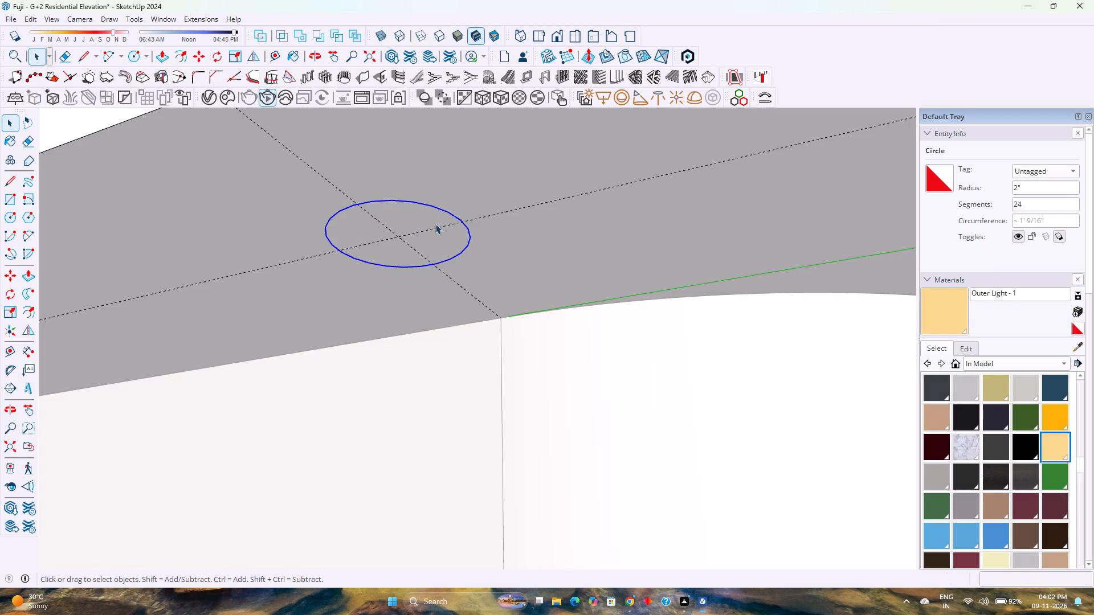
click(1046, 208)
key(0)
key(Return)
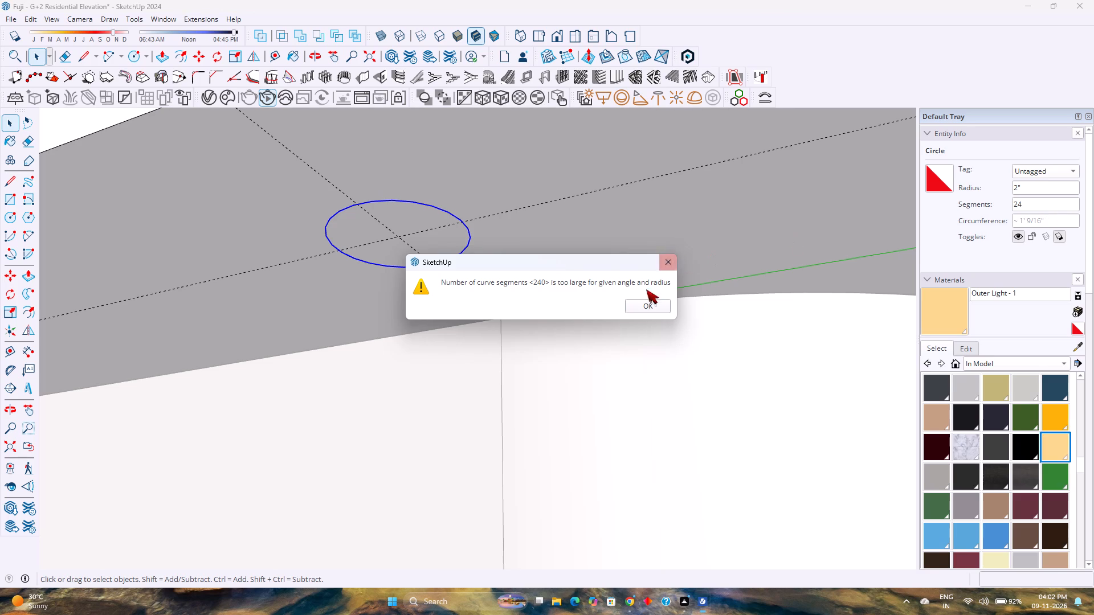
click(650, 302)
double_click(1039, 206)
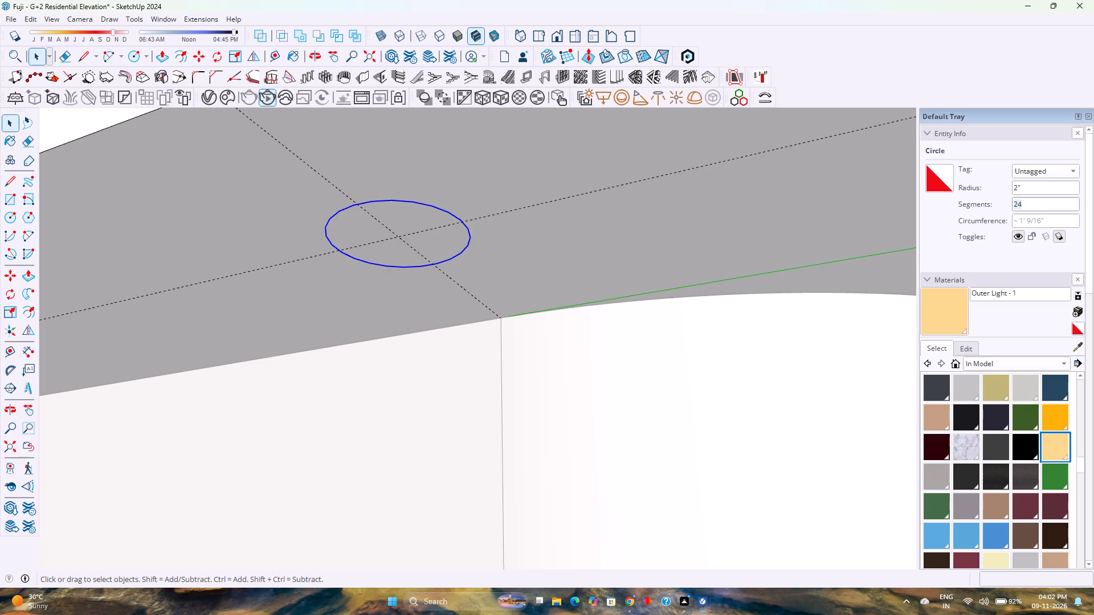
text(80)
key(Return)
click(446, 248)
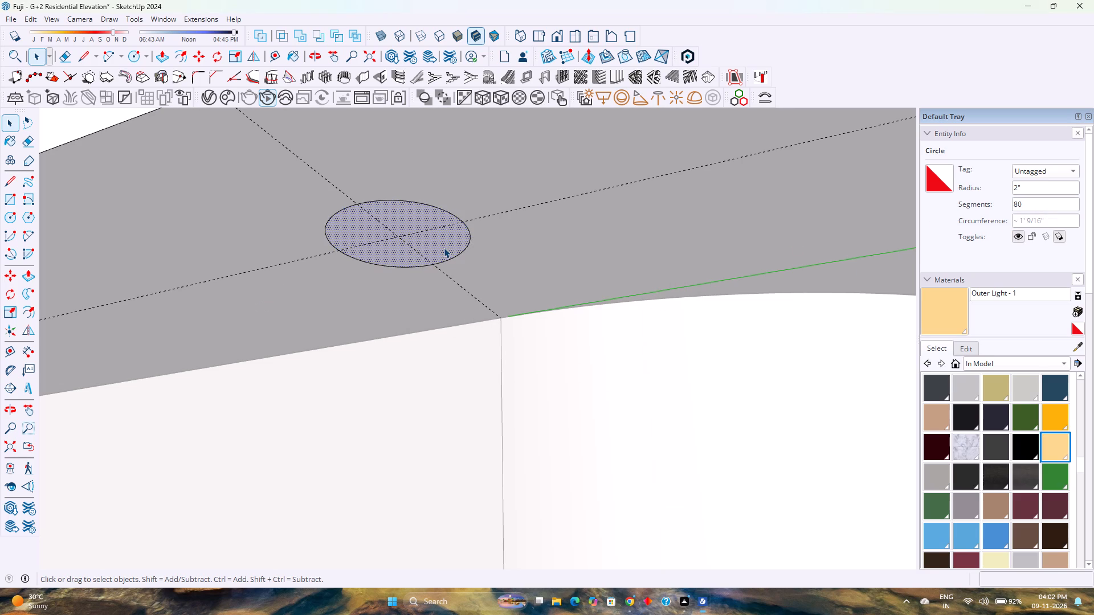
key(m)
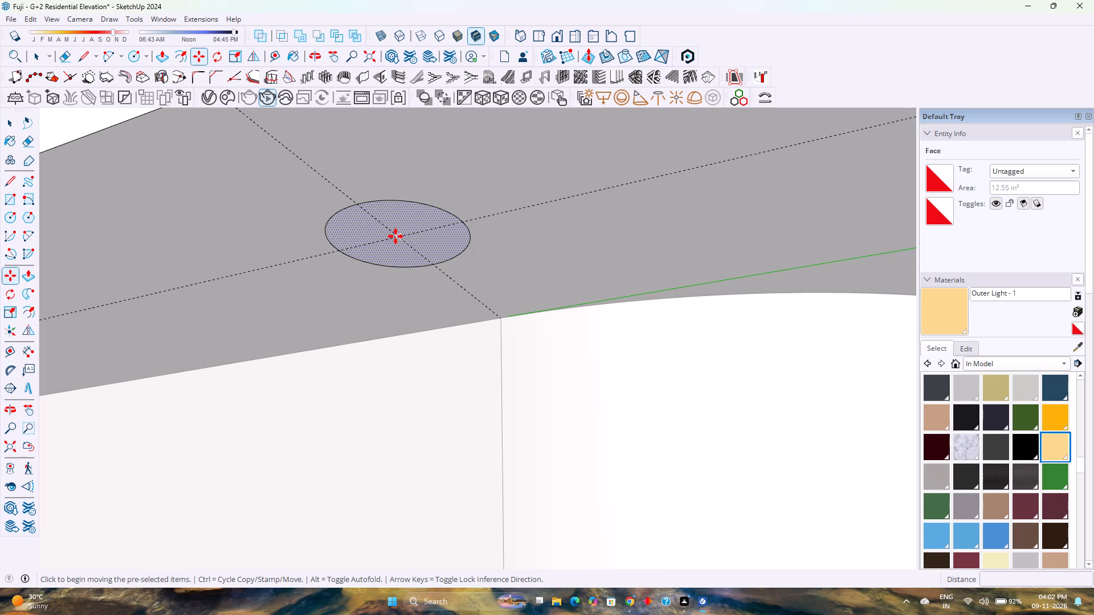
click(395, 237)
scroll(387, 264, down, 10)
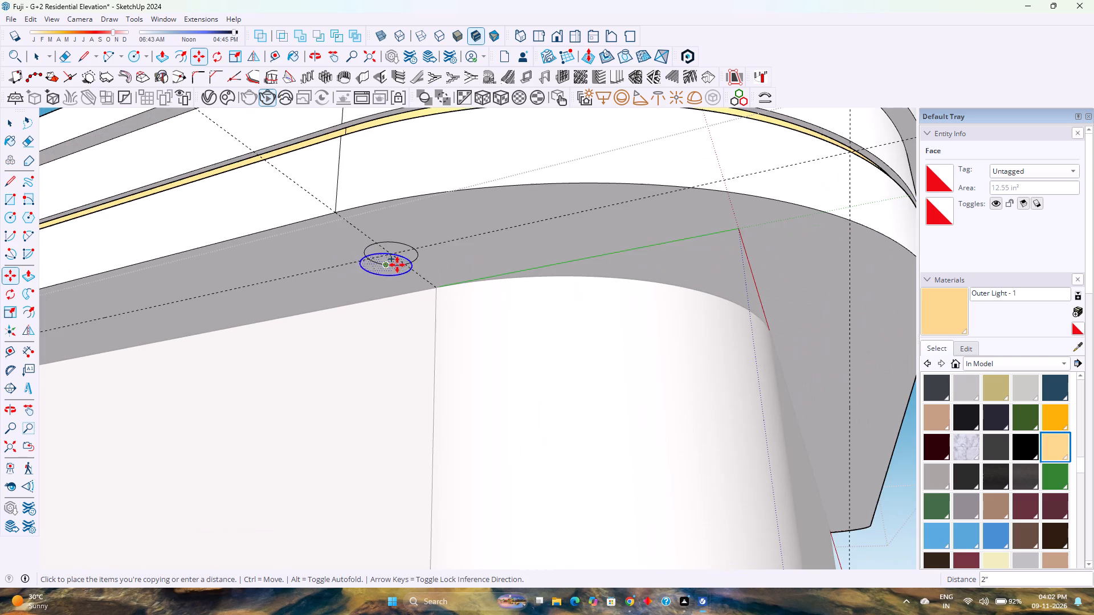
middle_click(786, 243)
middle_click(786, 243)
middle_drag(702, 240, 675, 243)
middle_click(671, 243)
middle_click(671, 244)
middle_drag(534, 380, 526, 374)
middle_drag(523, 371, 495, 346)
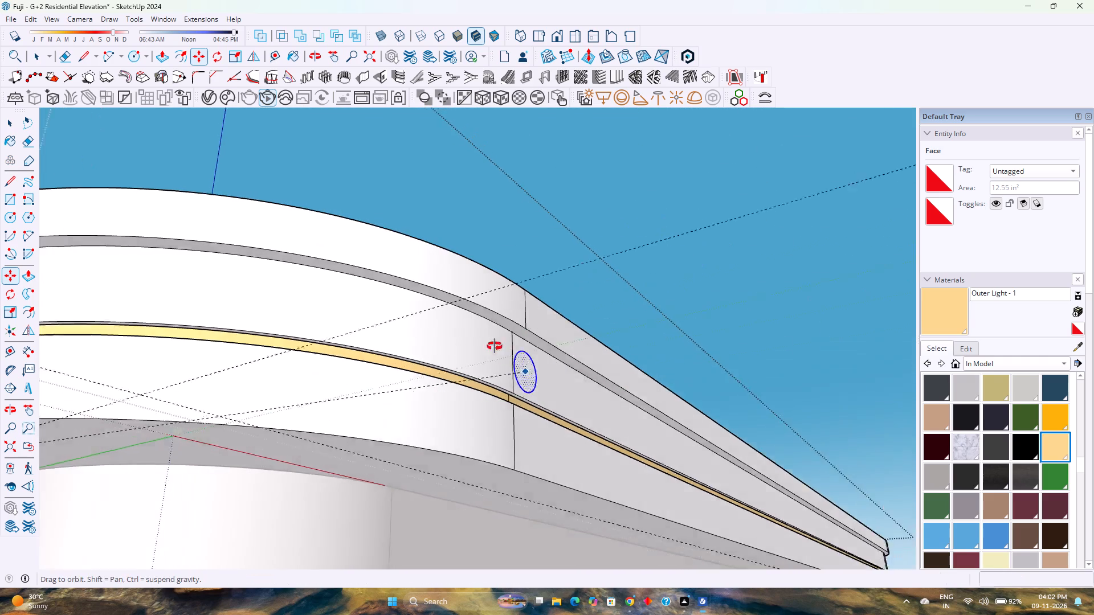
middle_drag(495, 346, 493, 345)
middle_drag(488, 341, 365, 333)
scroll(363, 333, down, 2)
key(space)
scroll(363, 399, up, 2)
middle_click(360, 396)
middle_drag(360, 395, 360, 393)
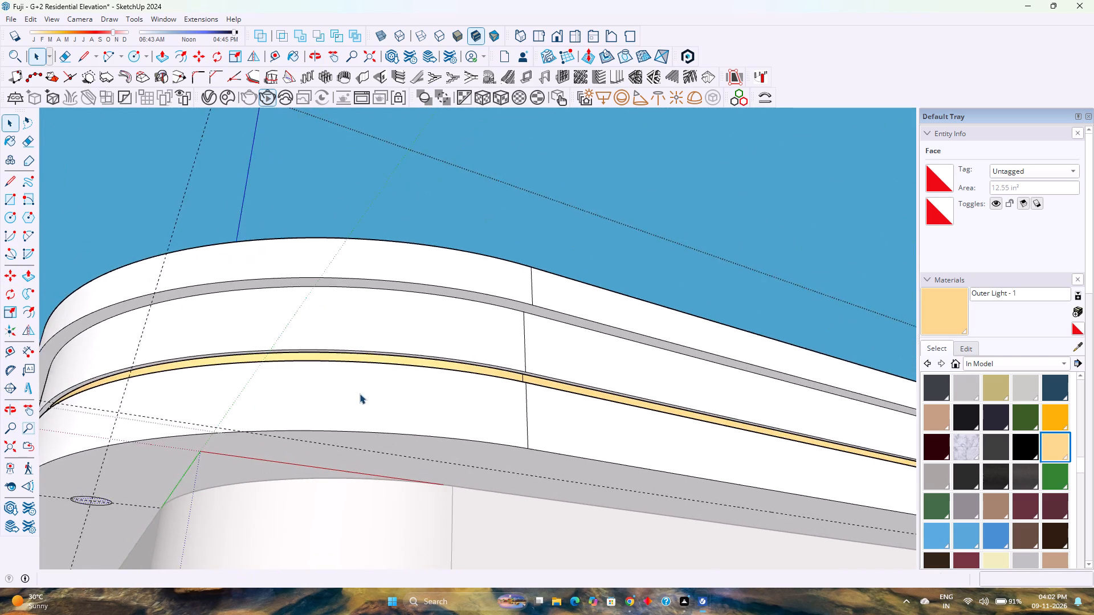
Place a cross guide on the slab's underside 2' from the green axis, through the point where the straight front edge meets the rounded corner.
middle_drag(360, 393, 364, 363)
middle_click(365, 362)
scroll(365, 349, down, 3)
middle_drag(360, 372, 263, 293)
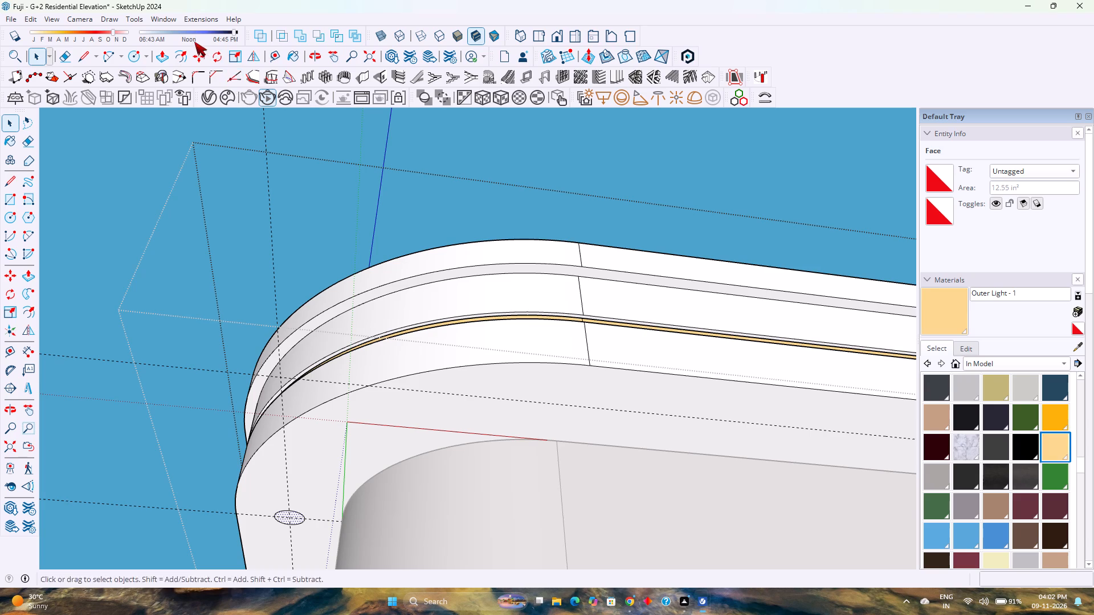
click(279, 55)
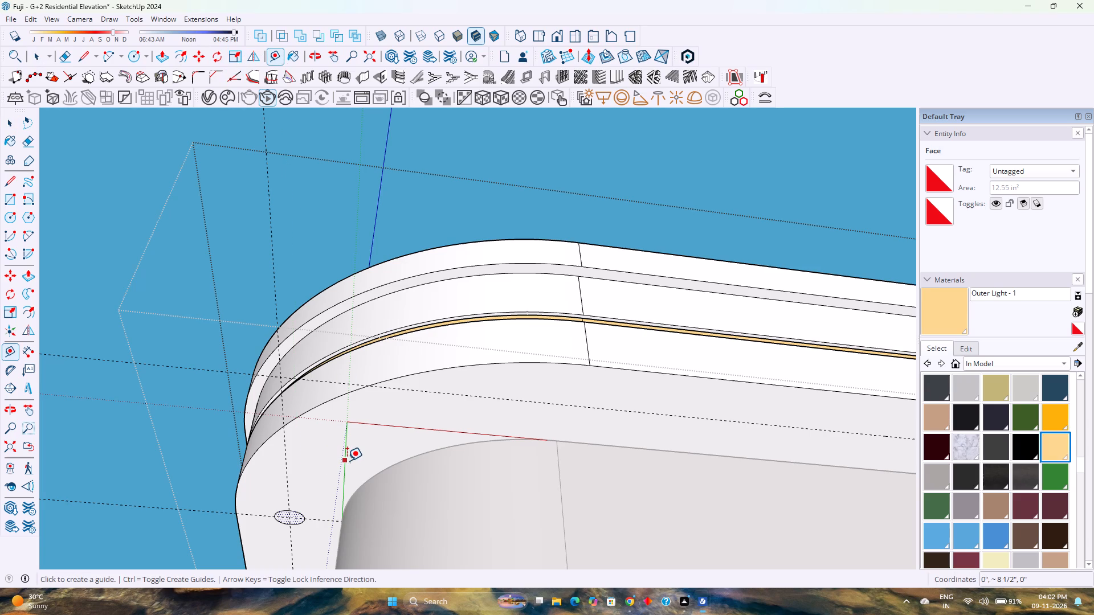
click(347, 461)
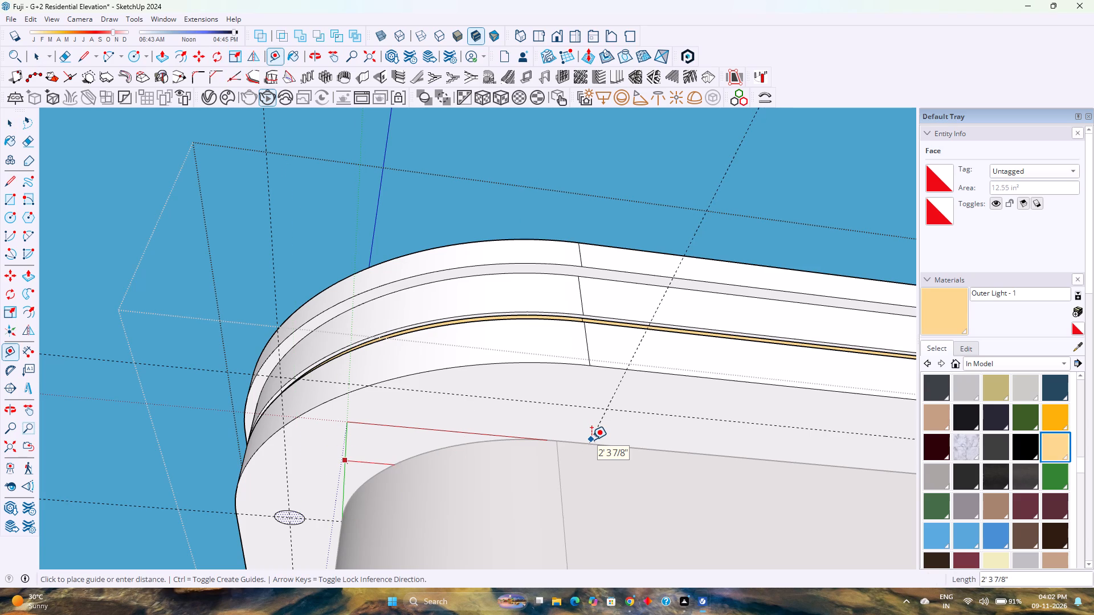
key(Right)
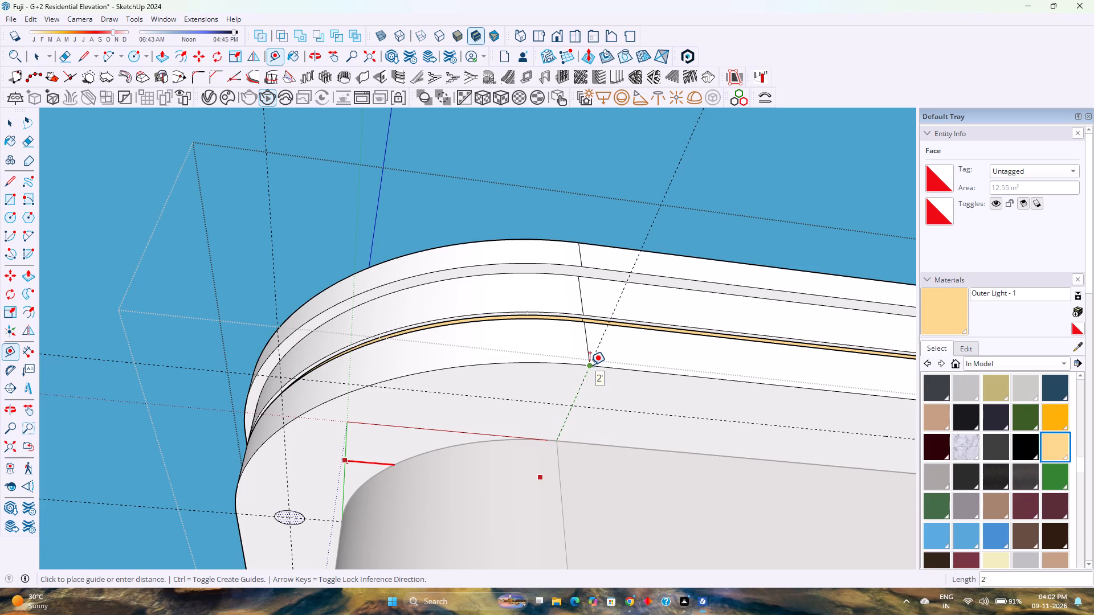
click(590, 365)
Place a parallel cross guide 19' 11" from the first, at the far end of the slab's straight front edge.
scroll(504, 428, down, 7)
shift+middle_drag(580, 423, 511, 423)
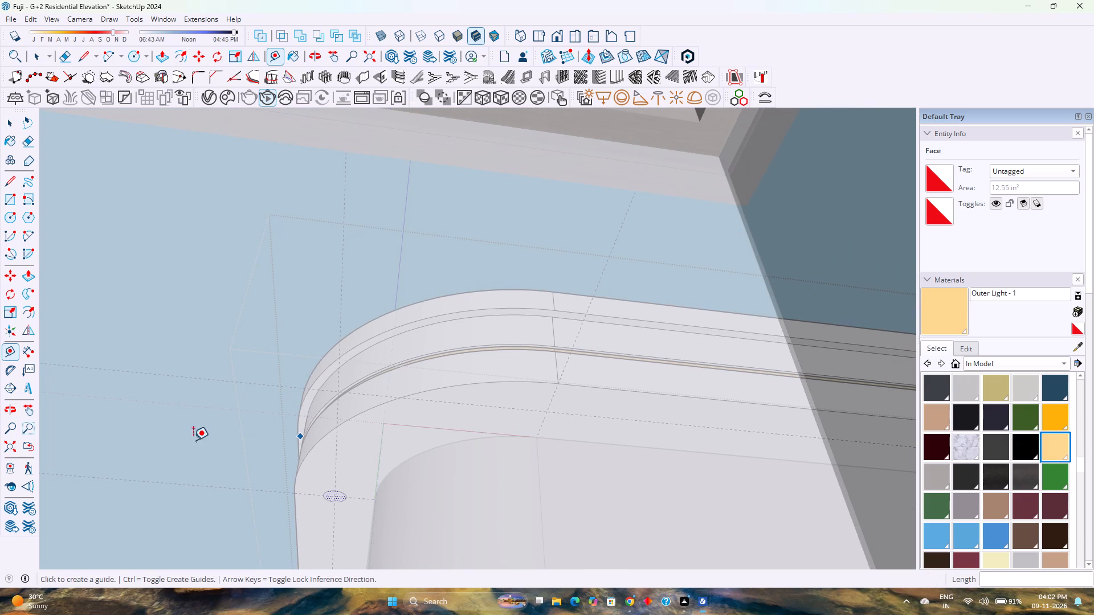
click(6, 453)
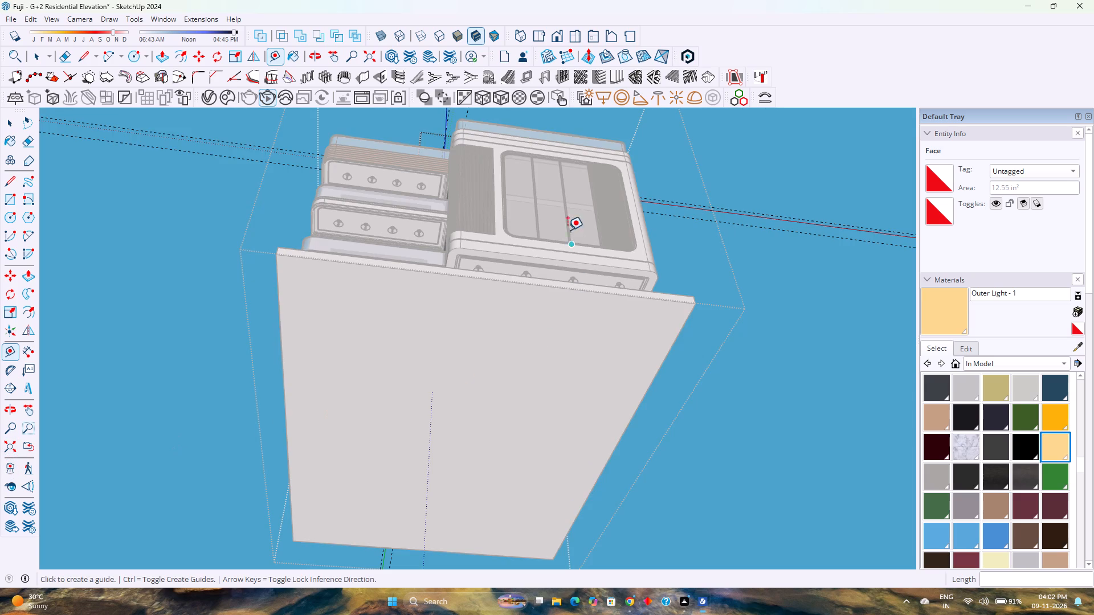
middle_drag(563, 205, 573, 351)
middle_click(573, 351)
scroll(617, 170, up, 7)
shift+middle_drag(608, 168, 622, 222)
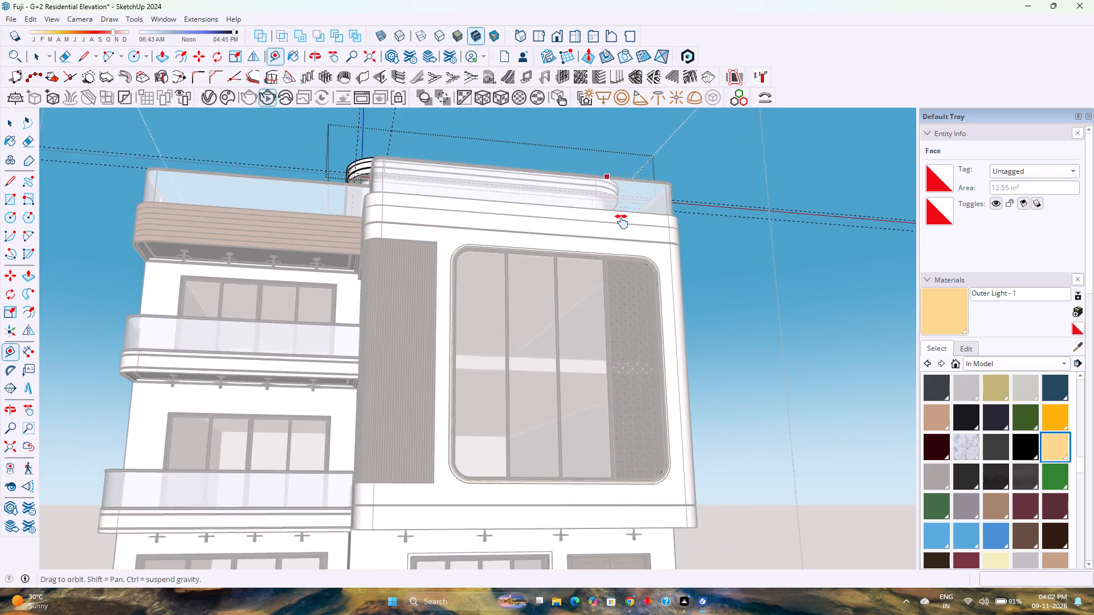
shift+middle_drag(622, 222, 644, 357)
scroll(646, 345, up, 19)
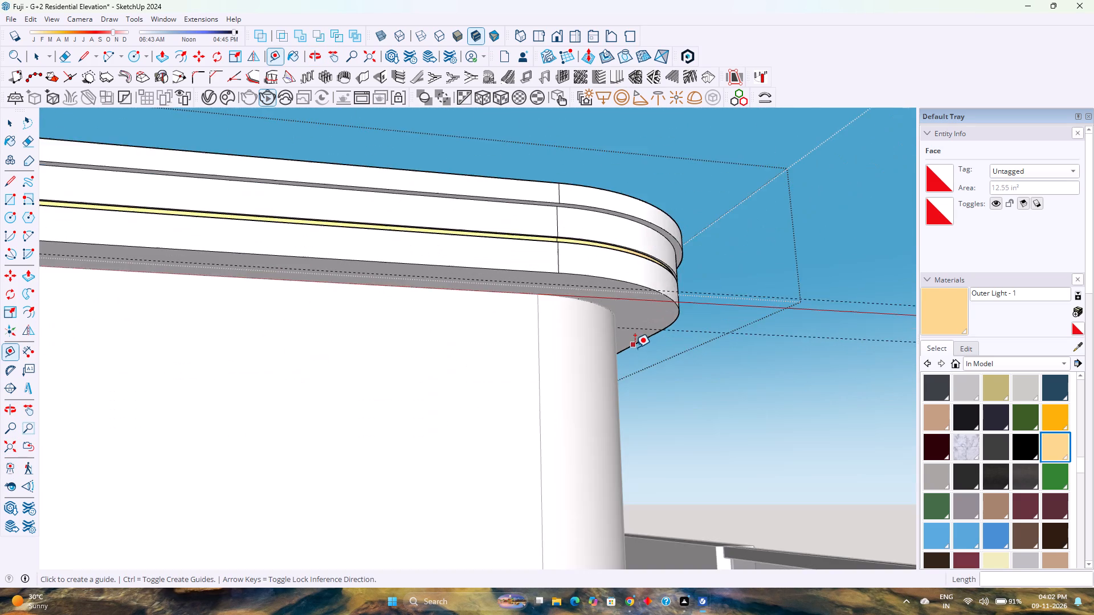
scroll(635, 346, up, 4)
middle_drag(672, 329, 654, 322)
middle_click(654, 322)
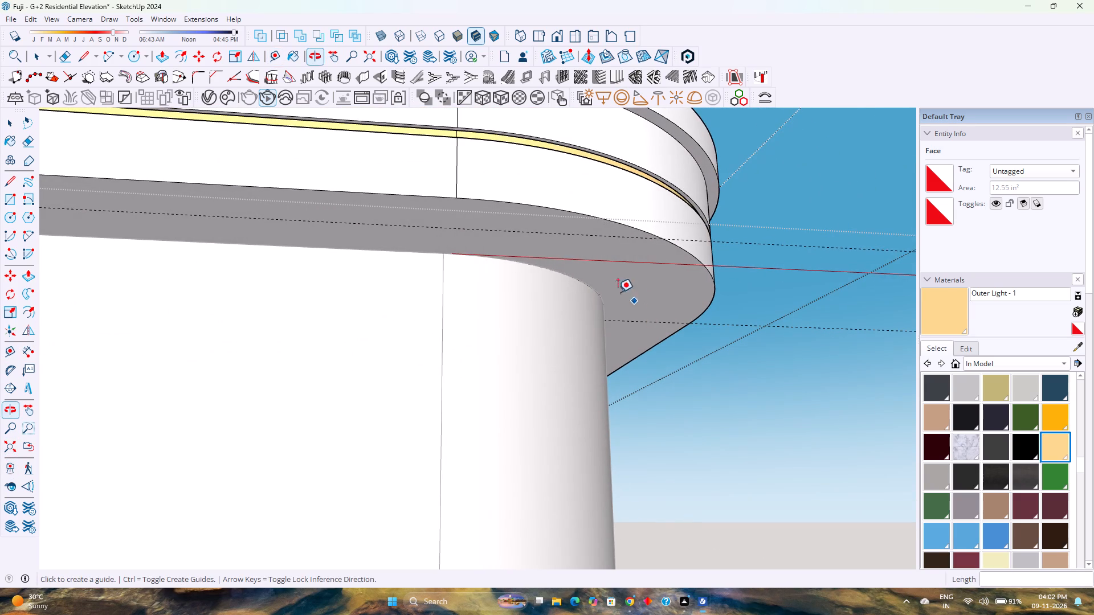
scroll(582, 292, down, 2)
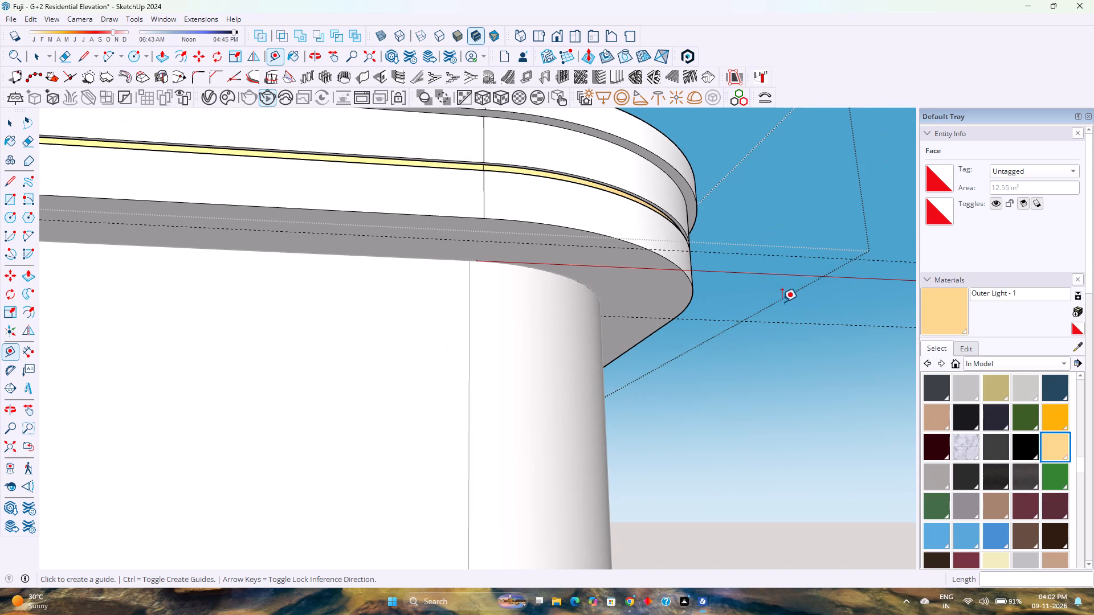
scroll(615, 289, down, 3)
shift+middle_drag(508, 298, 928, 323)
shift+middle_click(928, 323)
scroll(659, 290, down, 3)
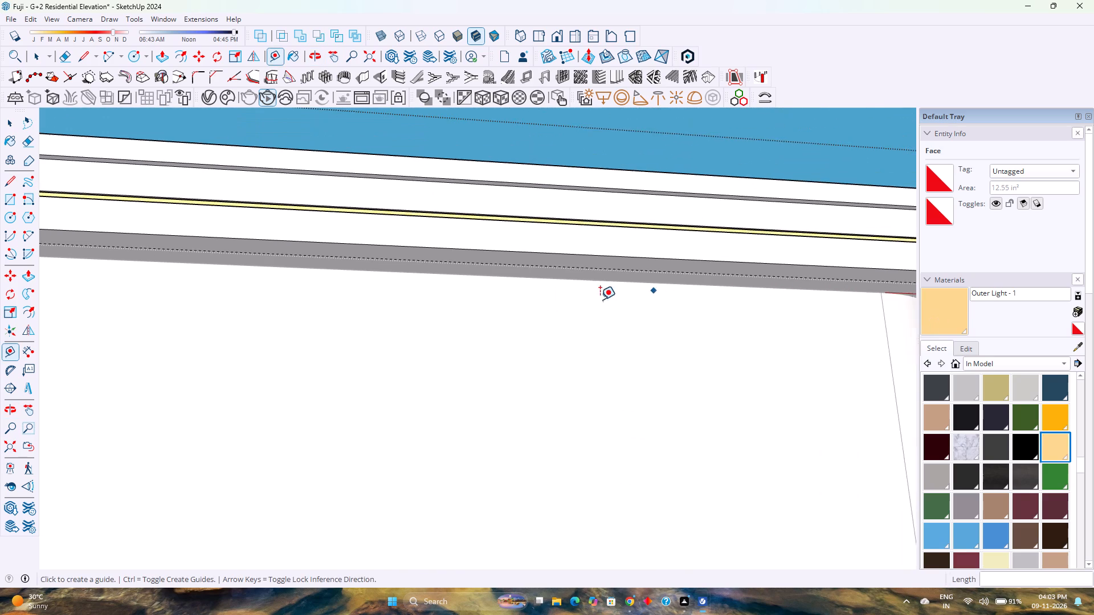
shift+middle_drag(544, 303, 768, 326)
shift+middle_drag(791, 330, 826, 337)
shift+middle_click(826, 337)
scroll(540, 313, down, 3)
shift+middle_drag(428, 299, 525, 316)
shift+middle_click(525, 316)
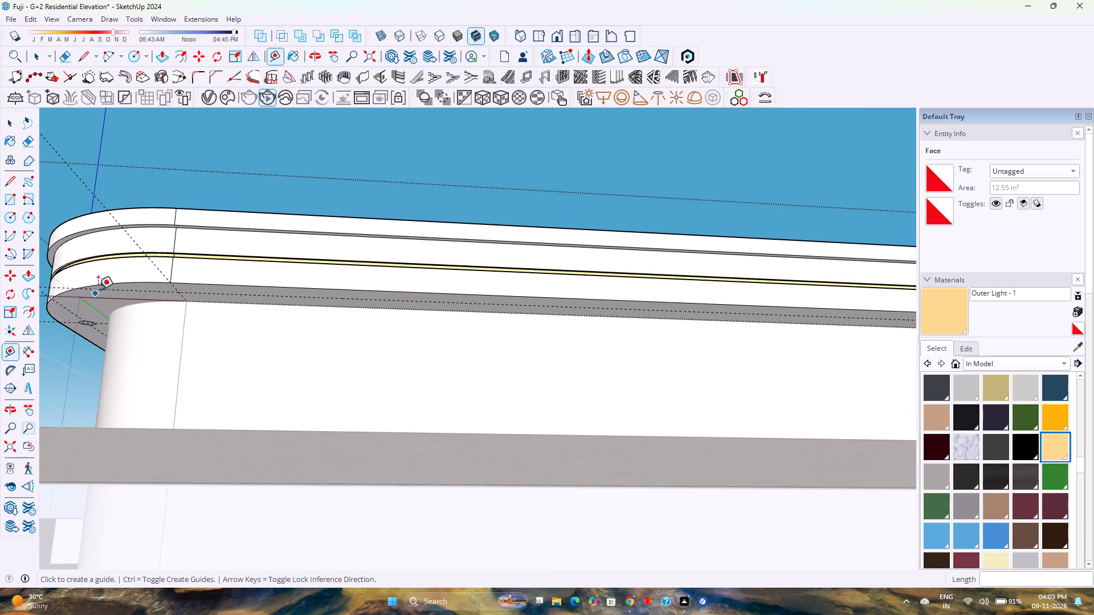
scroll(189, 269, up, 9)
click(162, 266)
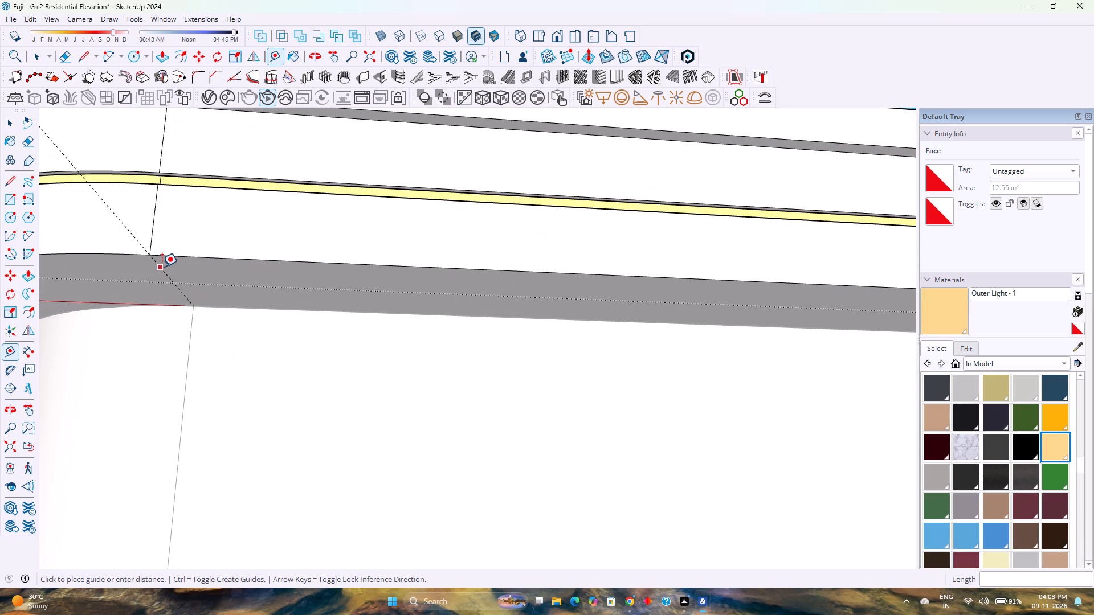
scroll(370, 297, down, 4)
key(Right)
scroll(373, 294, down, 3)
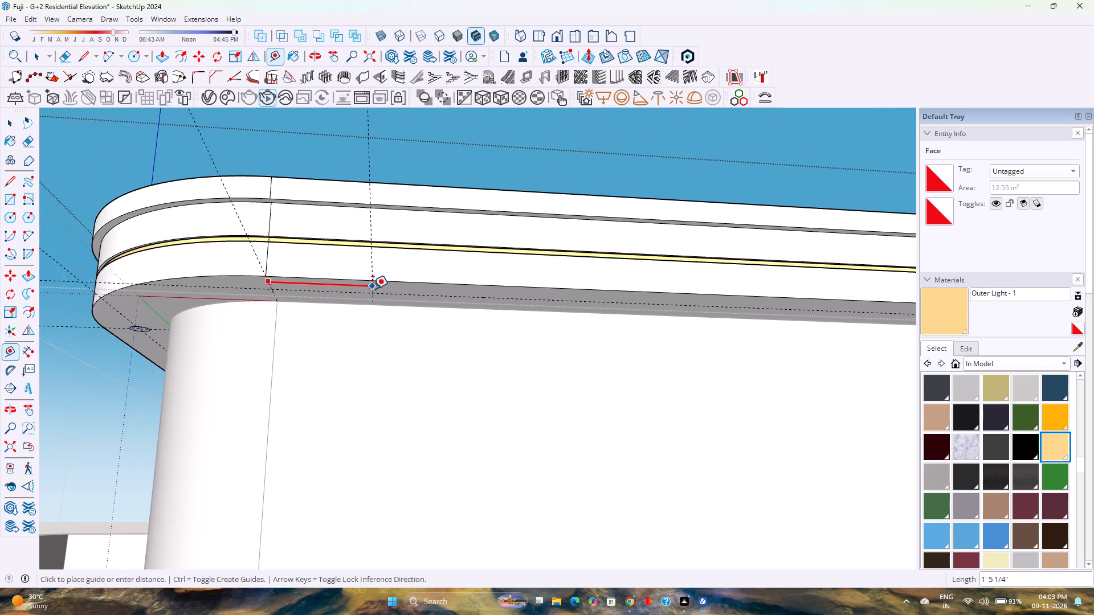
scroll(373, 289, down, 4)
scroll(373, 289, up, 1)
scroll(373, 289, down, 3)
shift+middle_drag(497, 282, 141, 317)
middle_click(141, 317)
scroll(143, 317, down, 1)
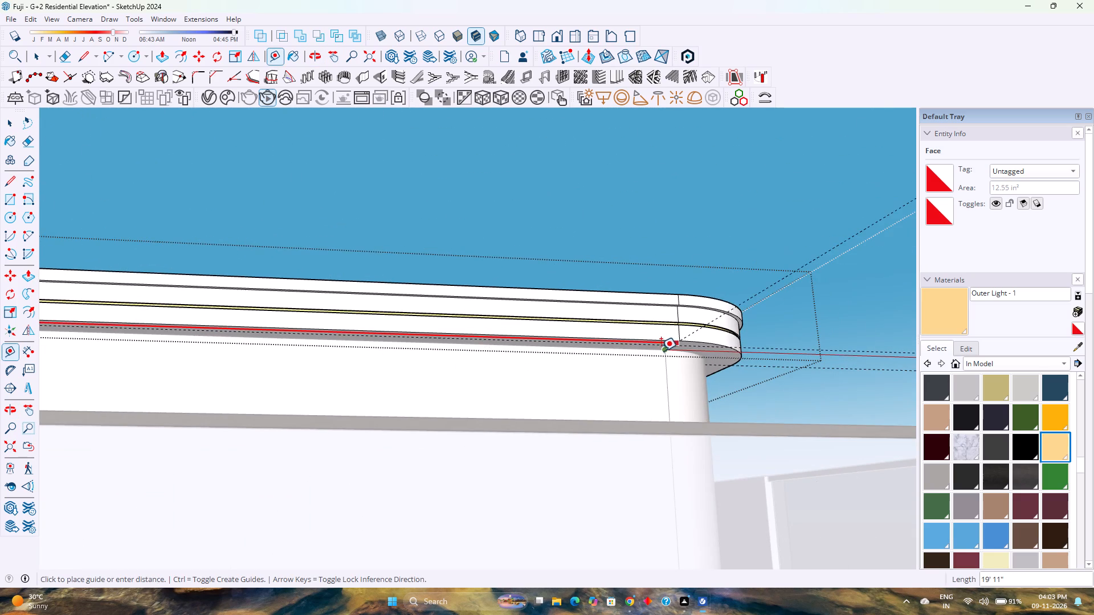
scroll(662, 351, up, 9)
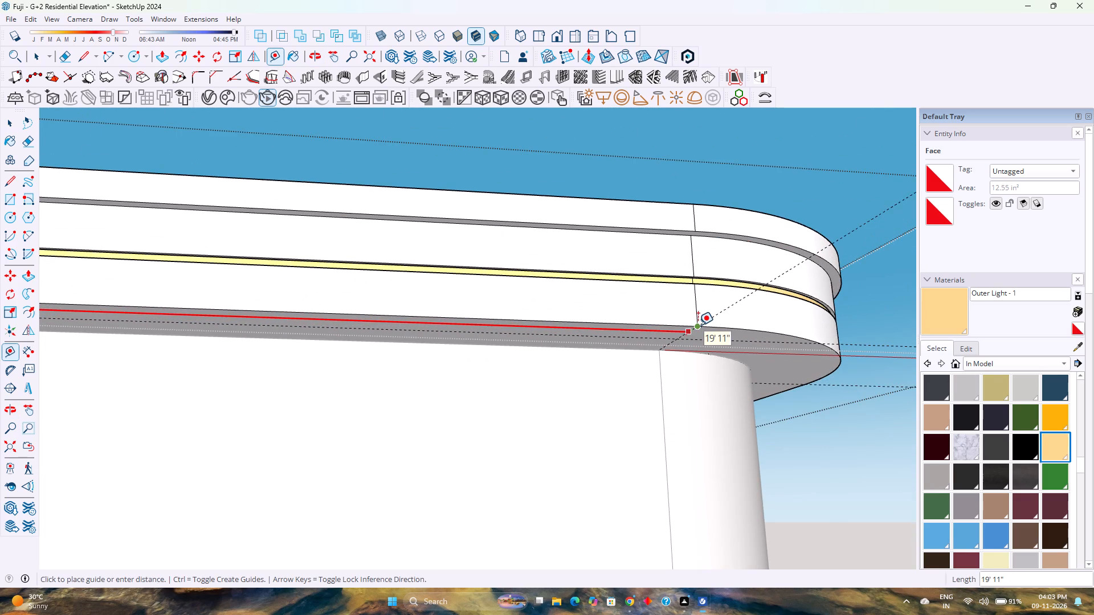
click(698, 325)
Copy the 2" circle on the underside to the point where the first cross guide meets the front-side guide.
scroll(671, 347, up, 3)
middle_drag(669, 347, 657, 339)
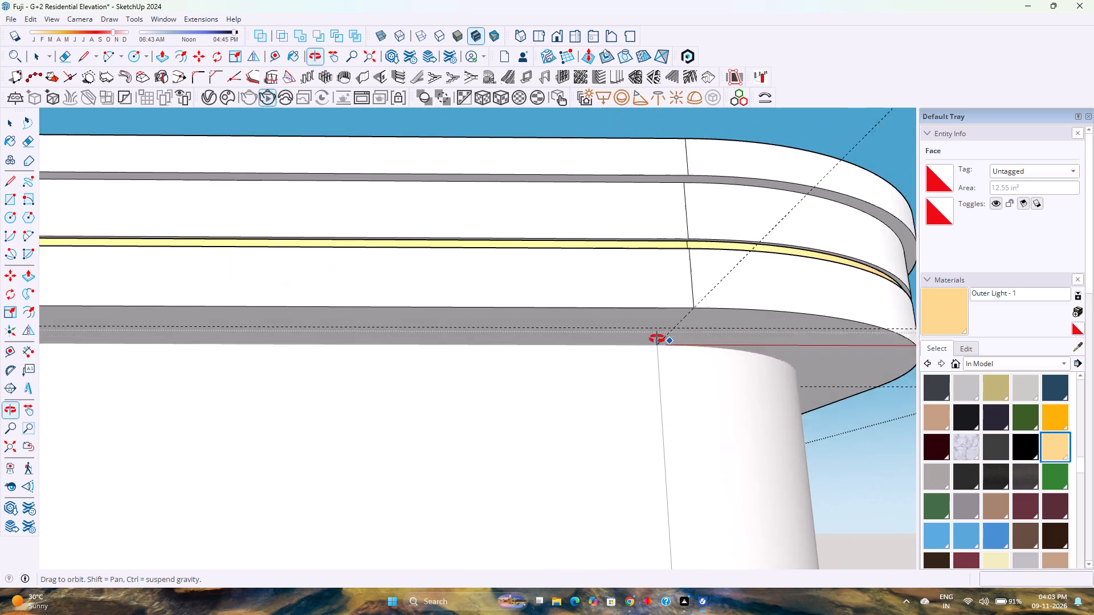
middle_click(658, 339)
middle_drag(657, 339, 658, 339)
scroll(670, 329, down, 2)
shift+middle_drag(487, 330, 869, 319)
shift+middle_drag(914, 322, 983, 322)
scroll(832, 306, down, 4)
shift+middle_drag(436, 323, 693, 323)
shift+middle_drag(748, 323, 786, 323)
shift+middle_click(789, 323)
scroll(416, 332, down, 3)
shift+middle_drag(407, 330, 713, 335)
scroll(198, 311, up, 4)
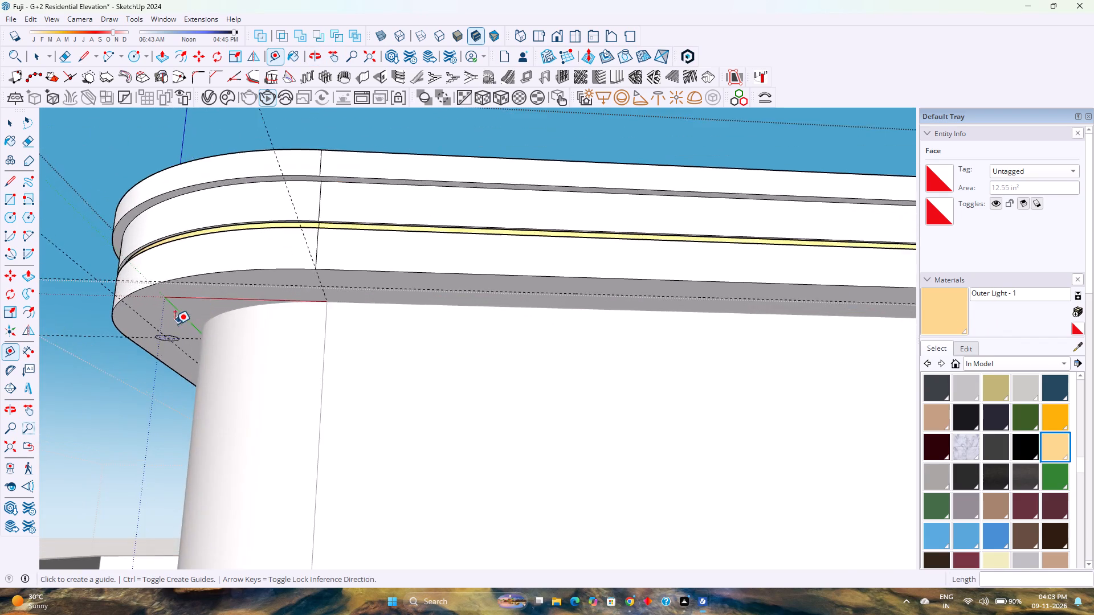
scroll(175, 324, up, 5)
middle_click(162, 362)
middle_drag(205, 346, 226, 338)
key(space)
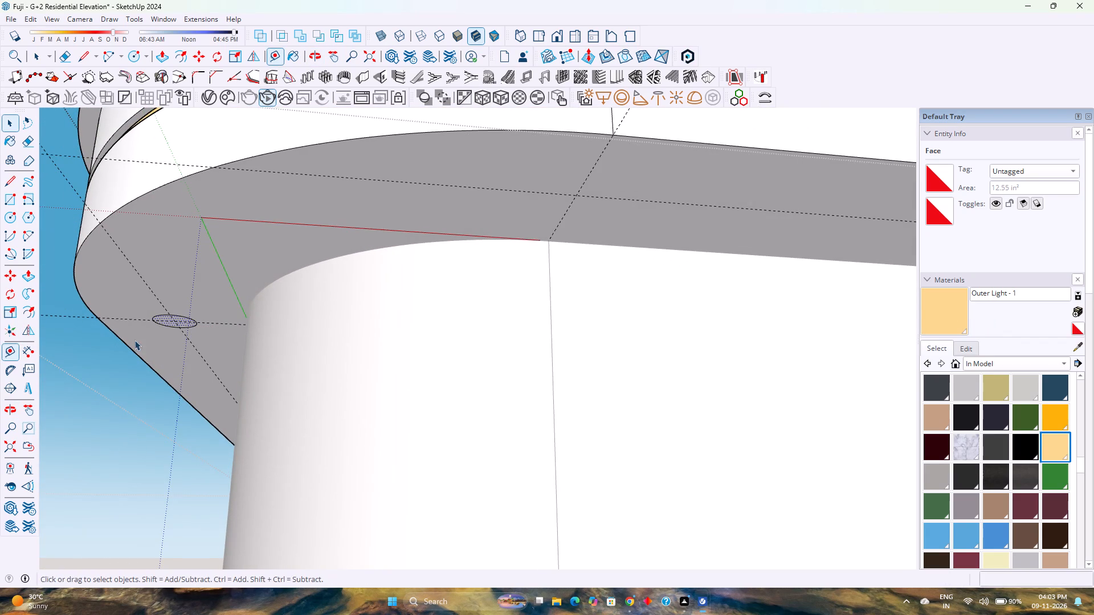
scroll(168, 330, up, 3)
key(m)
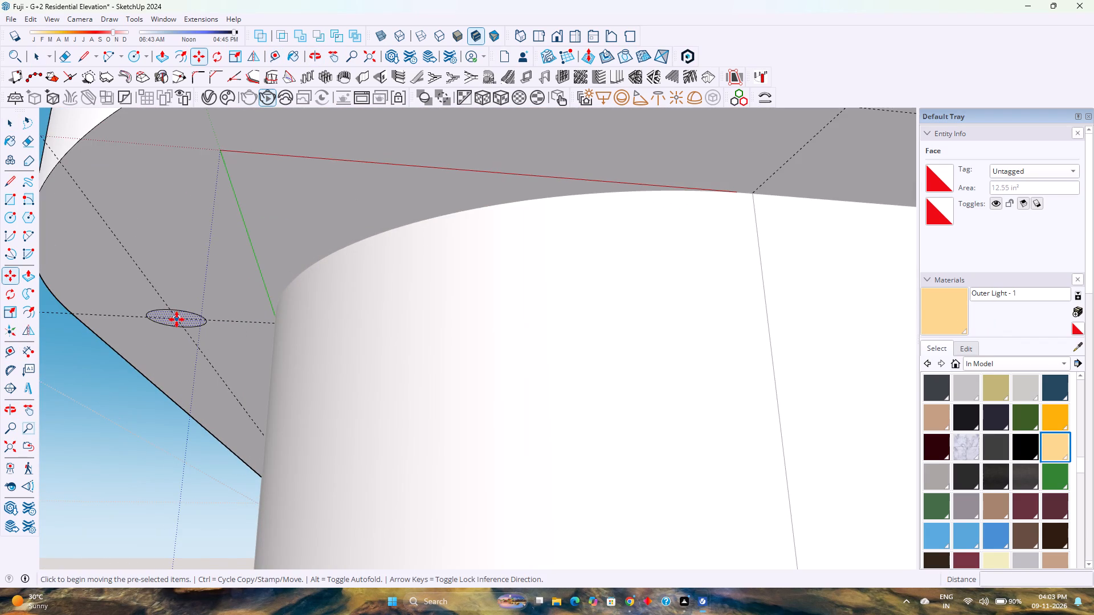
click(177, 321)
scroll(179, 309, down, 8)
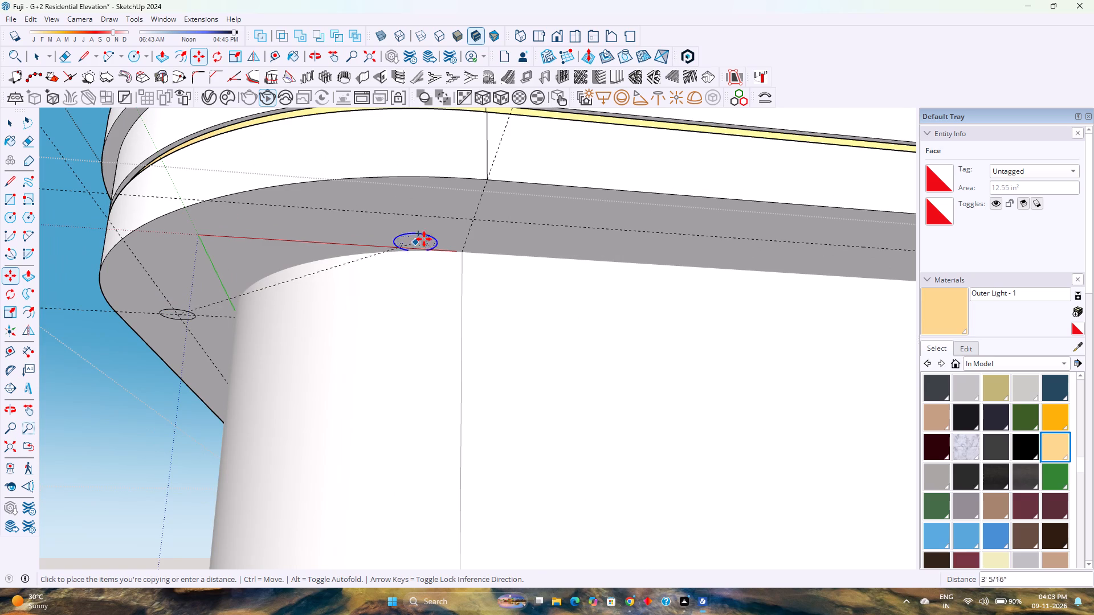
click(473, 219)
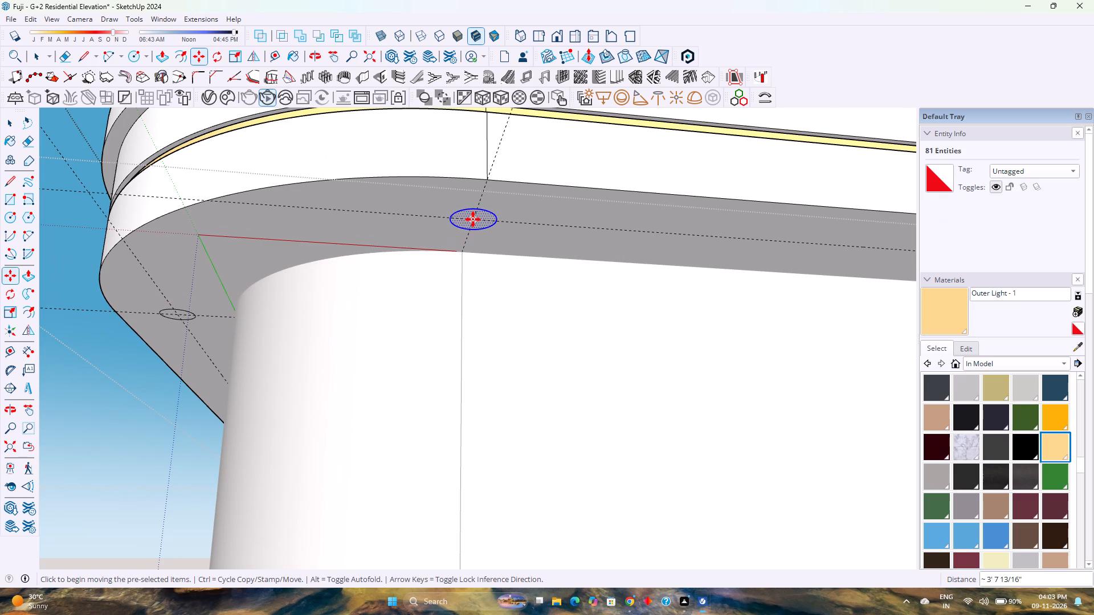
Copy that circle 19' 11" along the front-side guide to the far cross guide, dividing the span into 6 equal spaces with /6.
click(473, 219)
scroll(593, 252, down, 4)
shift+middle_drag(609, 240, 276, 269)
shift+middle_drag(276, 269, 271, 270)
shift+middle_click(271, 270)
scroll(271, 270, down, 2)
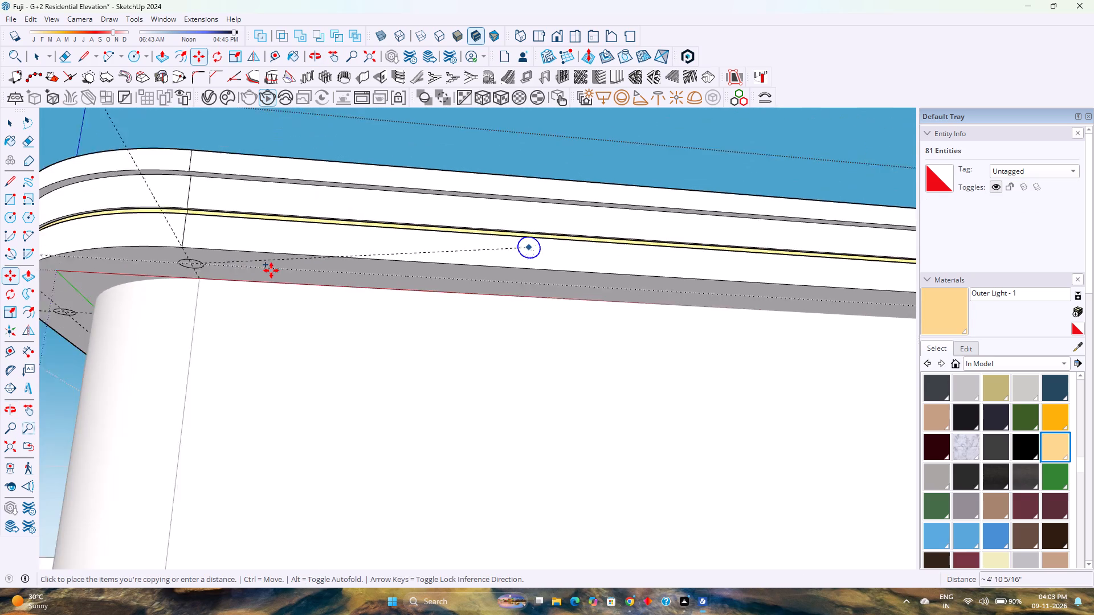
scroll(271, 270, down, 5)
shift+middle_drag(537, 298, 243, 307)
shift+middle_click(237, 309)
click(11, 442)
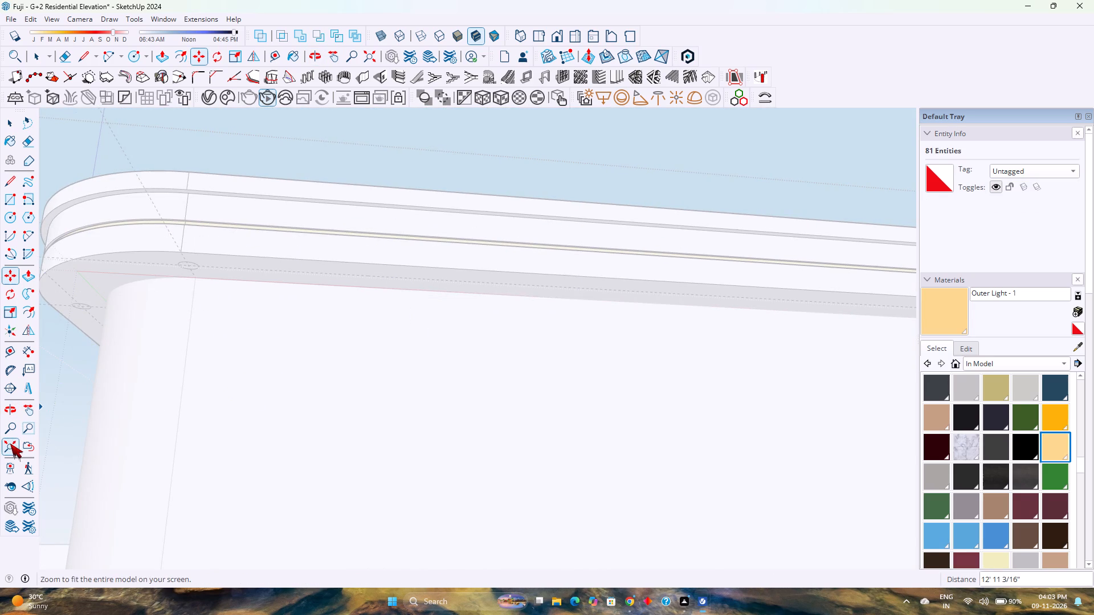
shift+middle_drag(581, 178, 500, 363)
shift+middle_click(500, 364)
middle_click(502, 366)
scroll(571, 305, up, 2)
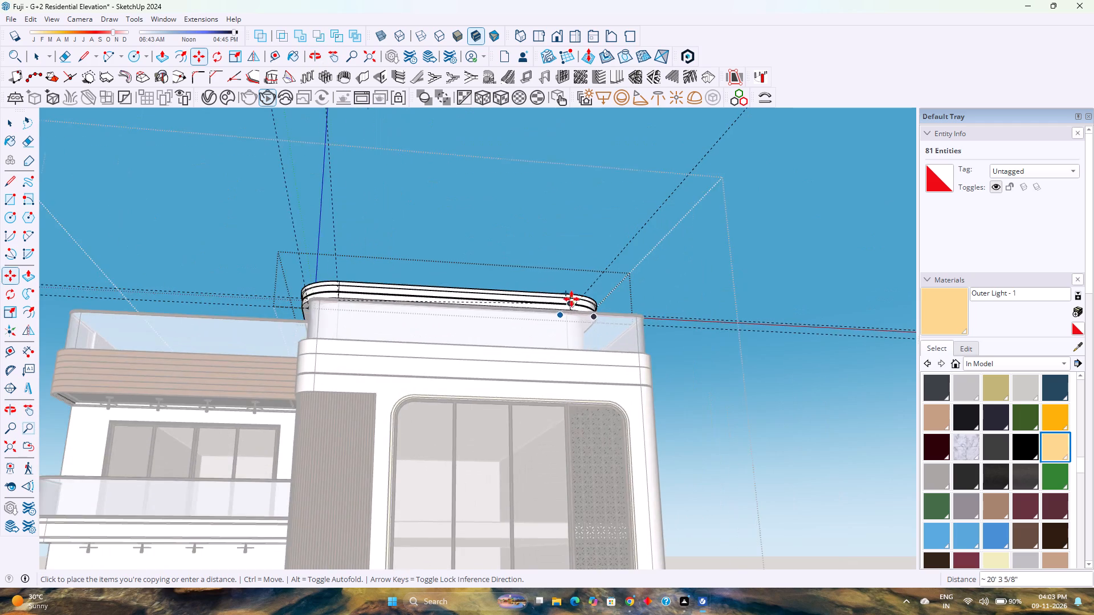
scroll(573, 297, up, 20)
scroll(573, 297, up, 6)
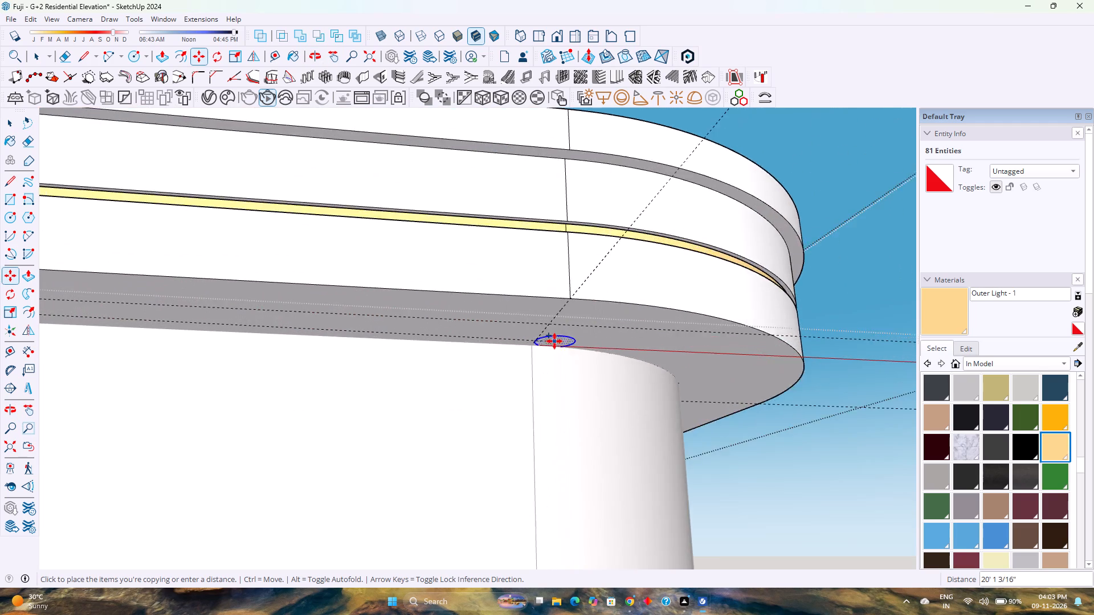
scroll(554, 341, up, 8)
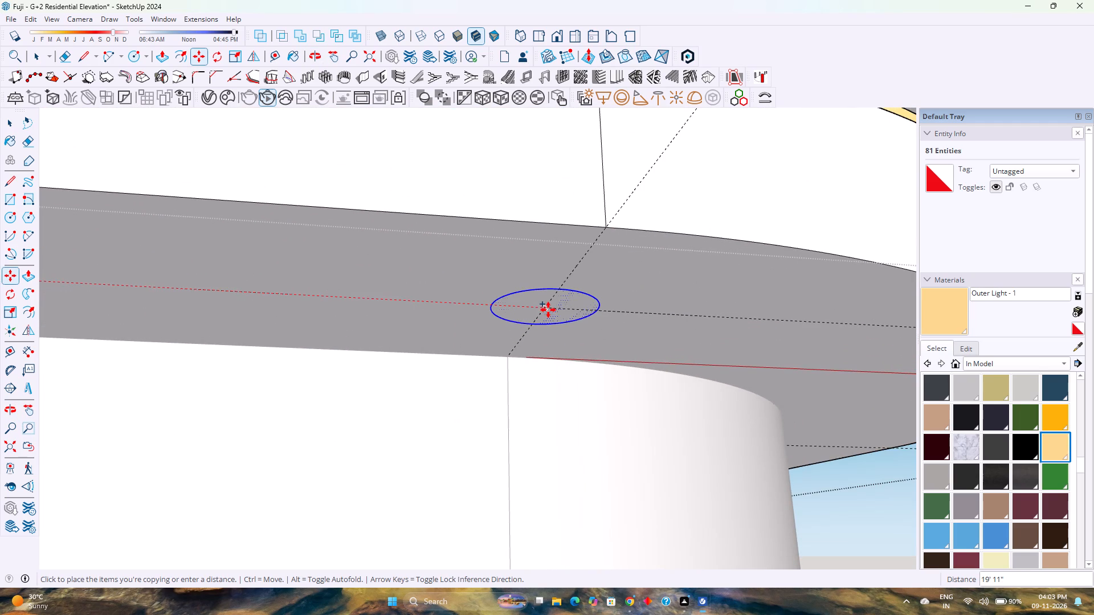
click(548, 310)
scroll(537, 331, down, 5)
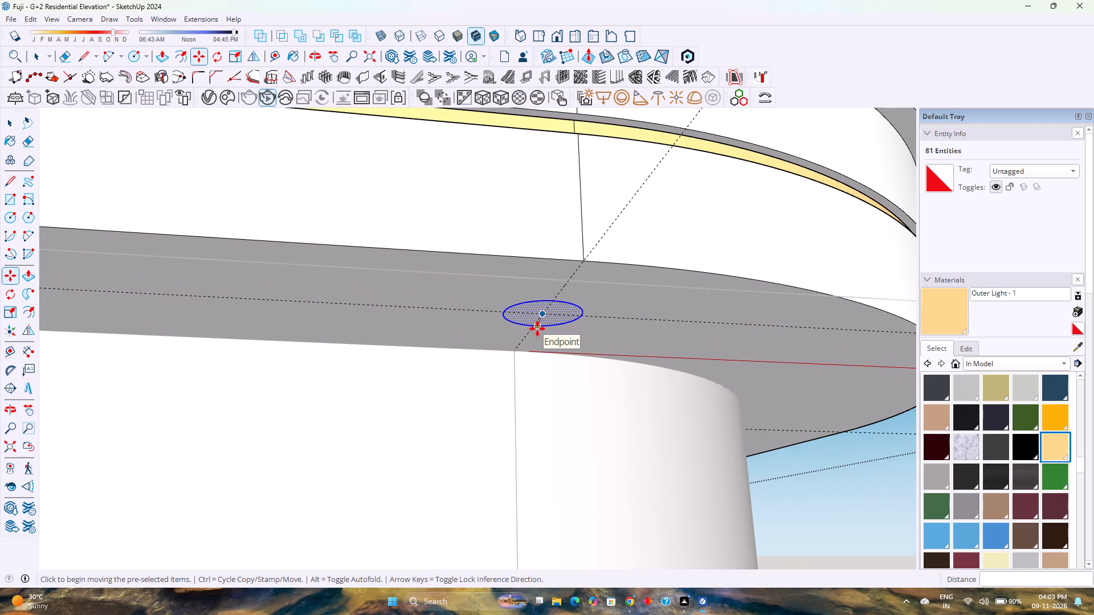
key(slash)
key(6)
key(Return)
Examine the row of circles along the front underside of the slab, up to the one at the far cross guide.
scroll(573, 293, down, 13)
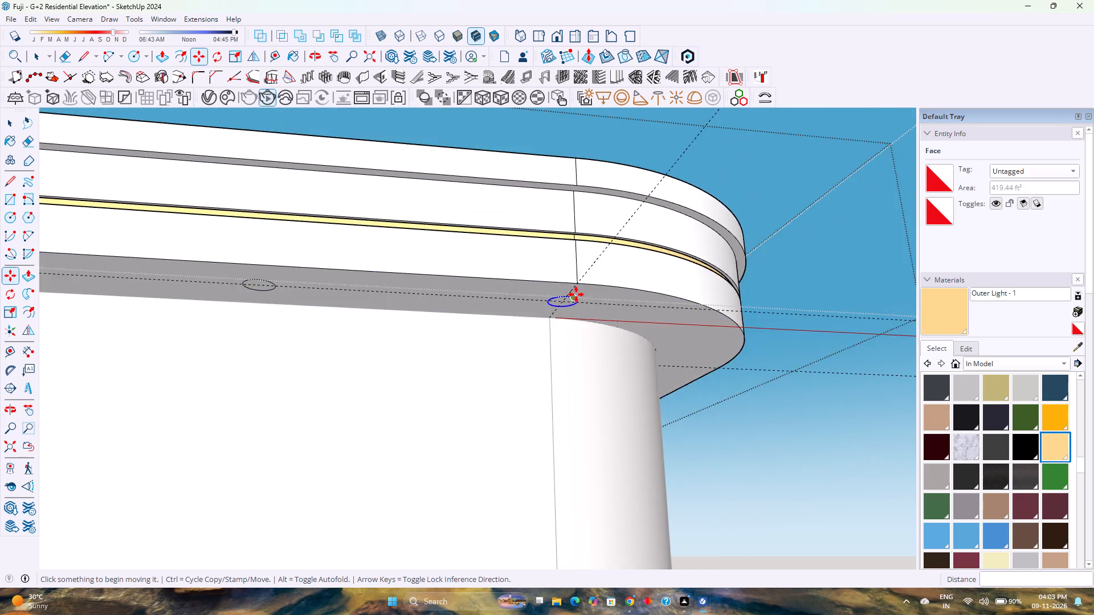
scroll(576, 294, down, 9)
click(6, 450)
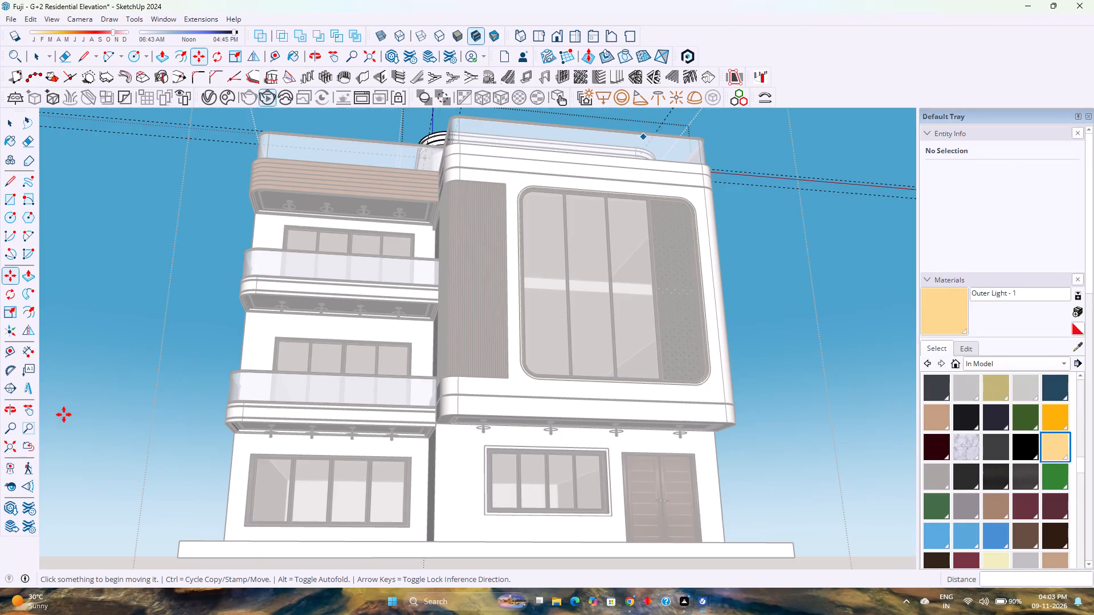
middle_drag(628, 164, 540, 283)
scroll(534, 222, up, 8)
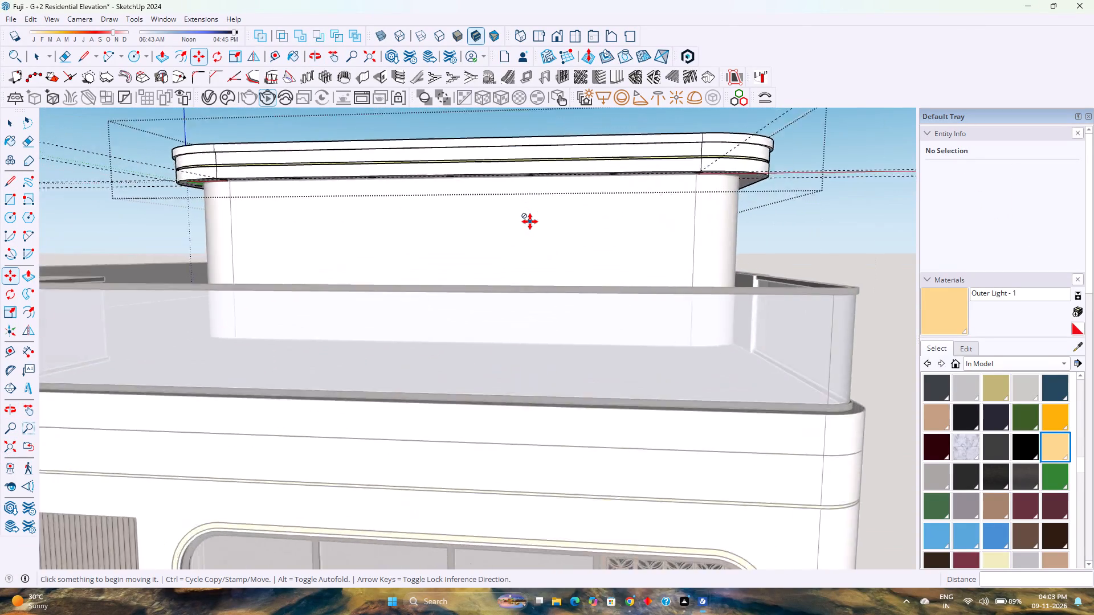
scroll(530, 222, up, 2)
middle_click(530, 222)
middle_drag(530, 222, 546, 201)
scroll(470, 274, up, 2)
middle_drag(470, 274, 583, 181)
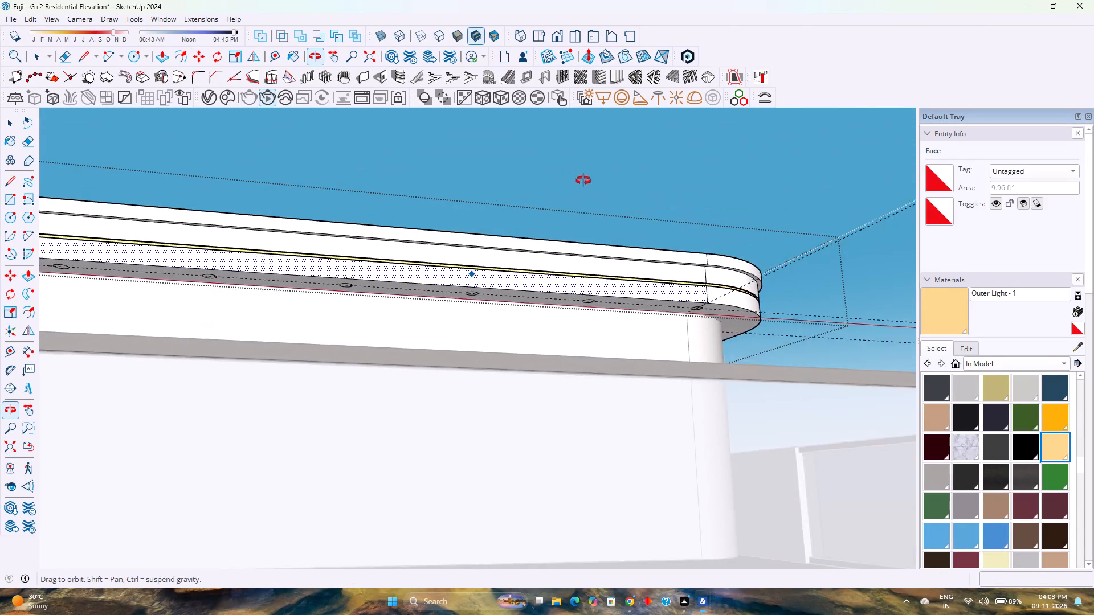
middle_drag(583, 181, 522, 181)
middle_click(522, 181)
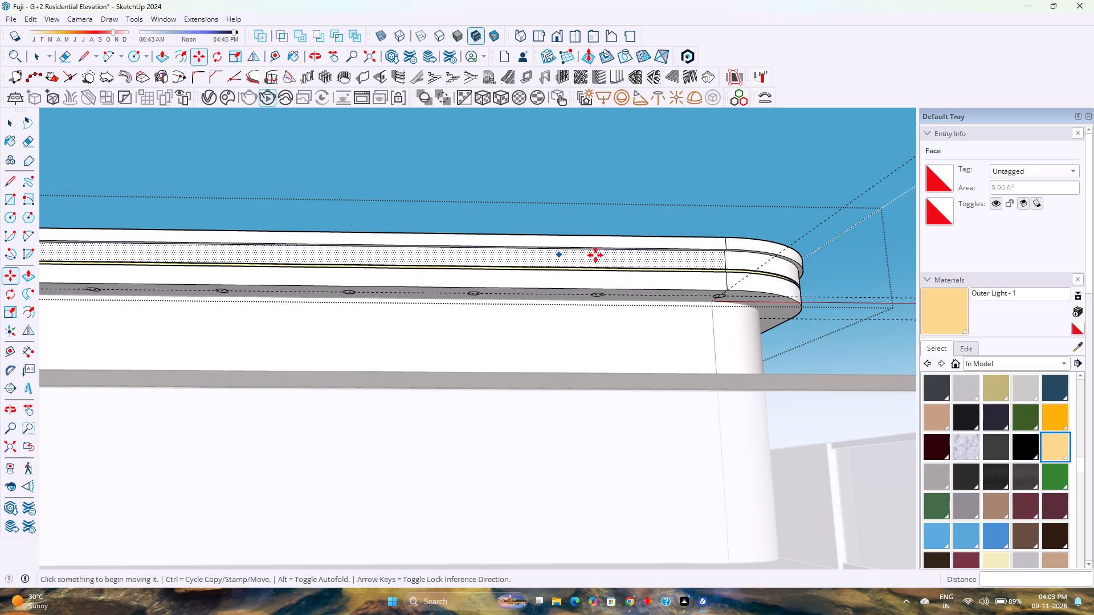
scroll(727, 316, up, 12)
scroll(716, 268, up, 3)
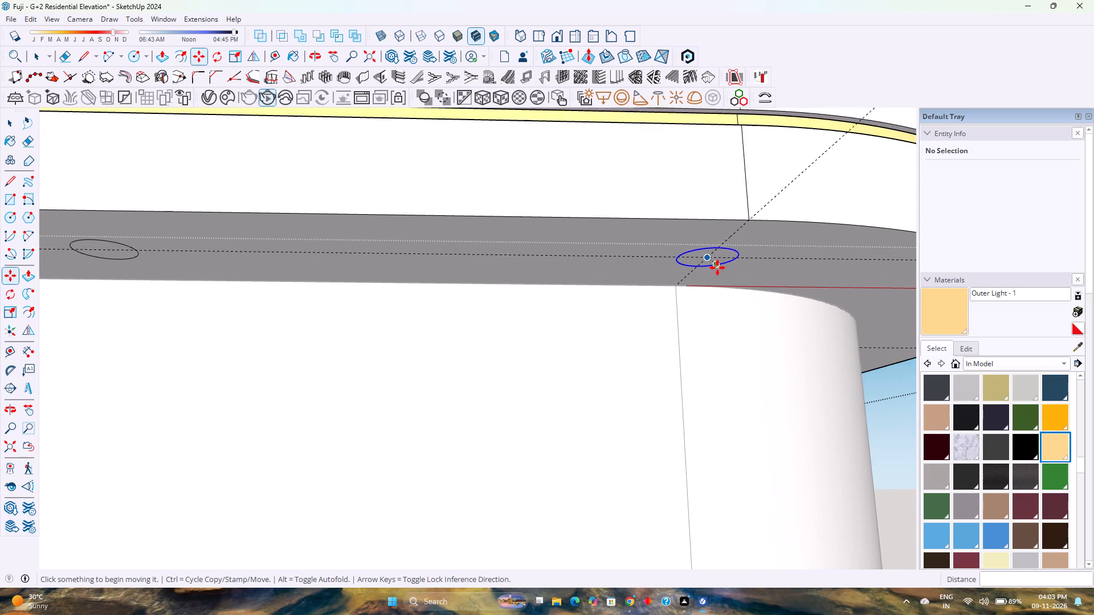
Examine the circles along the front underside of the slab, moving back from the far corner.
scroll(719, 268, up, 1)
middle_click(719, 268)
middle_drag(719, 268, 627, 264)
middle_click(627, 264)
scroll(630, 264, down, 5)
key(space)
scroll(520, 266, down, 5)
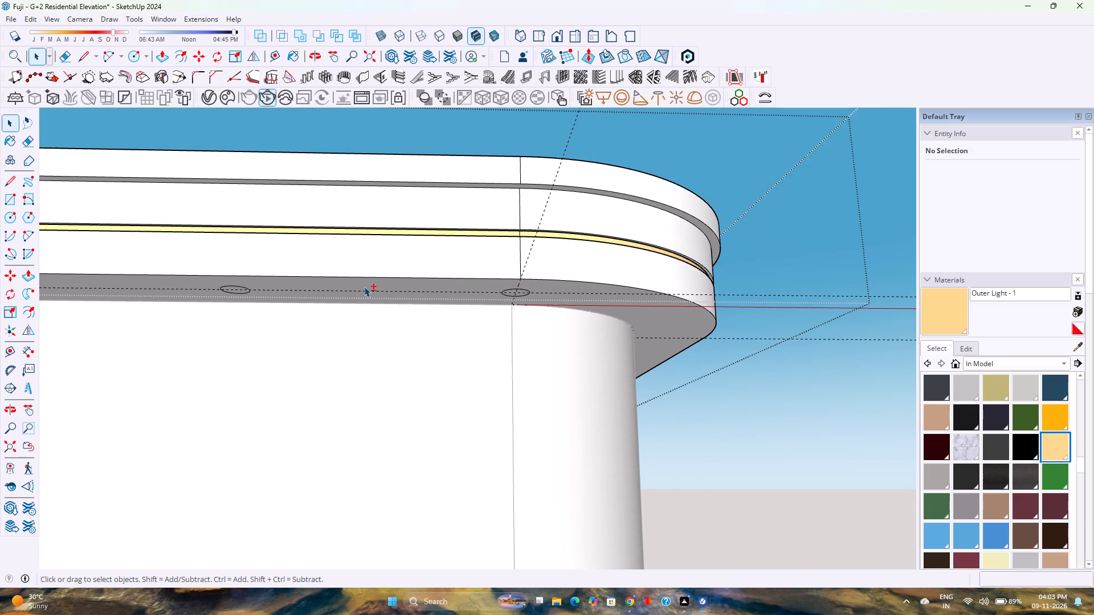
shift+middle_drag(362, 286, 598, 284)
middle_drag(340, 286, 562, 286)
middle_click(564, 286)
scroll(570, 279, down, 6)
shift+middle_click(345, 279)
shift+middle_click(345, 279)
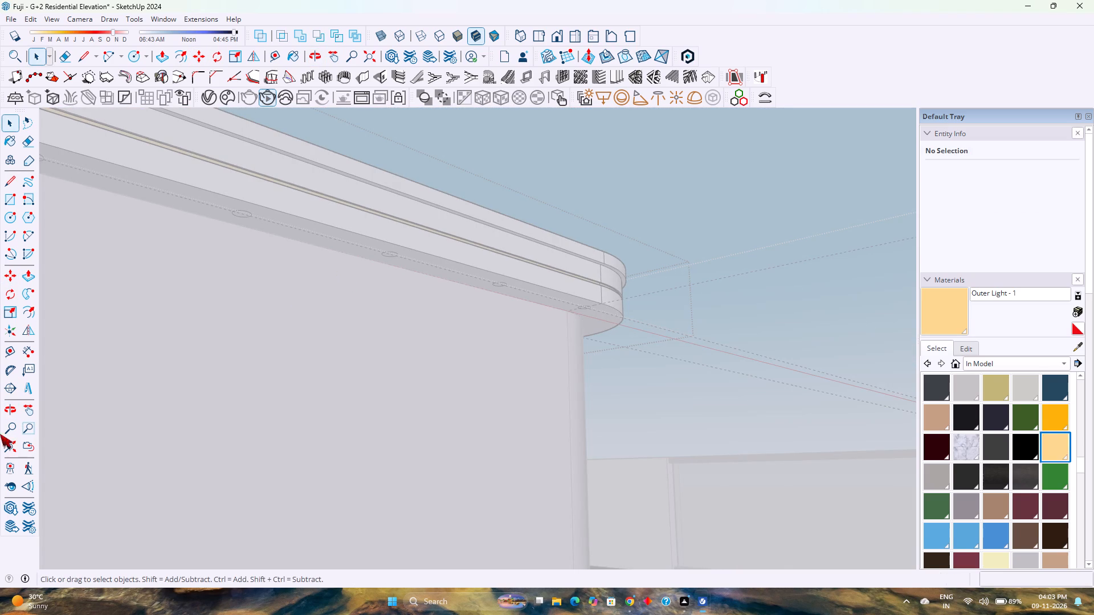
Copy the circle at the front end of the slab's side guide 2' along that guide, locked to the green axis.
click(5, 448)
scroll(175, 272, up, 3)
shift+middle_drag(178, 271, 165, 487)
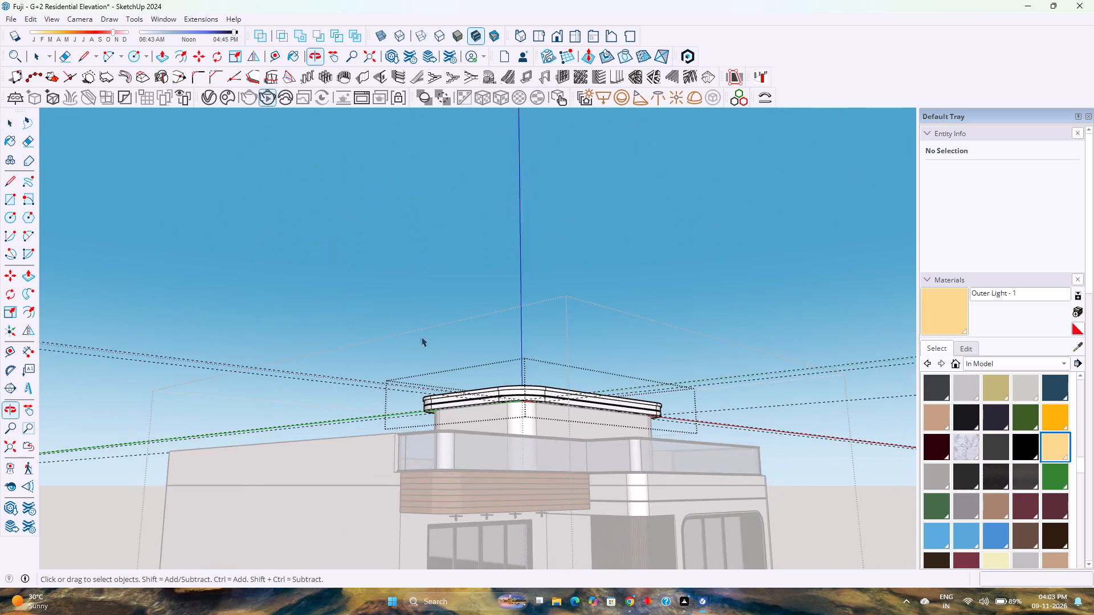
middle_drag(421, 337, 451, 396)
scroll(496, 417, up, 16)
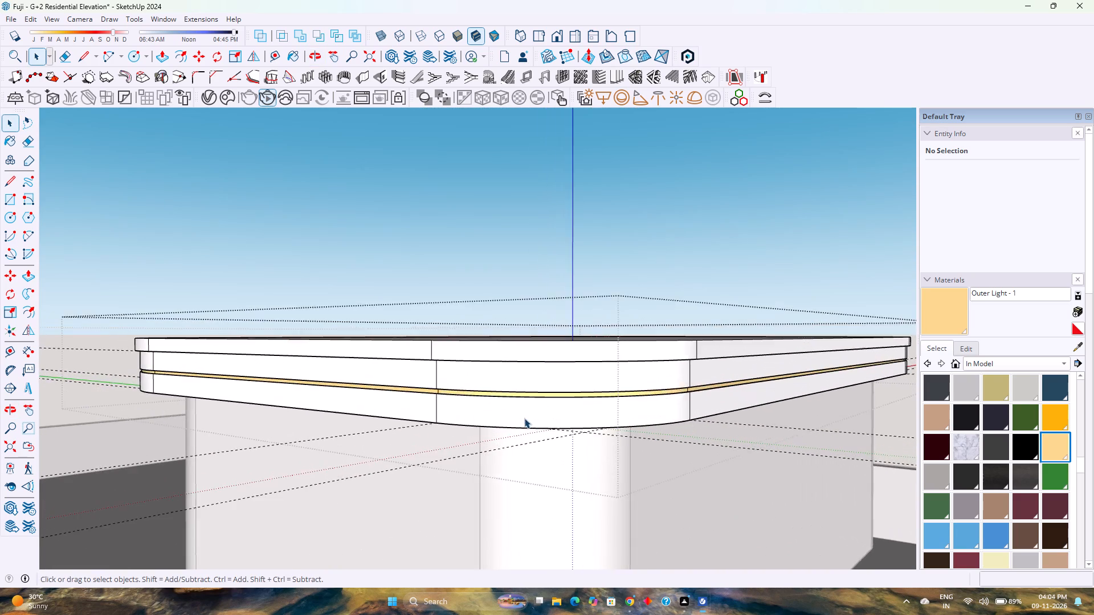
scroll(524, 418, up, 3)
middle_drag(524, 418, 592, 343)
middle_drag(610, 335, 624, 330)
scroll(459, 446, up, 7)
middle_drag(432, 442, 437, 429)
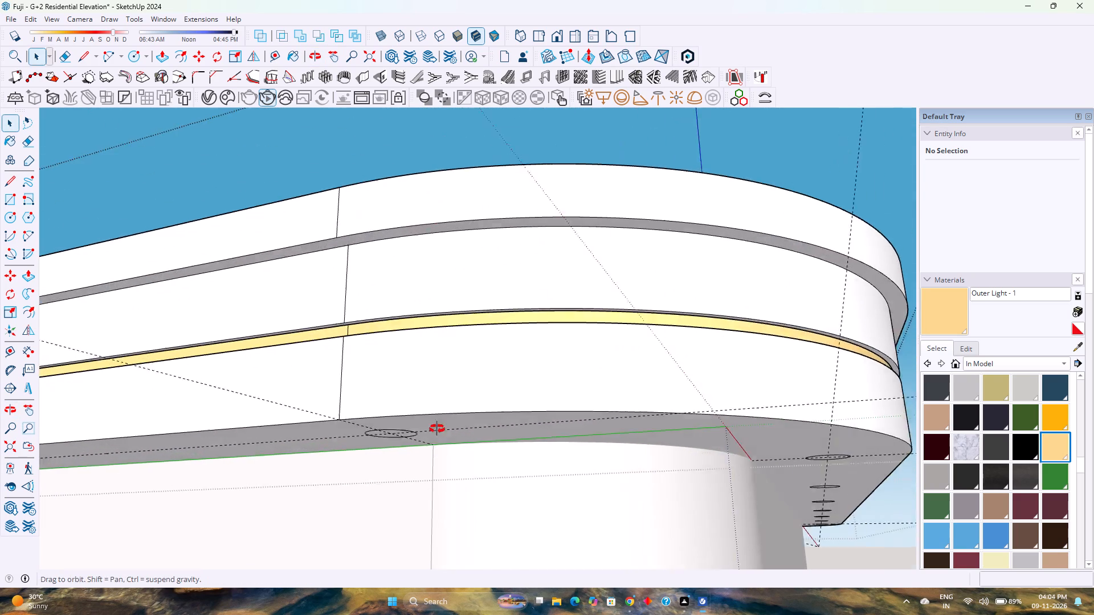
middle_drag(437, 429, 503, 374)
scroll(373, 442, up, 7)
click(429, 395)
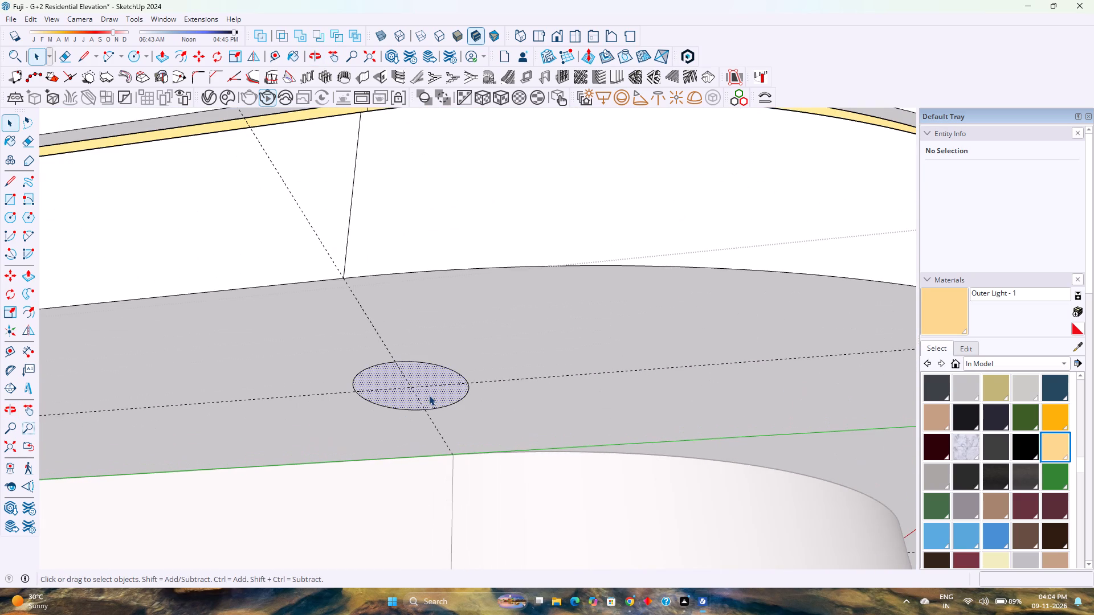
key(m)
click(411, 387)
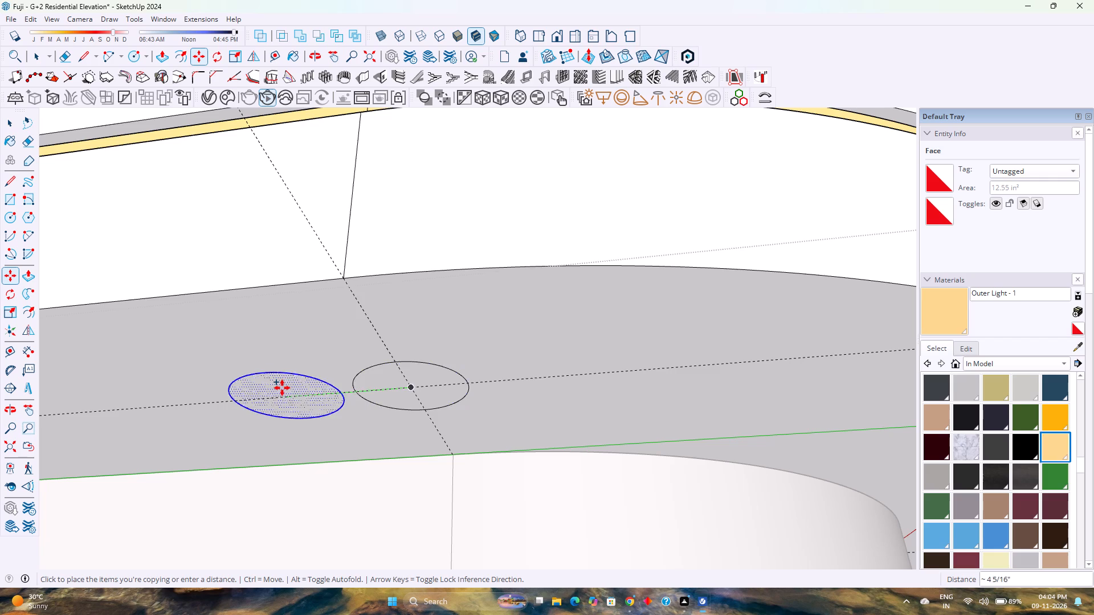
scroll(283, 387, down, 4)
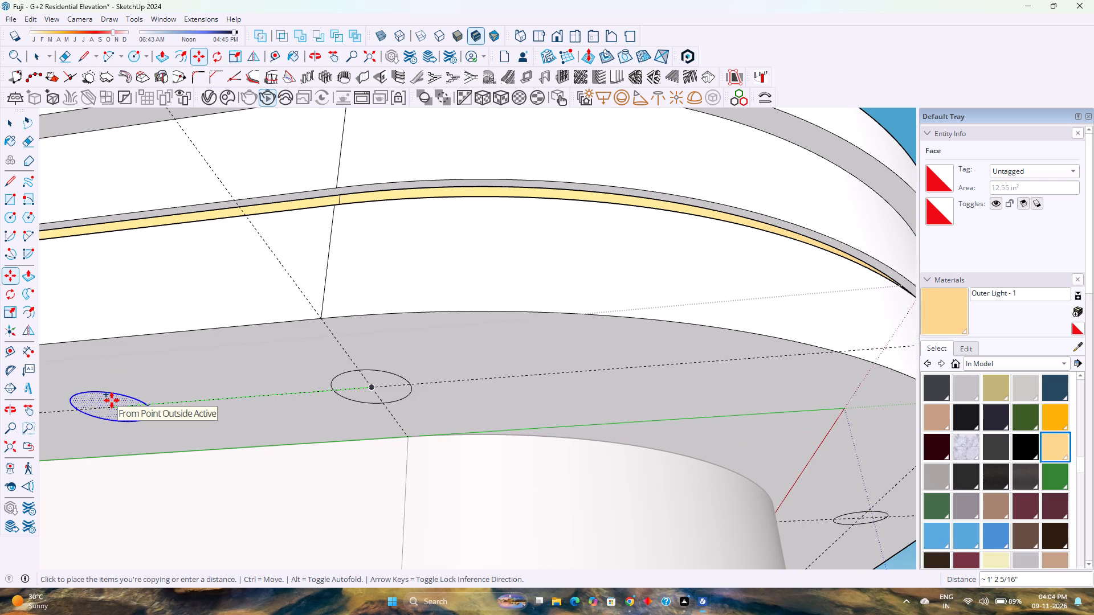
key(Left)
text(2')
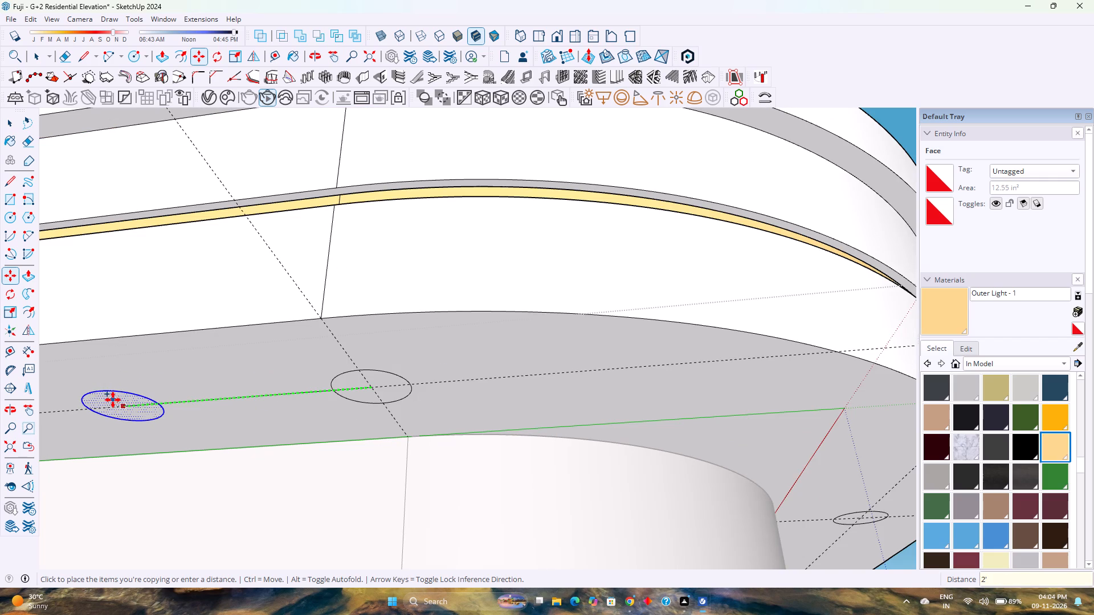
key(Return)
scroll(115, 404, down, 4)
key(space)
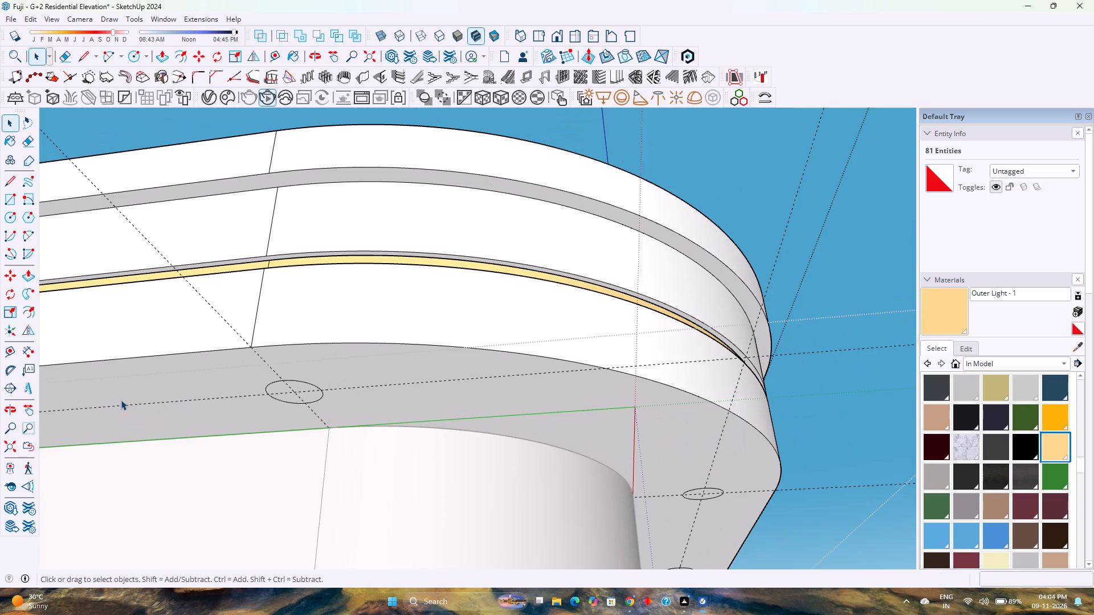
Add the original side circle to the selection together with its 2' copy.
shift+middle_drag(123, 400, 382, 396)
shift+middle_click(382, 396)
scroll(521, 409, up, 4)
ctrl+click(556, 390)
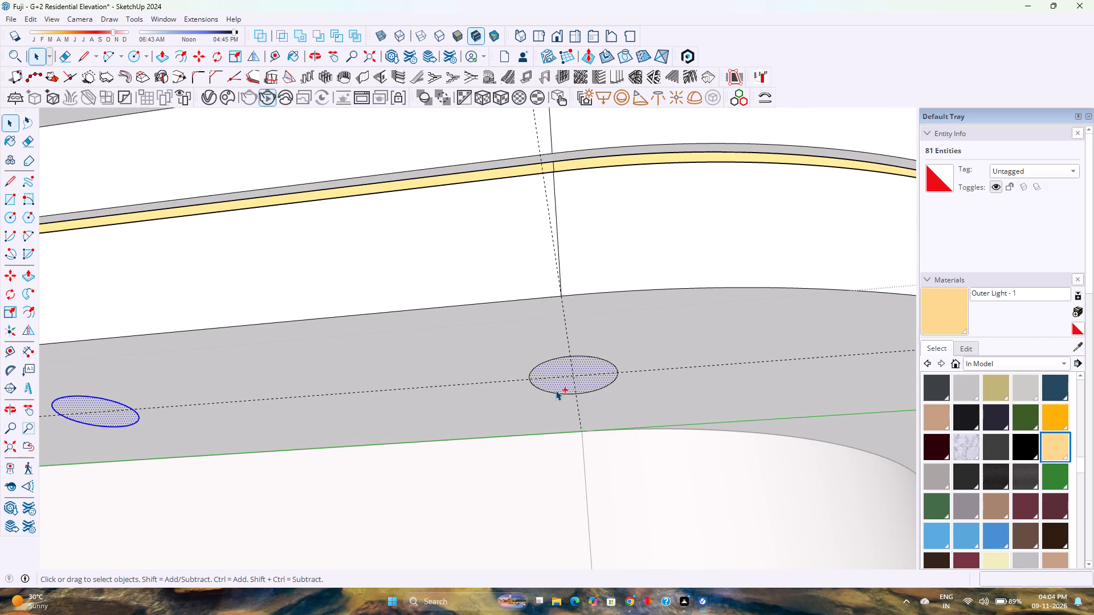
middle_drag(569, 387, 353, 433)
scroll(352, 433, down, 4)
scroll(493, 386, down, 6)
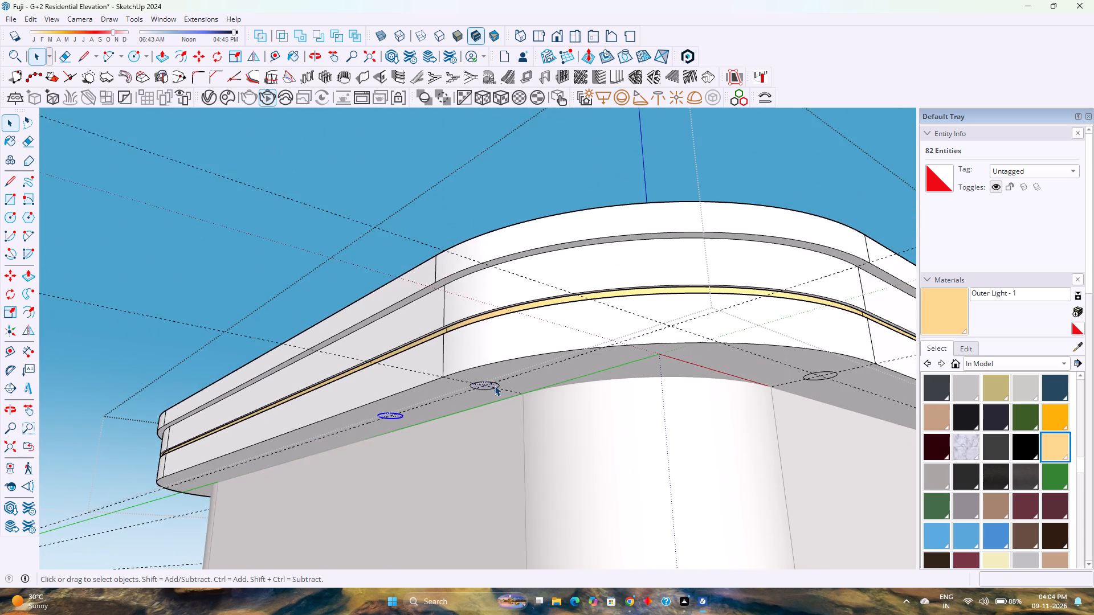
middle_drag(493, 386, 255, 440)
middle_click(255, 440)
scroll(256, 420, down, 14)
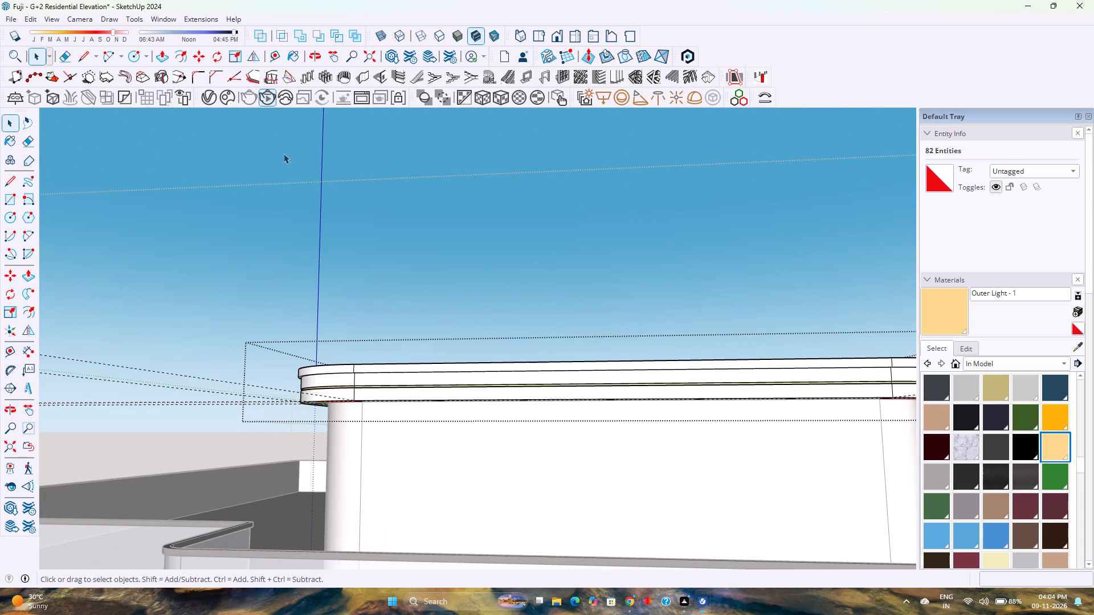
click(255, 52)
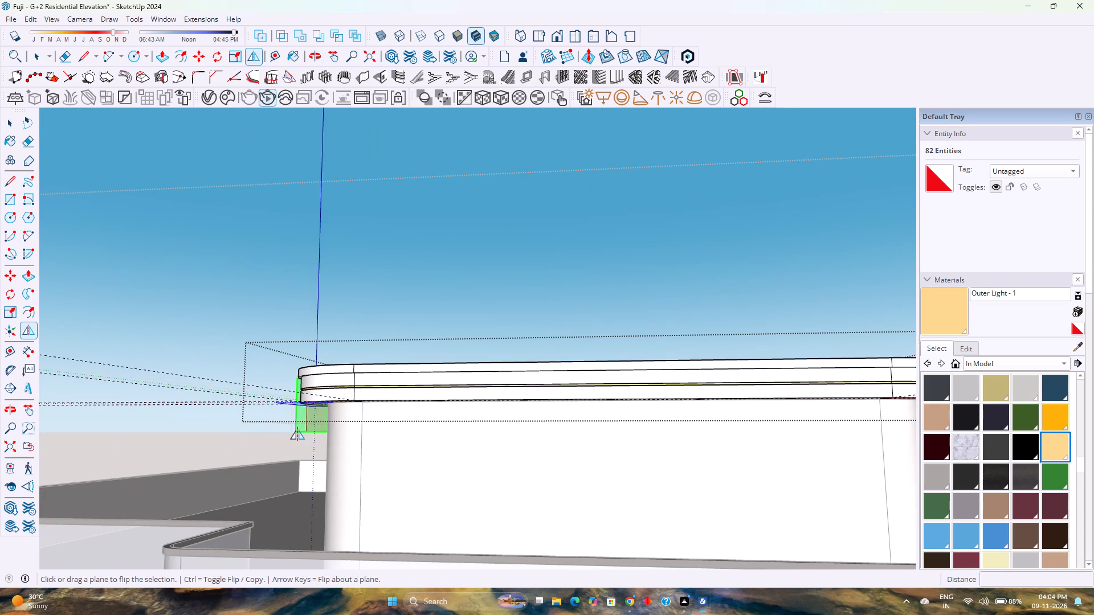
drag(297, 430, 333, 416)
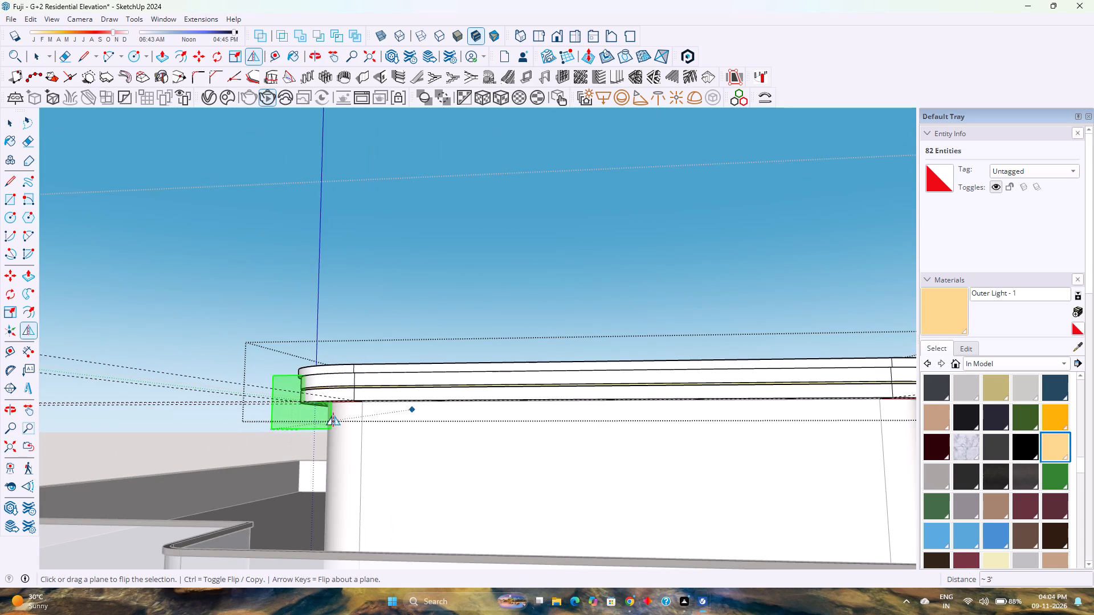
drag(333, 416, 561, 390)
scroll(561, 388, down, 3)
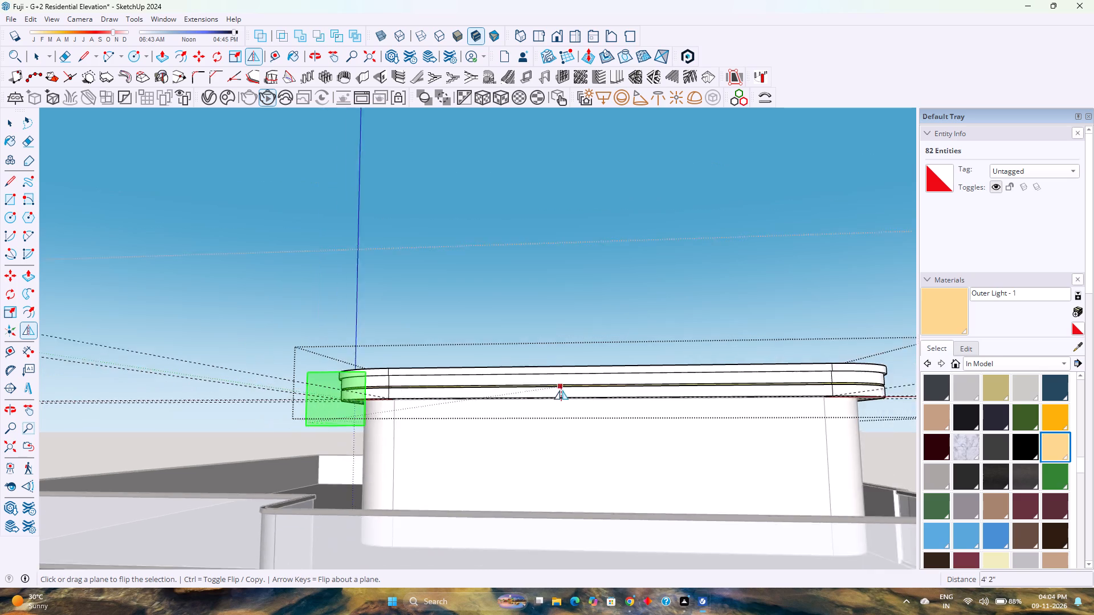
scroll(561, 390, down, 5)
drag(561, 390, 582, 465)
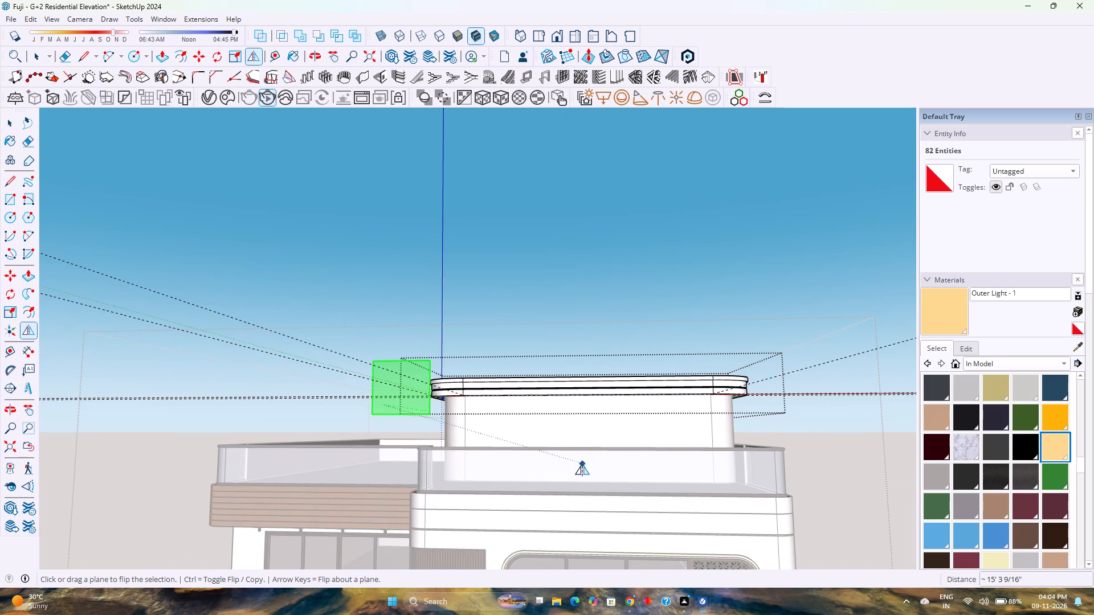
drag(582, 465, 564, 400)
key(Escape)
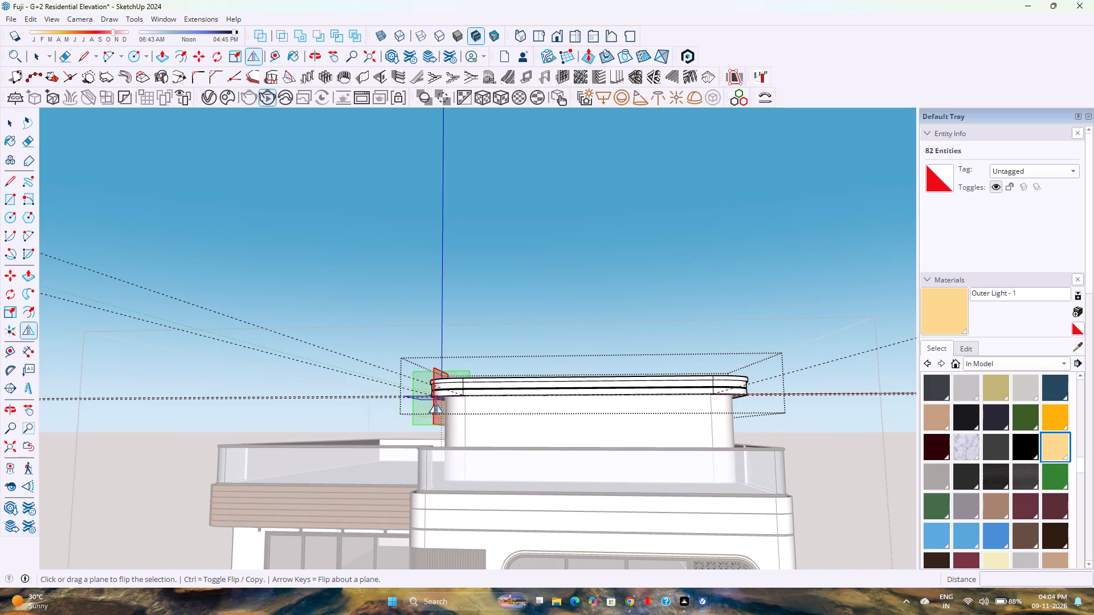
Flip-copy both side circles along the red axis about the middle of the slab's front, with the mirror plane offset 12' 6 1/2".
drag(435, 404, 581, 395)
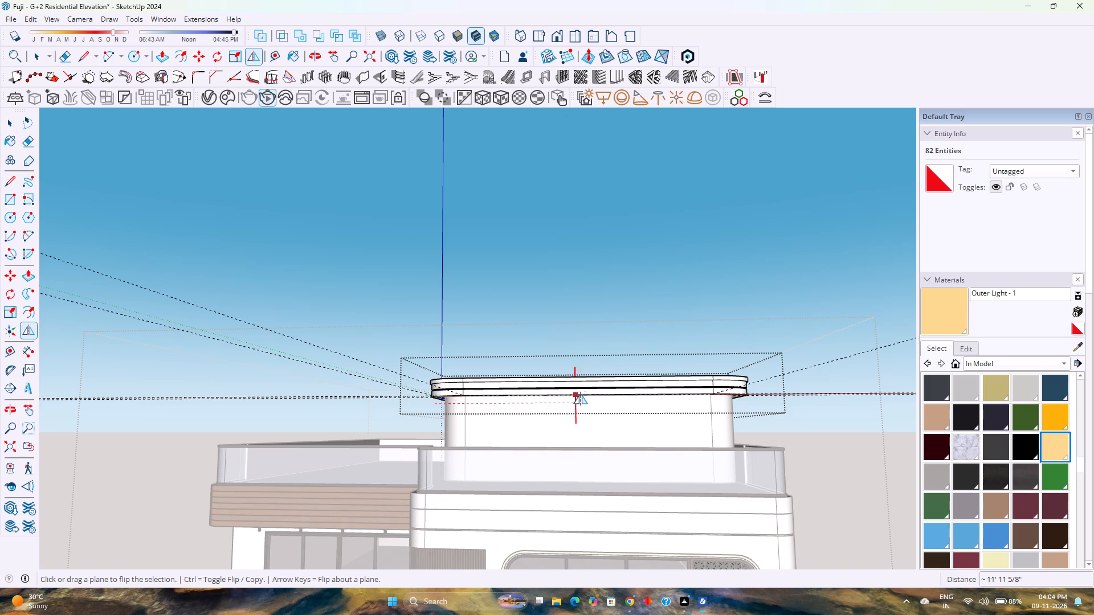
drag(581, 395, 583, 395)
scroll(763, 403, up, 17)
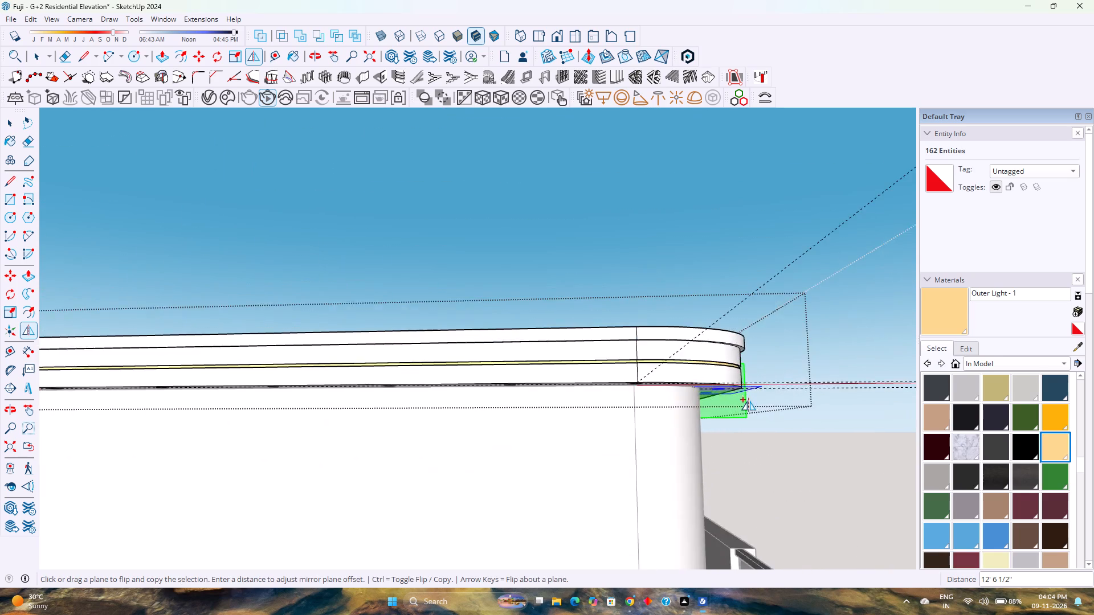
scroll(749, 401, up, 1)
middle_drag(731, 398, 628, 355)
middle_drag(628, 355, 605, 341)
middle_drag(605, 341, 598, 337)
scroll(745, 435, up, 6)
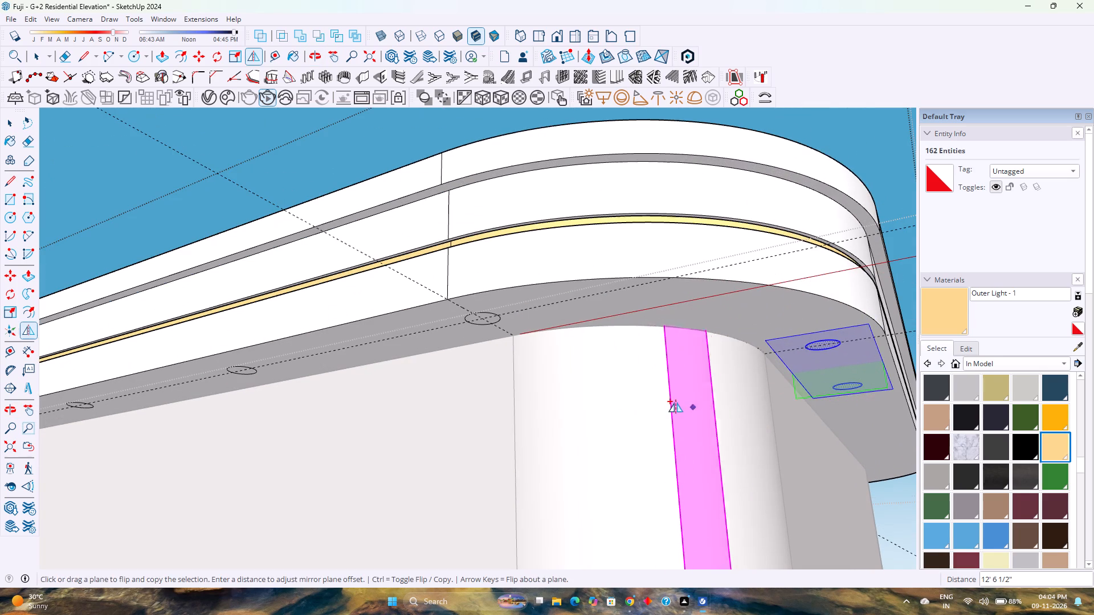
key(space)
Push both mirrored circles on the far side's underside 3" up into the slab with Push/Pull.
scroll(717, 375, up, 5)
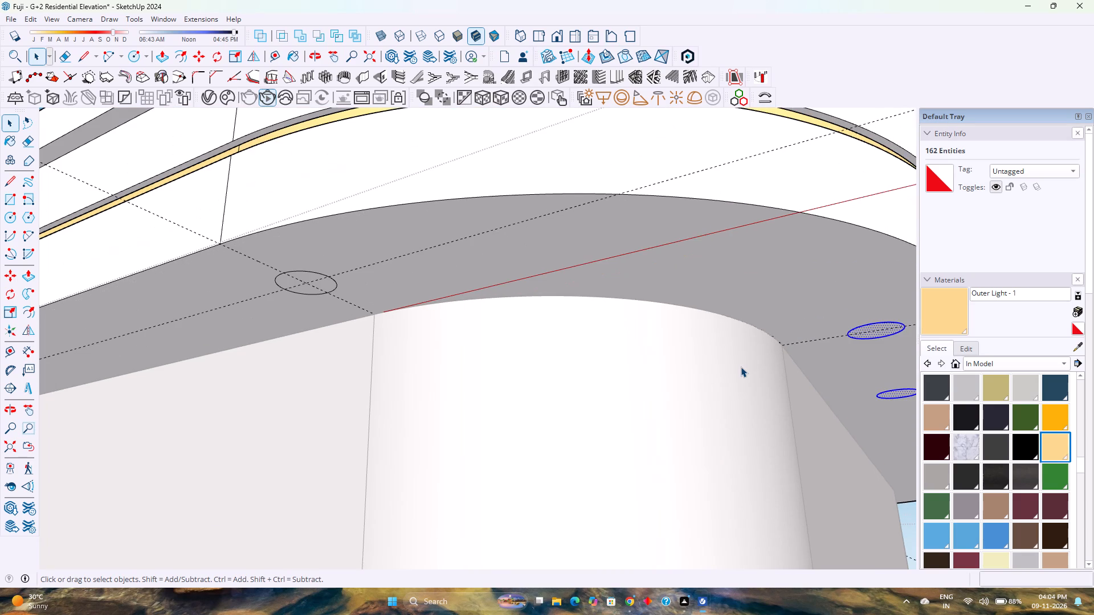
key(p)
scroll(884, 334, up, 6)
click(883, 334)
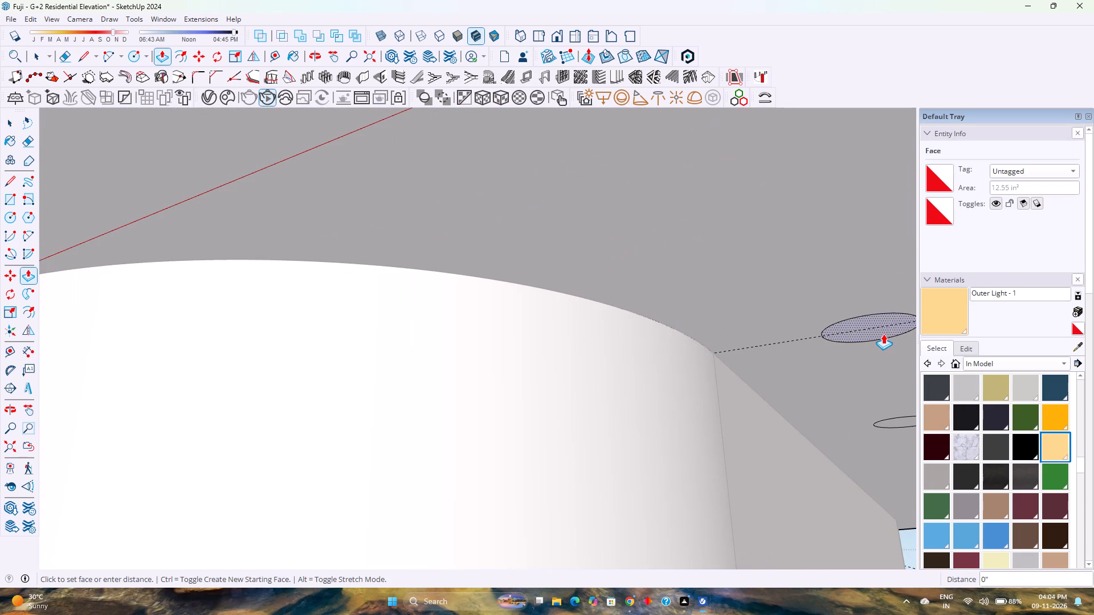
key(3)
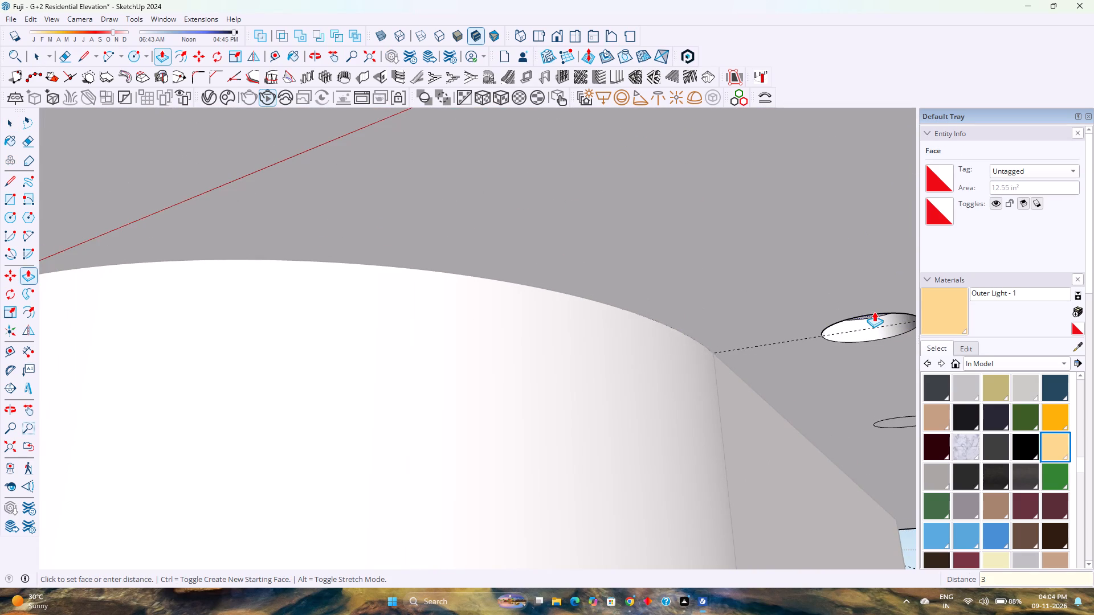
key(Return)
scroll(648, 352, down, 7)
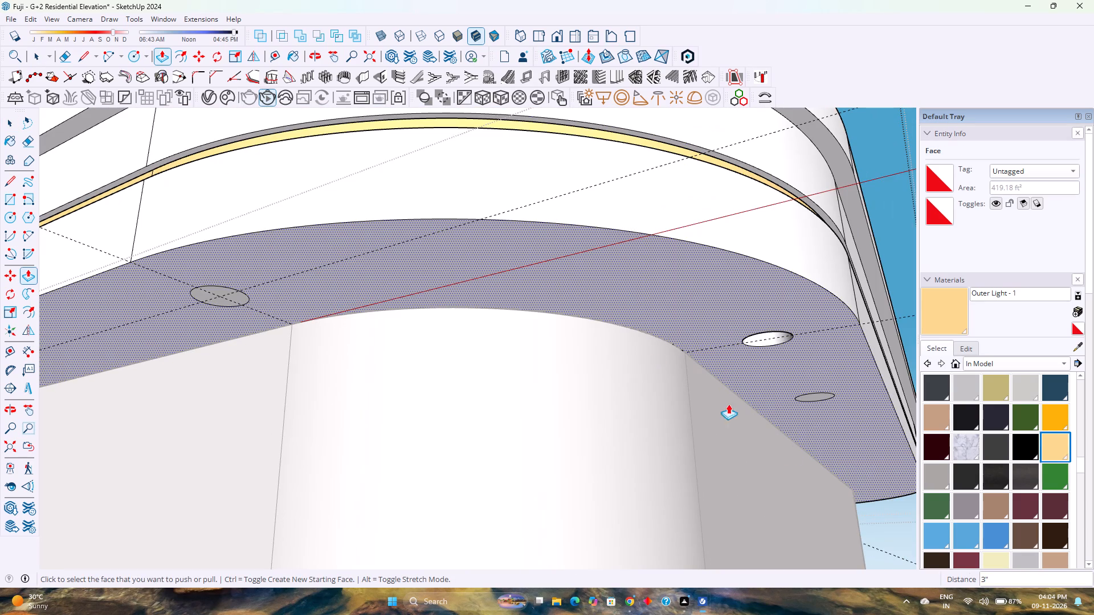
scroll(826, 445, up, 3)
double_click(814, 374)
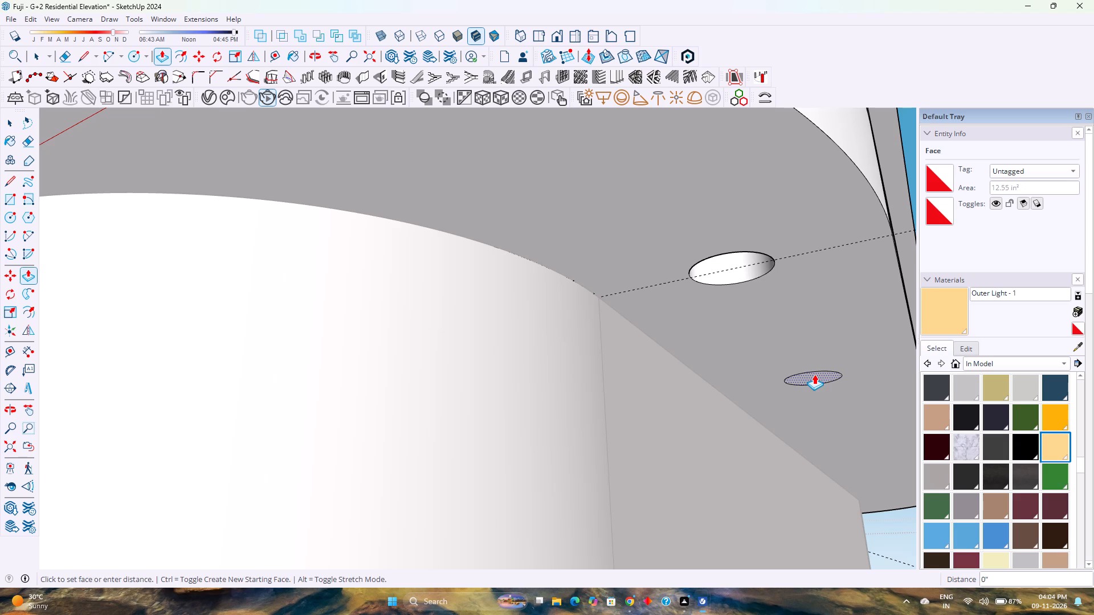
scroll(804, 388, down, 3)
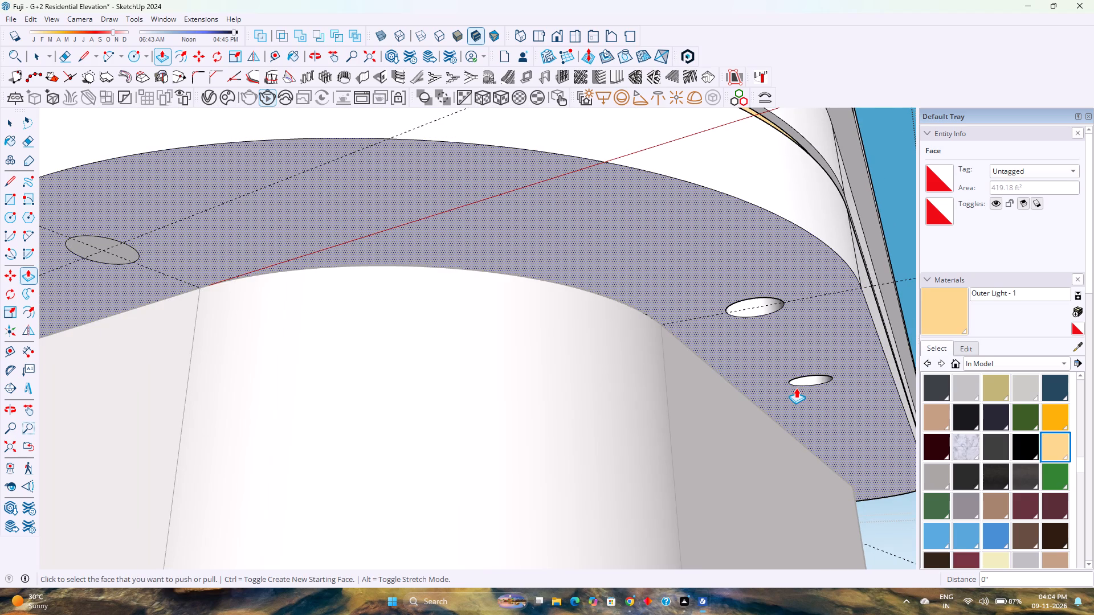
Recess the front row's end circle at the far cross guide and the circle beside it by the same 3".
scroll(796, 388, down, 5)
shift+middle_drag(552, 400, 704, 422)
shift+middle_click(704, 422)
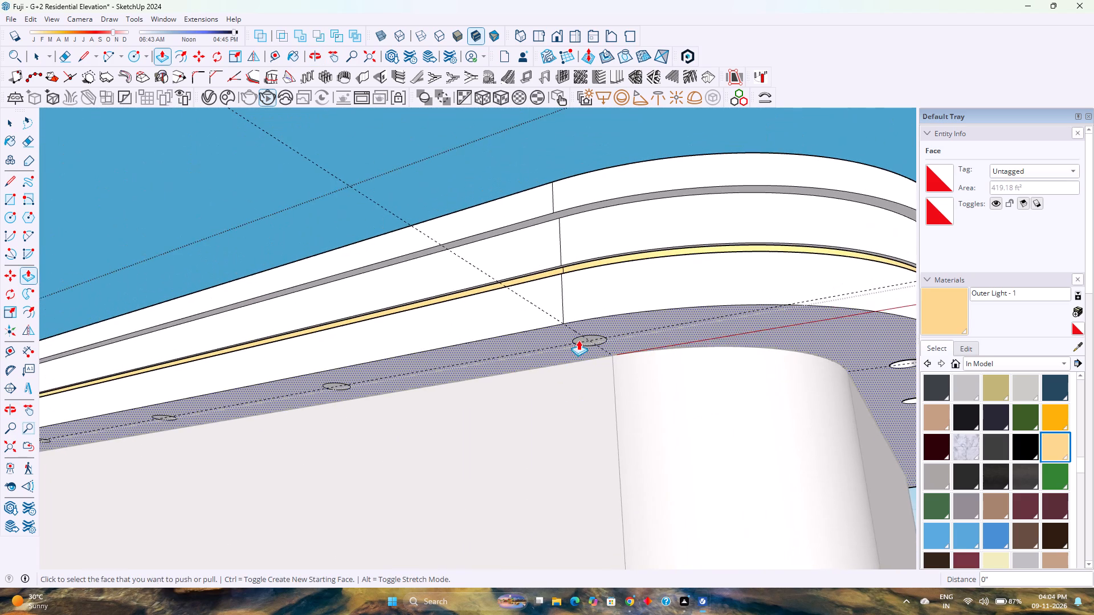
scroll(581, 336, up, 14)
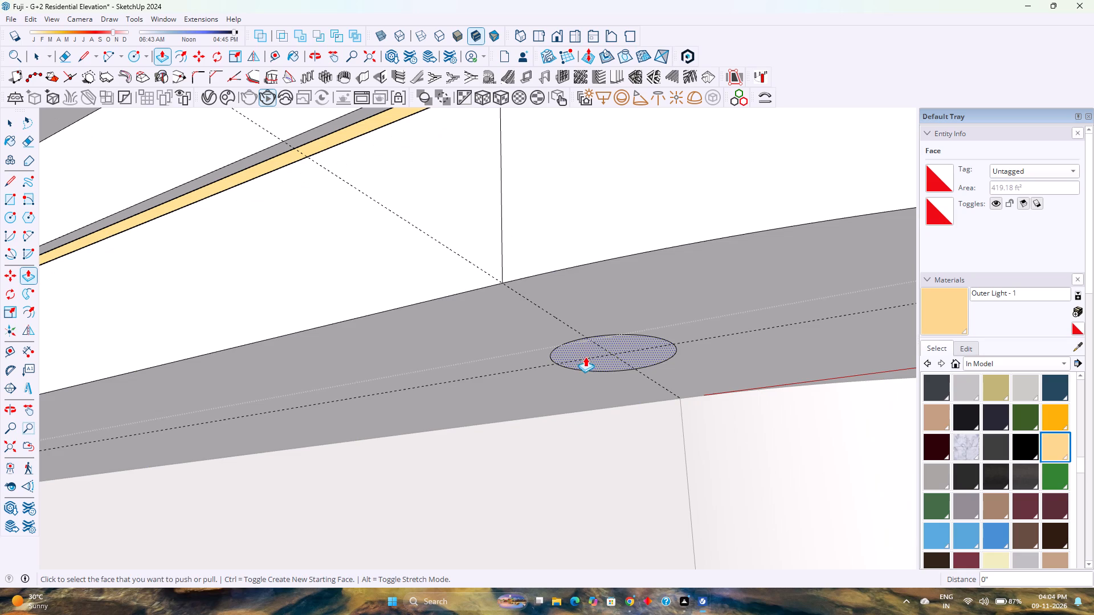
double_click(587, 359)
scroll(568, 363, down, 3)
shift+middle_drag(485, 384, 515, 384)
shift+middle_drag(524, 384, 851, 377)
shift+middle_drag(863, 376, 872, 375)
shift+middle_click(873, 375)
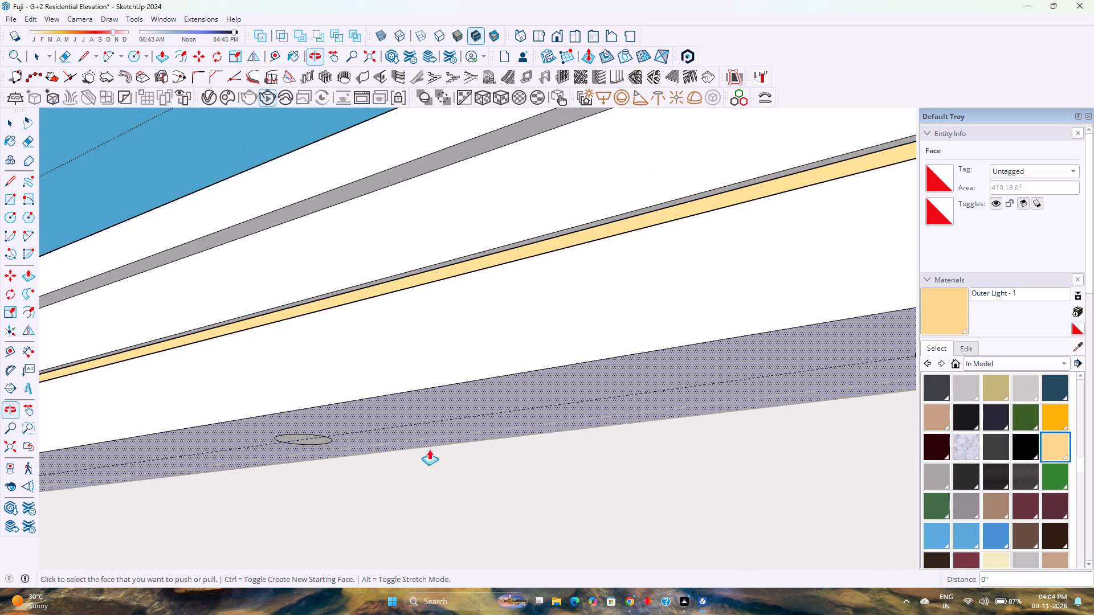
scroll(304, 475, up, 6)
double_click(307, 438)
Recess the following three circles of the front row by the same 3" with Push/Pull.
scroll(307, 438, down, 4)
shift+middle_drag(289, 444, 848, 366)
shift+middle_click(848, 366)
shift+middle_click(855, 366)
scroll(348, 441, up, 6)
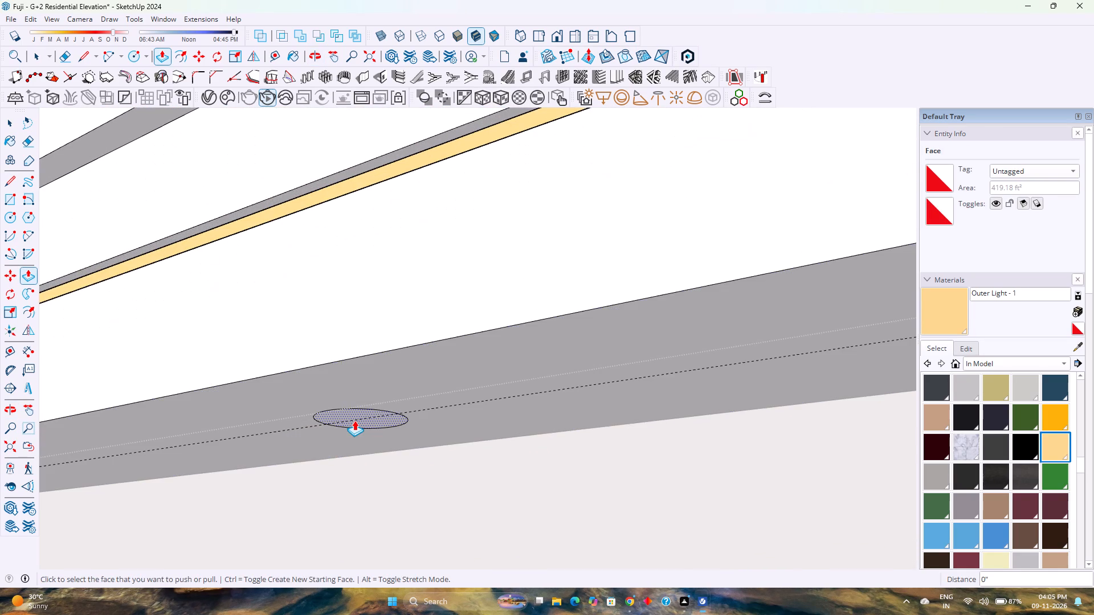
double_click(354, 420)
scroll(325, 437, down, 4)
shift+middle_drag(262, 456, 895, 376)
shift+middle_drag(901, 375, 918, 373)
scroll(582, 383, up, 2)
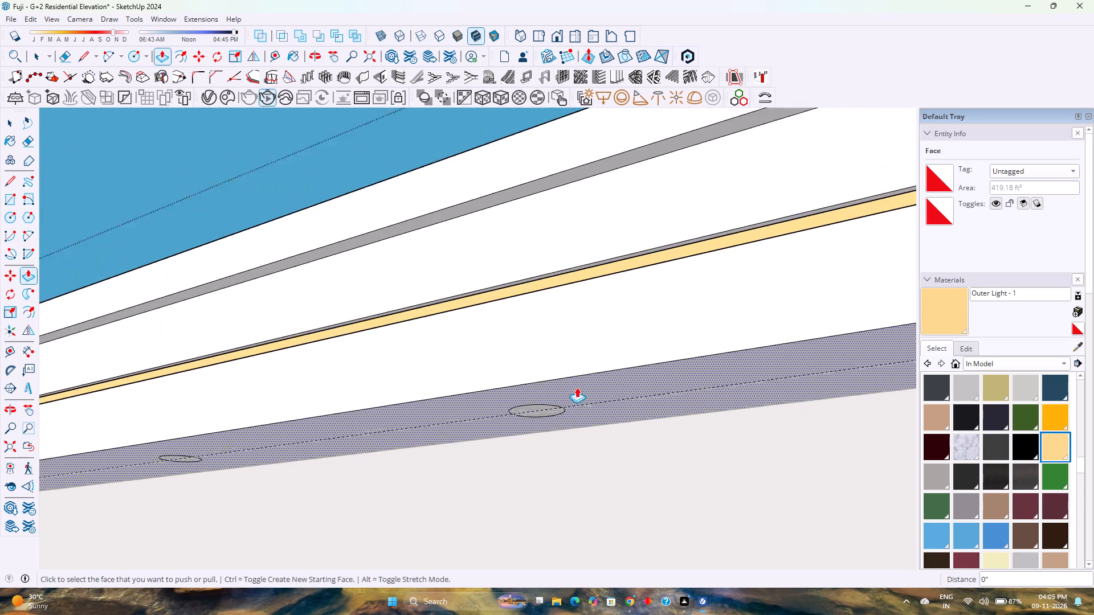
scroll(577, 387, up, 5)
double_click(511, 412)
scroll(490, 412, down, 3)
shift+middle_drag(366, 427, 718, 367)
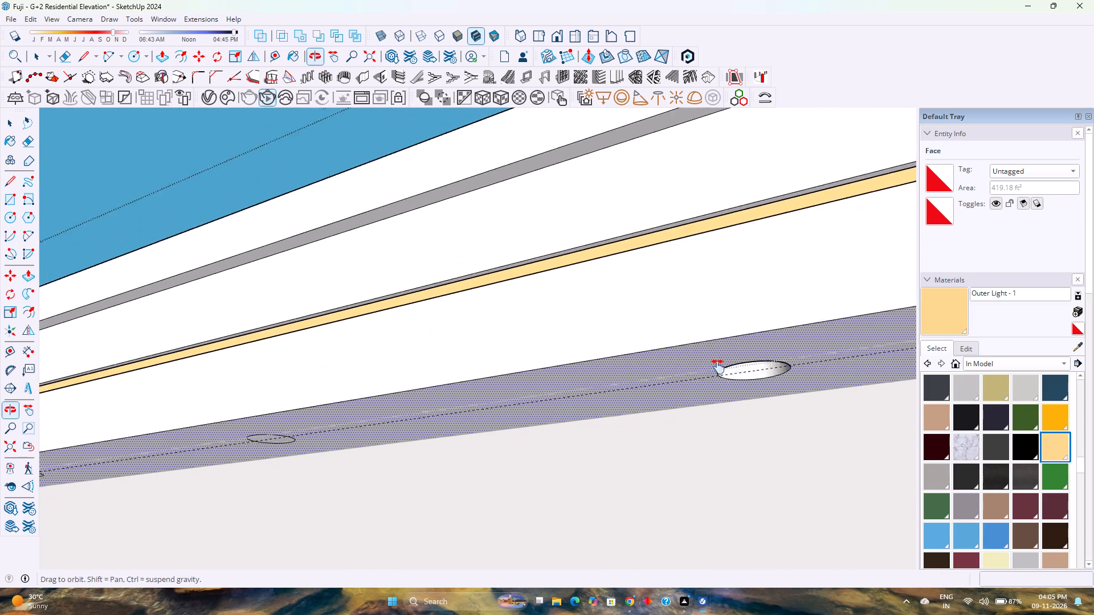
shift+middle_drag(718, 367, 960, 339)
scroll(577, 393, up, 7)
double_click(538, 403)
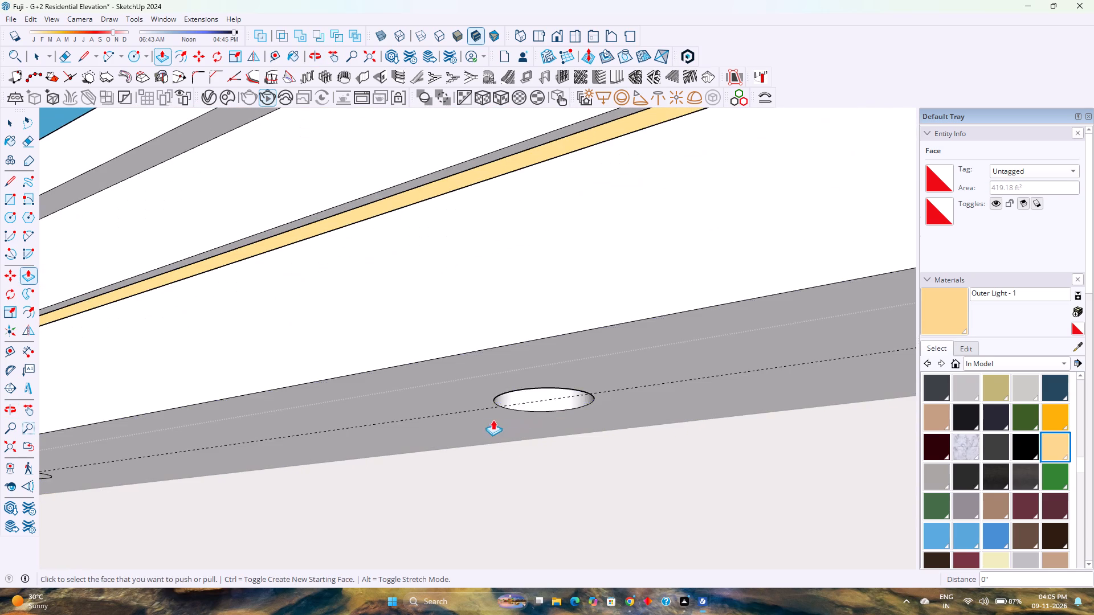
Recess the remaining two circles of the front row, including the end circle at the cross guide, by the same 3" with Push/Pull.
scroll(493, 420, down, 4)
middle_drag(411, 429, 692, 400)
middle_click(692, 400)
scroll(672, 396, down, 7)
shift+middle_drag(475, 417, 535, 425)
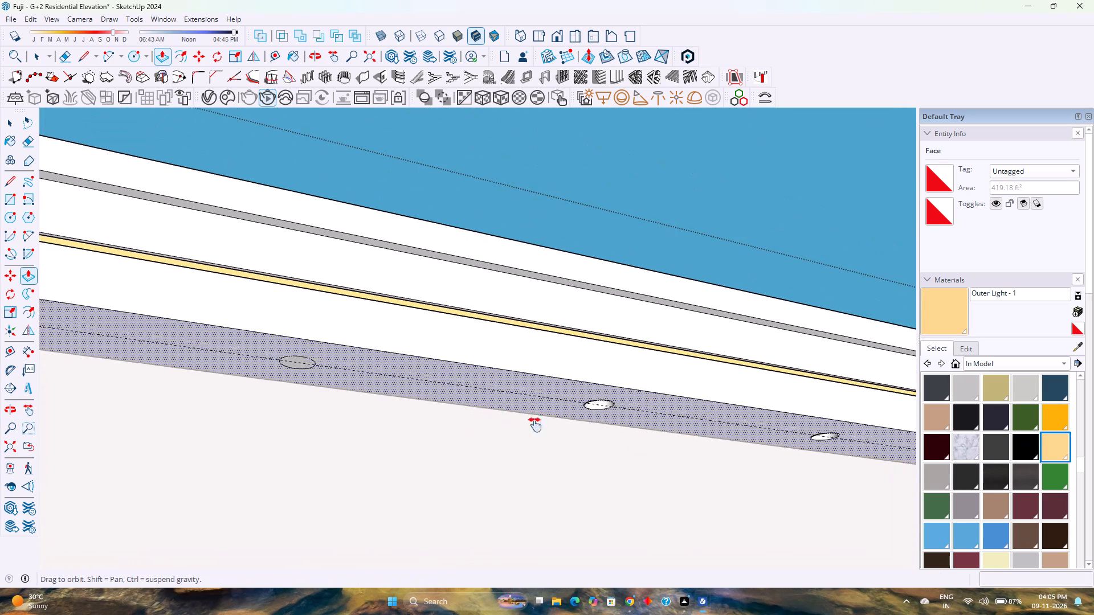
shift+middle_drag(535, 425, 749, 470)
shift+middle_drag(749, 470, 757, 470)
scroll(604, 425, up, 2)
double_click(609, 419)
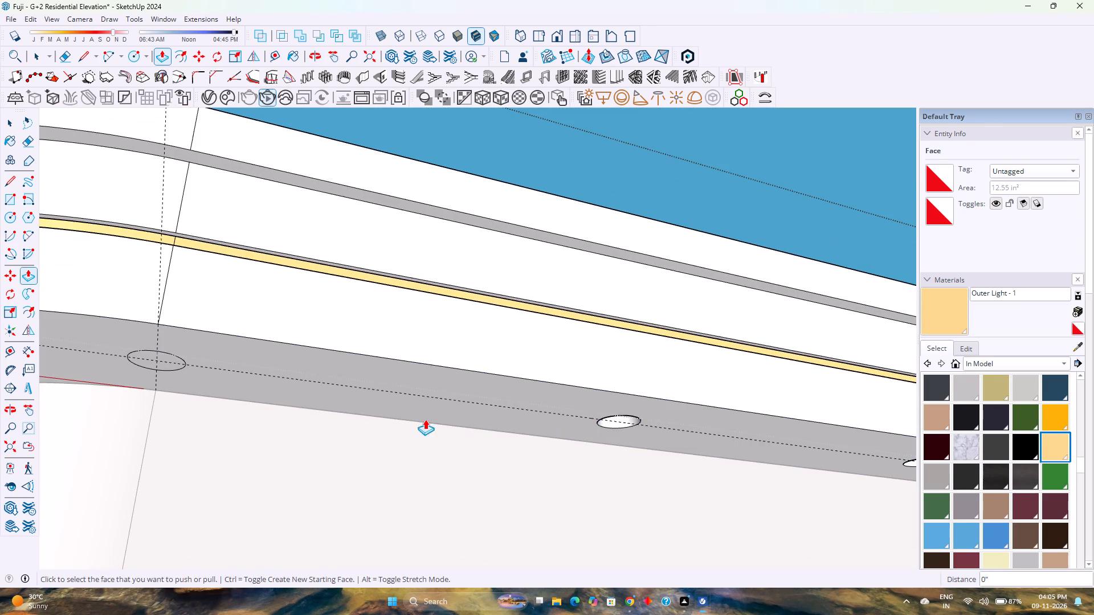
shift+middle_drag(402, 419, 856, 420)
shift+middle_click(856, 420)
scroll(721, 361, up, 2)
double_click(720, 361)
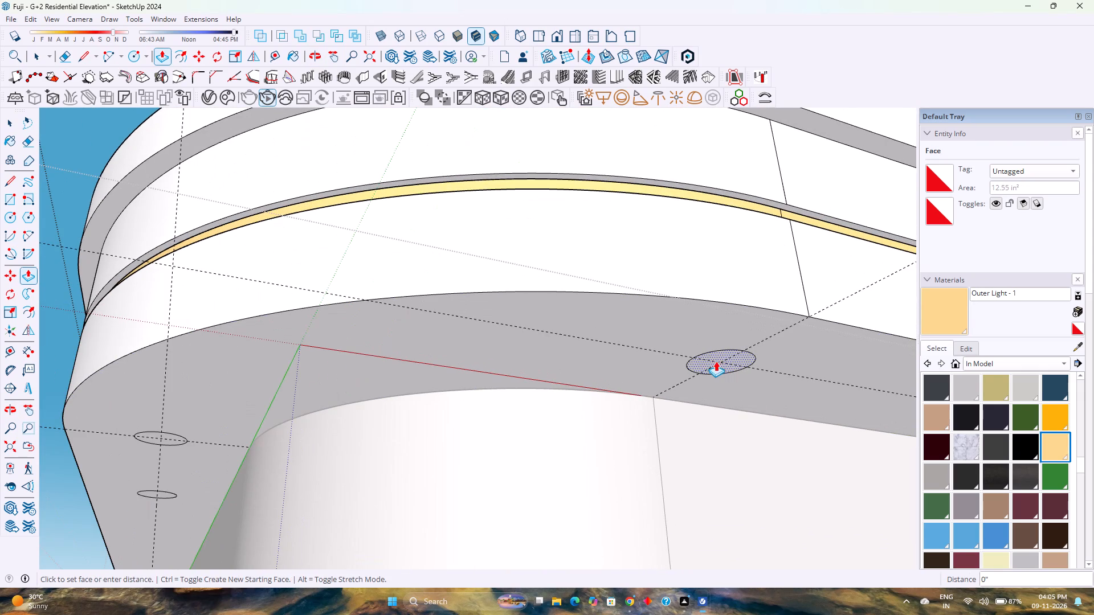
Recess both circles on the adjoining side's underside by the same 3".
double_click(161, 437)
scroll(160, 497, up, 2)
double_click(160, 495)
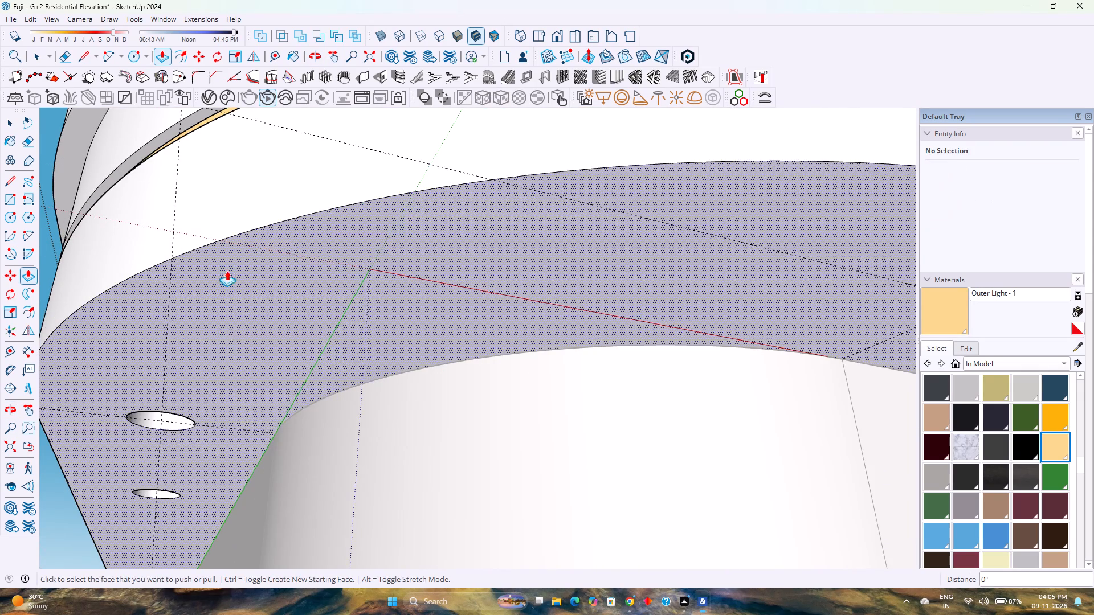
Draw a horizontal circle of 1.5" radius centred on the guide crossing in the side recess nearest the rounded corner.
click(126, 60)
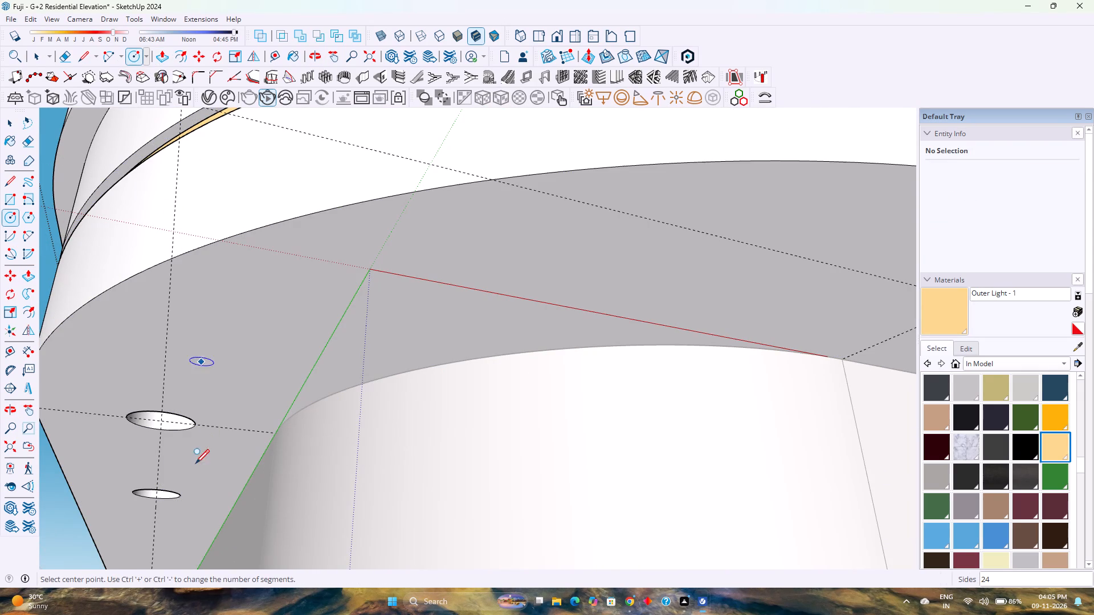
key(Up)
click(161, 421)
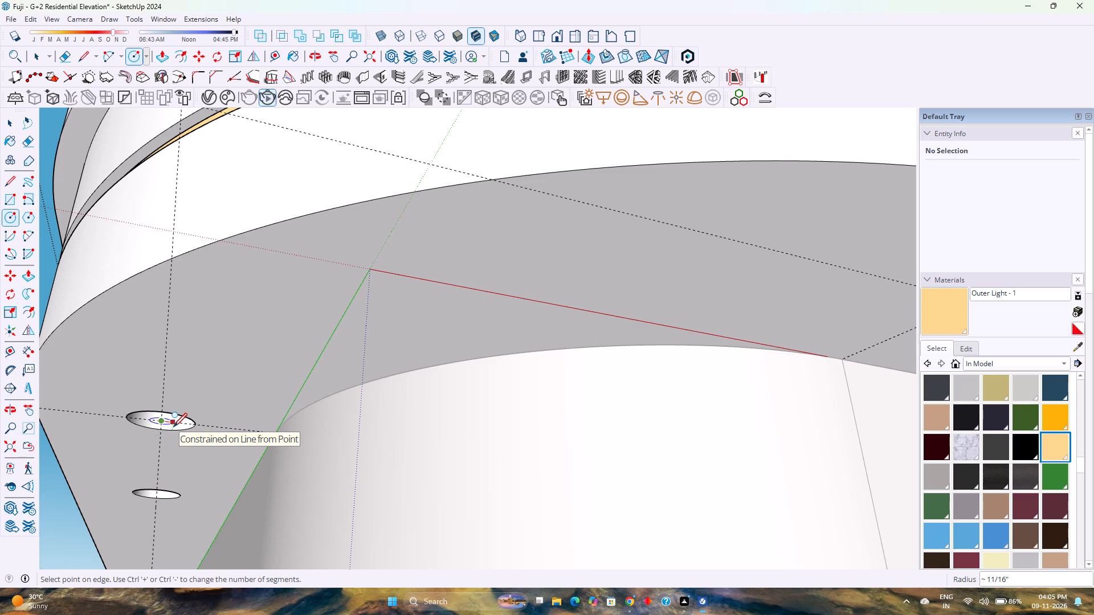
text(1.5)
key(Return)
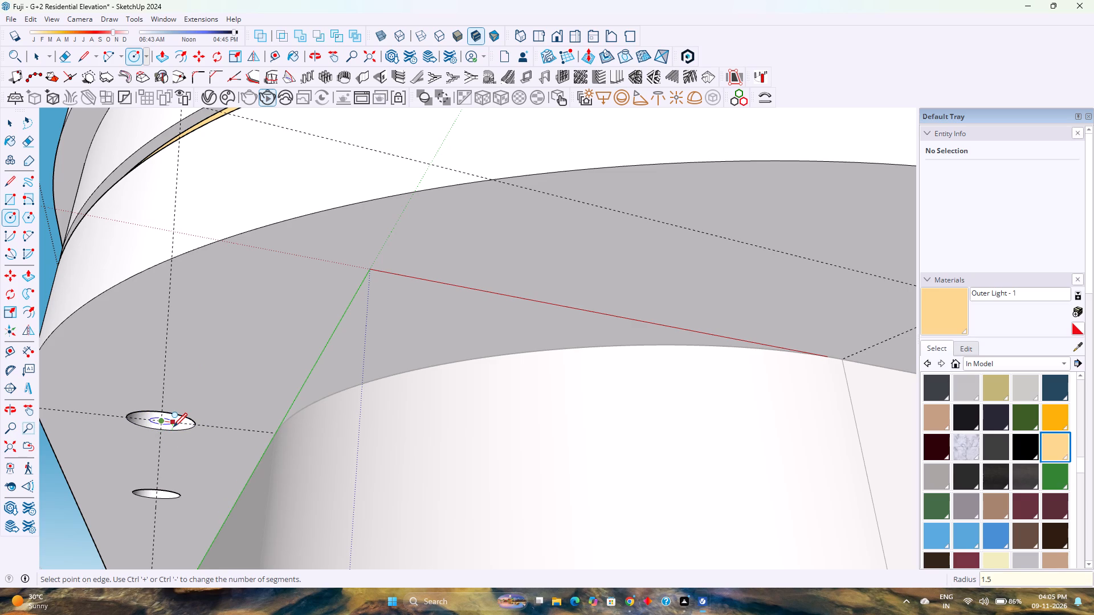
key(space)
Make the new 1.5" circle and its face a component with the definition name 3.
scroll(170, 425, up, 8)
middle_drag(150, 439, 216, 425)
triple_click(189, 391)
right_click(189, 391)
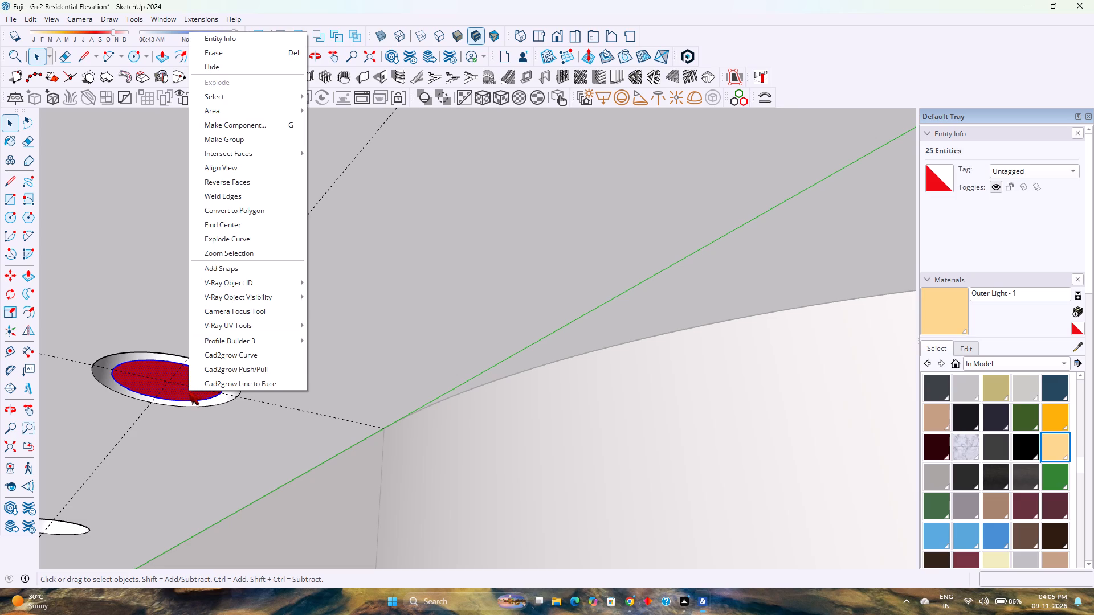
click(263, 124)
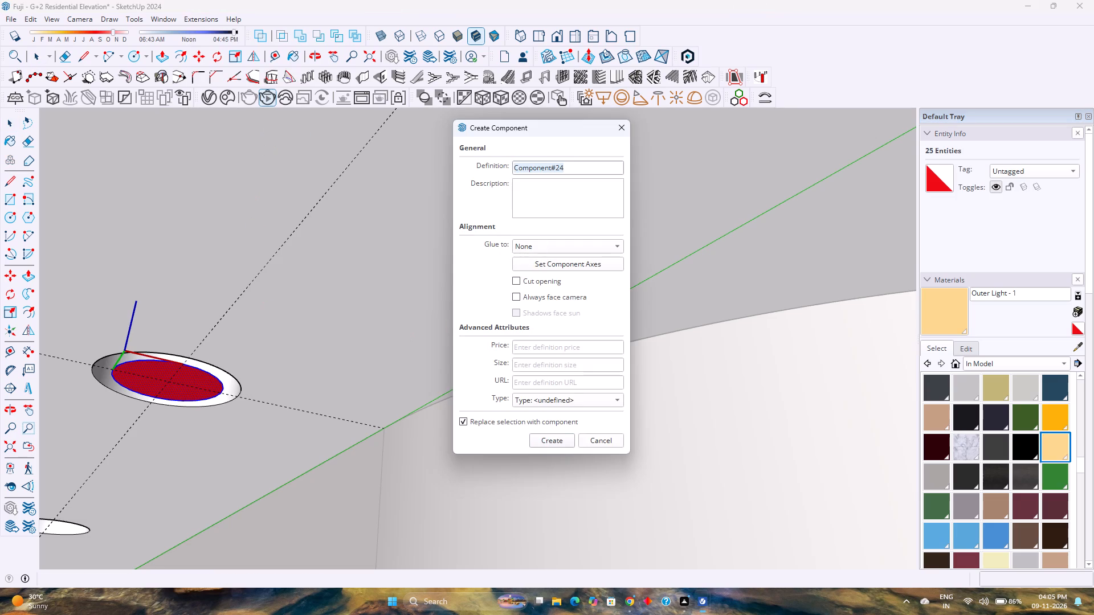
key(3)
key(Return)
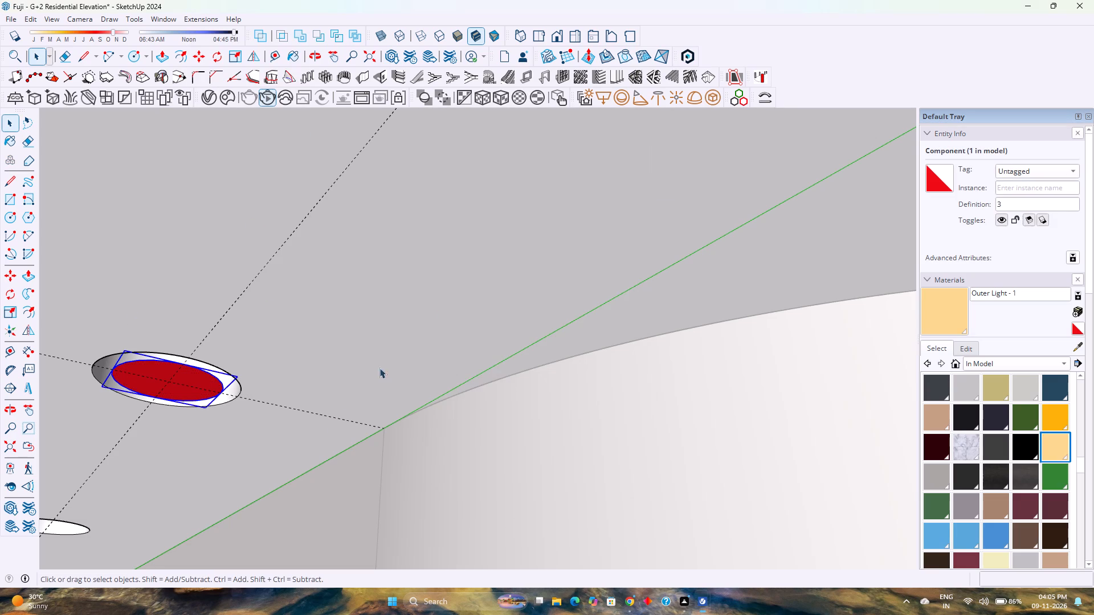
Copy the circle component 2' along the green axis into the neighbouring side recess.
click(175, 371)
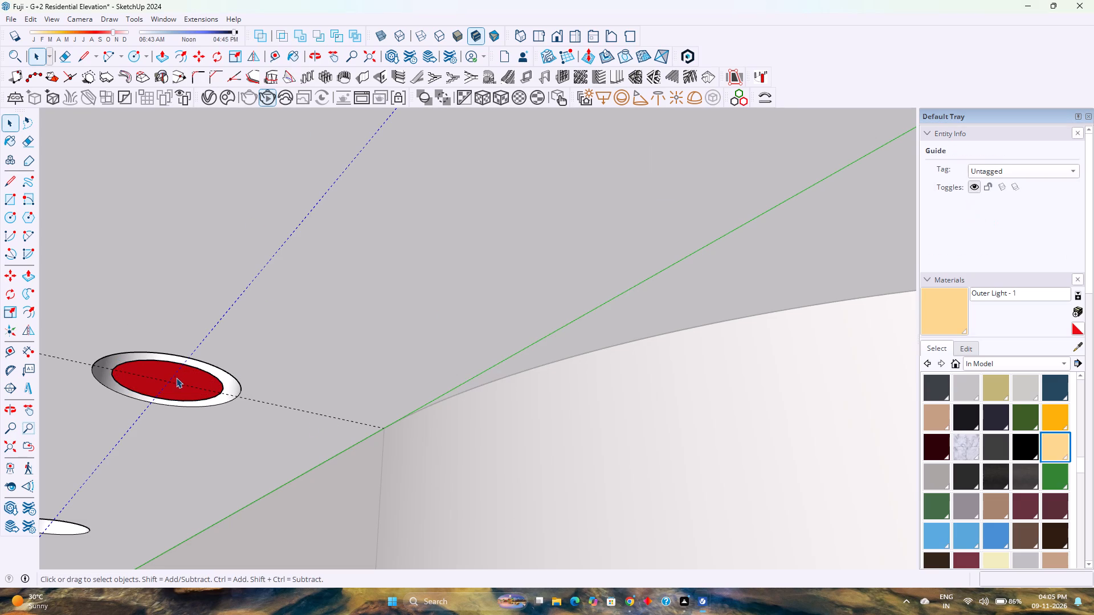
click(184, 380)
key(m)
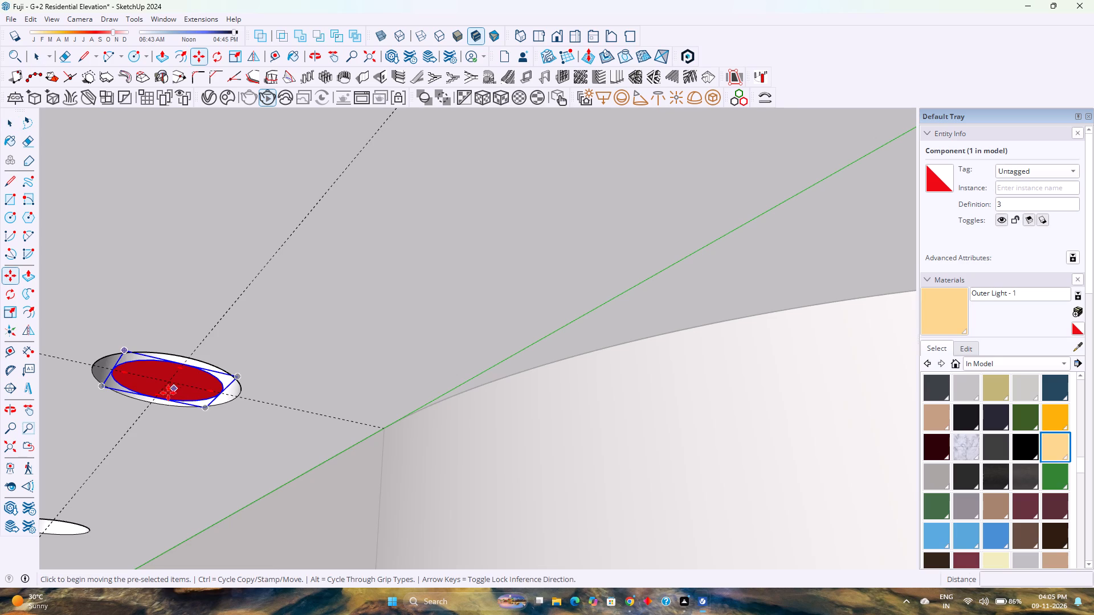
scroll(166, 393, up, 1)
shift+scroll(143, 391, up, 1)
shift+middle_drag(148, 390, 406, 351)
shift+middle_drag(519, 335, 599, 316)
shift+middle_click(599, 316)
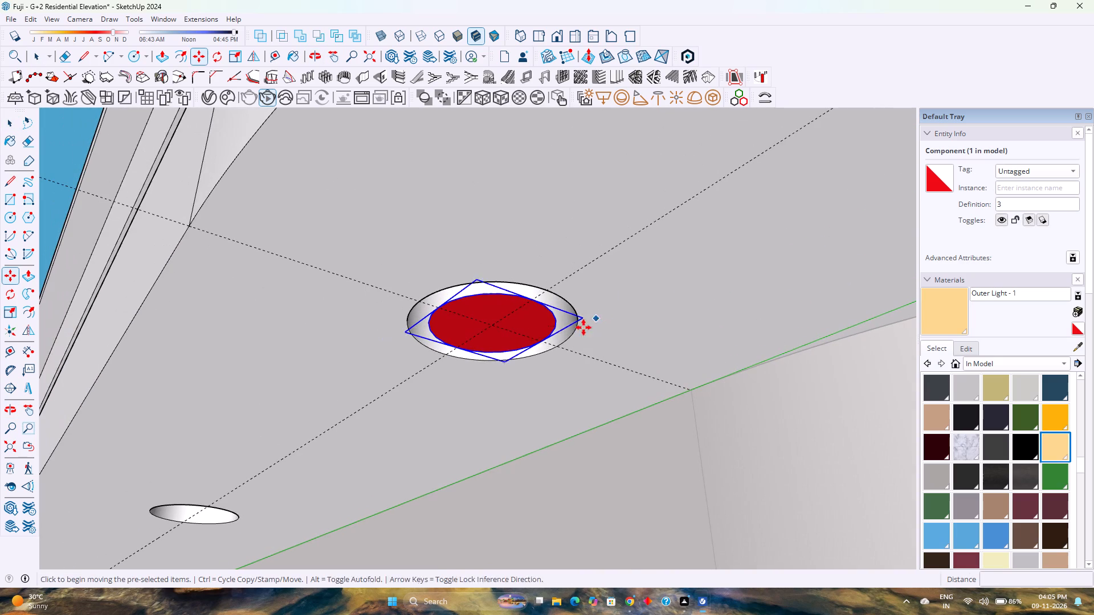
click(493, 325)
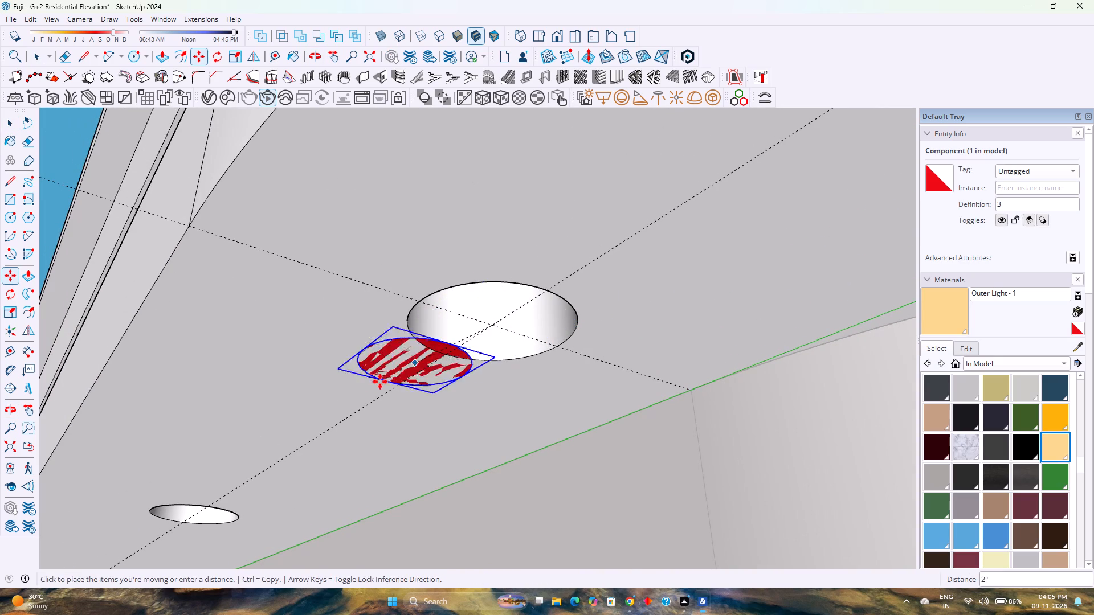
key(Left)
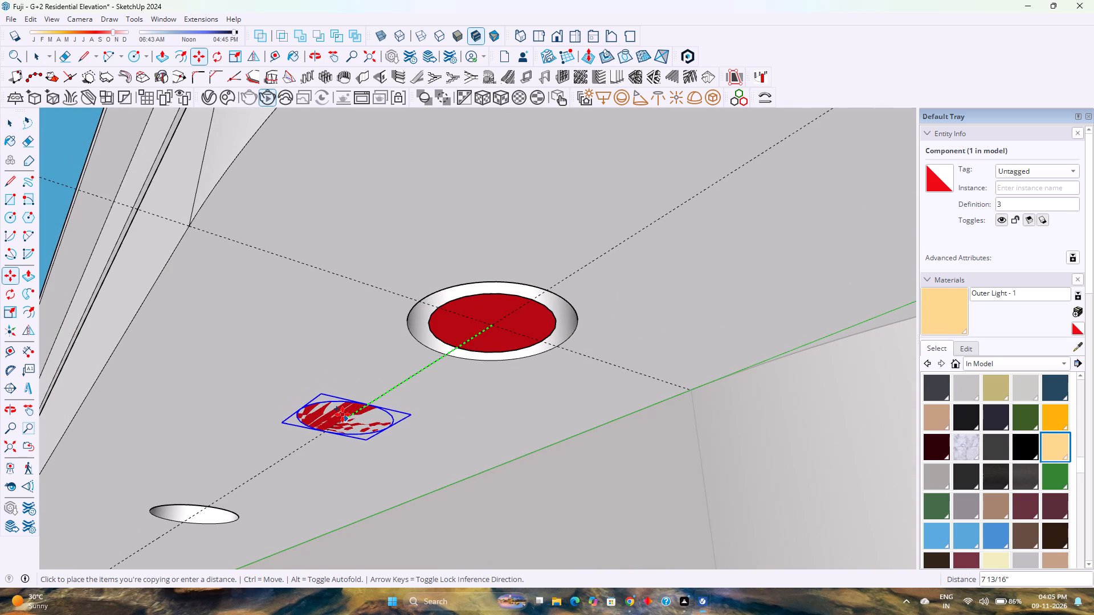
key(2)
key(apostrophe)
key(Return)
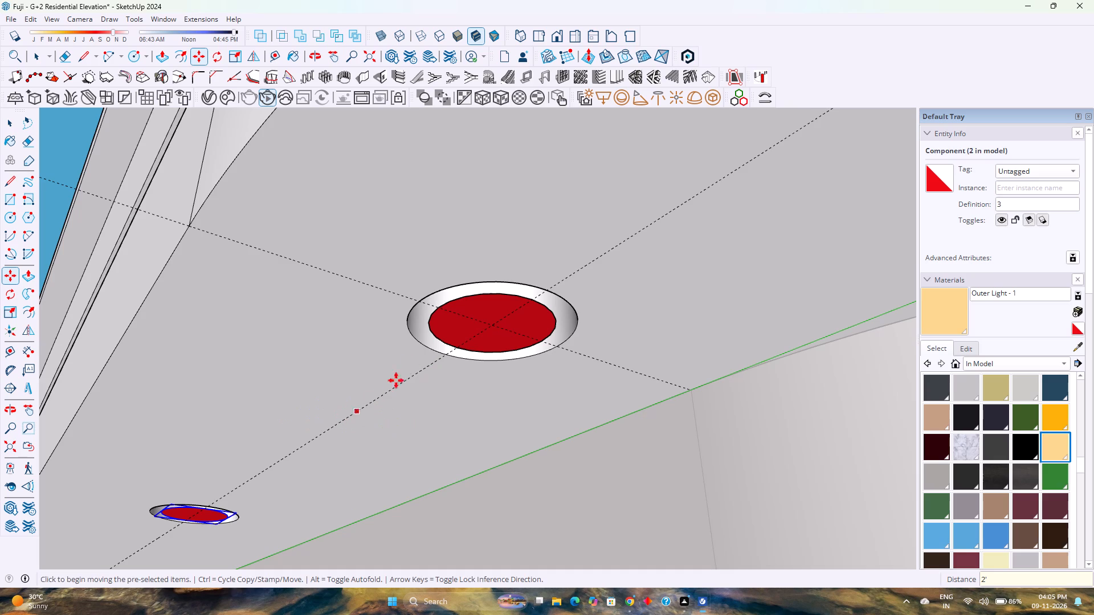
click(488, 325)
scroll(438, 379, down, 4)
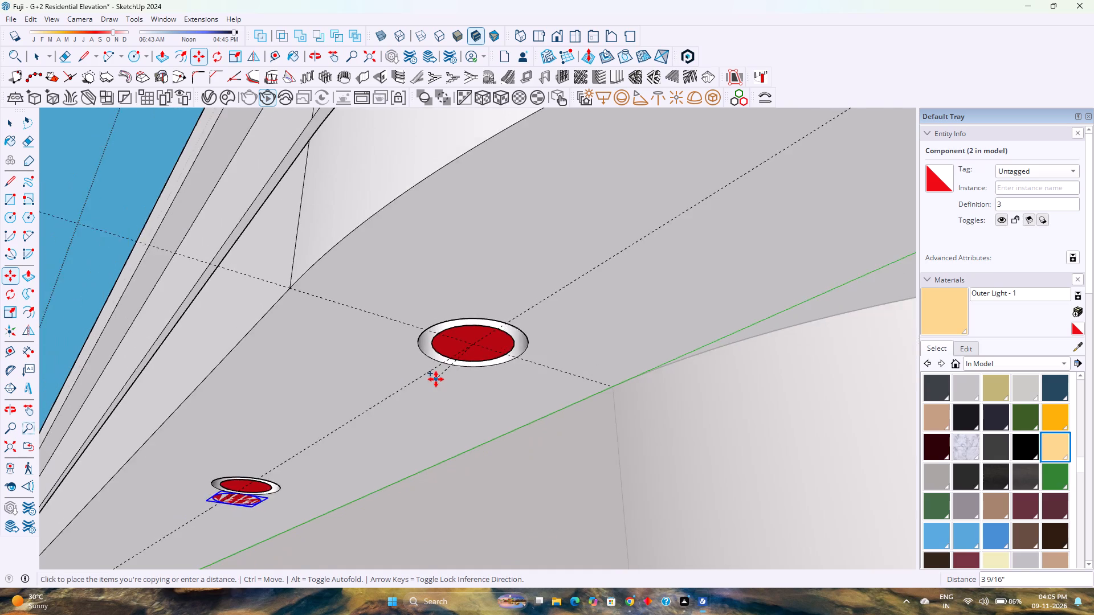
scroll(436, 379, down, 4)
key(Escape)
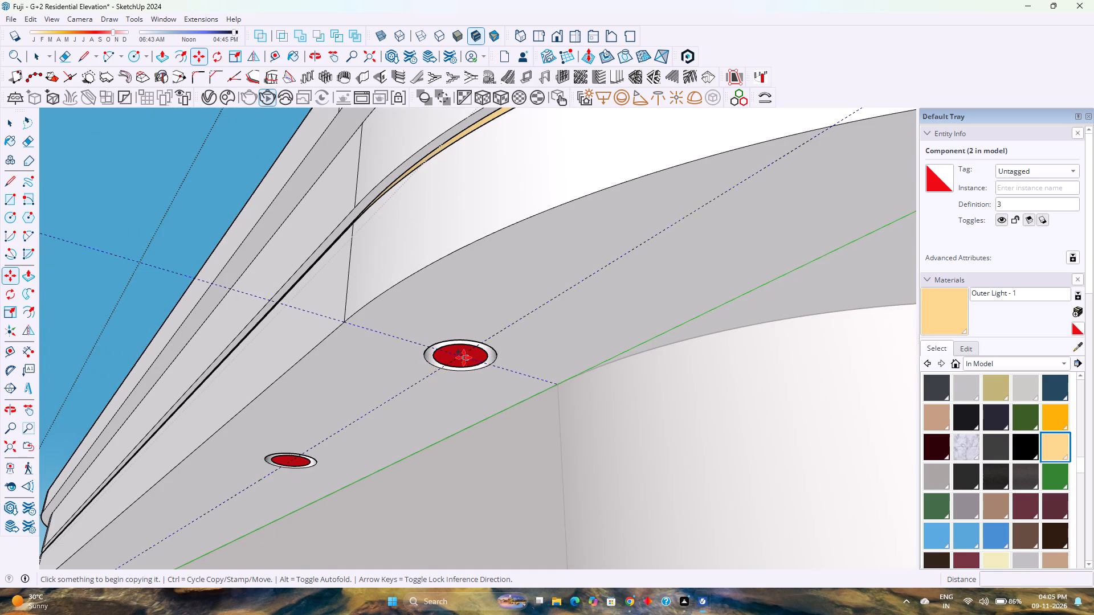
Copy the circle component from the side recess nearest the corner to the centre of the front row's nearest end recess.
key(space)
click(463, 362)
scroll(463, 362, up, 8)
key(m)
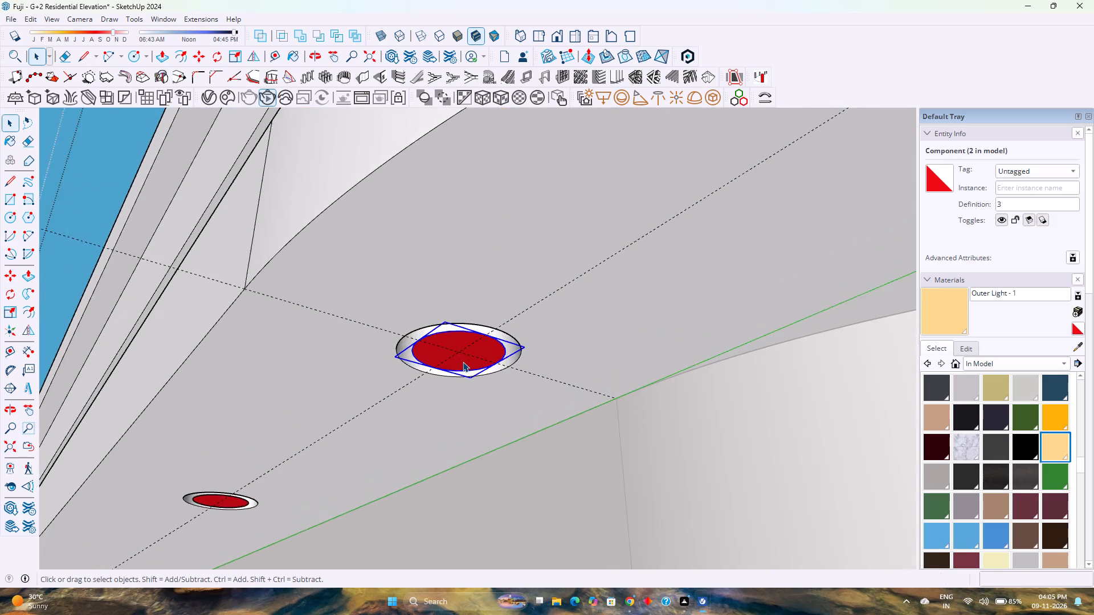
click(459, 351)
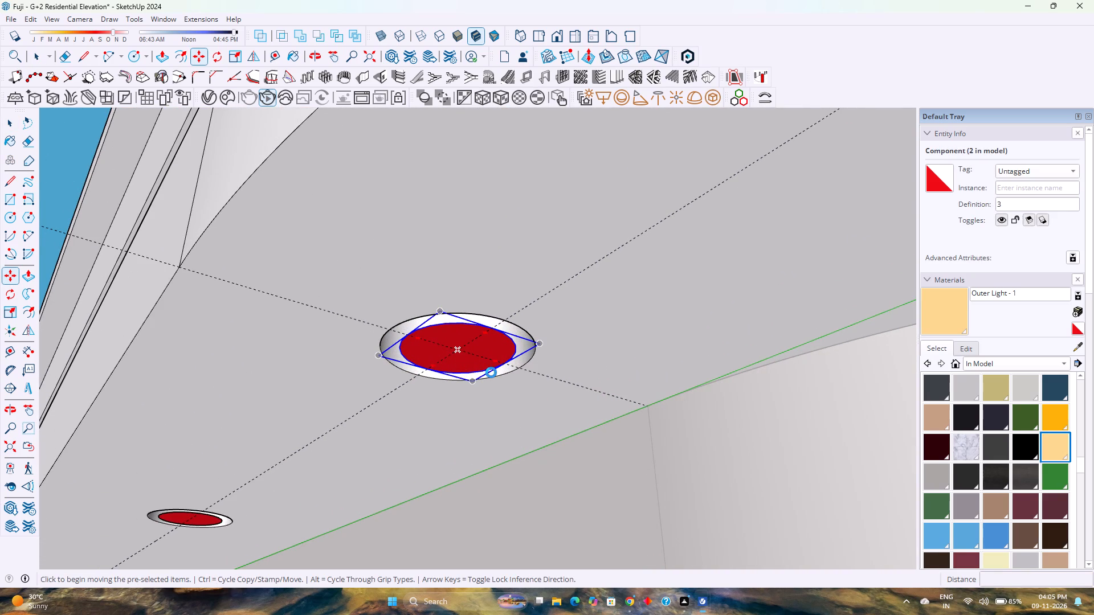
scroll(387, 423, down, 12)
scroll(390, 420, up, 1)
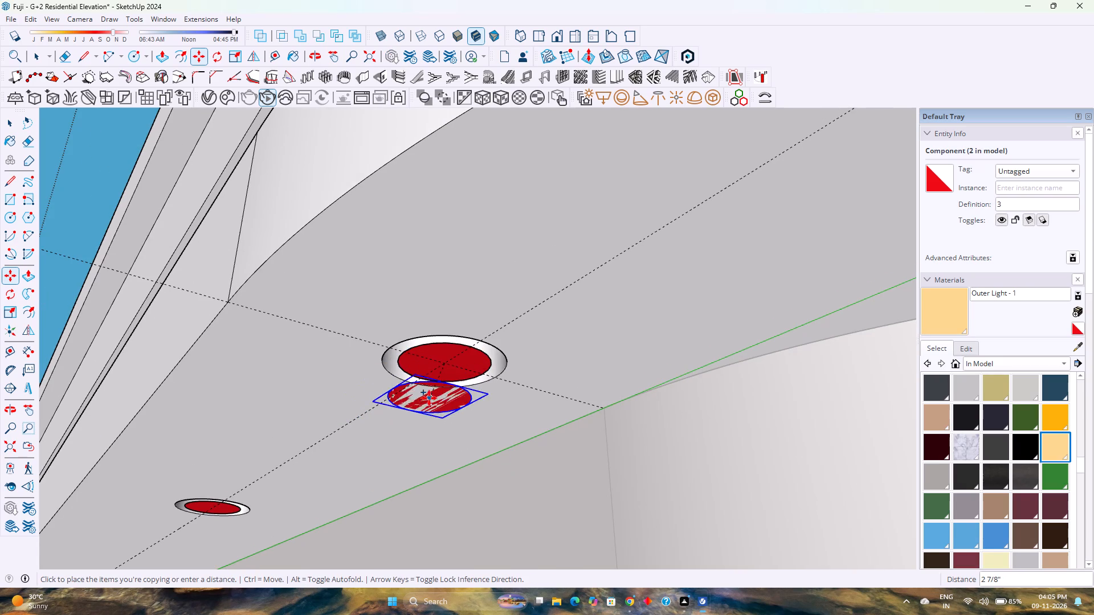
scroll(426, 386, down, 7)
scroll(426, 386, up, 1)
scroll(427, 385, down, 2)
shift+middle_drag(462, 372, 253, 429)
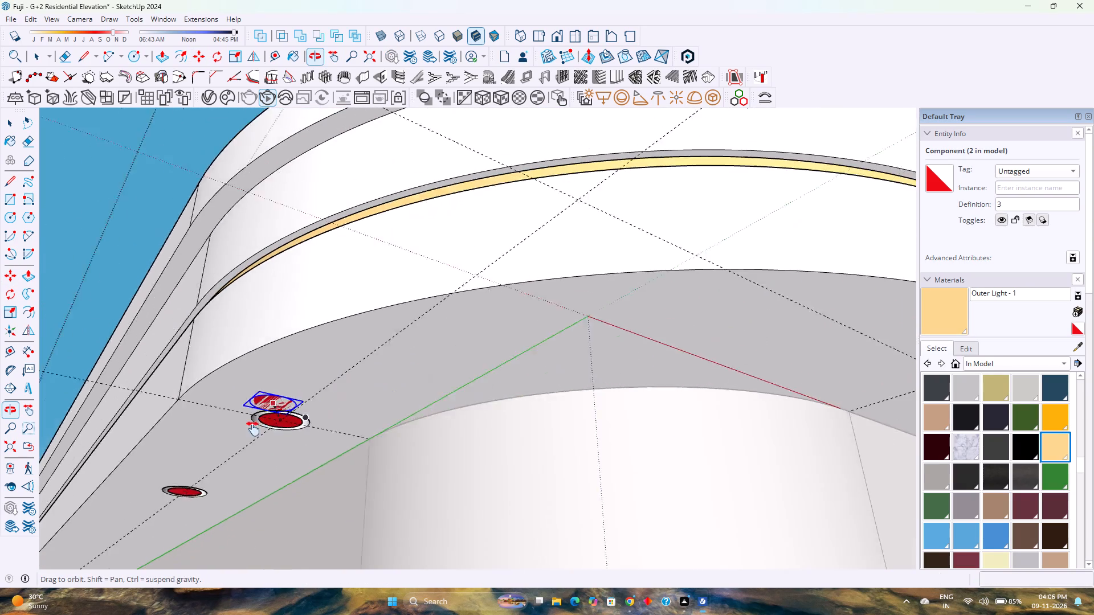
shift+middle_drag(253, 429, 106, 458)
shift+middle_drag(103, 458, 95, 460)
shift+middle_click(93, 461)
shift+middle_click(91, 461)
scroll(739, 433, up, 5)
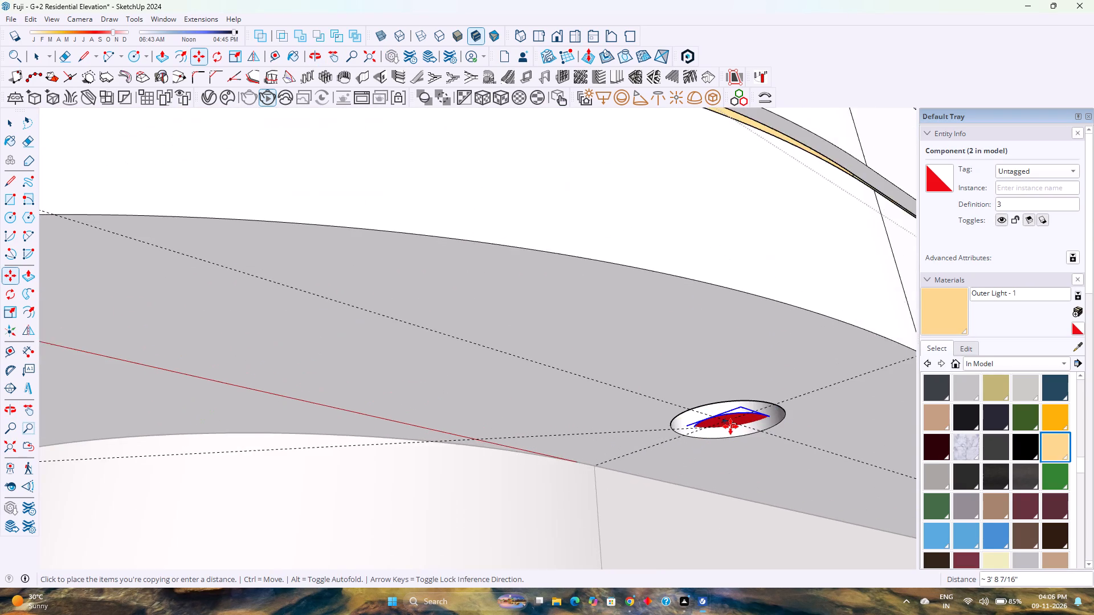
scroll(730, 427, up, 3)
click(726, 420)
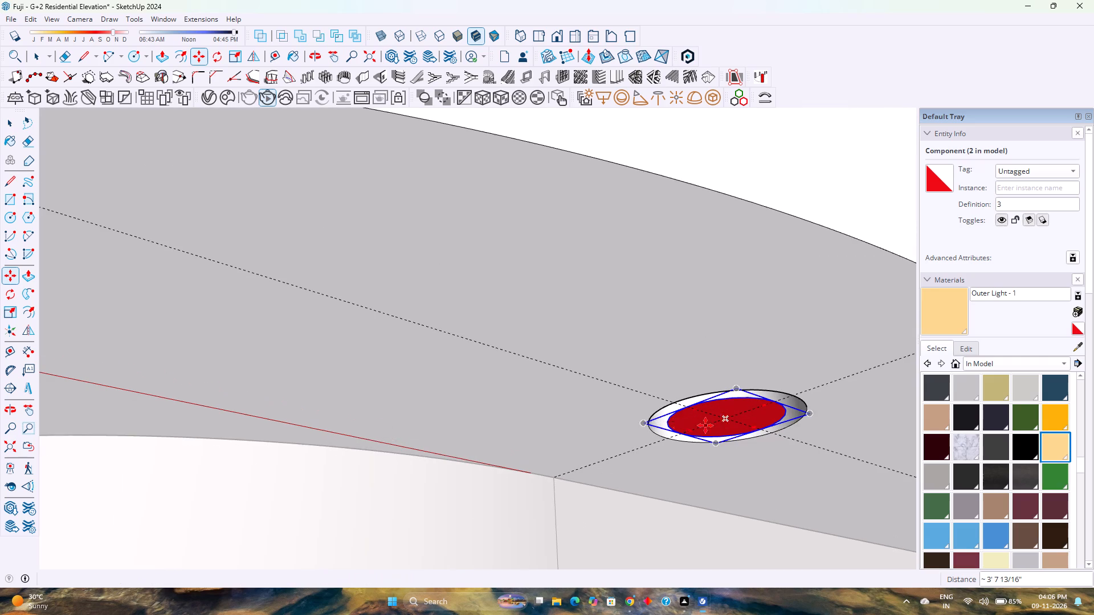
Copy the front end recess's circle component 19' 11" along the slab to the centre of the recess at the row's other end.
scroll(404, 449, down, 3)
middle_drag(488, 446, 214, 448)
middle_click(214, 448)
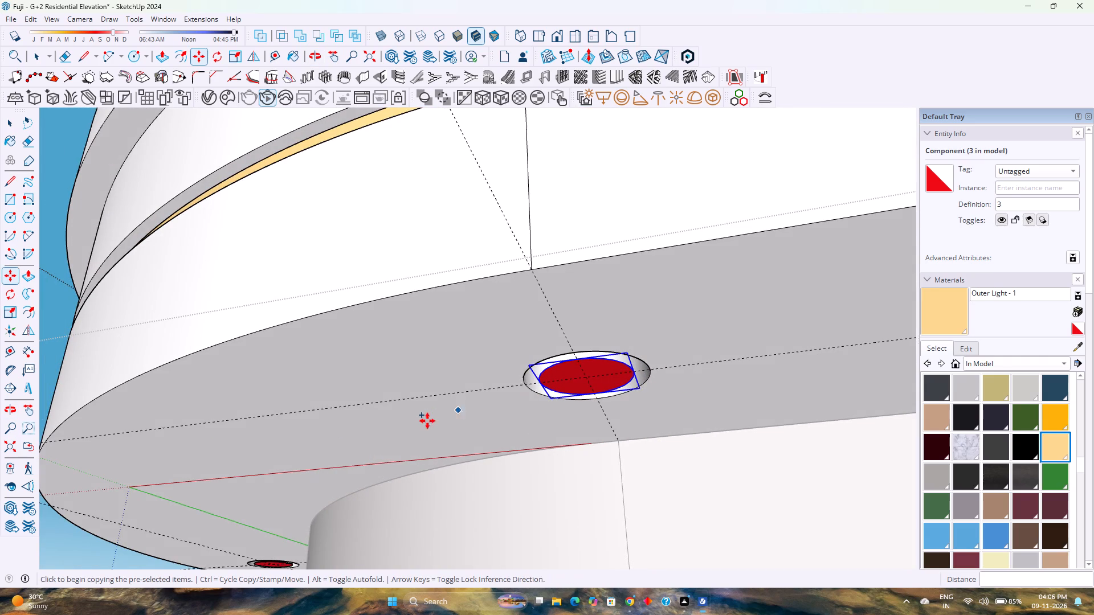
scroll(427, 421, down, 6)
click(510, 399)
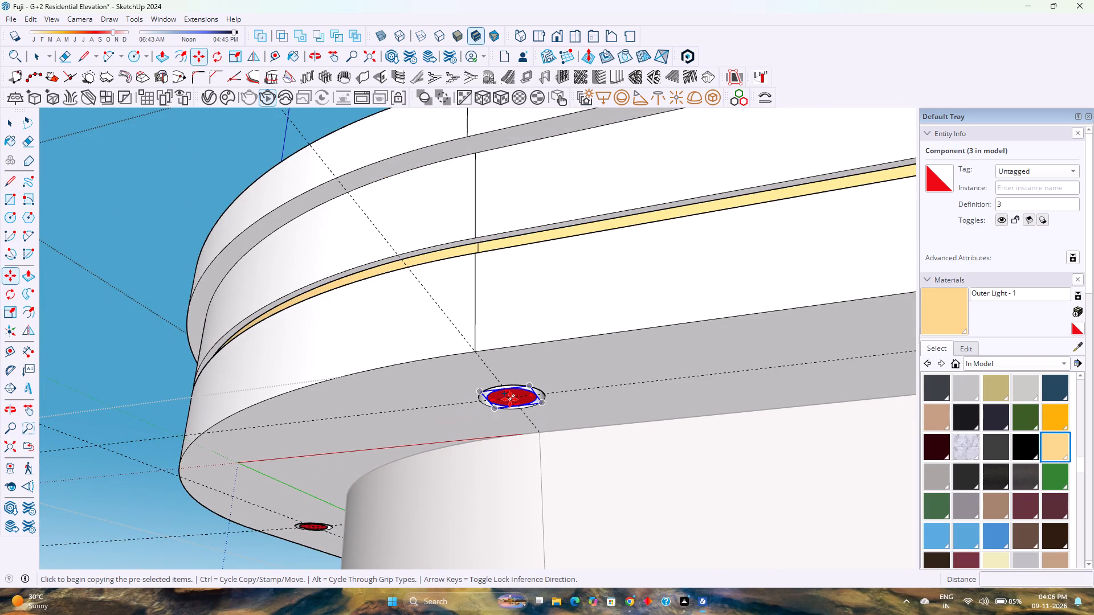
scroll(677, 401, down, 8)
shift+middle_drag(691, 389, 281, 444)
shift+middle_drag(271, 445, 238, 450)
shift+middle_click(238, 450)
scroll(238, 449, down, 2)
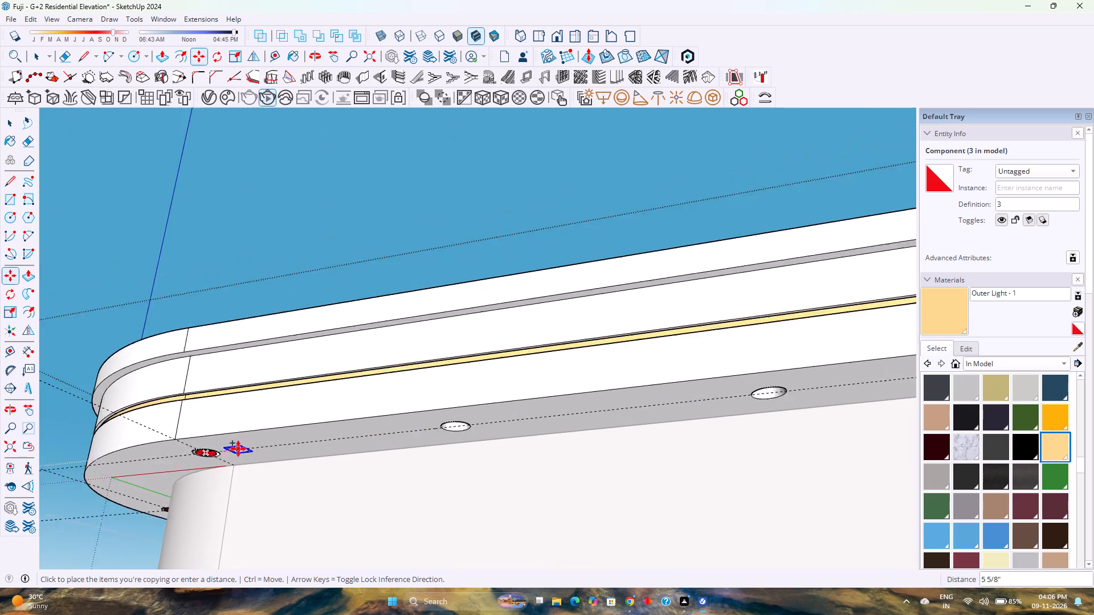
scroll(238, 449, down, 8)
middle_drag(381, 345, 437, 494)
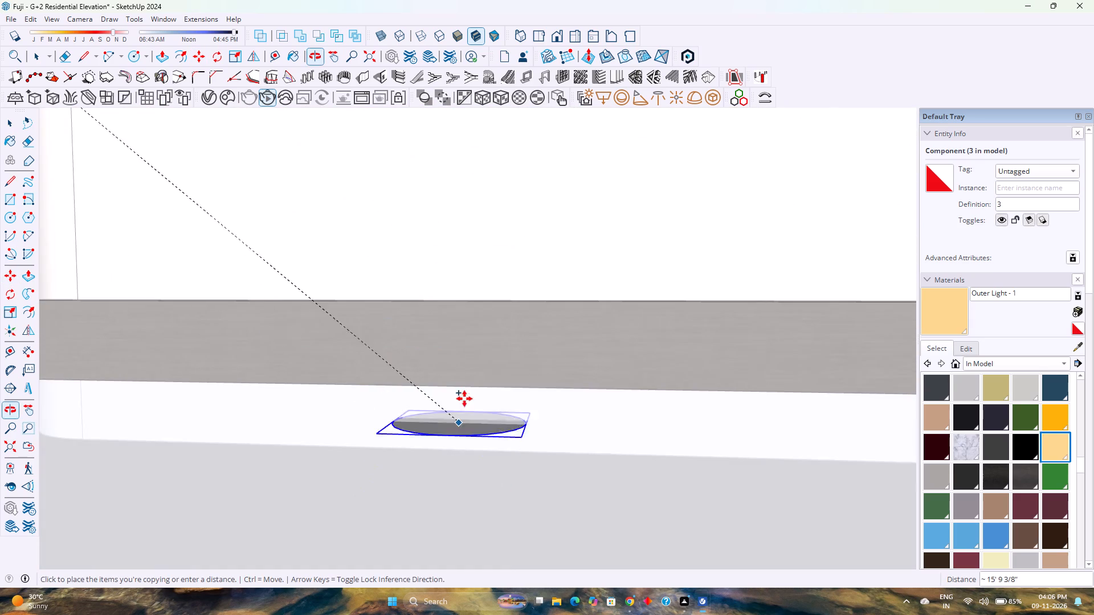
scroll(468, 379, down, 4)
shift+middle_drag(564, 264, 342, 580)
scroll(366, 501, down, 4)
middle_drag(373, 483, 447, 415)
middle_click(450, 411)
middle_click(450, 411)
middle_drag(458, 406, 464, 401)
middle_click(464, 401)
middle_drag(469, 399, 475, 395)
middle_click(478, 394)
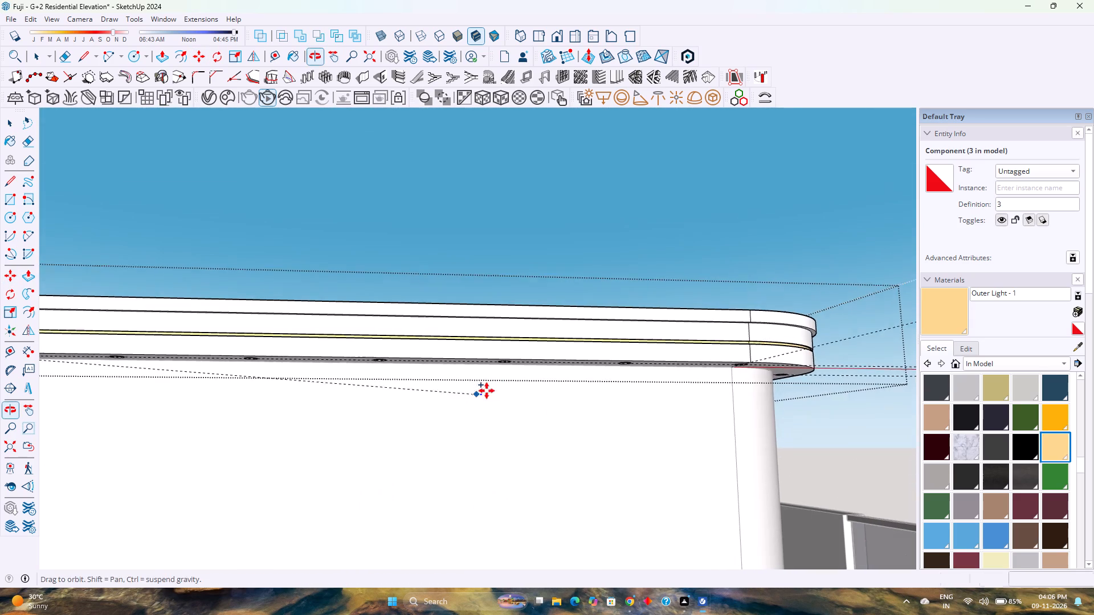
scroll(689, 362, up, 4)
middle_drag(693, 368, 745, 320)
scroll(764, 363, up, 2)
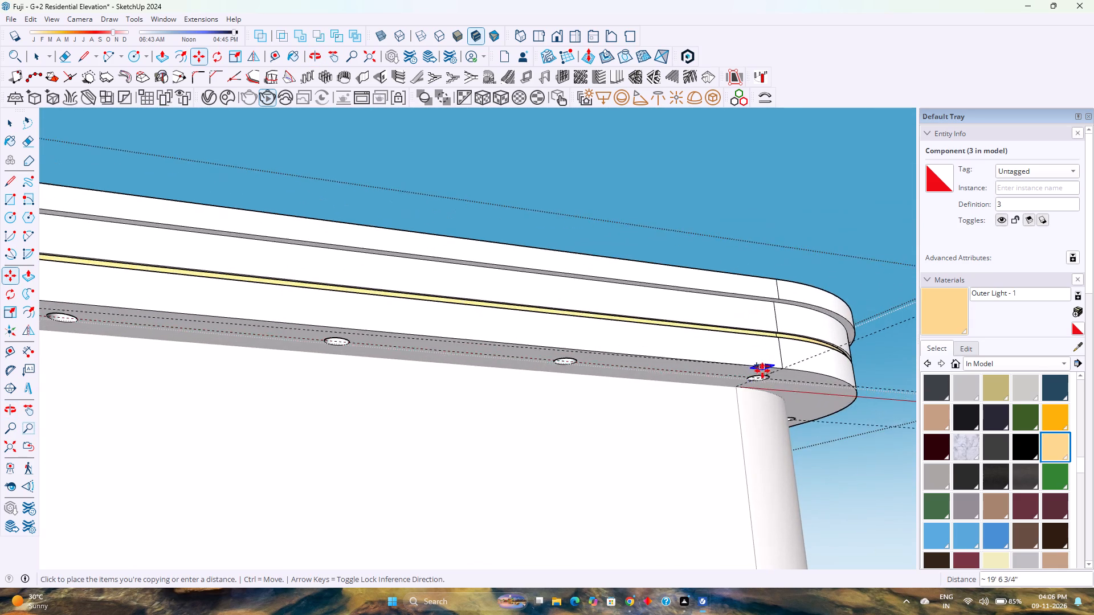
scroll(765, 376, up, 17)
middle_drag(748, 389, 739, 382)
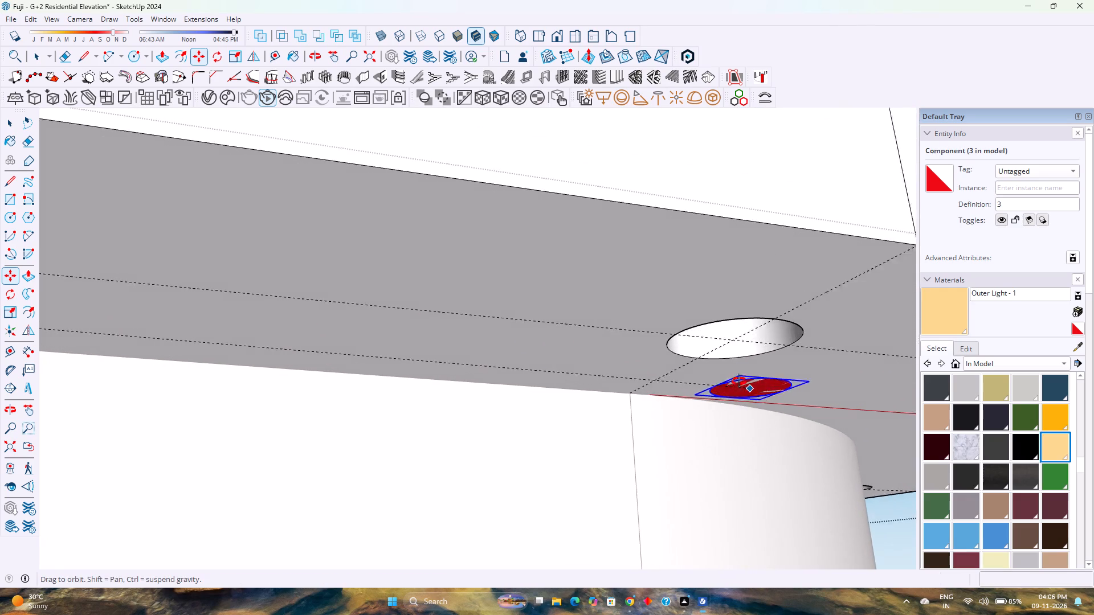
middle_drag(739, 382, 736, 355)
click(729, 319)
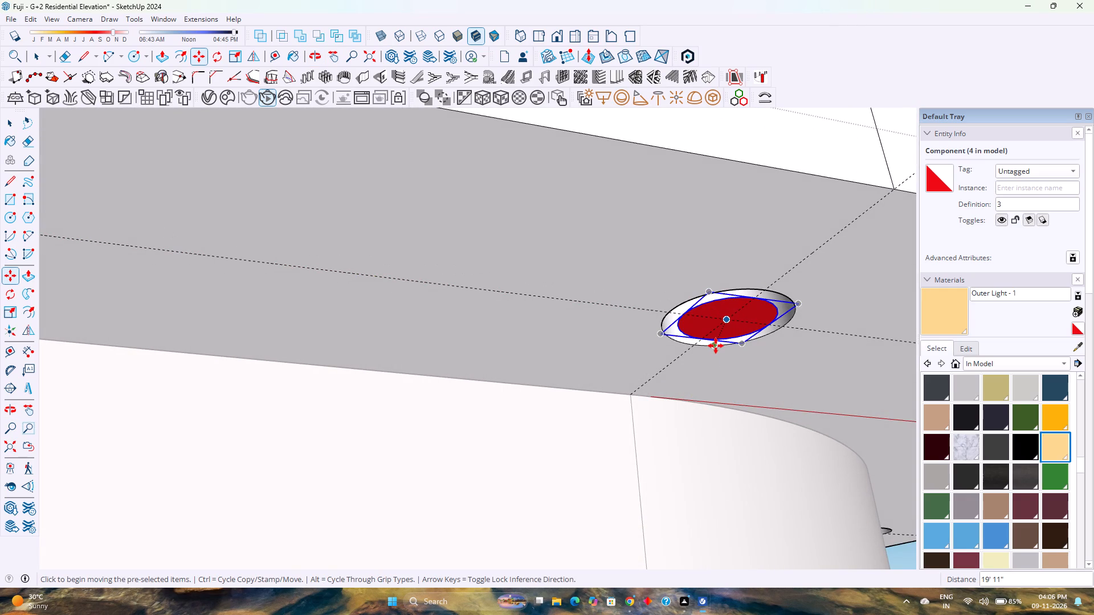
Divide the front row copy into 6 equal spacings so components fill the intermediate recesses.
key(slash)
key(6)
key(Return)
scroll(699, 337, down, 5)
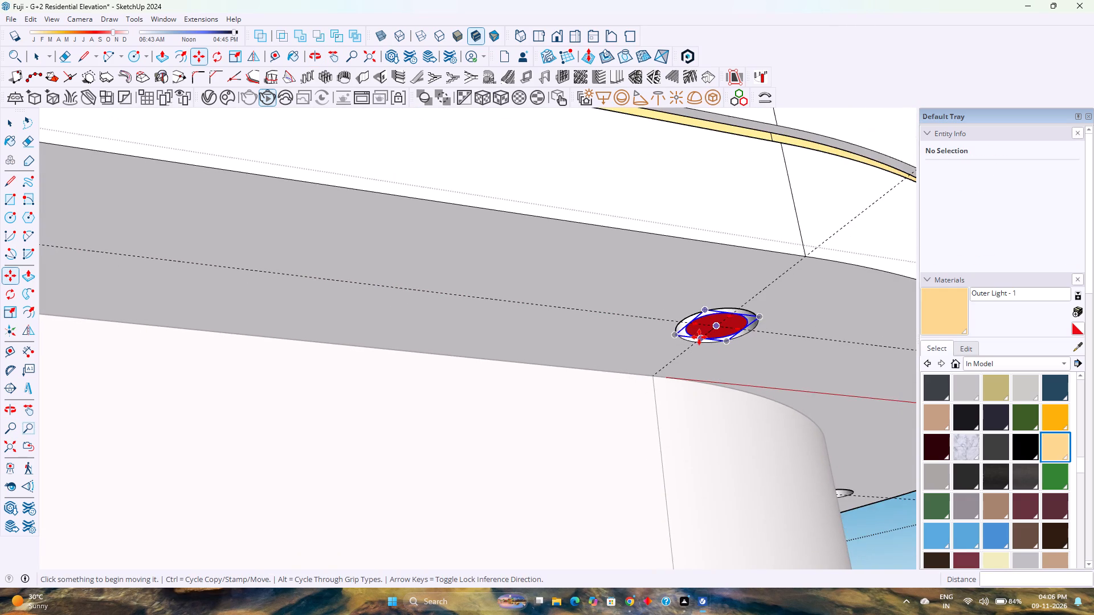
Select both side-recess circle components and mirror a copy across the slab's midpoint, offsetting the flip plane 12' 6 1/2".
scroll(699, 337, down, 16)
key(space)
scroll(578, 317, down, 4)
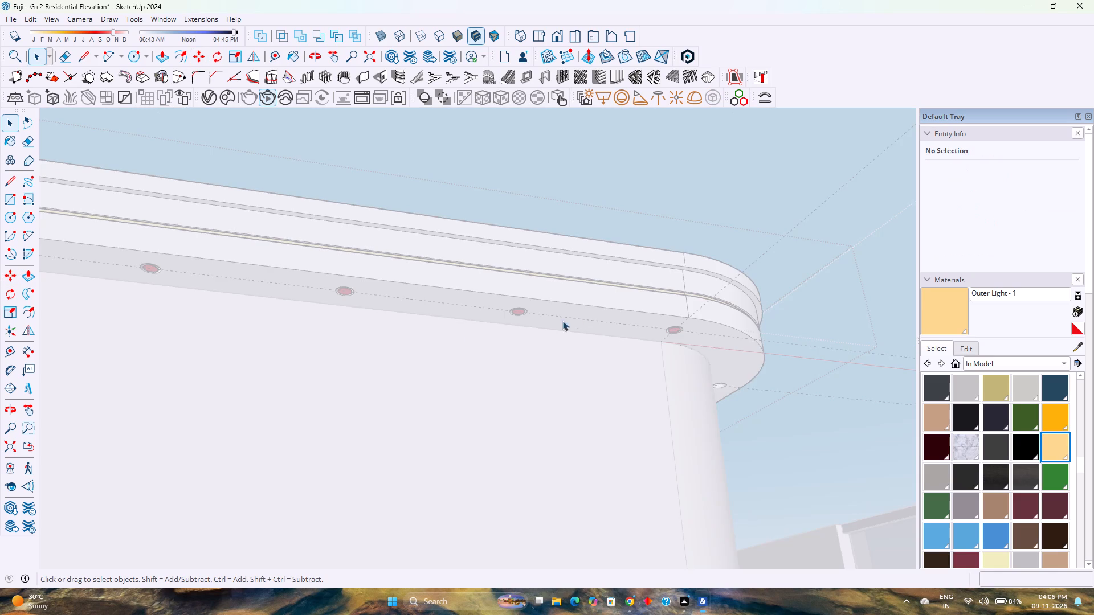
shift+middle_drag(383, 342, 748, 357)
click(6, 447)
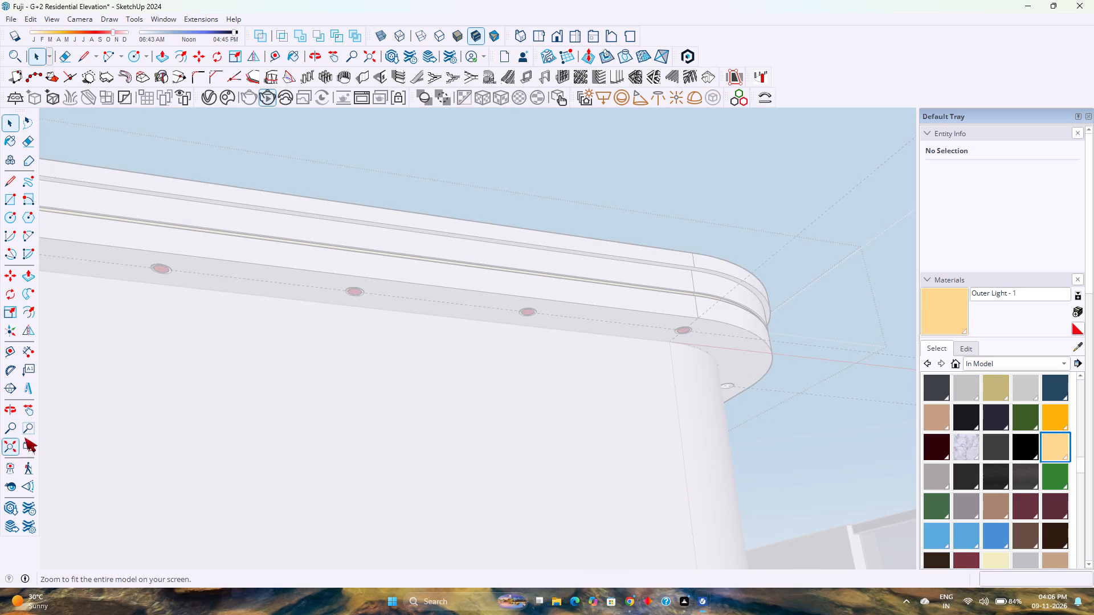
shift+middle_drag(459, 303, 432, 462)
shift+middle_click(432, 461)
middle_drag(490, 306, 453, 475)
middle_click(451, 472)
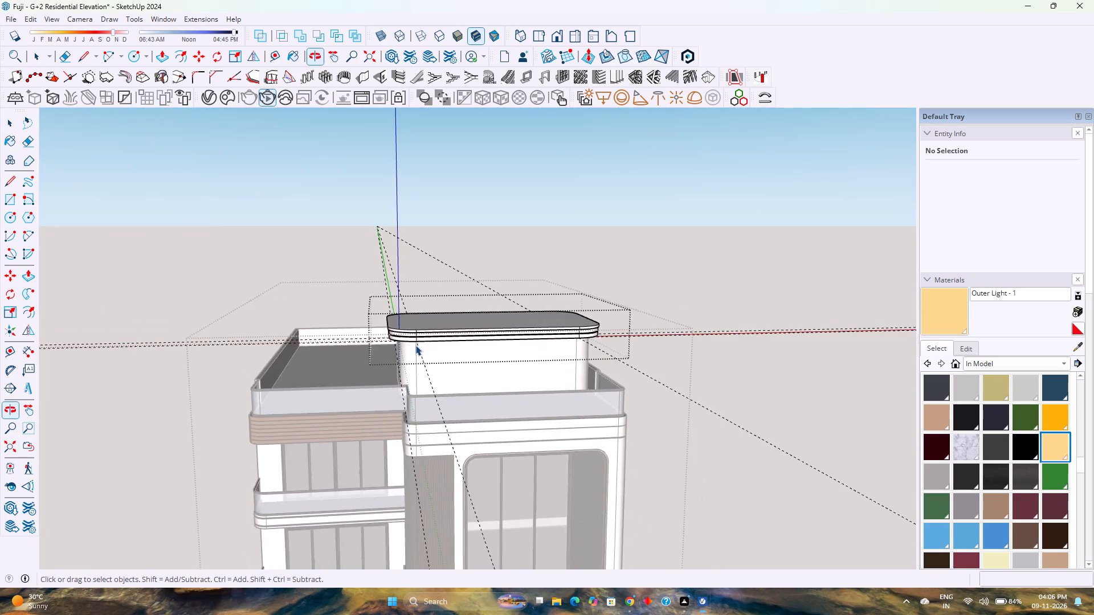
scroll(401, 323, up, 10)
middle_drag(373, 355, 411, 322)
middle_click(428, 311)
middle_drag(432, 309, 462, 293)
middle_click(462, 293)
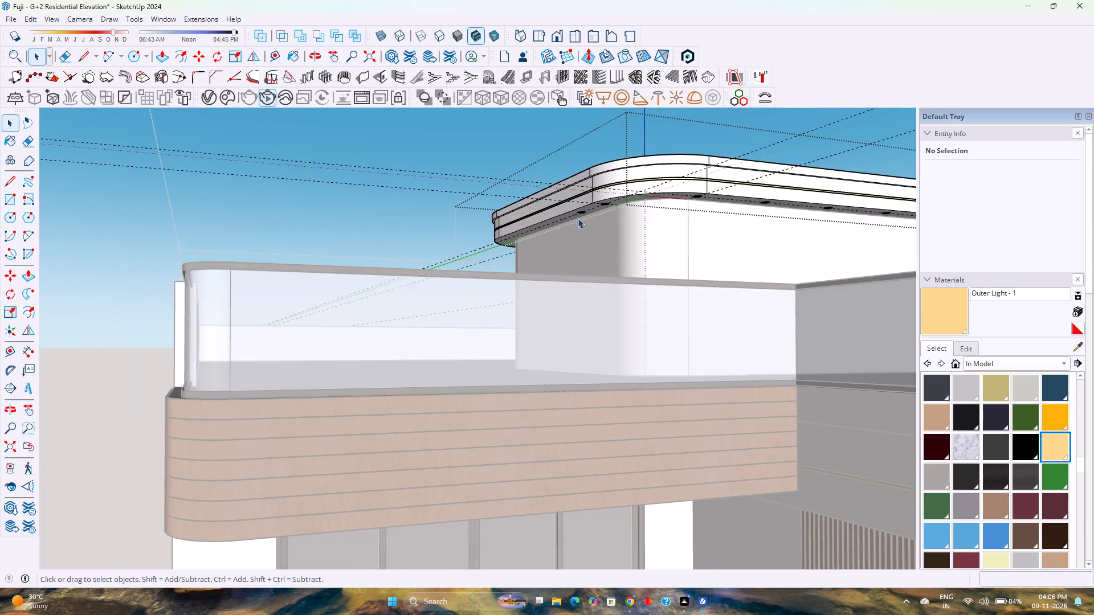
scroll(595, 200, up, 20)
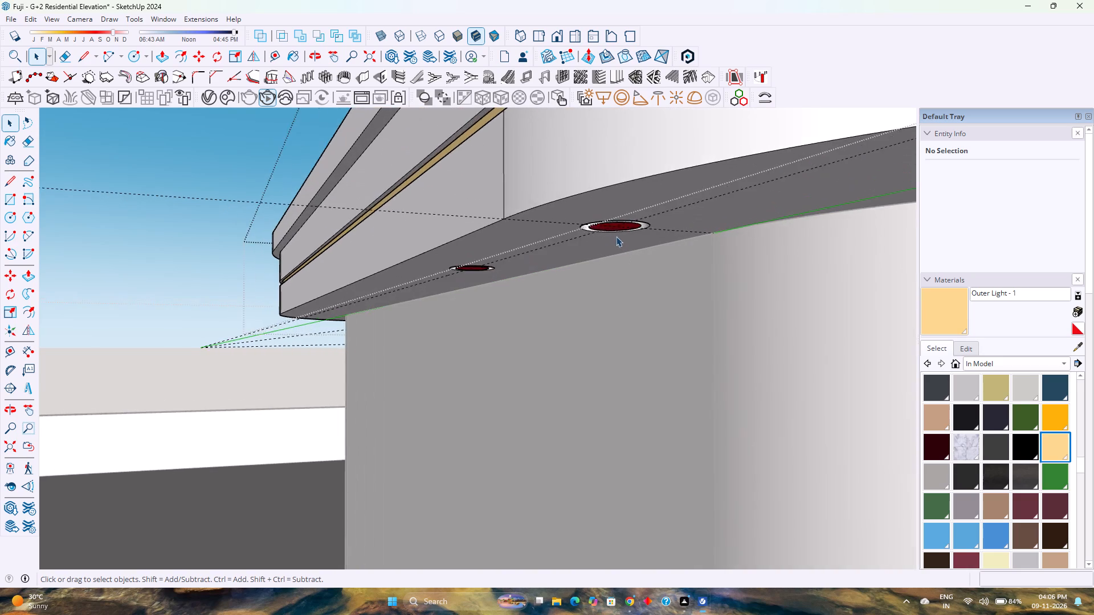
scroll(616, 236, up, 3)
middle_click(611, 231)
middle_drag(608, 228, 598, 220)
middle_click(597, 219)
middle_click(597, 217)
click(613, 228)
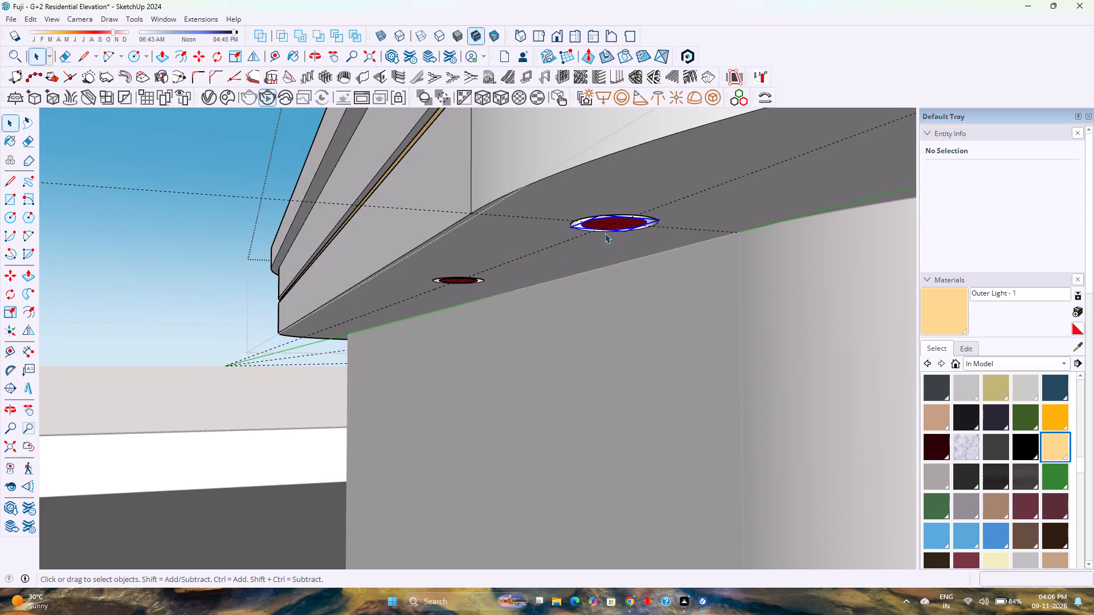
scroll(442, 291, up, 7)
ctrl+click(495, 268)
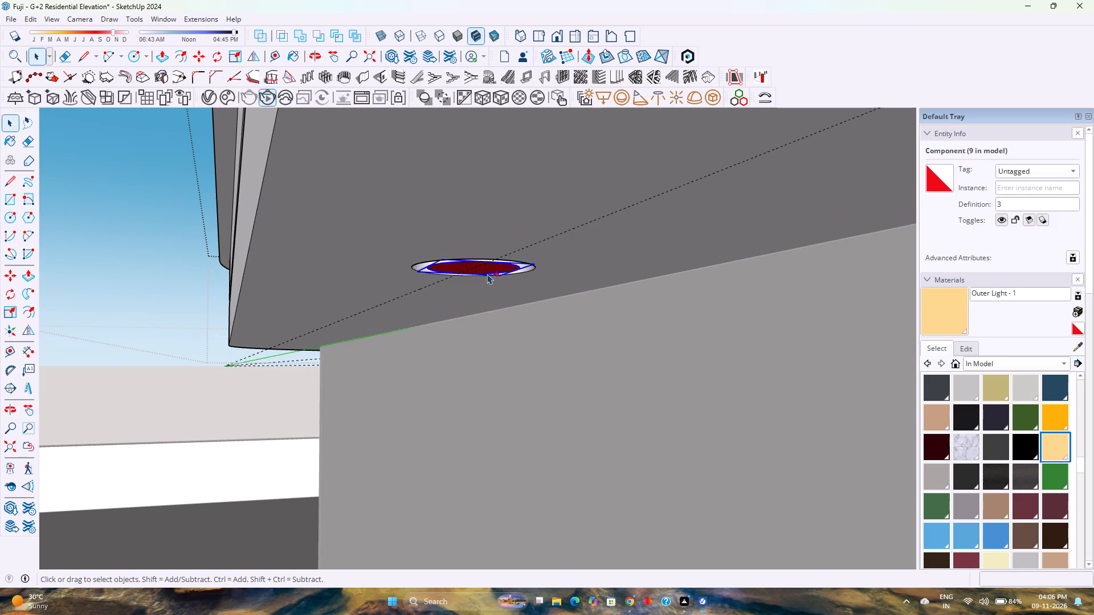
scroll(330, 323, down, 20)
scroll(330, 323, down, 4)
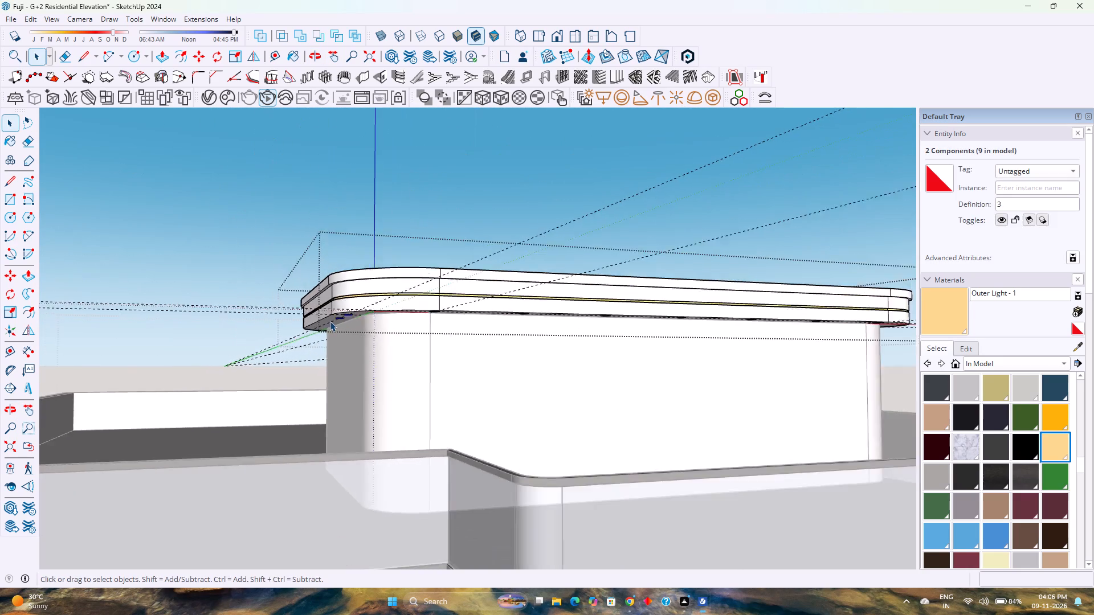
scroll(330, 321, down, 2)
middle_drag(462, 324, 378, 342)
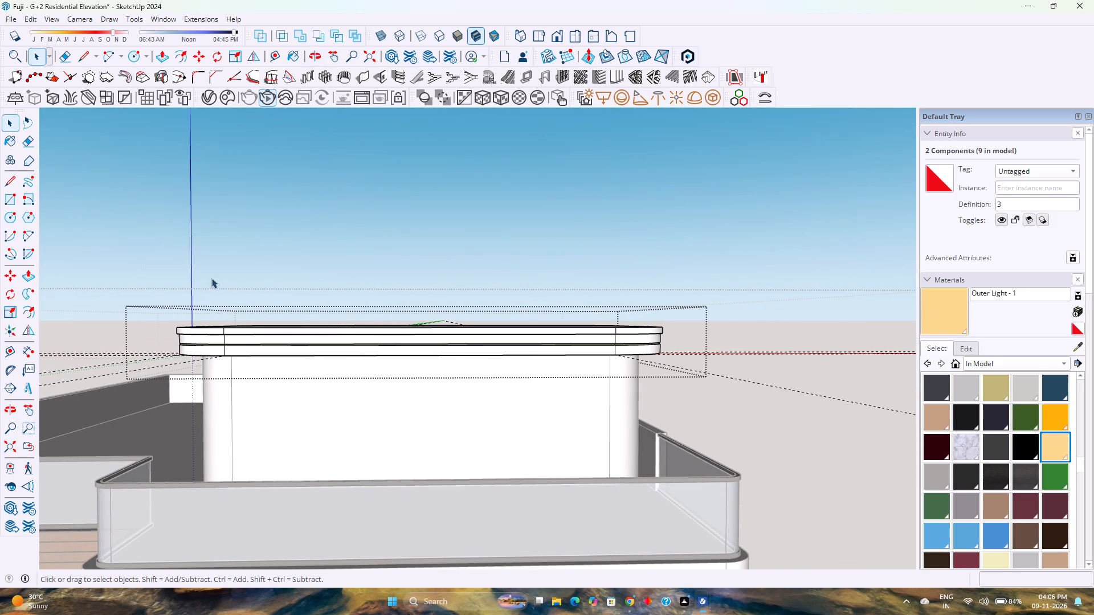
click(256, 53)
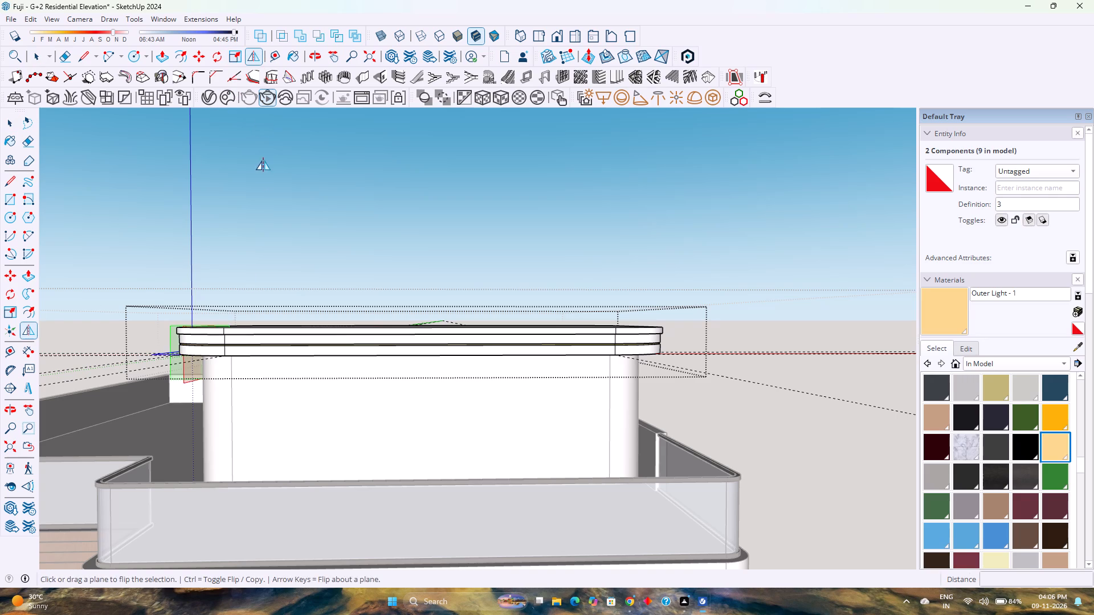
drag(189, 384, 243, 367)
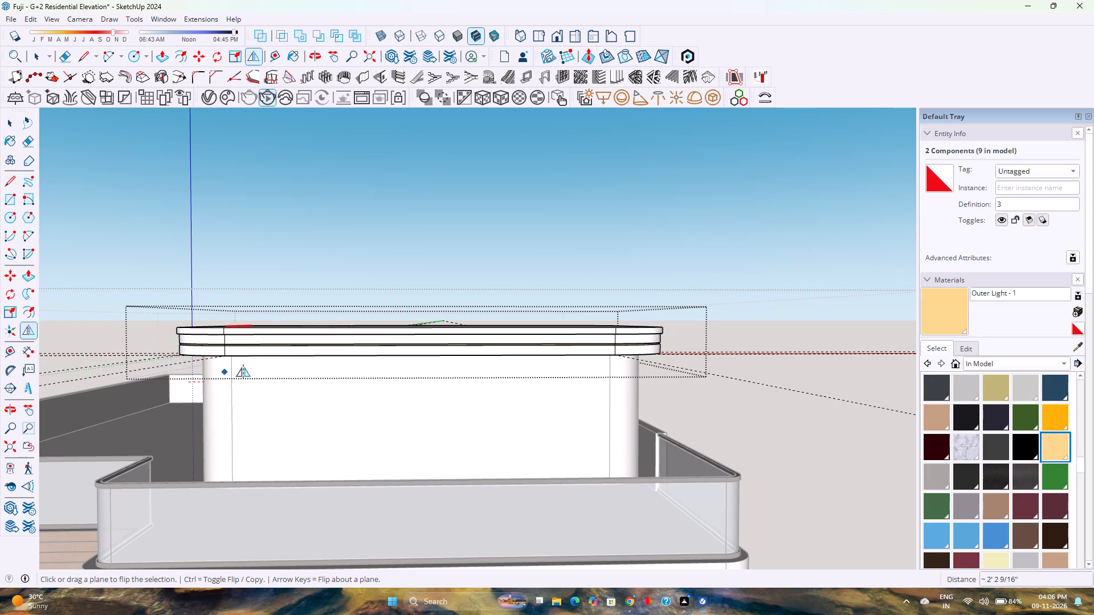
drag(243, 367, 414, 356)
drag(414, 356, 422, 356)
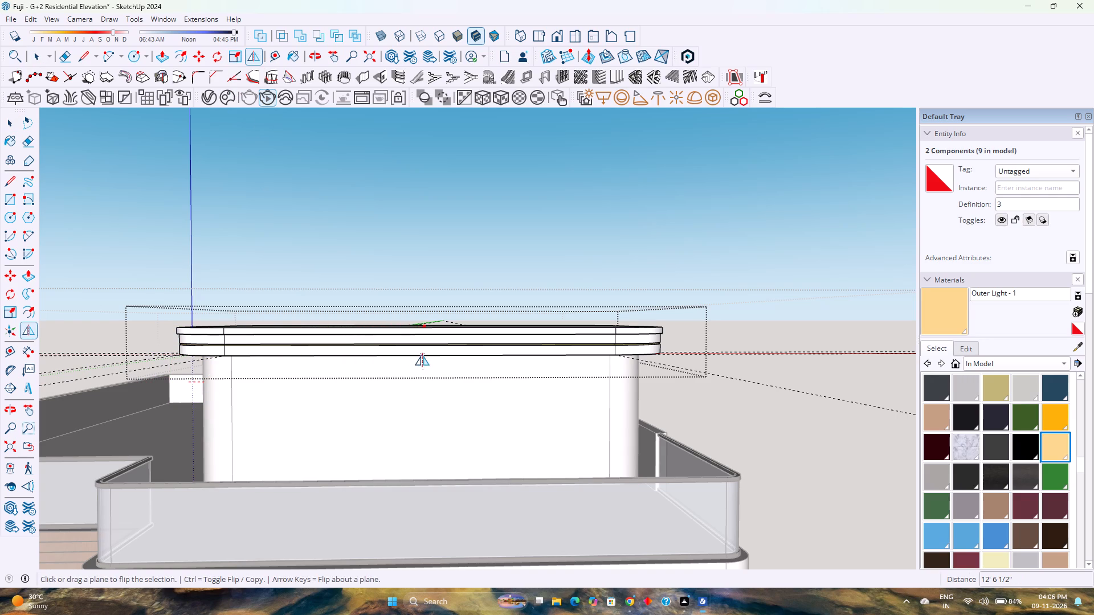
drag(422, 356, 418, 358)
drag(418, 358, 405, 355)
drag(405, 355, 412, 355)
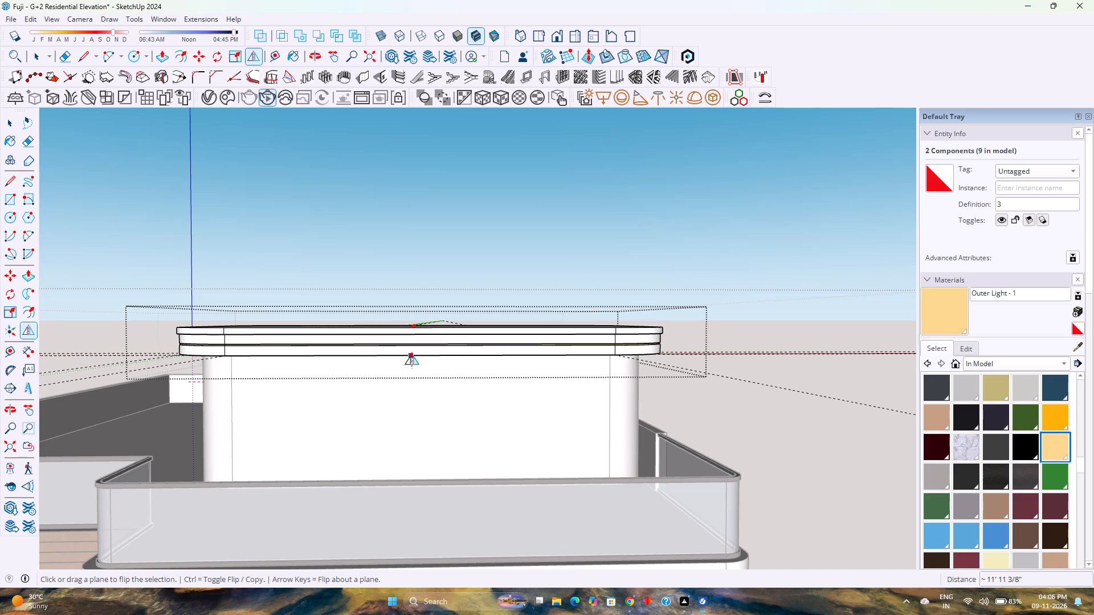
drag(412, 355, 422, 355)
drag(422, 355, 419, 355)
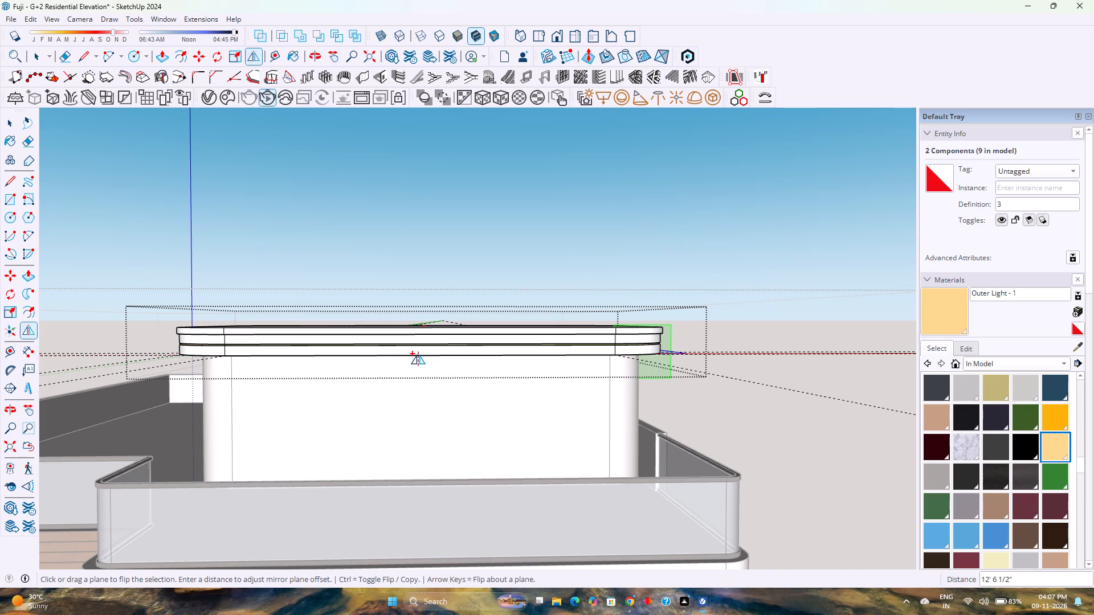
Examine the slab underside to check the mirrored circle components in the opposite side's recesses.
scroll(468, 371, up, 3)
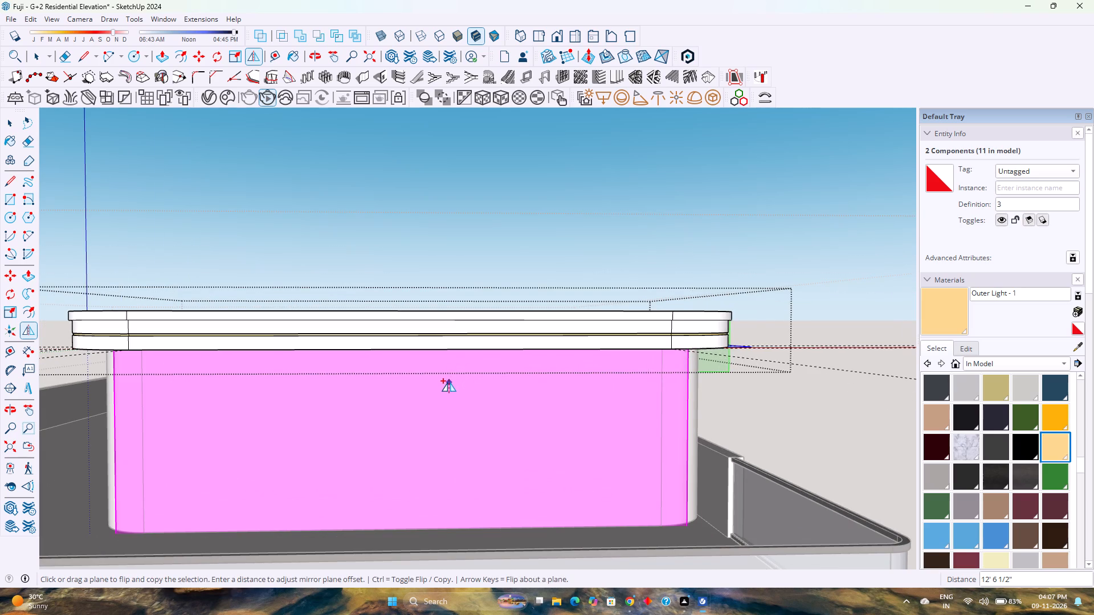
scroll(500, 292, up, 4)
middle_drag(498, 327, 477, 261)
scroll(736, 390, up, 3)
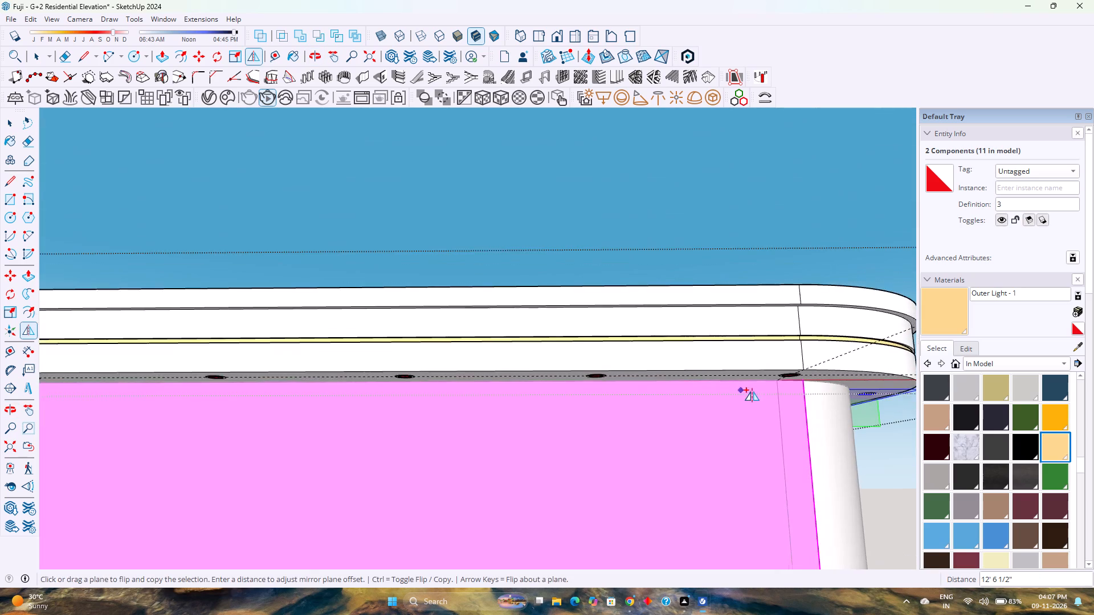
middle_drag(744, 375, 652, 304)
middle_click(652, 304)
middle_click(662, 351)
middle_click(662, 351)
middle_drag(663, 354, 708, 413)
middle_click(708, 413)
key(space)
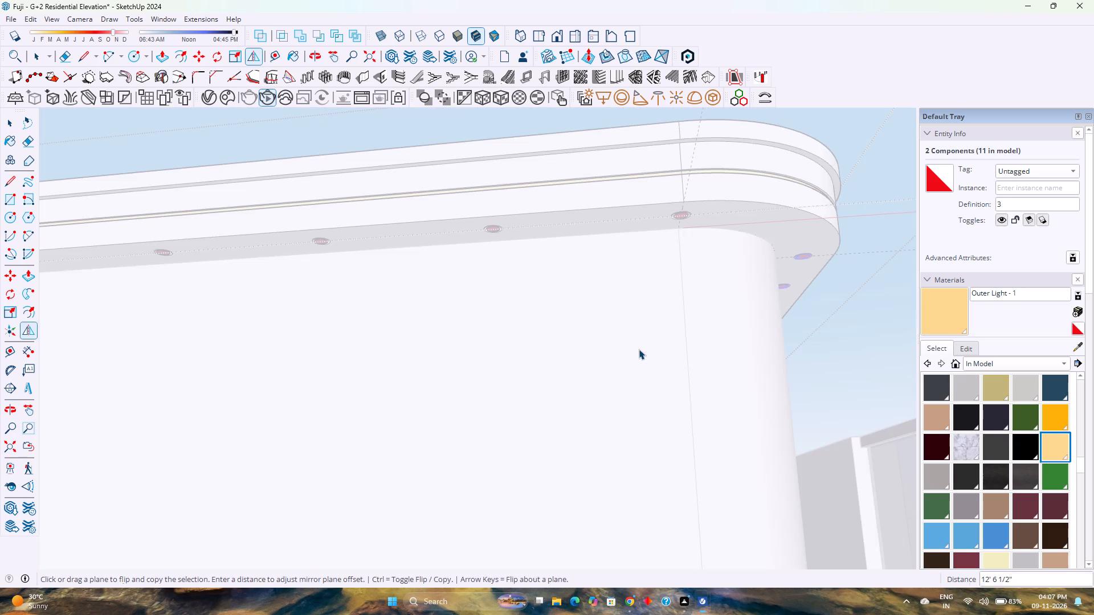
Delete all construction guides from the model.
scroll(578, 322, down, 4)
click(17, 445)
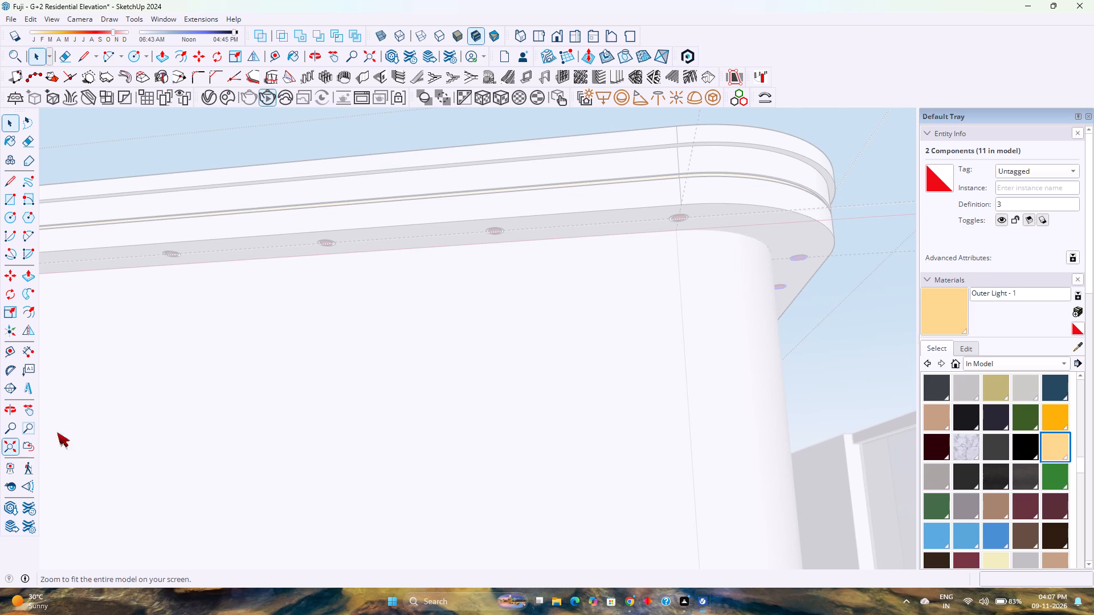
scroll(598, 200, up, 2)
shift+middle_click(617, 197)
shift+middle_click(627, 216)
shift+middle_drag(630, 228, 594, 449)
shift+middle_click(594, 449)
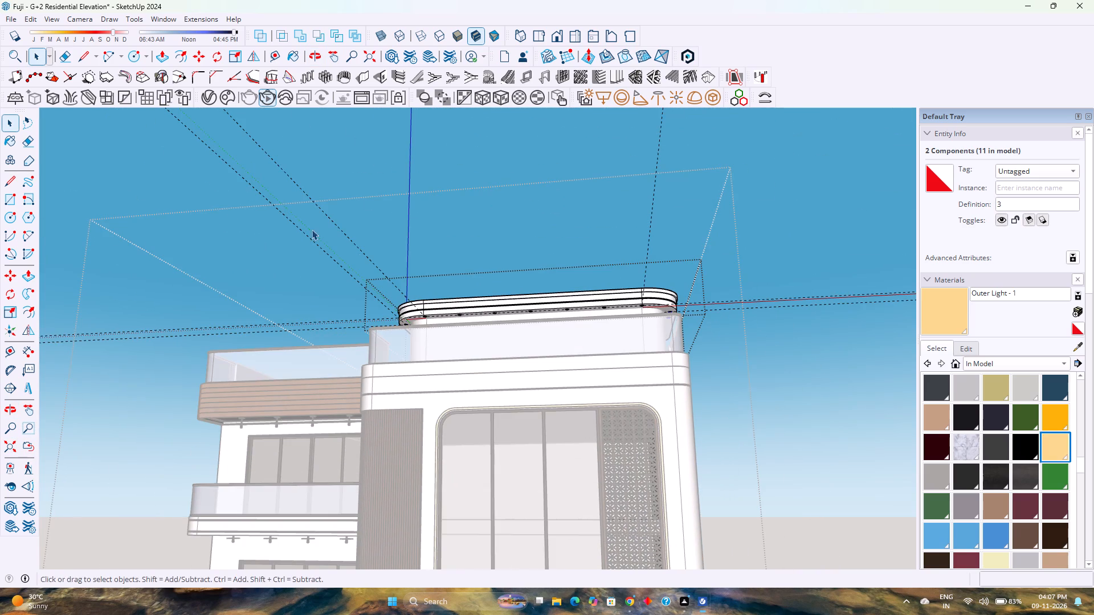
click(35, 19)
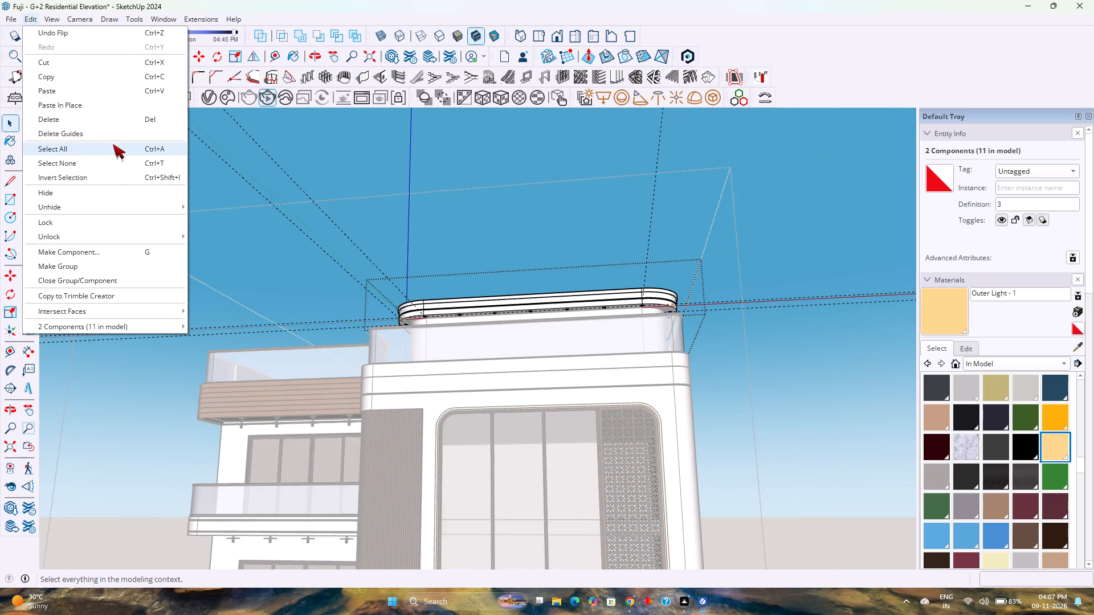
click(112, 133)
Open the circle component in the front row's end recess for editing and set the circle's radius to 2".
scroll(636, 266, up, 6)
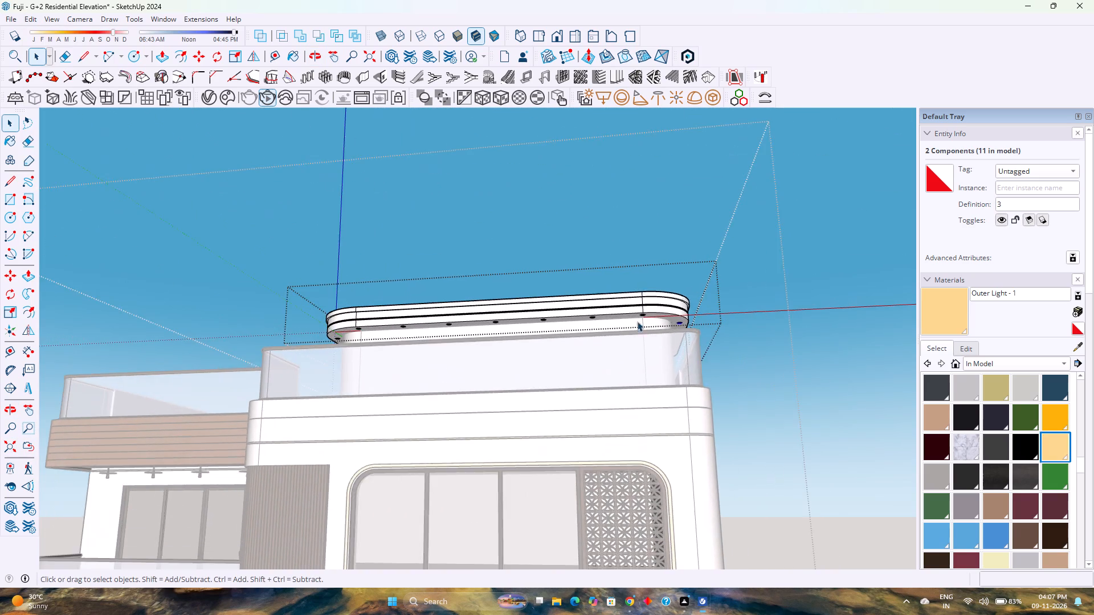
scroll(635, 325, up, 20)
scroll(635, 325, up, 5)
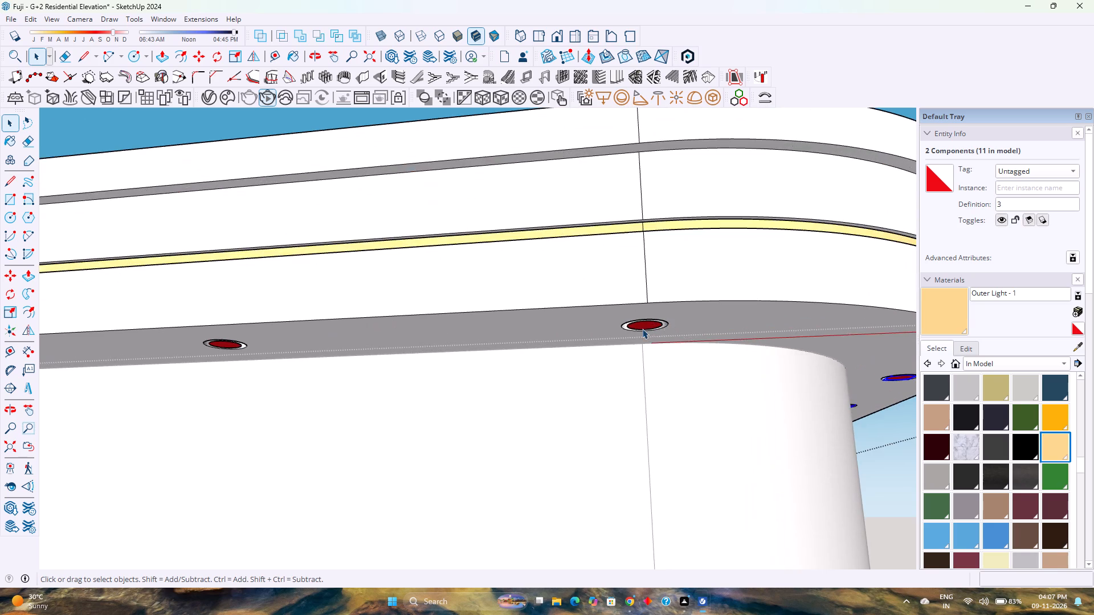
scroll(642, 329, up, 11)
double_click(637, 320)
scroll(637, 320, up, 4)
click(637, 319)
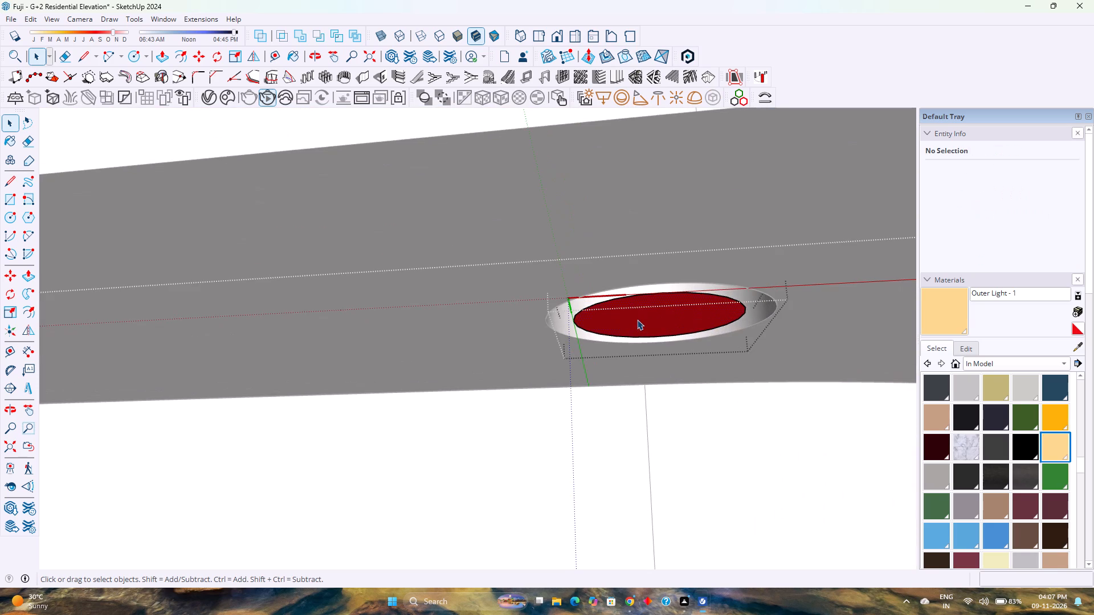
click(707, 293)
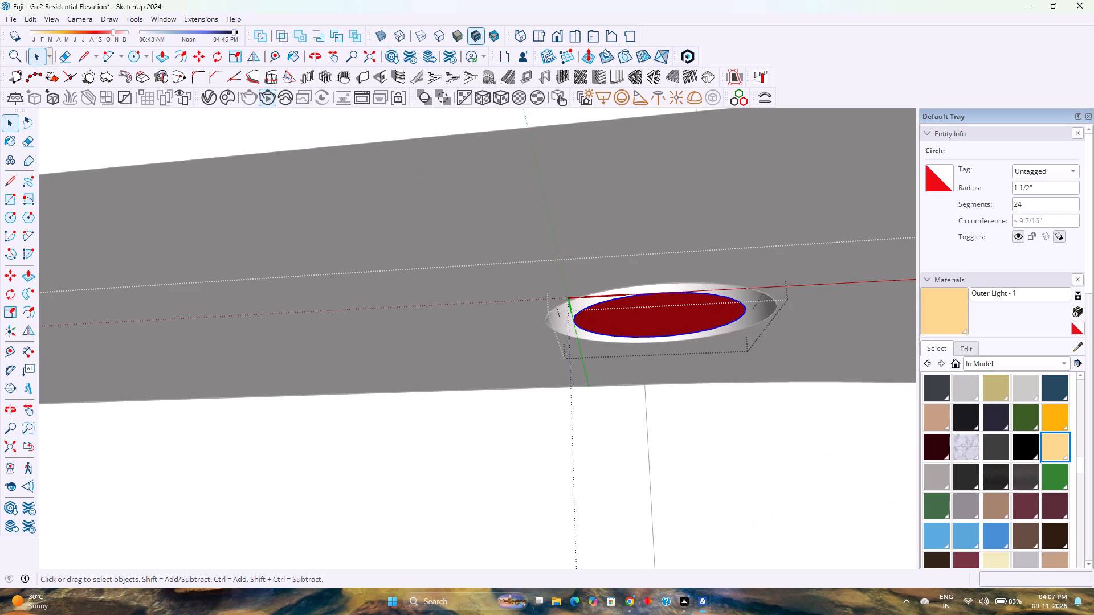
drag(1056, 184, 1011, 191)
drag(1038, 188, 1007, 192)
key(2)
key(Return)
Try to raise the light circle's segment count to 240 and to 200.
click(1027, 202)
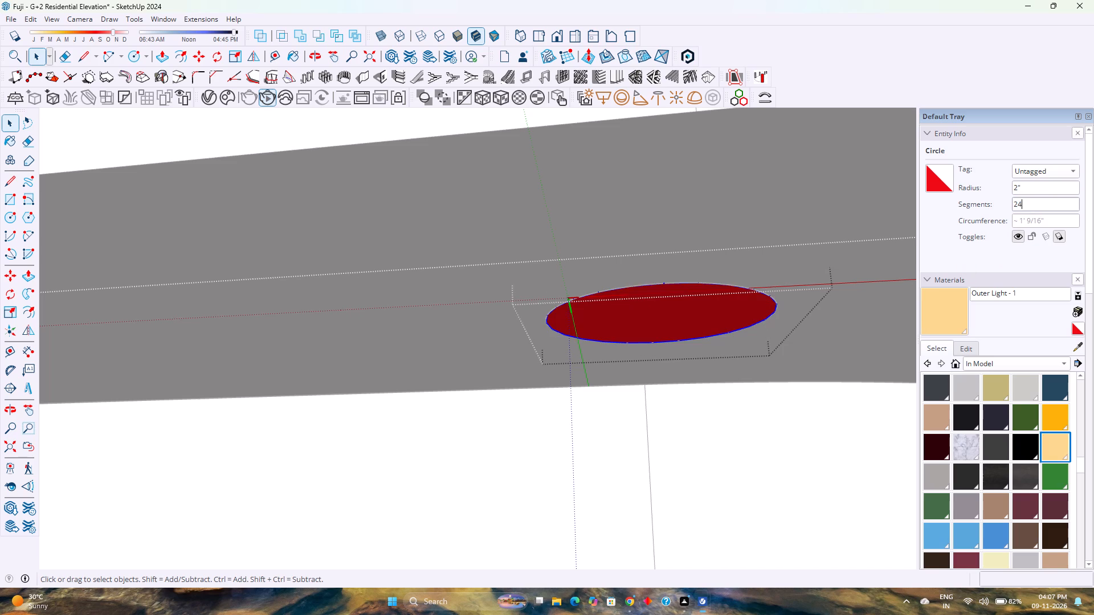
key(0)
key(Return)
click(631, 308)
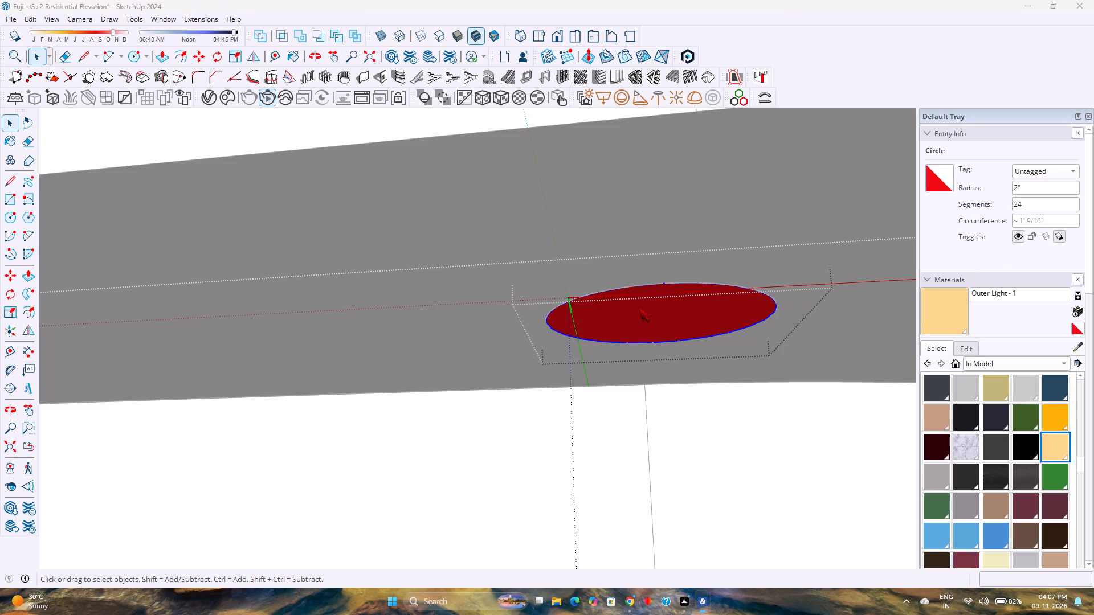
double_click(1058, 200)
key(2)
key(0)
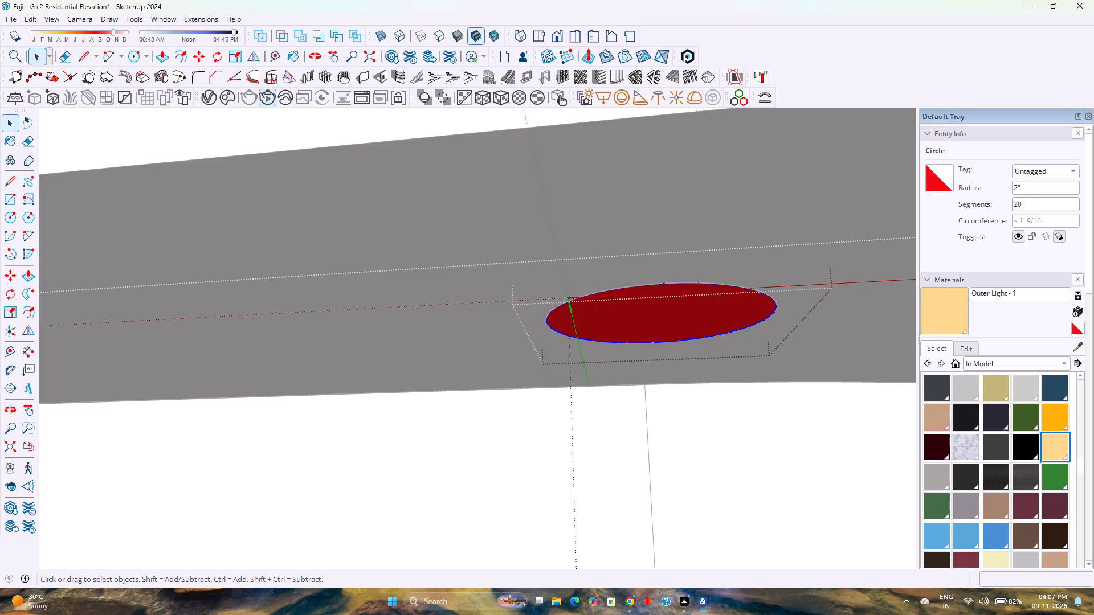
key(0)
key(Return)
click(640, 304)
Set the light circle's segment count to 180 and select its face.
double_click(1042, 203)
key(1)
text(80)
key(Return)
click(638, 322)
scroll(638, 325, up, 2)
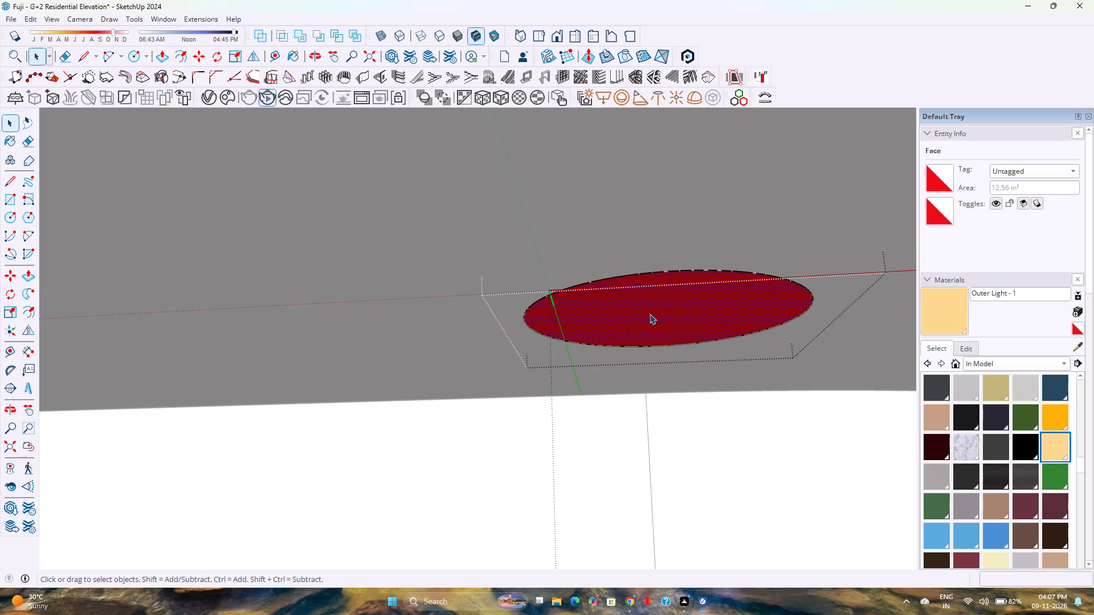
Extrude the light circle's face 2" downward, and revise the extrusion distance to 1.75".
key(p)
click(648, 315)
key(2)
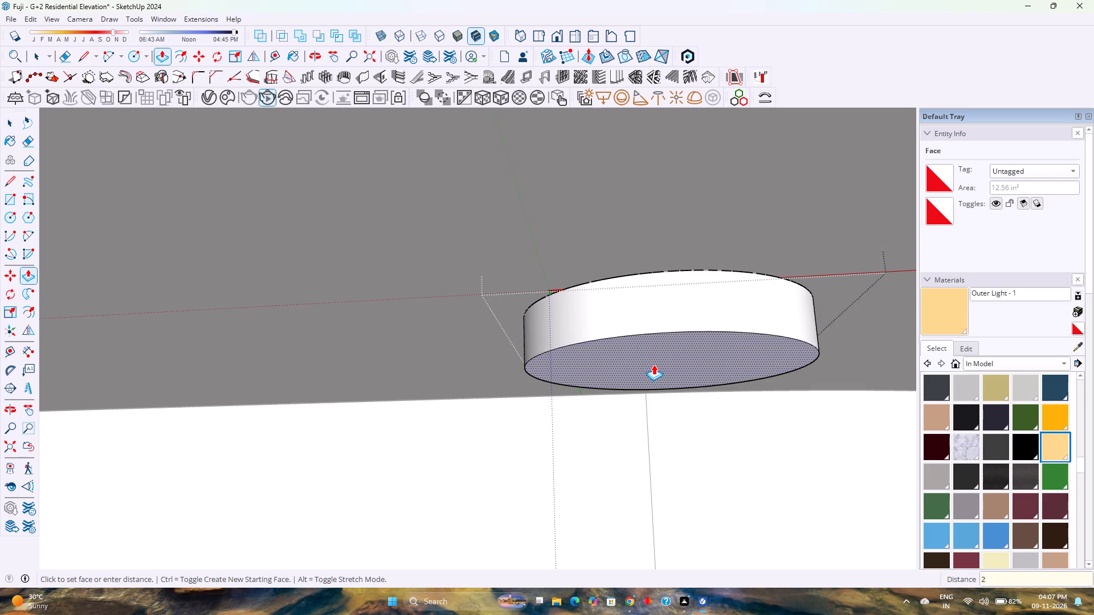
key(Return)
middle_drag(646, 415, 603, 310)
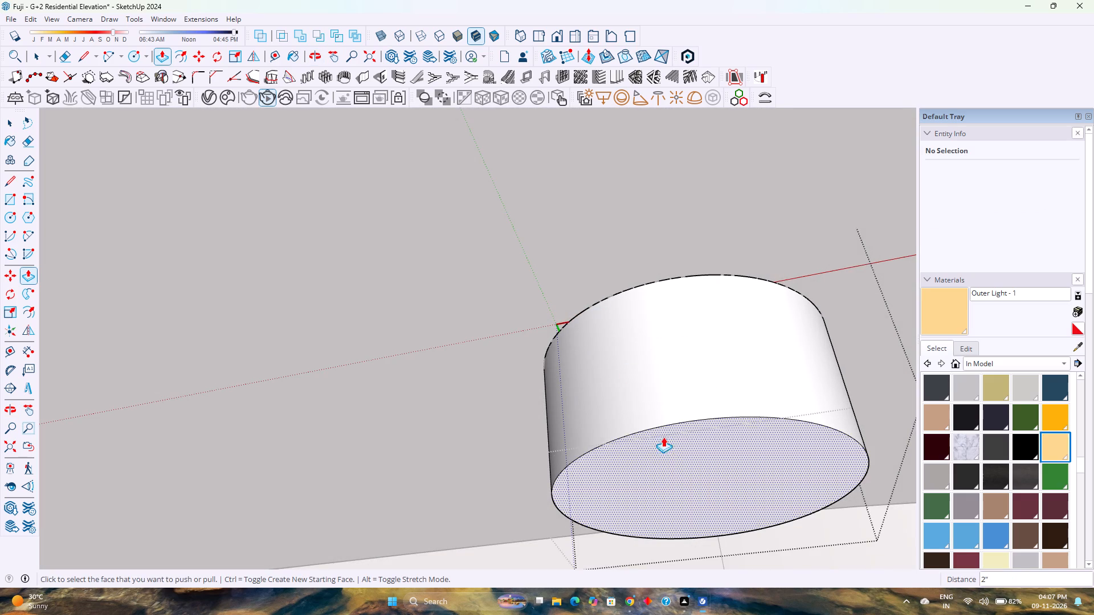
scroll(658, 452, up, 4)
middle_drag(659, 478, 642, 395)
middle_click(642, 394)
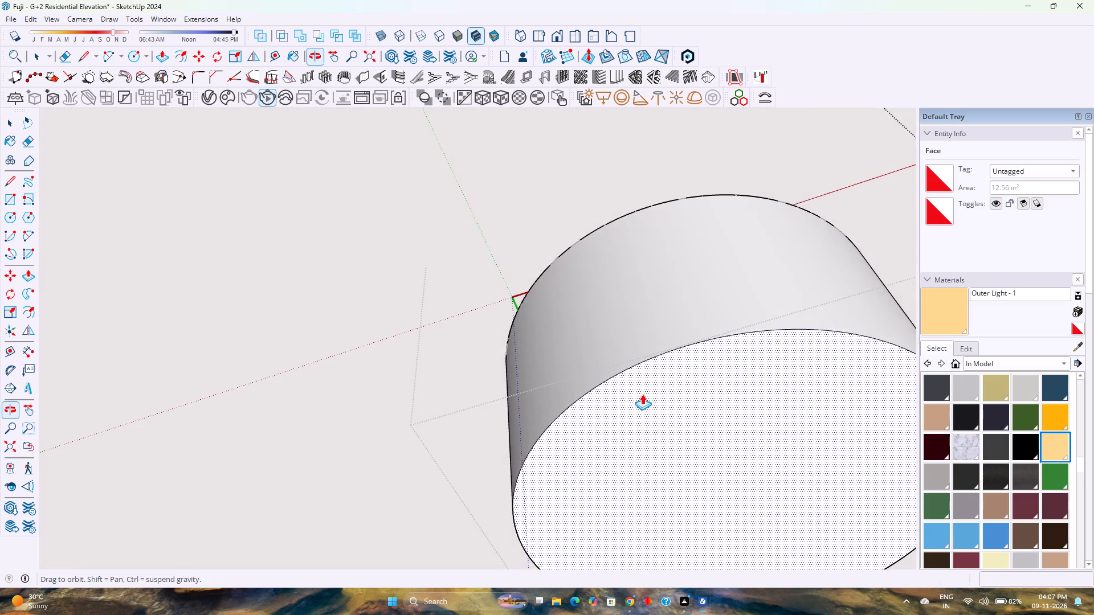
scroll(645, 394, down, 7)
text(1.)
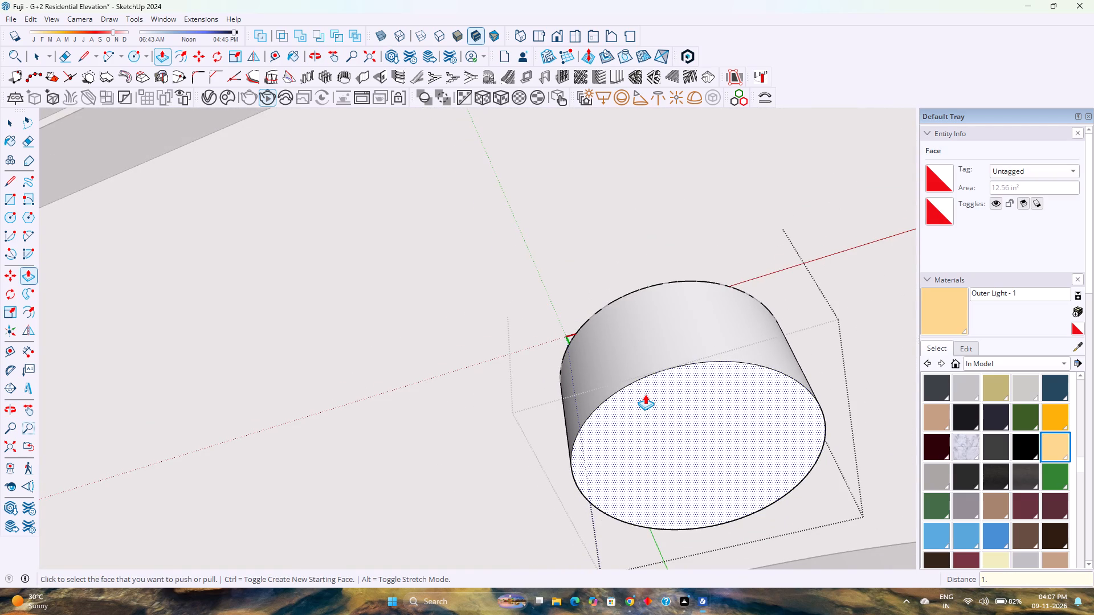
text(75)
key(Return)
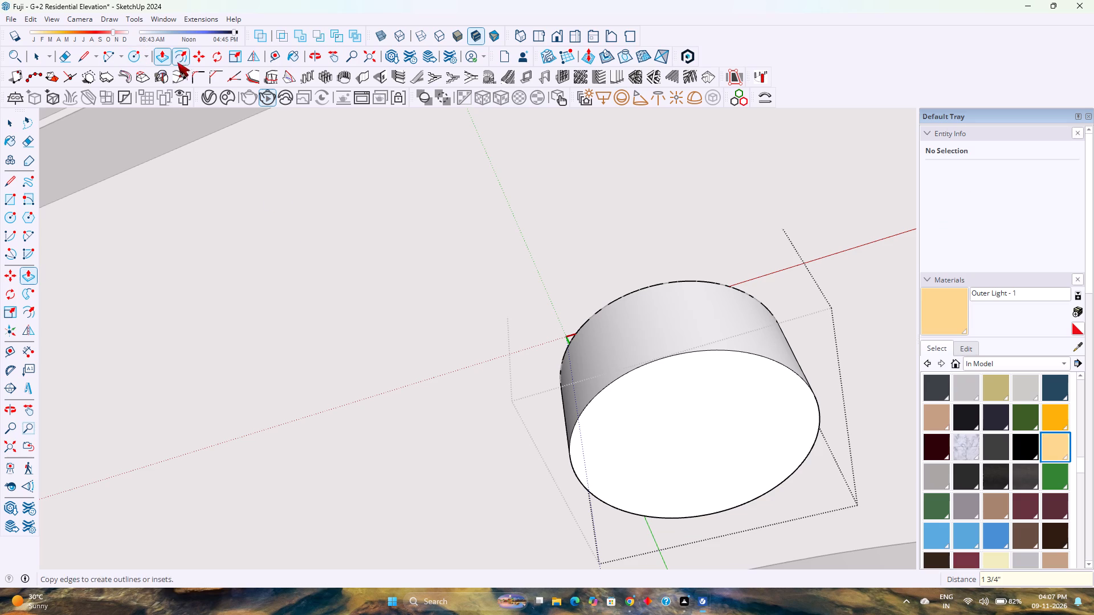
Offset the light cylinder's bottom face inward about 1/8", and offset the resulting inner circle inward about 1/2".
click(181, 60)
click(647, 375)
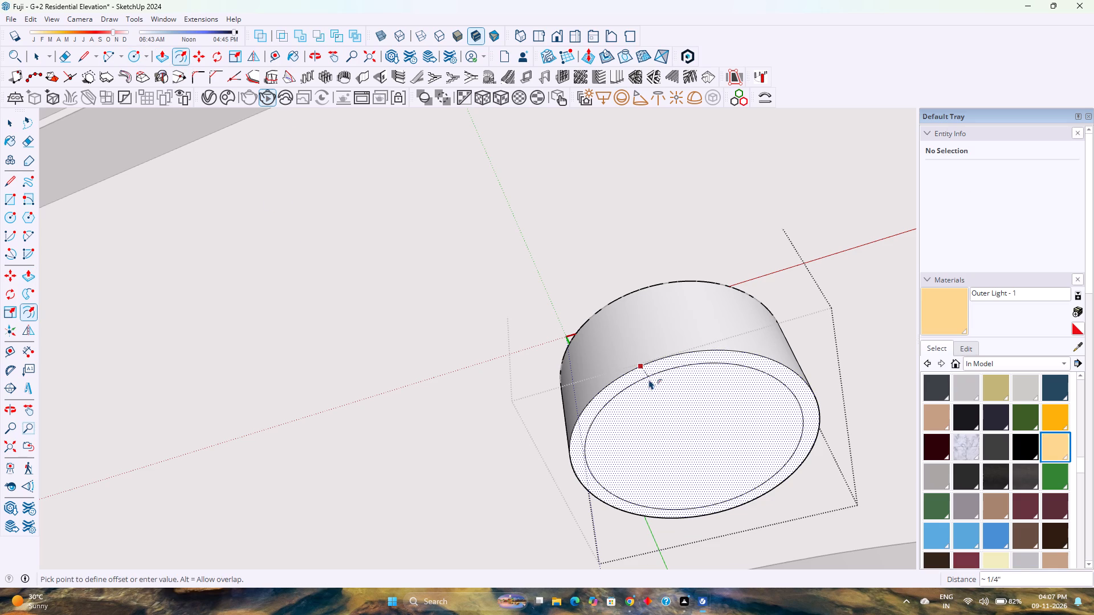
scroll(644, 374, up, 3)
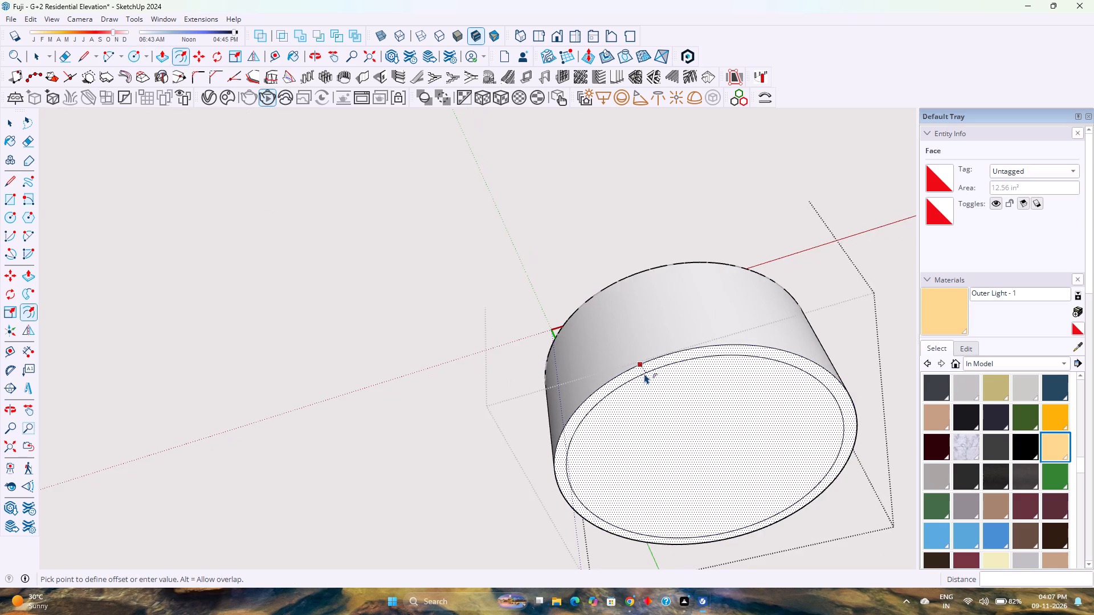
scroll(644, 374, up, 6)
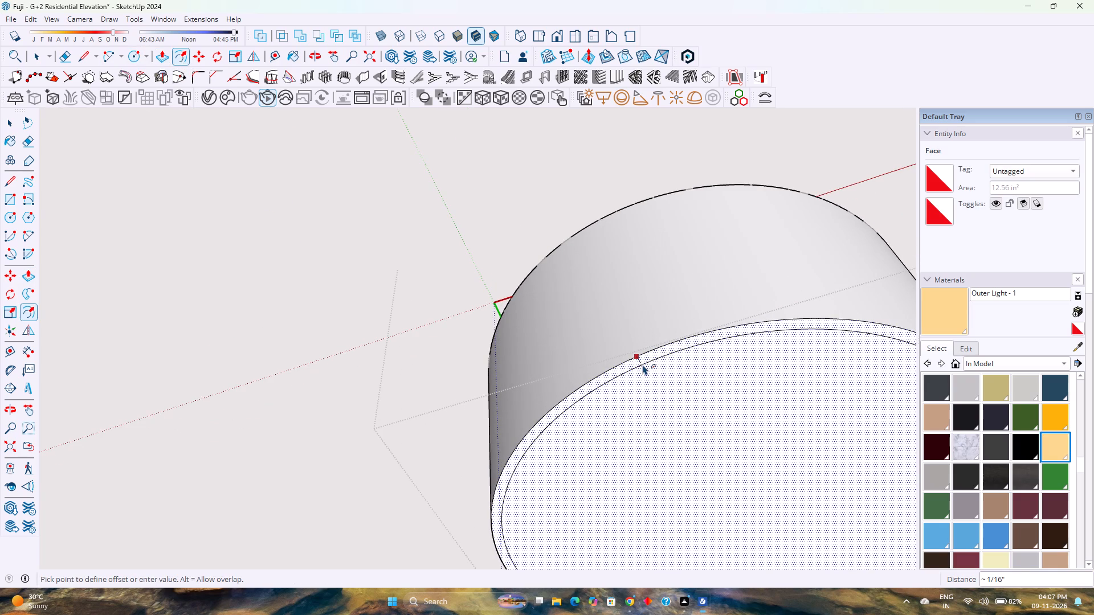
click(645, 366)
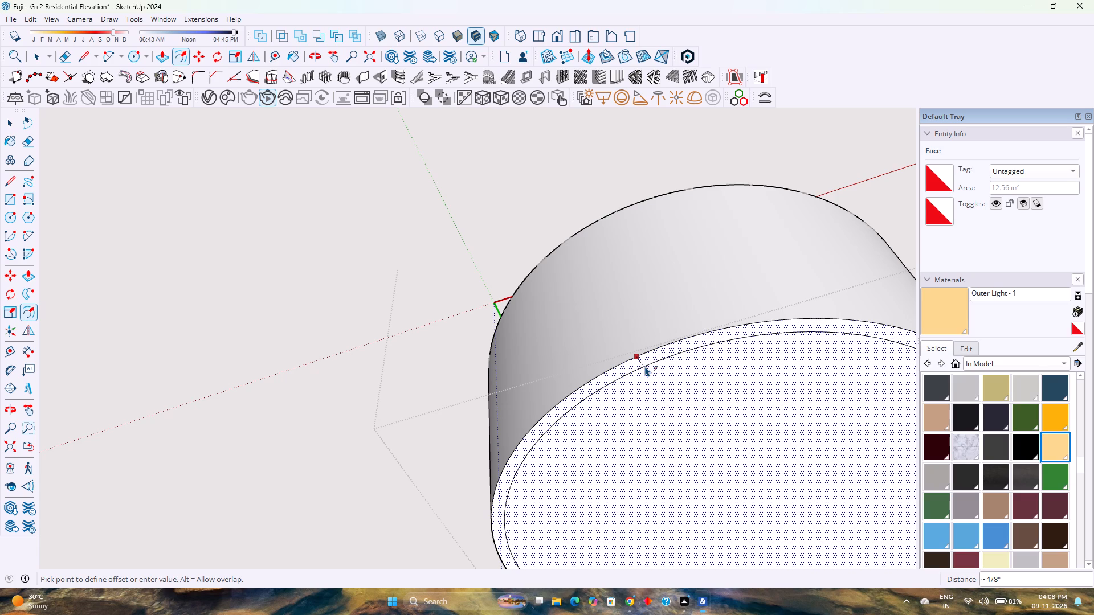
click(644, 399)
scroll(655, 407, down, 3)
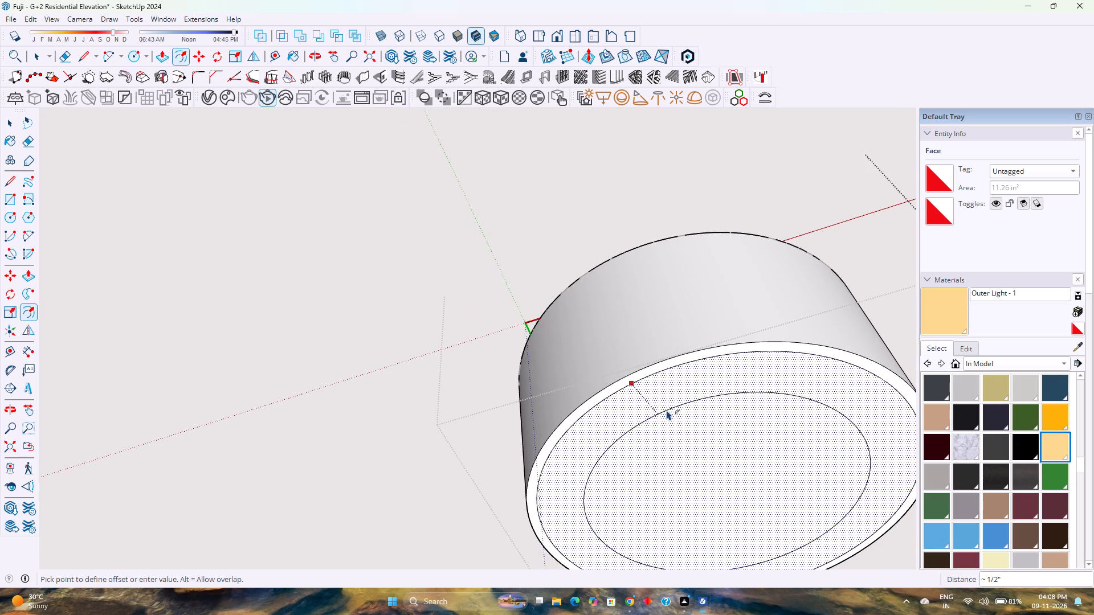
click(667, 410)
Push the central disc about 1/16" into the light body and repeat the recess on the surrounding ring.
key(p)
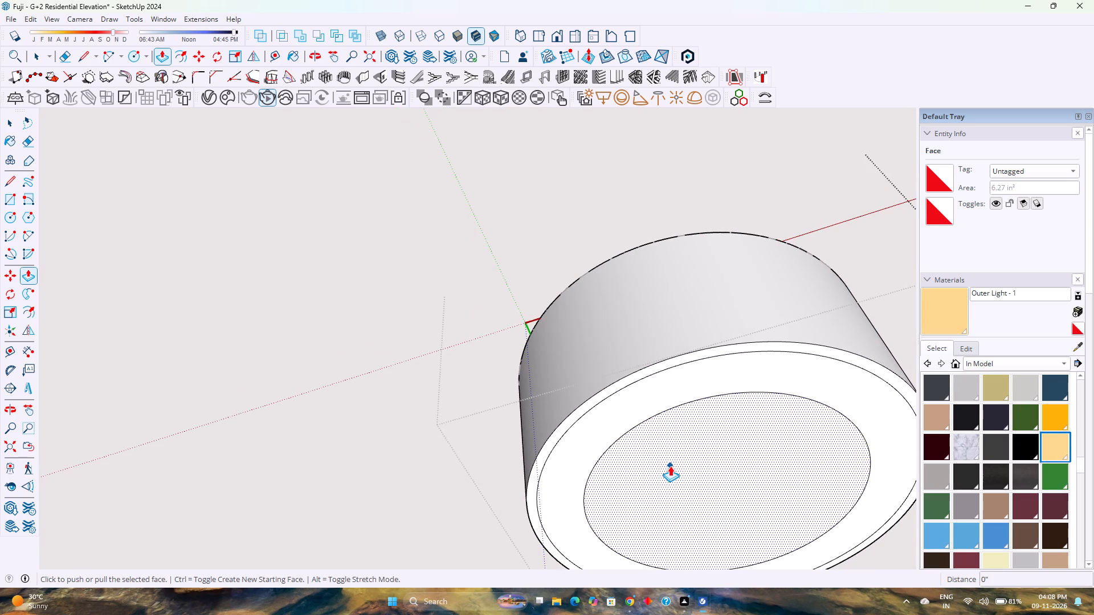
click(670, 466)
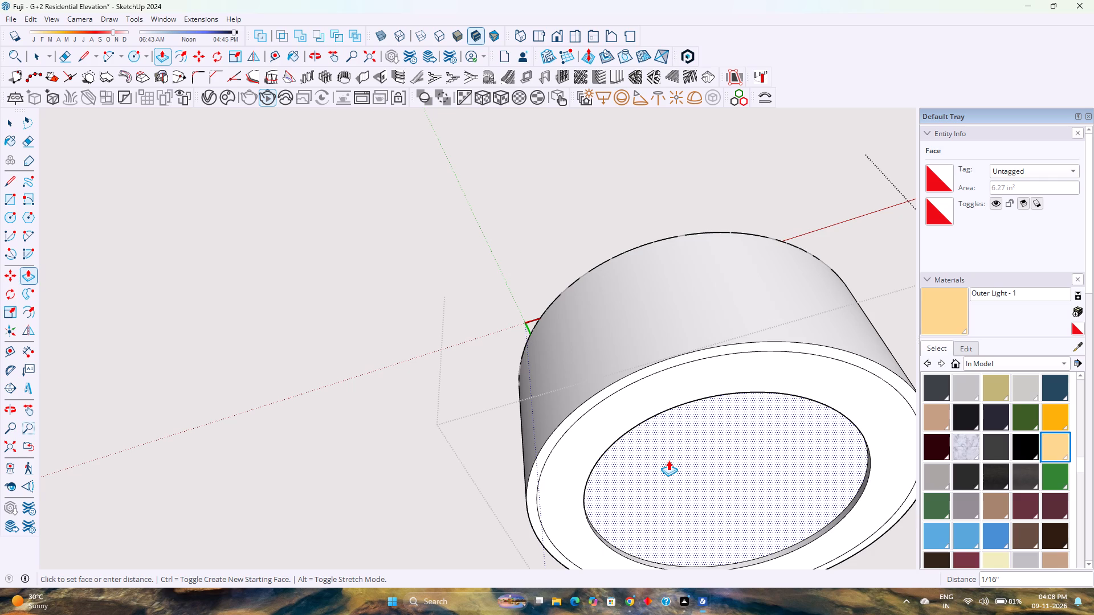
click(668, 460)
scroll(658, 461, down, 4)
double_click(667, 469)
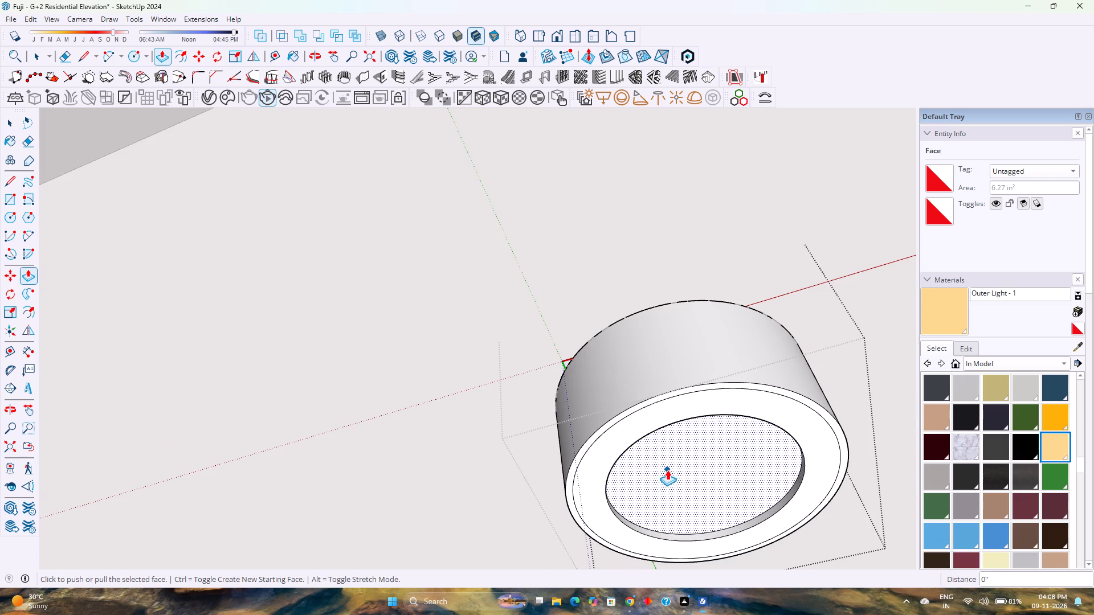
key(Escape)
double_click(617, 445)
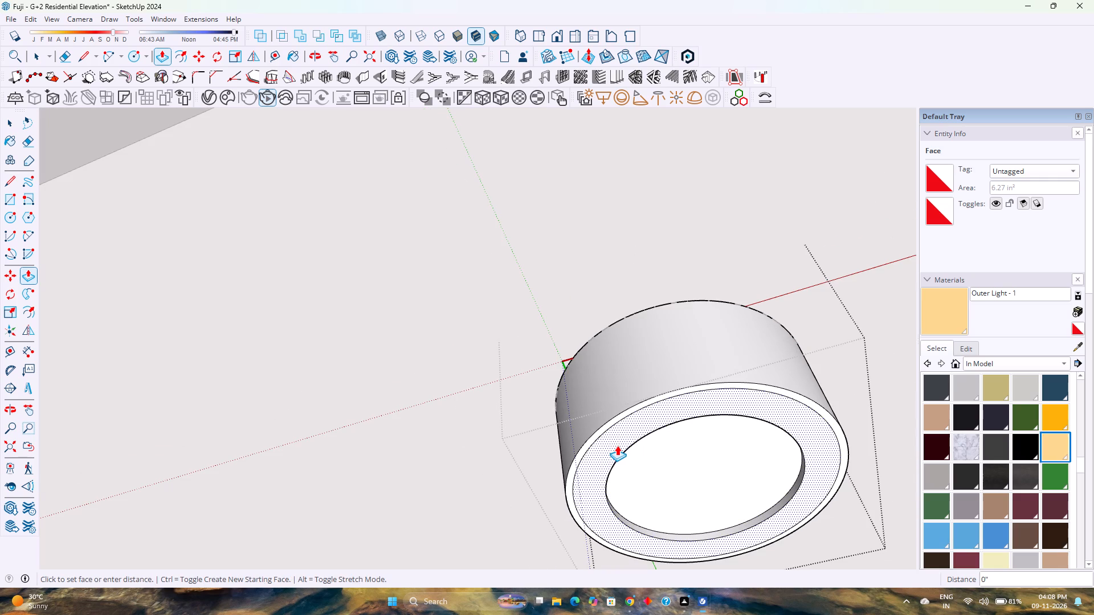
Examine the recessed light body and its central lens face from below.
scroll(536, 459, down, 2)
middle_drag(536, 457, 560, 515)
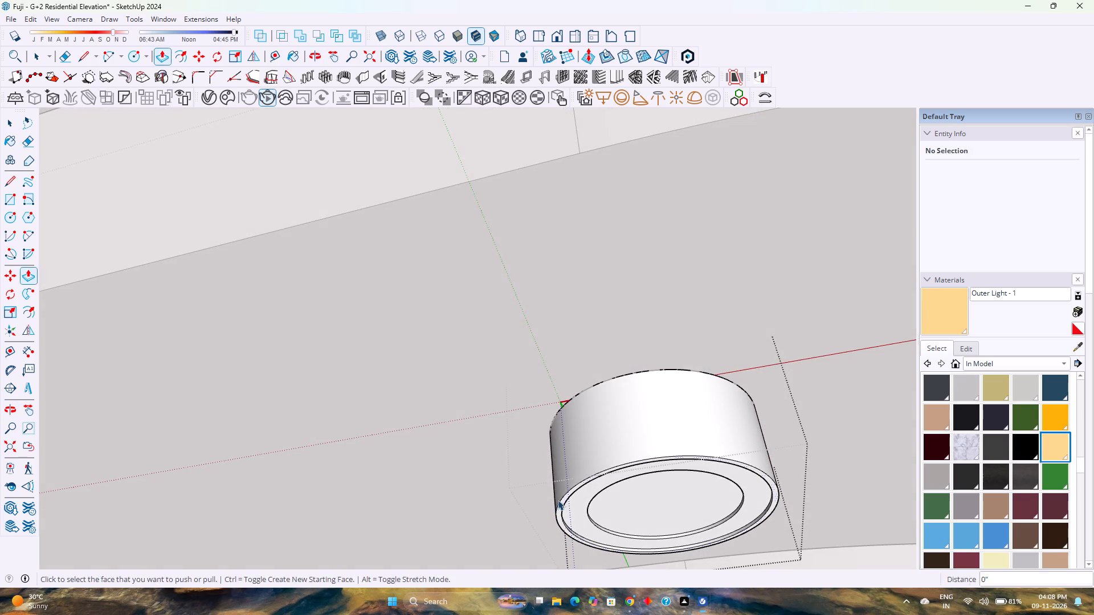
key(space)
click(688, 493)
scroll(672, 497, up, 2)
middle_drag(668, 498, 650, 441)
scroll(664, 432, down, 2)
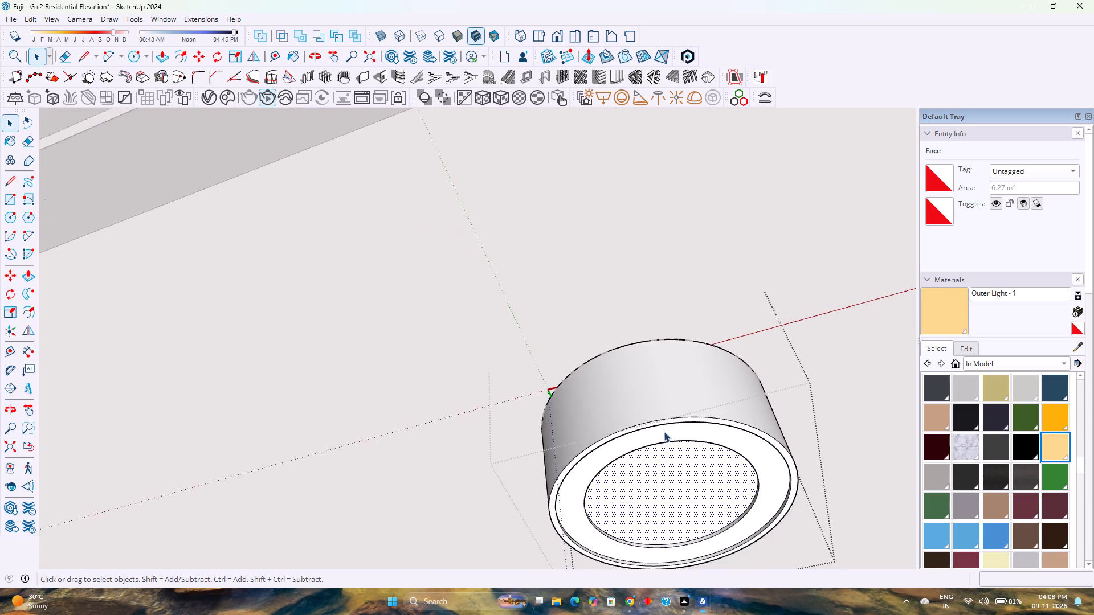
scroll(664, 432, down, 5)
shift+middle_drag(655, 452, 533, 399)
shift+middle_drag(526, 396, 490, 385)
middle_drag(502, 413, 578, 425)
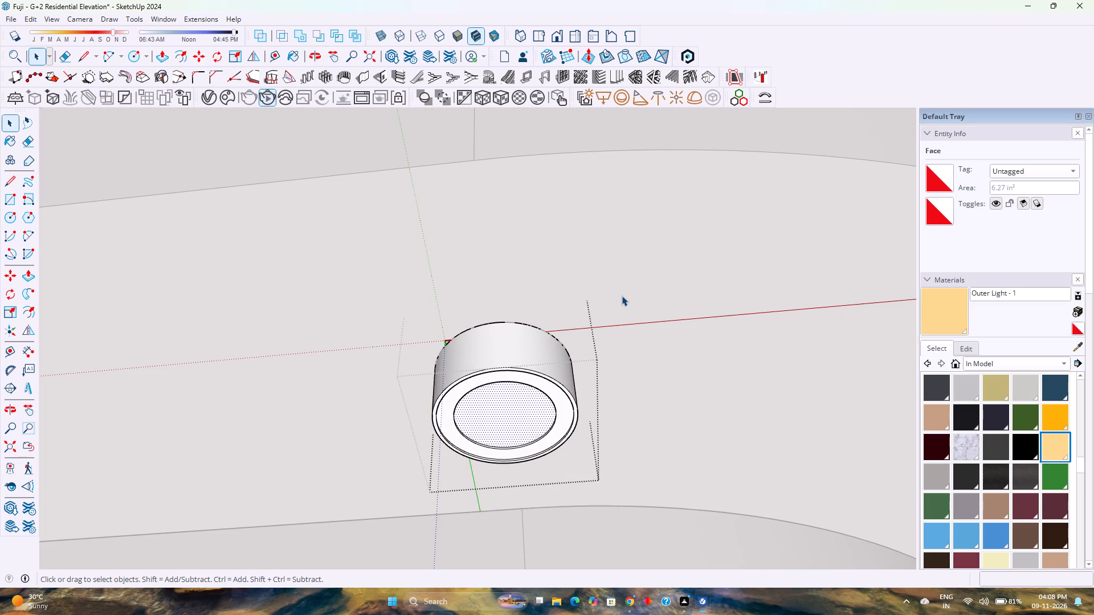
Close the light component and its enclosing rooftop groups, returning to the whole building.
scroll(622, 296, down, 19)
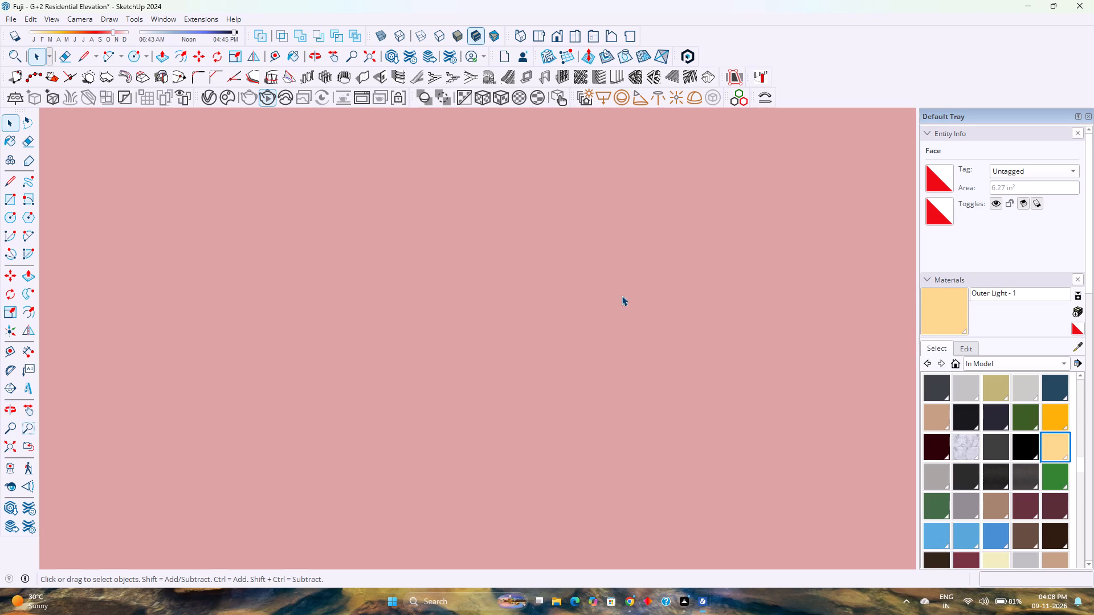
scroll(623, 296, down, 2)
click(9, 450)
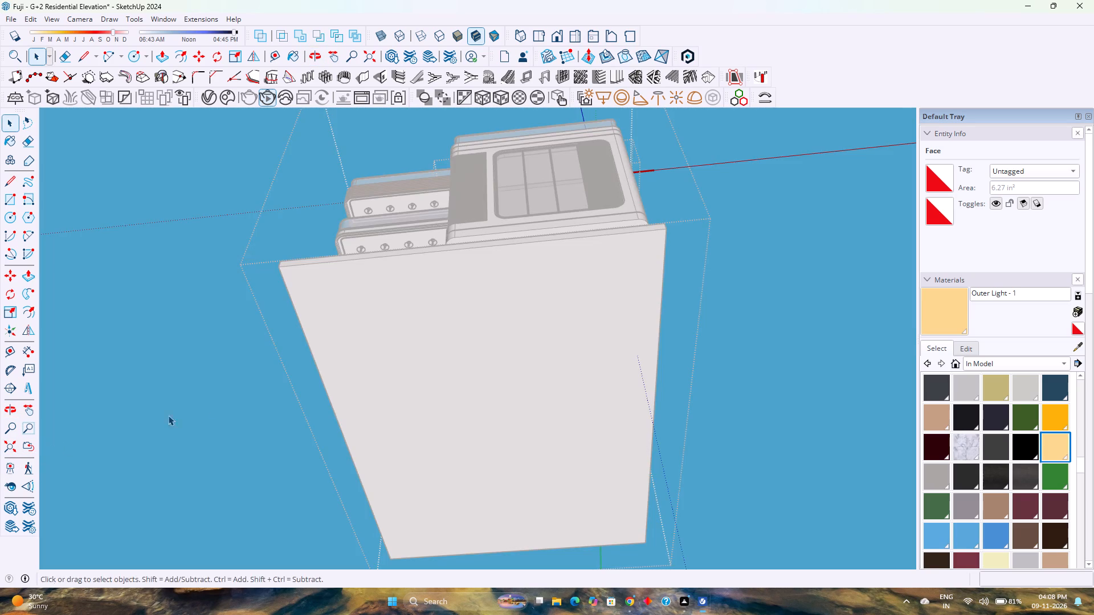
middle_drag(293, 376, 324, 543)
middle_click(325, 545)
click(729, 277)
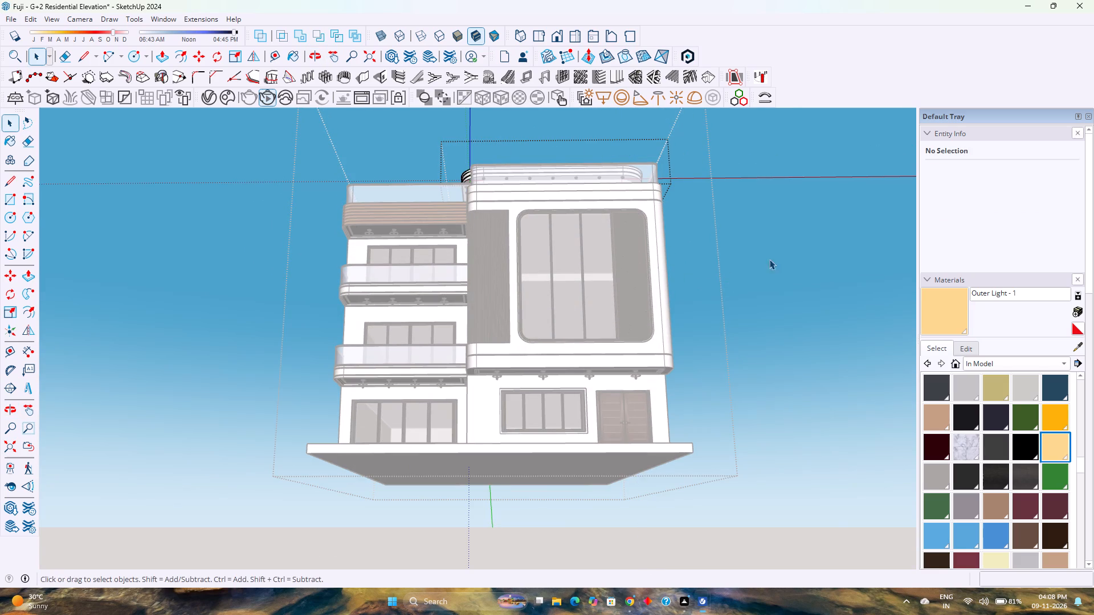
click(785, 258)
Open a downlight in the ceiling under the timber-clad balcony slab and copy its Spot Light component.
scroll(409, 241, up, 14)
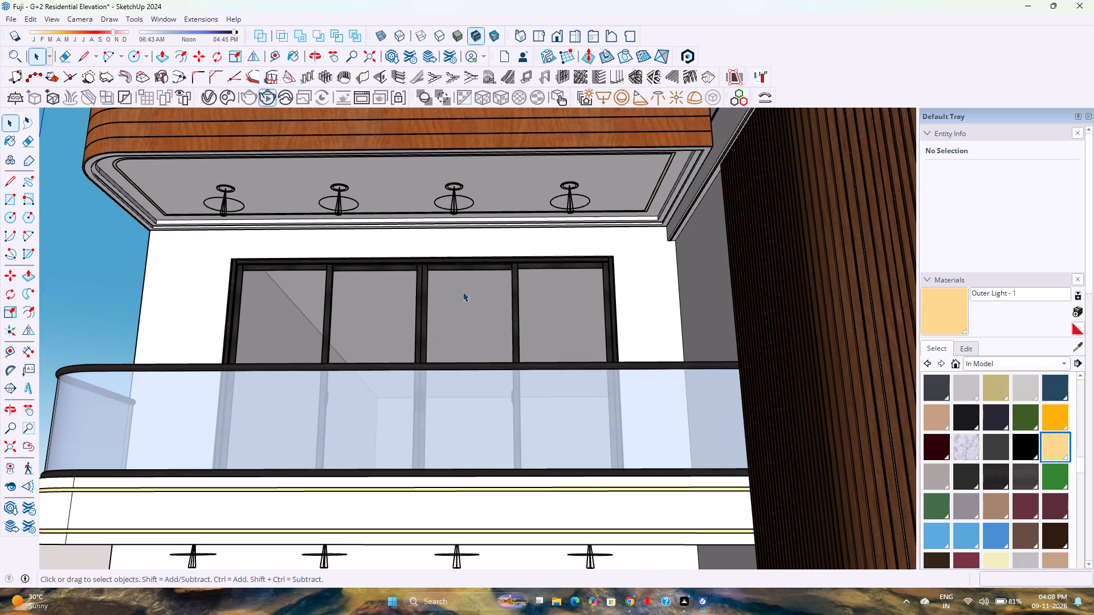
scroll(454, 167, up, 4)
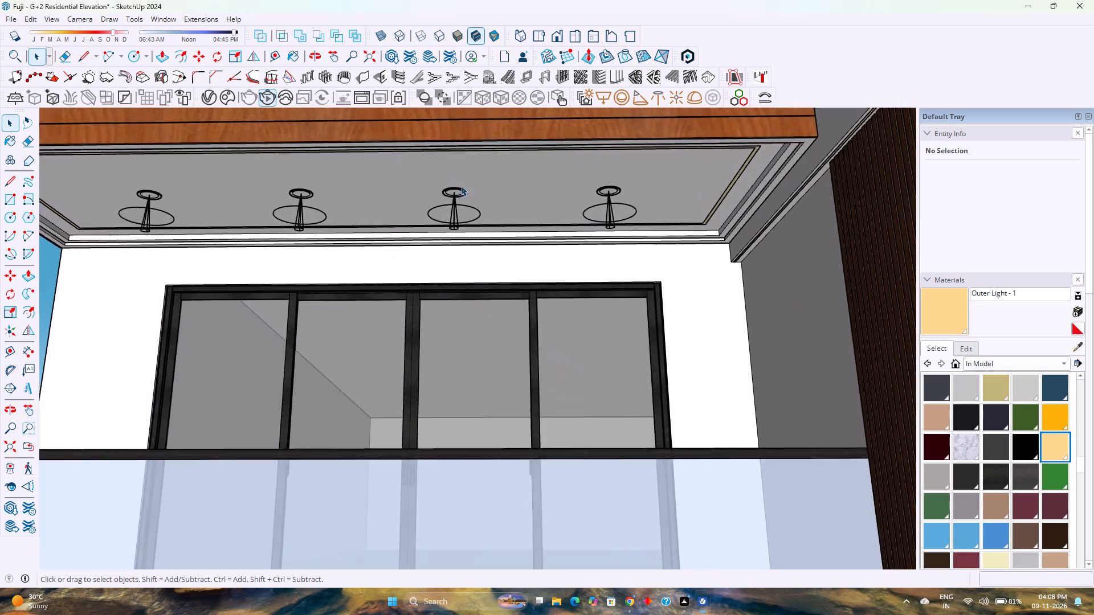
scroll(461, 186, up, 17)
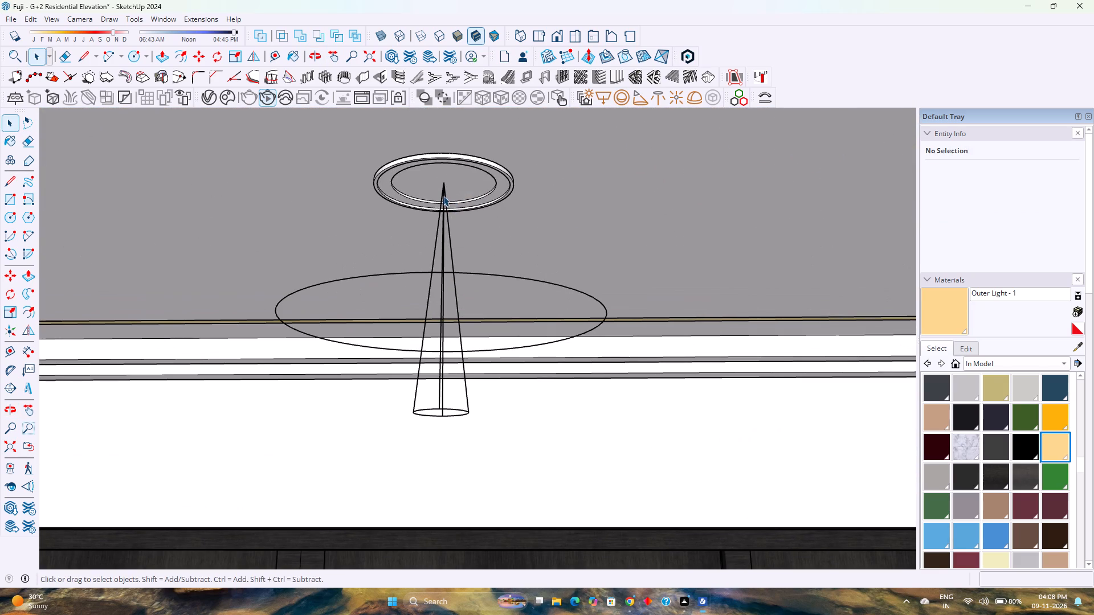
double_click(445, 195)
scroll(445, 195, up, 3)
double_click(445, 195)
click(445, 195)
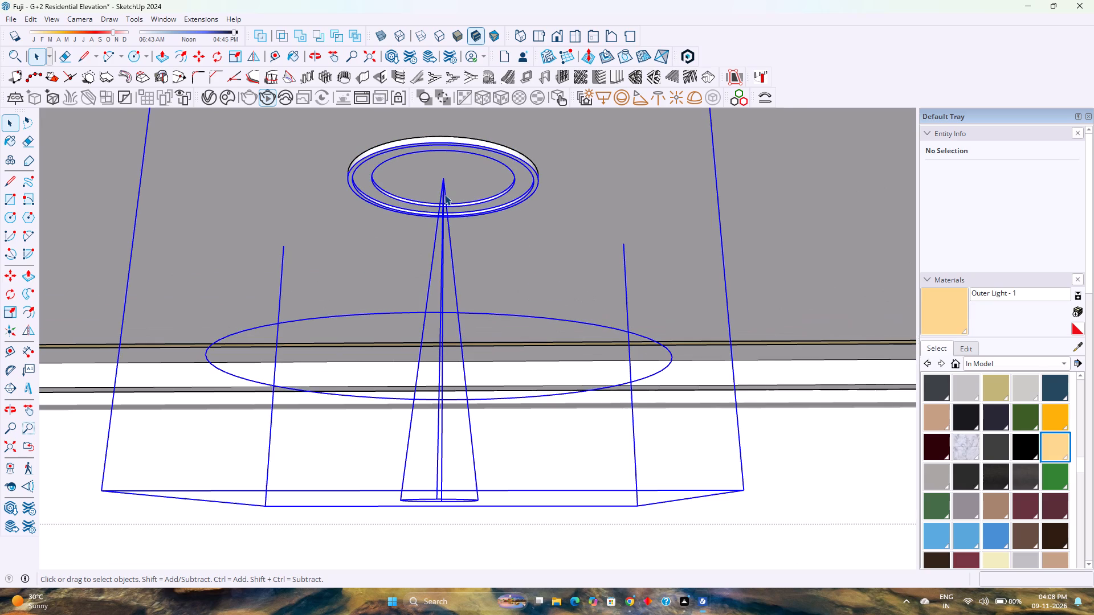
click(445, 195)
click(445, 195)
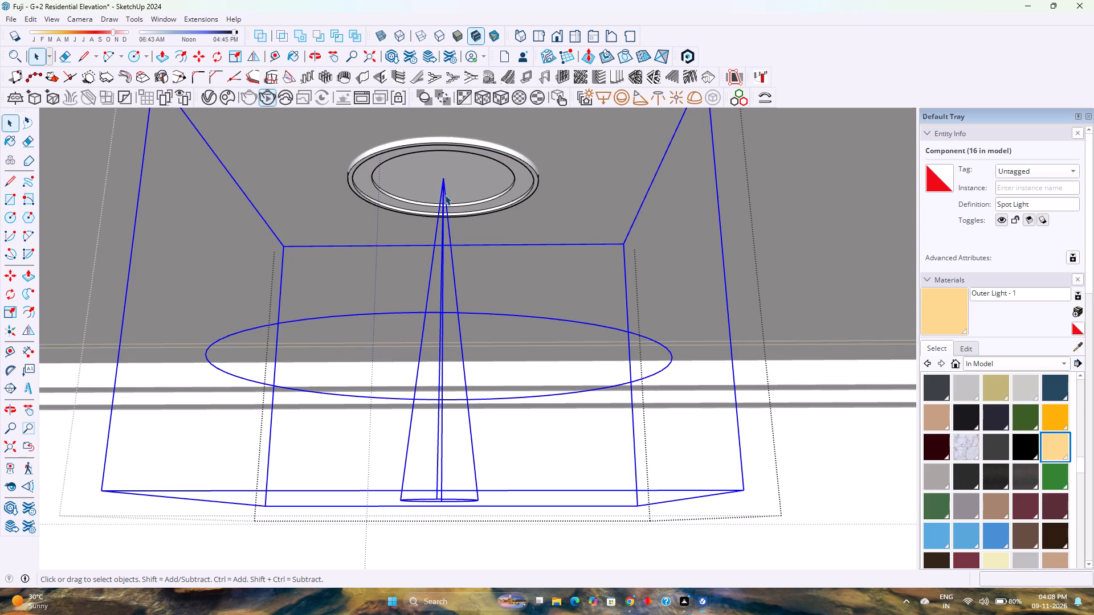
key(ctrl+c)
Close the balcony downlight and its enclosing group, and return to the rooftop room.
scroll(344, 273, down, 2)
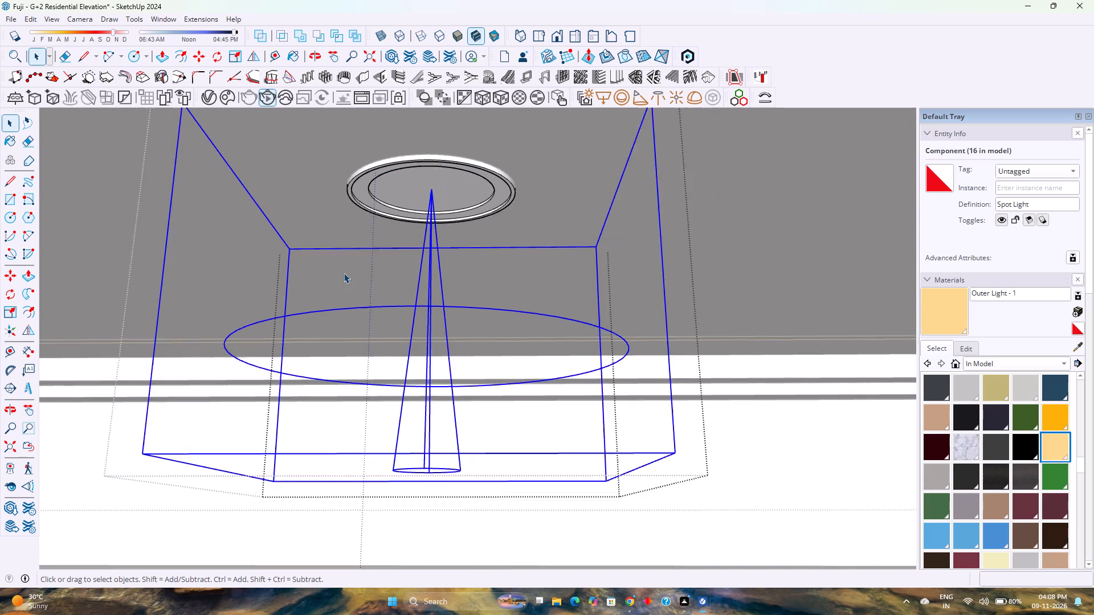
scroll(344, 273, down, 14)
scroll(343, 269, up, 1)
scroll(344, 269, down, 9)
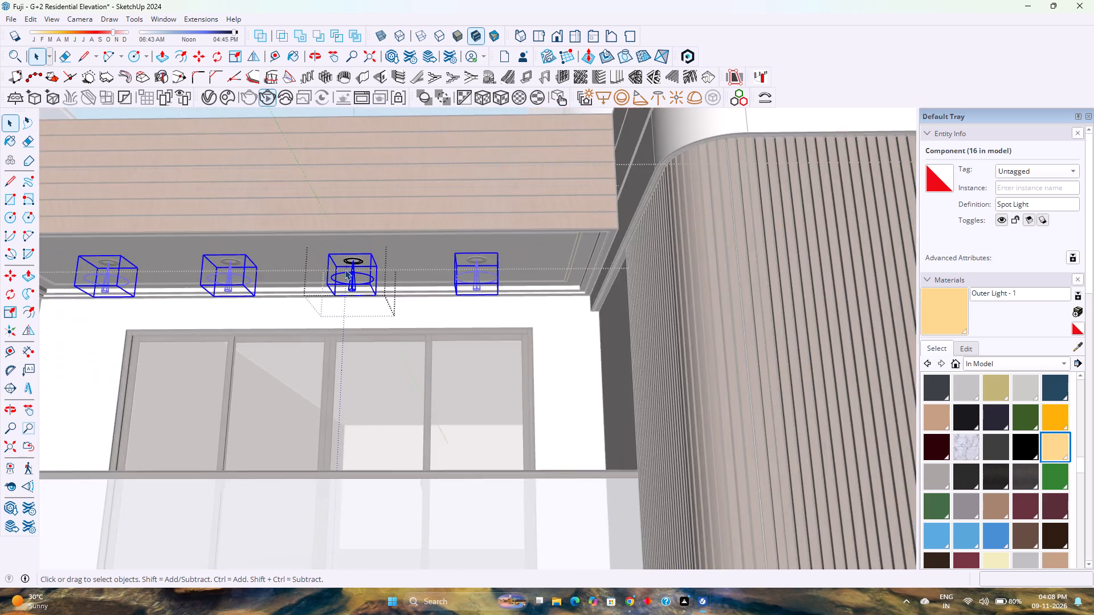
scroll(345, 269, down, 9)
scroll(346, 266, up, 1)
scroll(346, 266, down, 4)
scroll(346, 266, up, 1)
key(Escape)
scroll(501, 190, up, 2)
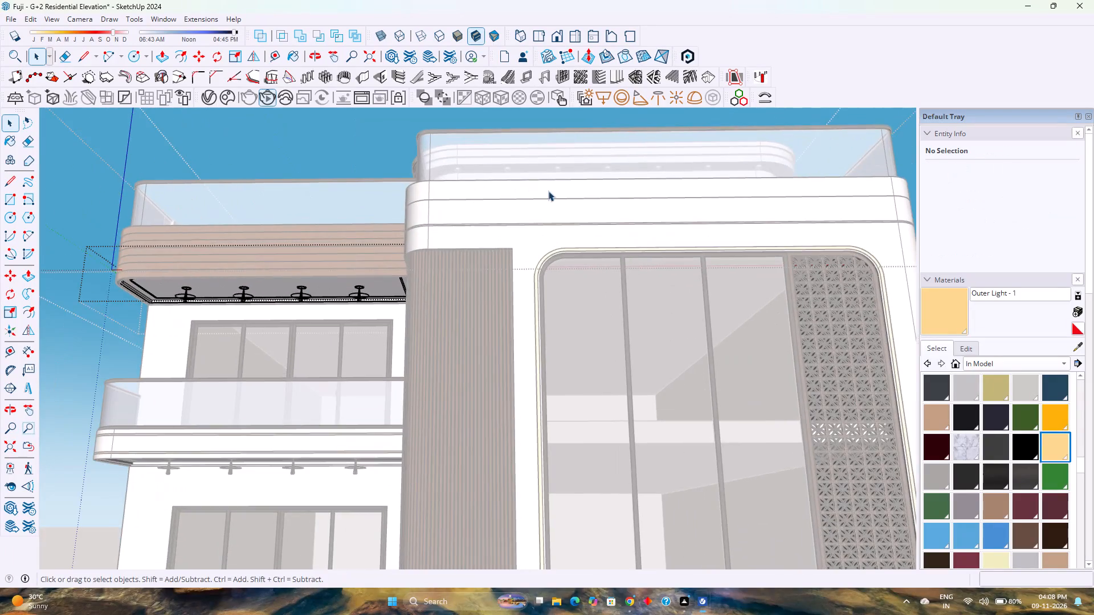
scroll(548, 191, up, 2)
shift+middle_drag(550, 191, 420, 352)
middle_click(420, 352)
click(578, 204)
Open the rooftop room's slab group and the front-row light component second from the rounded end for editing.
scroll(593, 237, up, 5)
middle_drag(599, 276, 599, 295)
middle_click(599, 295)
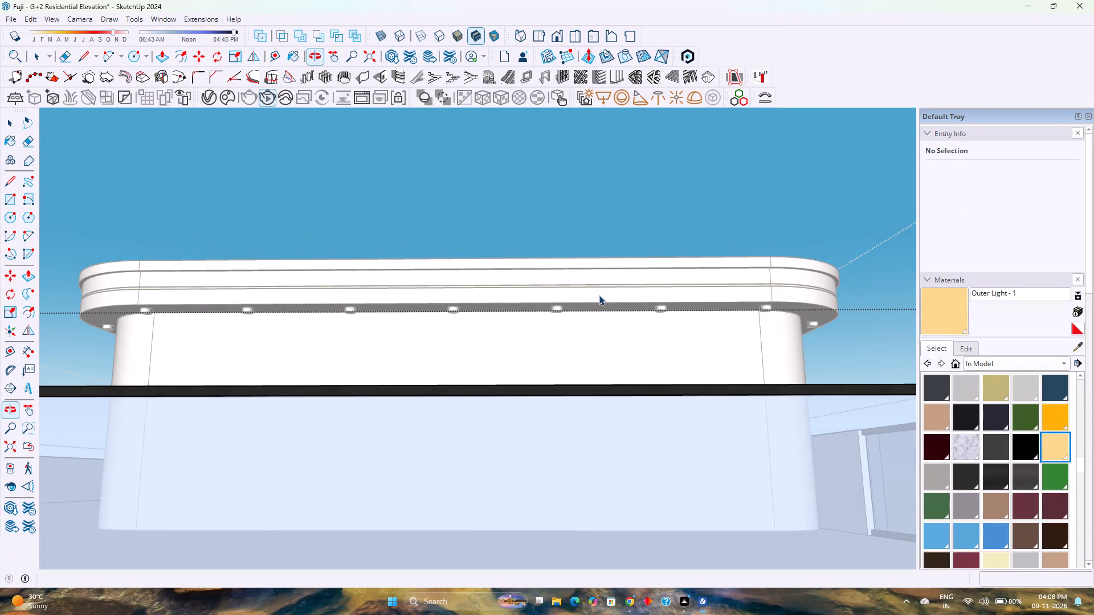
double_click(646, 281)
scroll(652, 302, up, 7)
double_click(659, 294)
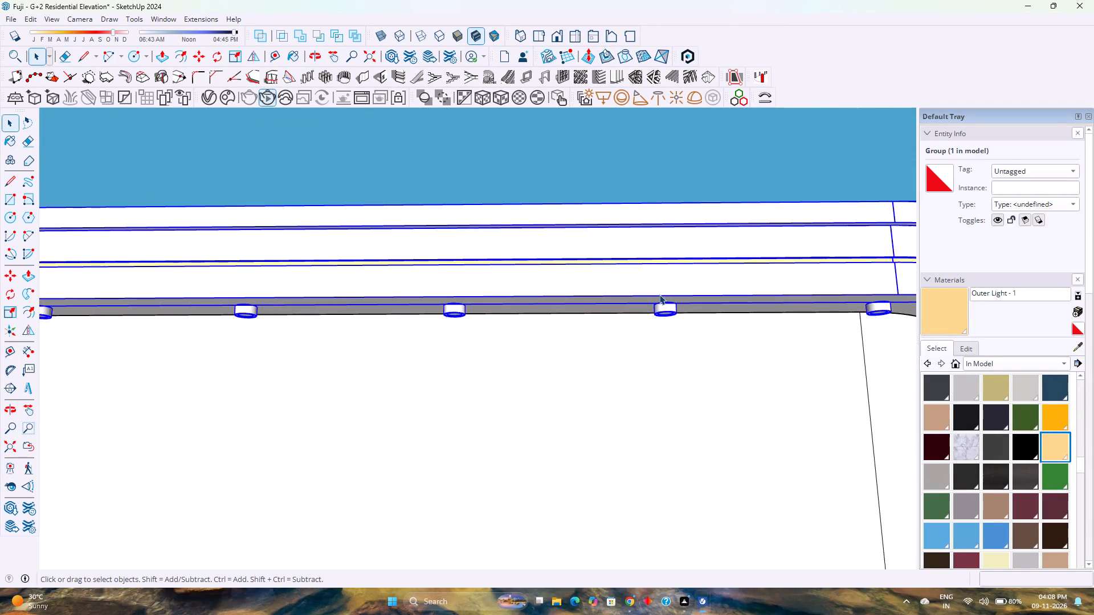
scroll(663, 310, up, 8)
double_click(666, 315)
scroll(666, 315, up, 7)
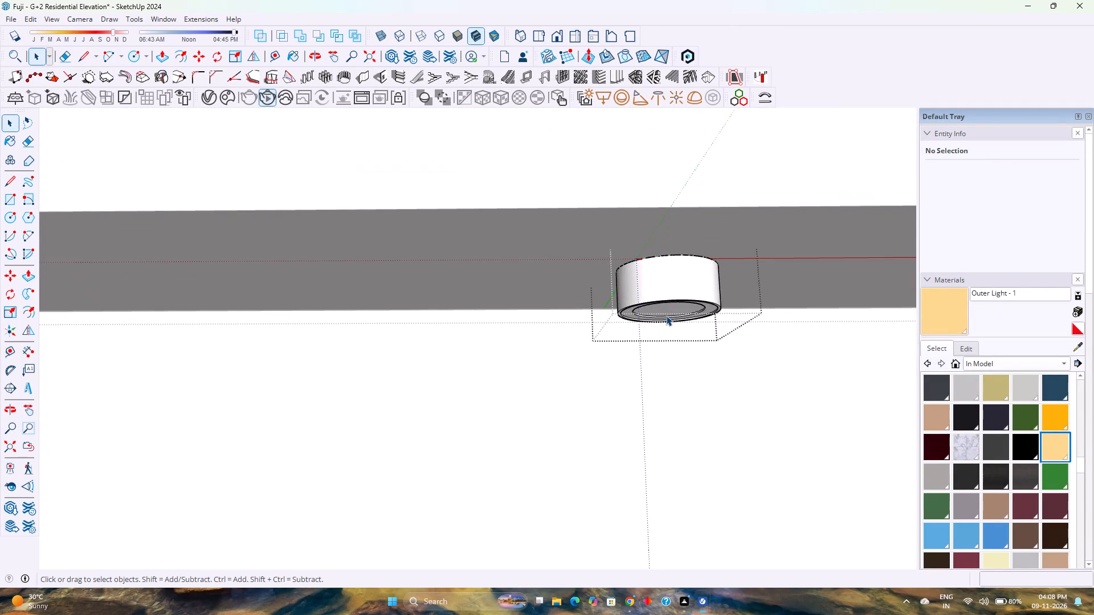
Paste the copied Spot Light inside the open light component, placing it on the slab fascia above the fitting.
middle_drag(666, 315, 666, 280)
middle_click(666, 280)
scroll(681, 323, up, 2)
click(670, 296)
scroll(667, 307, up, 6)
middle_drag(666, 305, 655, 277)
middle_click(655, 277)
key(ctrl+v)
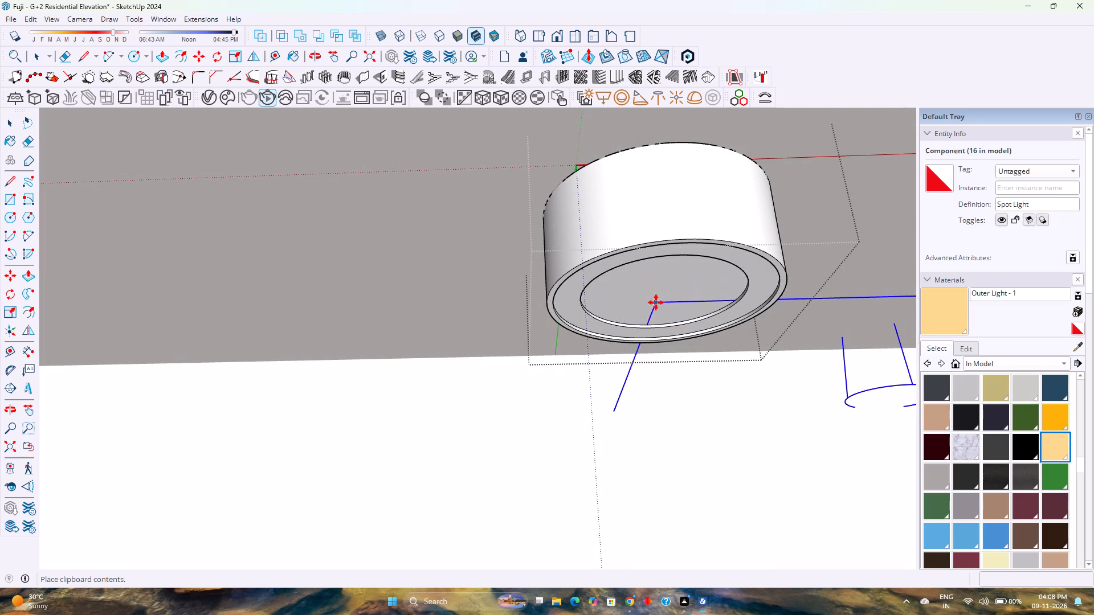
scroll(578, 267, down, 8)
middle_drag(578, 260, 542, 341)
middle_click(542, 341)
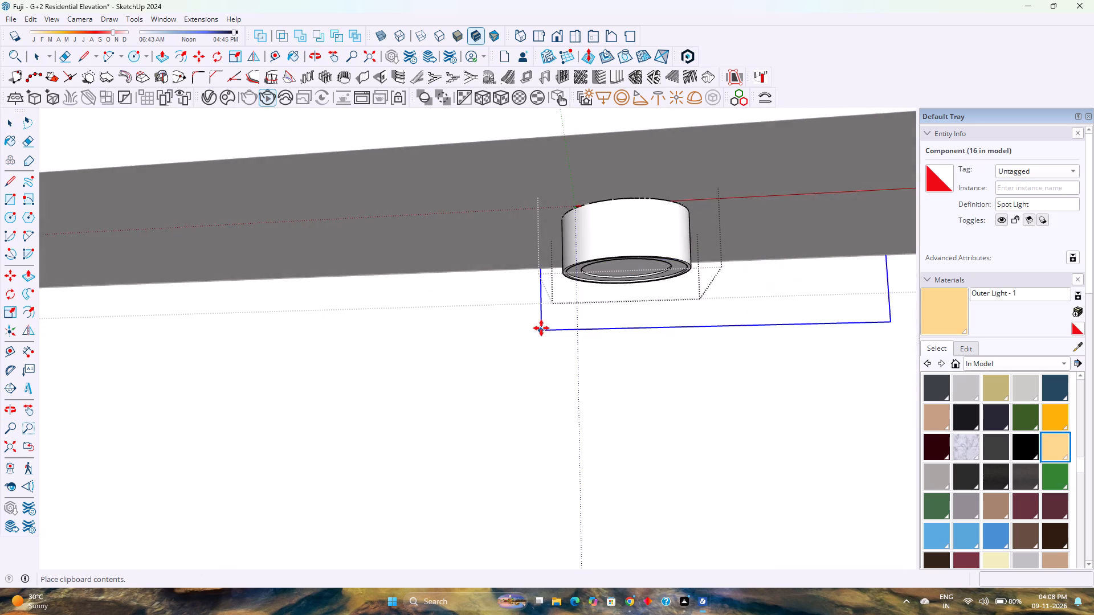
scroll(541, 327, down, 17)
click(553, 200)
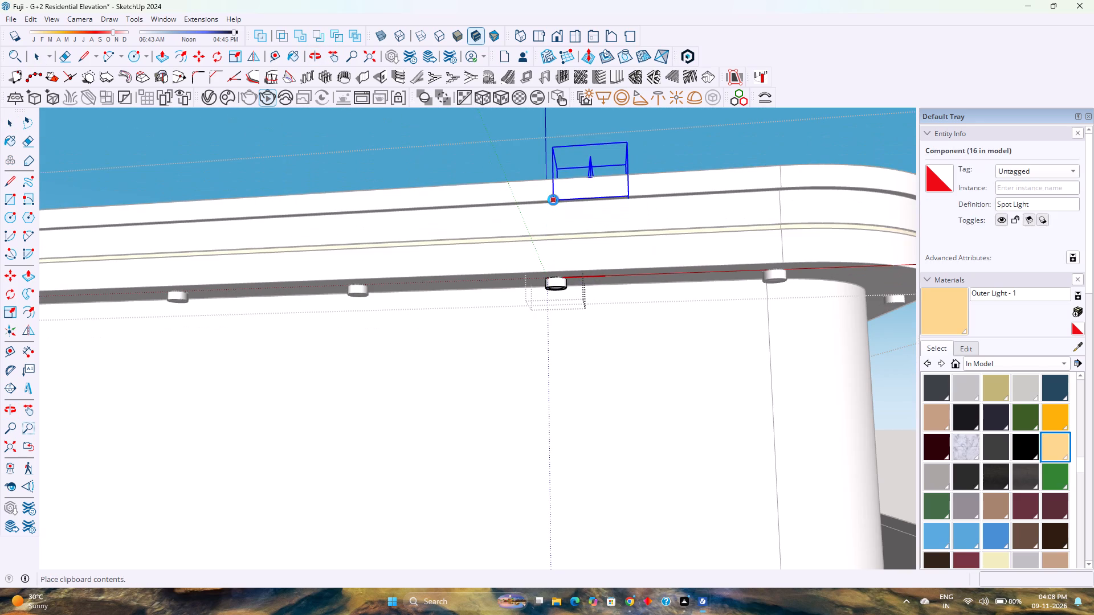
Move the pasted Spot Light by its tip down to the centre of the light fitting's underside.
click(593, 158)
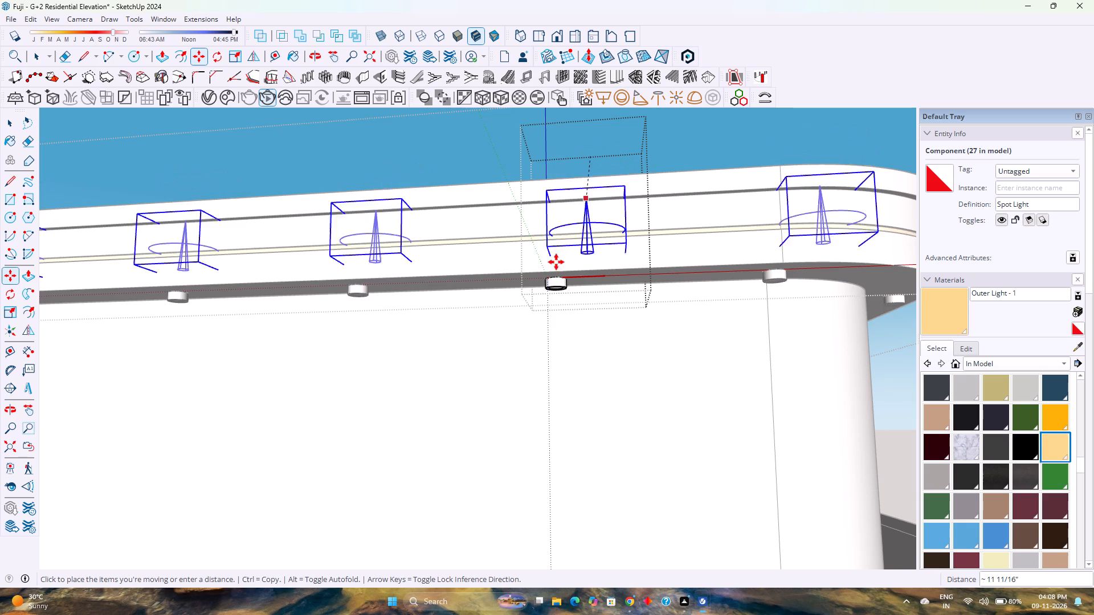
scroll(554, 291, up, 8)
middle_drag(554, 293, 562, 268)
middle_click(563, 266)
middle_click(565, 263)
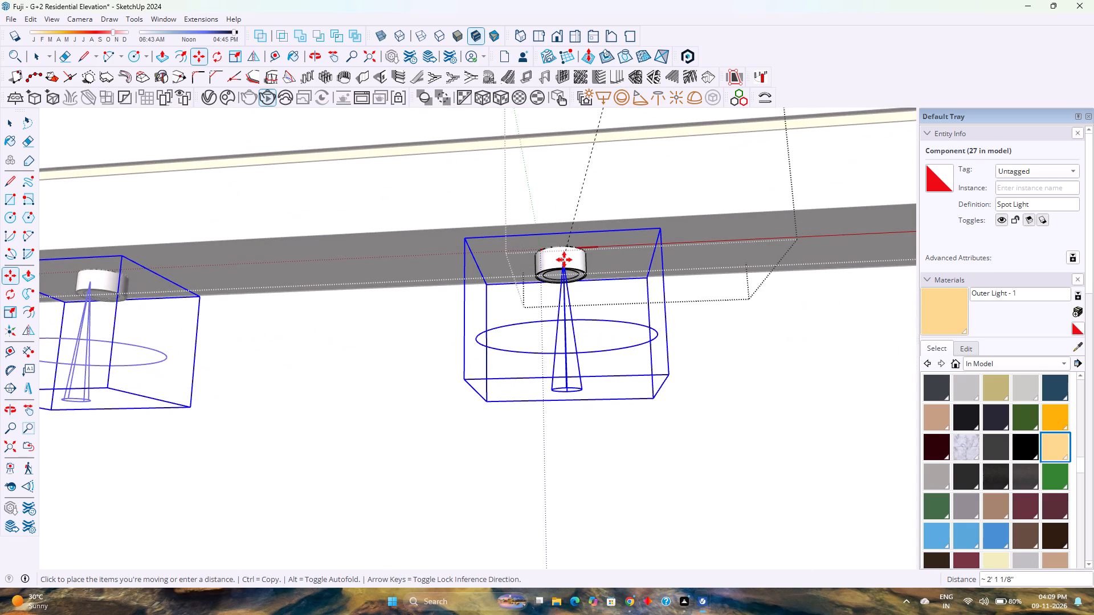
scroll(561, 252, up, 4)
middle_drag(561, 251, 603, 203)
middle_click(606, 201)
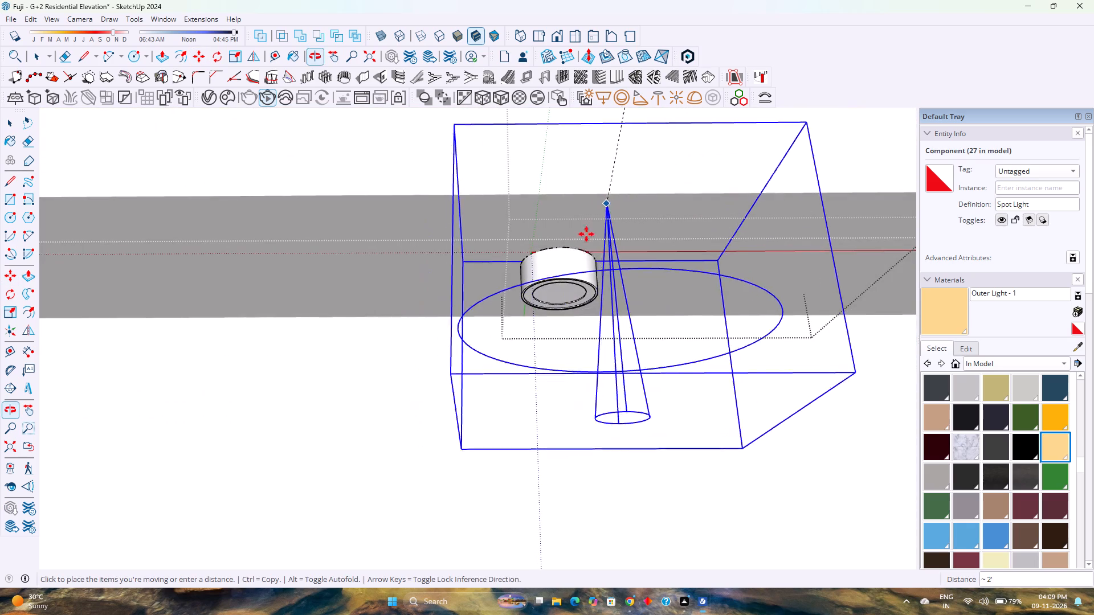
scroll(552, 294, up, 6)
click(562, 295)
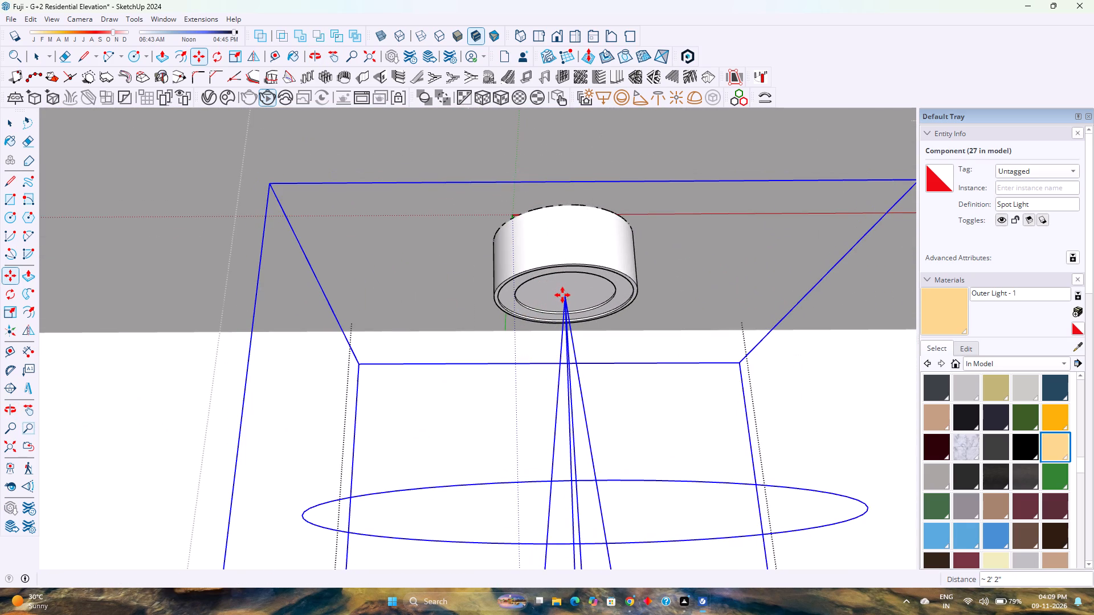
scroll(561, 292, down, 5)
scroll(560, 289, up, 1)
scroll(560, 289, down, 5)
scroll(558, 286, up, 1)
scroll(558, 286, down, 5)
scroll(558, 286, up, 1)
scroll(558, 286, down, 4)
scroll(558, 286, up, 1)
scroll(558, 286, down, 4)
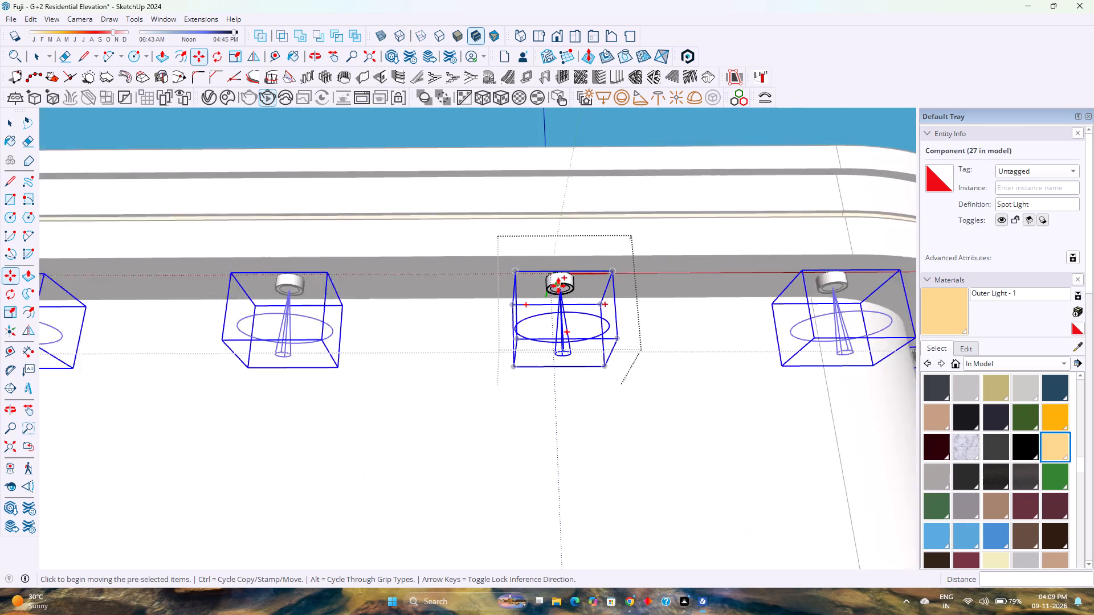
scroll(558, 286, down, 10)
key(space)
Close the open light component, returning to the rooftop room's slab group.
scroll(558, 284, down, 5)
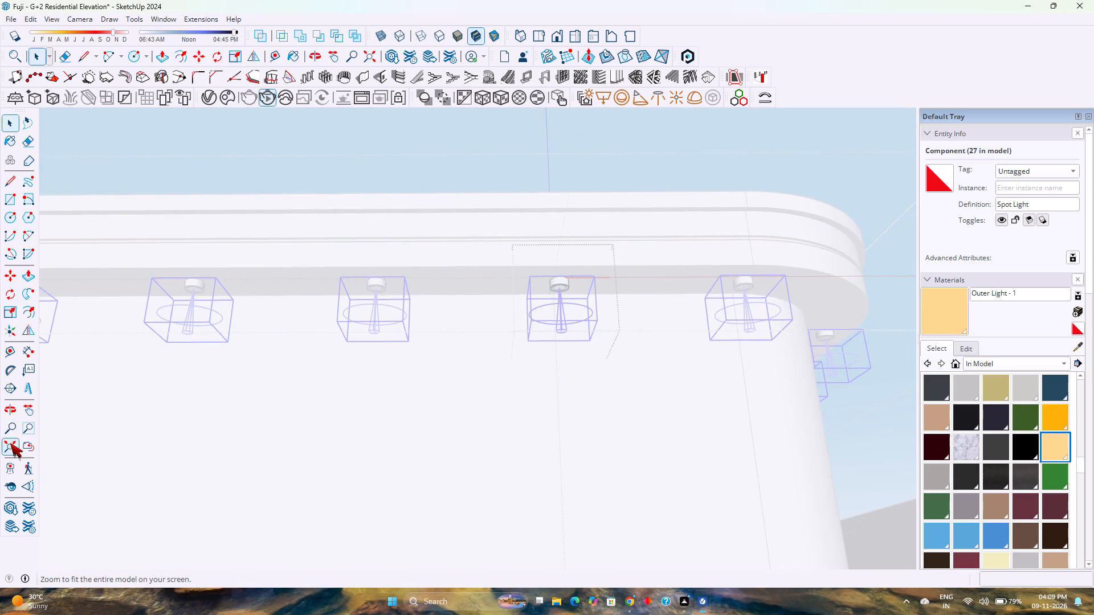
click(11, 443)
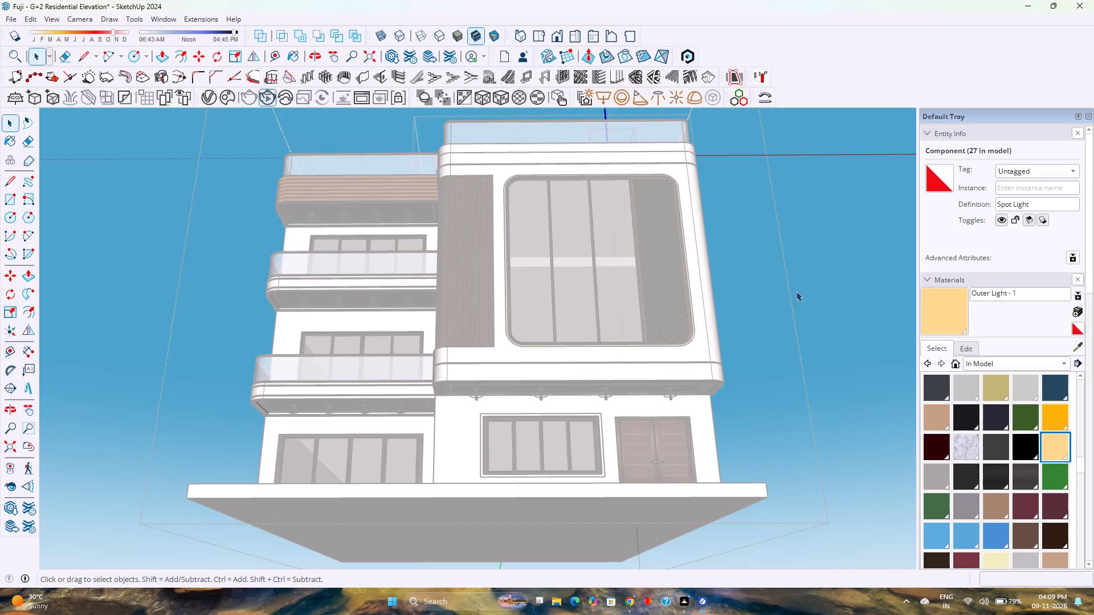
click(796, 291)
Select all instances of the rooftop slab's downlight and move them straight up, trying 1.75 and 1.5 before setting 1.25 inches.
scroll(670, 214, up, 3)
middle_drag(669, 210, 685, 406)
middle_click(685, 406)
shift+middle_drag(666, 240, 667, 300)
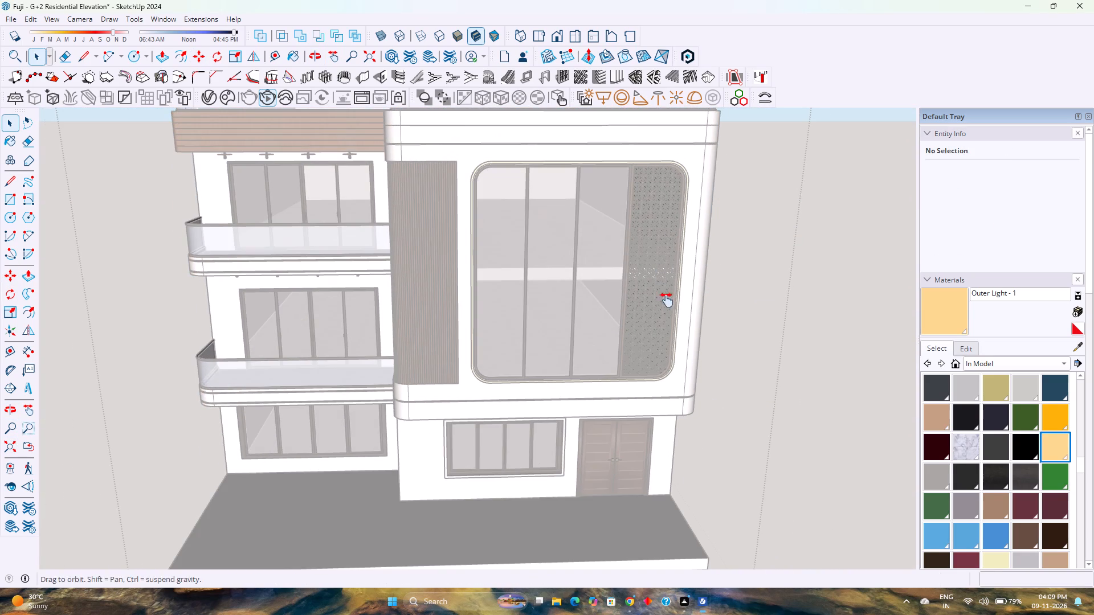
shift+middle_drag(667, 300, 588, 614)
shift+scroll(585, 609, down, 1)
scroll(513, 292, up, 6)
middle_drag(468, 404, 509, 329)
middle_click(512, 326)
scroll(488, 441, up, 10)
middle_click(500, 436)
middle_drag(500, 436, 527, 381)
middle_click(529, 378)
scroll(496, 306, up, 3)
middle_drag(484, 307, 554, 256)
middle_click(564, 251)
middle_click(594, 237)
click(495, 325)
right_click(495, 327)
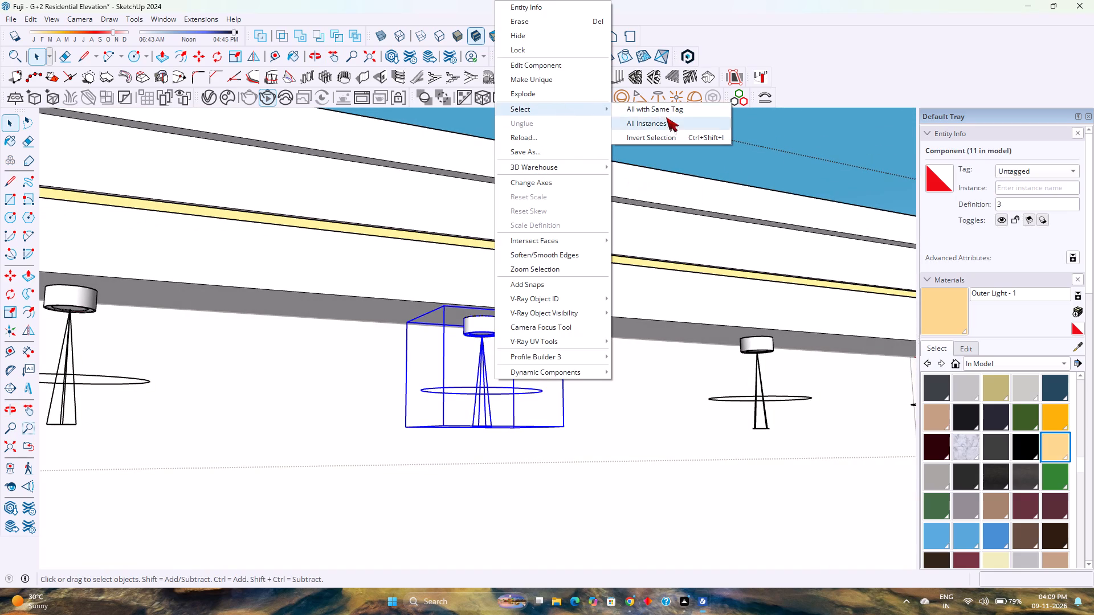
click(666, 117)
key(m)
scroll(473, 347, up, 3)
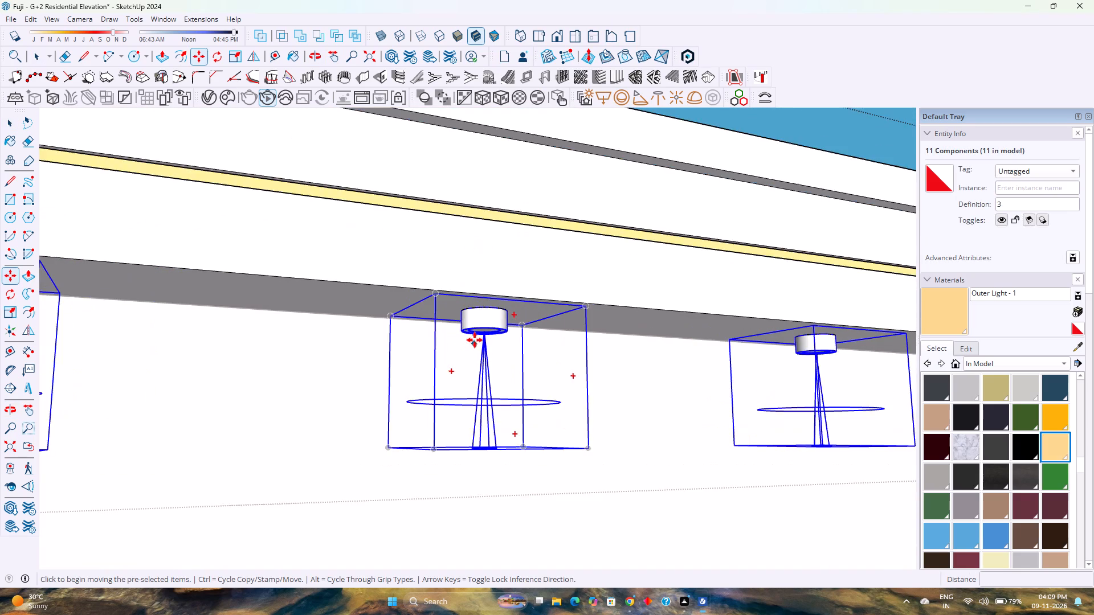
scroll(475, 340, up, 12)
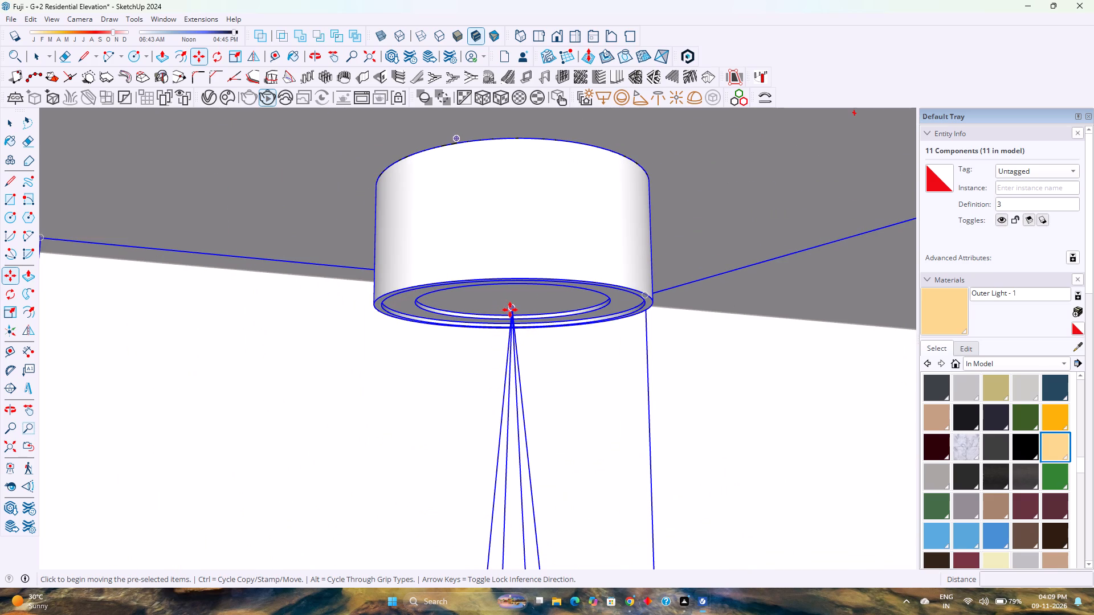
click(510, 310)
key(Up)
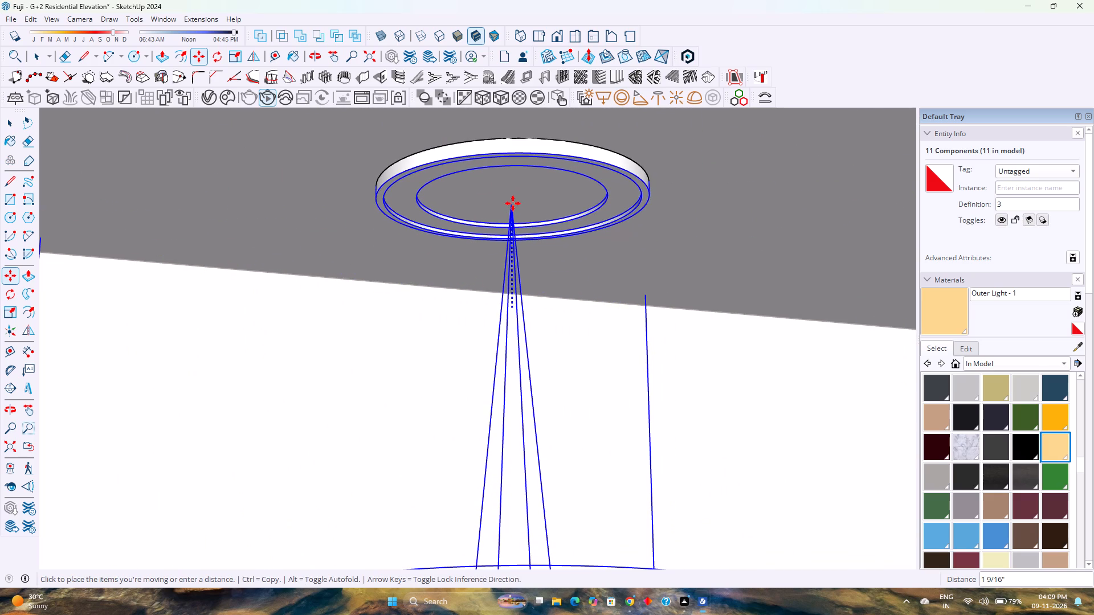
text(1.75)
key(Return)
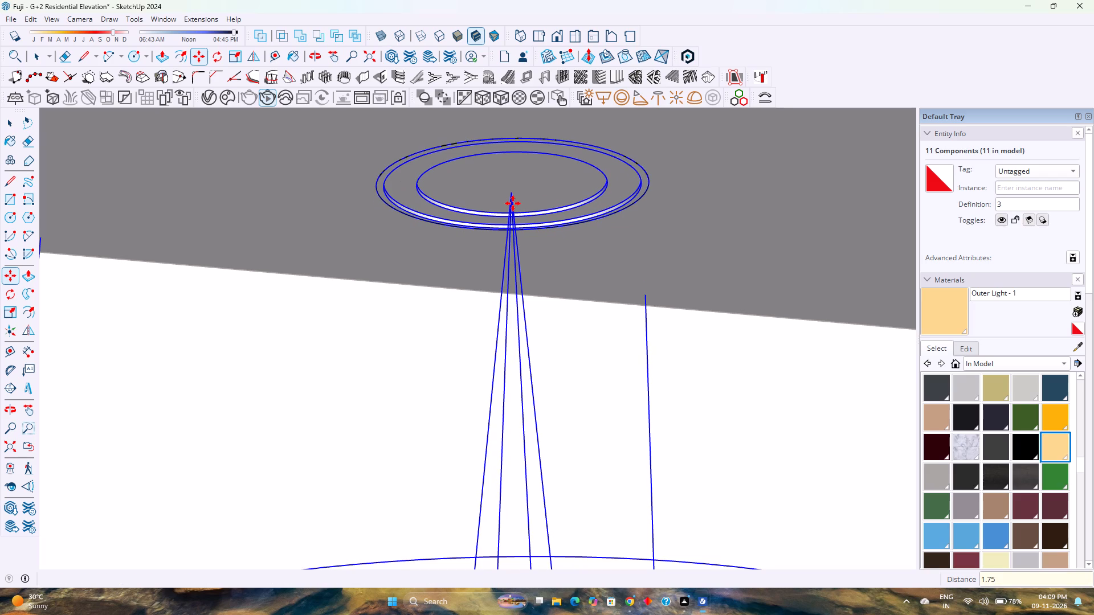
text(1.5)
key(Return)
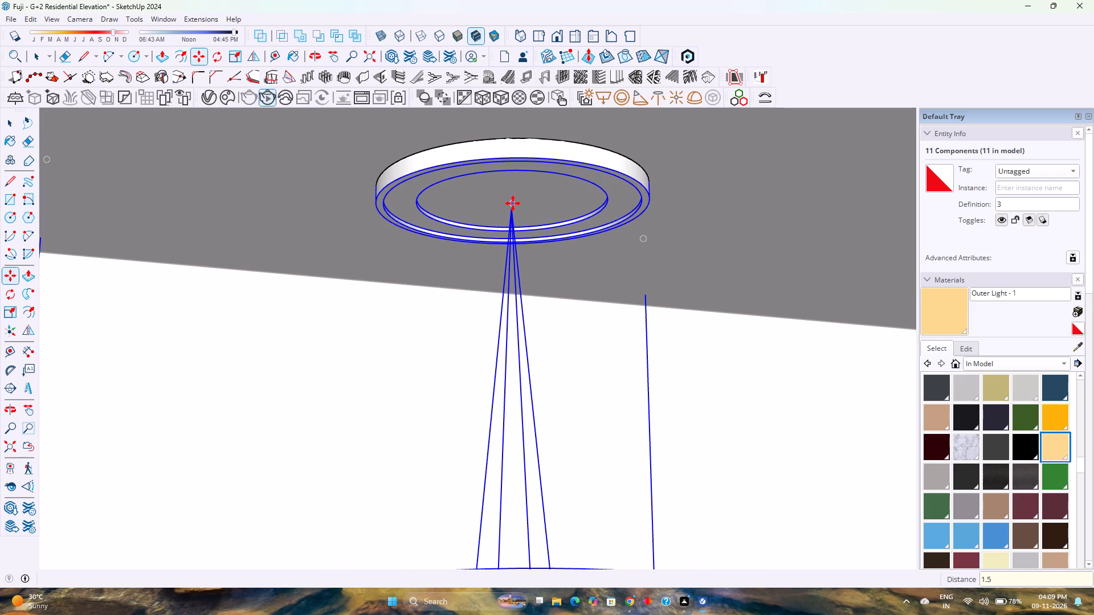
text(1.25)
key(Return)
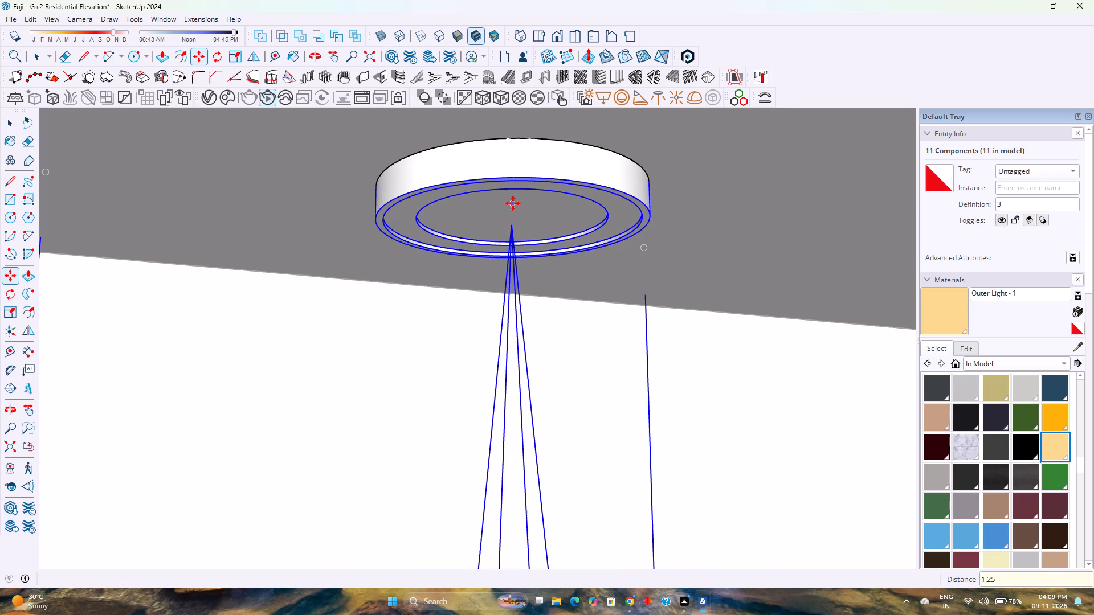
scroll(369, 333, down, 10)
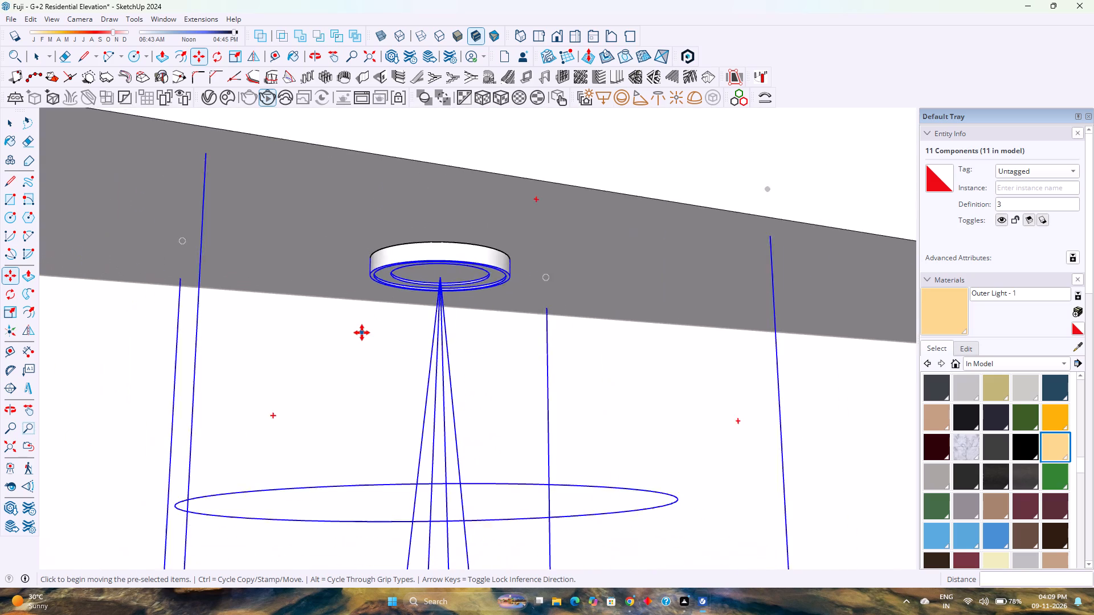
scroll(362, 333, down, 20)
key(space)
scroll(362, 332, down, 4)
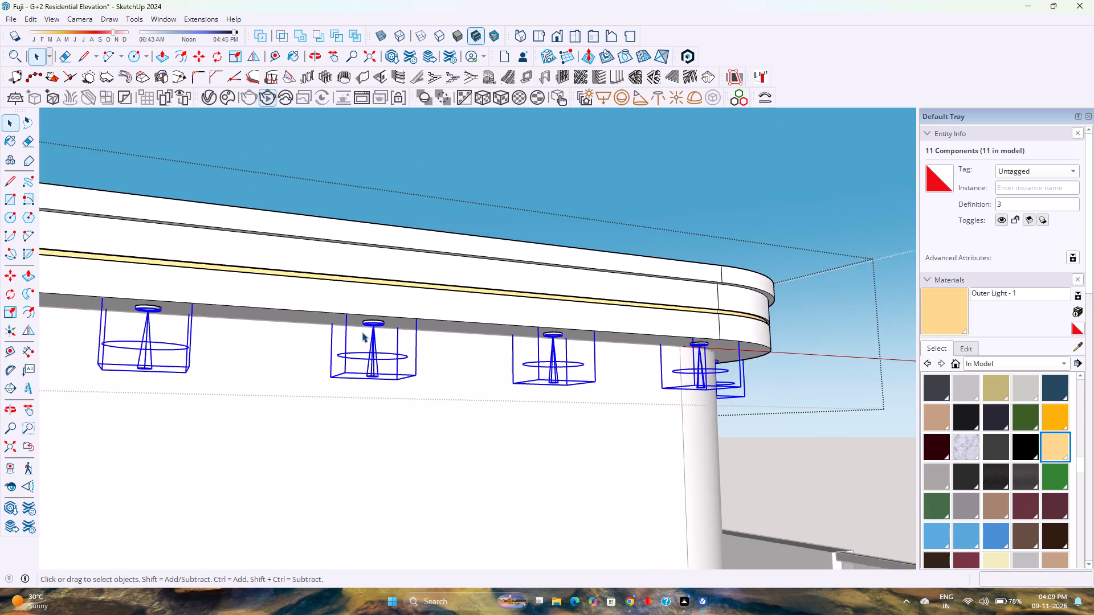
Deselect the downlights and close the slab group and its enclosing groups, returning to the whole building.
scroll(362, 332, down, 1)
scroll(362, 332, up, 1)
scroll(362, 333, down, 3)
click(645, 237)
scroll(615, 249, down, 3)
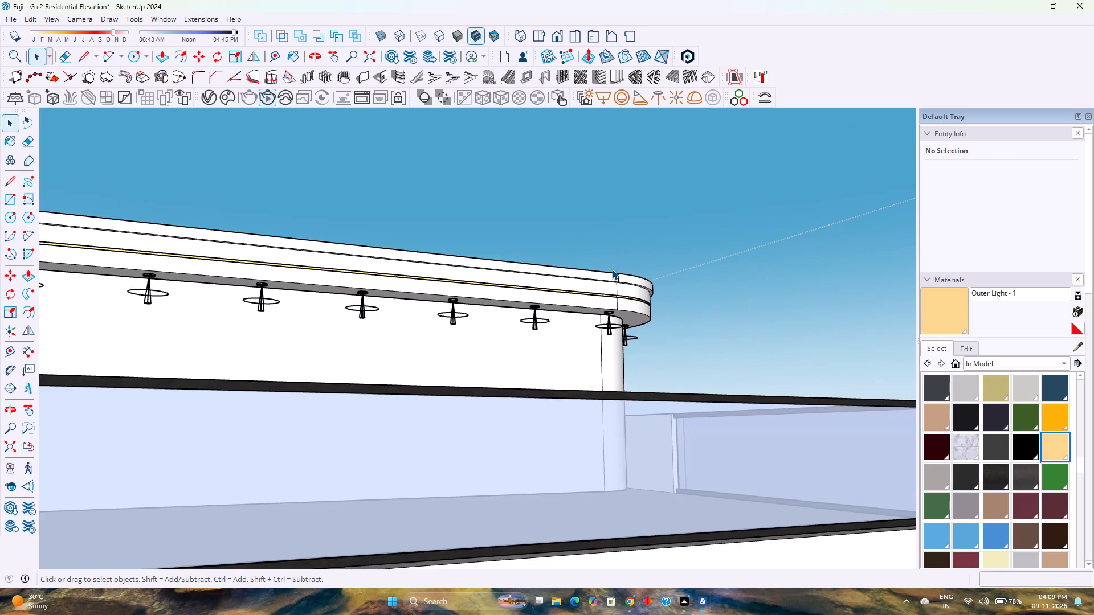
middle_click(612, 269)
middle_drag(605, 271, 469, 280)
middle_click(464, 280)
middle_click(461, 280)
scroll(462, 280, down, 8)
middle_drag(443, 290, 447, 254)
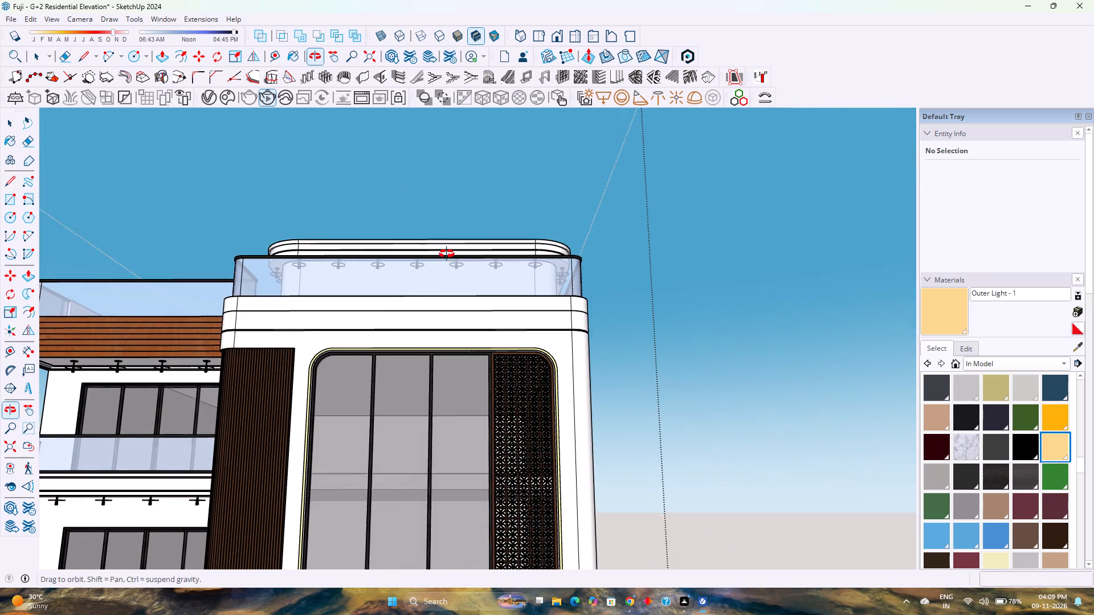
middle_drag(447, 254, 447, 254)
middle_click(447, 254)
click(654, 237)
scroll(619, 244, down, 8)
middle_drag(623, 244, 621, 248)
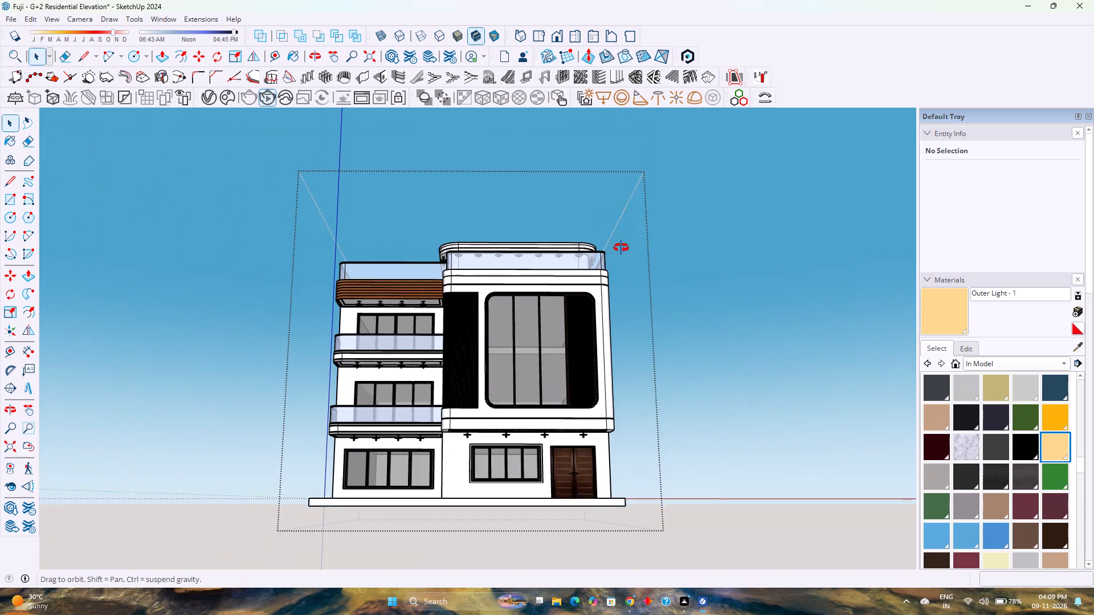
middle_drag(621, 248, 617, 280)
middle_click(617, 280)
click(692, 269)
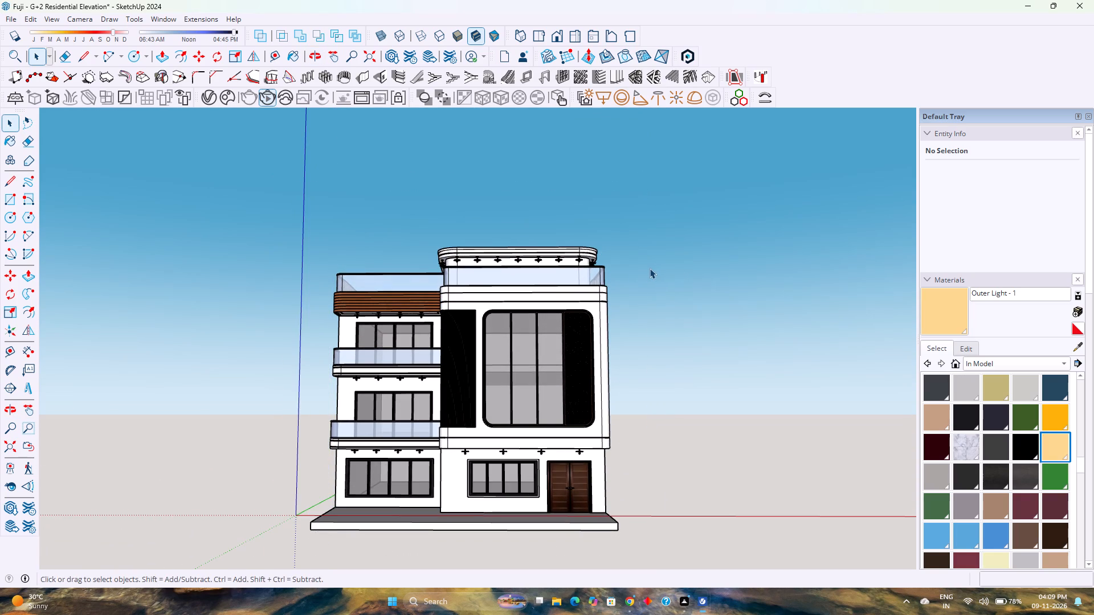
Save the model.
key(ctrl+s)
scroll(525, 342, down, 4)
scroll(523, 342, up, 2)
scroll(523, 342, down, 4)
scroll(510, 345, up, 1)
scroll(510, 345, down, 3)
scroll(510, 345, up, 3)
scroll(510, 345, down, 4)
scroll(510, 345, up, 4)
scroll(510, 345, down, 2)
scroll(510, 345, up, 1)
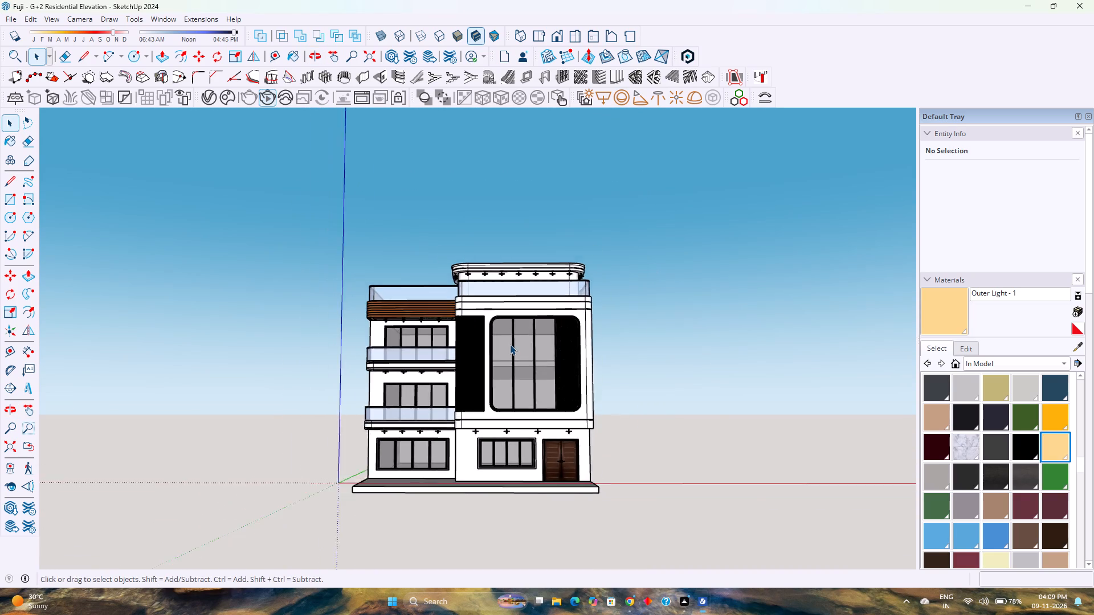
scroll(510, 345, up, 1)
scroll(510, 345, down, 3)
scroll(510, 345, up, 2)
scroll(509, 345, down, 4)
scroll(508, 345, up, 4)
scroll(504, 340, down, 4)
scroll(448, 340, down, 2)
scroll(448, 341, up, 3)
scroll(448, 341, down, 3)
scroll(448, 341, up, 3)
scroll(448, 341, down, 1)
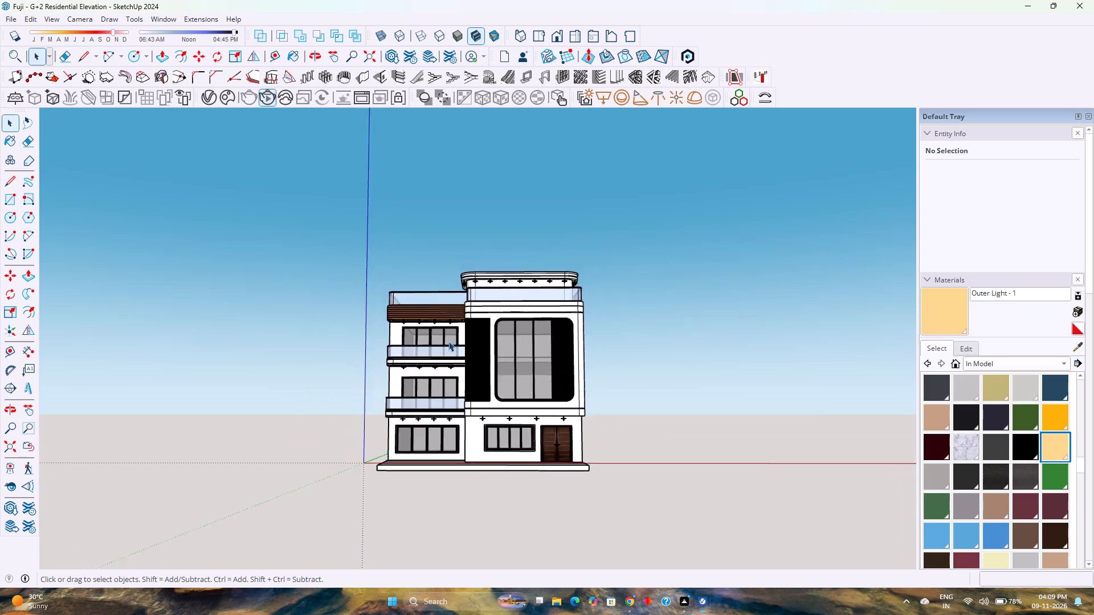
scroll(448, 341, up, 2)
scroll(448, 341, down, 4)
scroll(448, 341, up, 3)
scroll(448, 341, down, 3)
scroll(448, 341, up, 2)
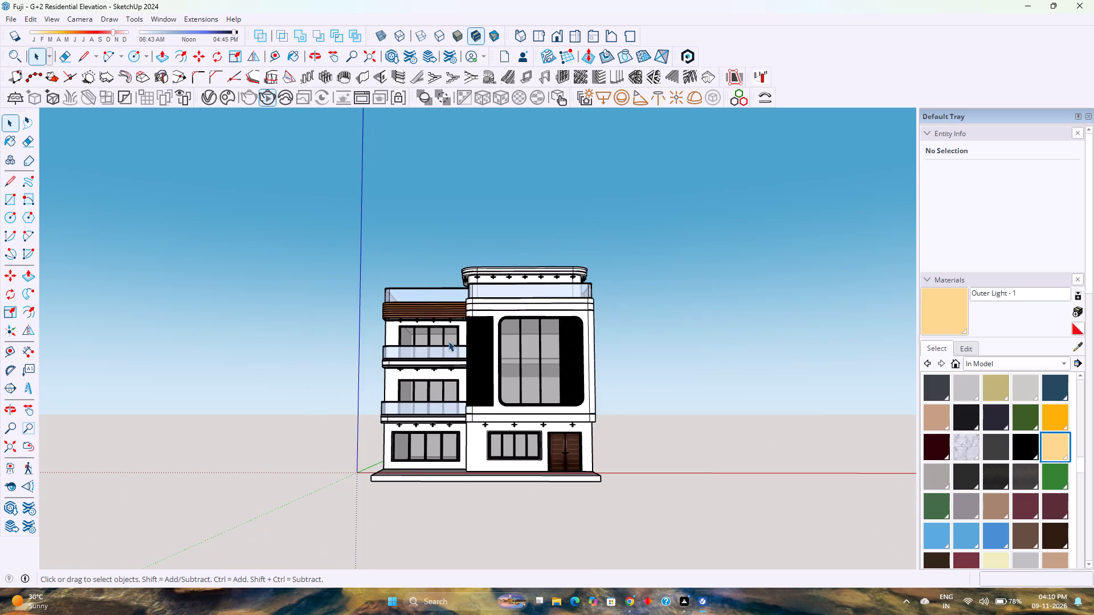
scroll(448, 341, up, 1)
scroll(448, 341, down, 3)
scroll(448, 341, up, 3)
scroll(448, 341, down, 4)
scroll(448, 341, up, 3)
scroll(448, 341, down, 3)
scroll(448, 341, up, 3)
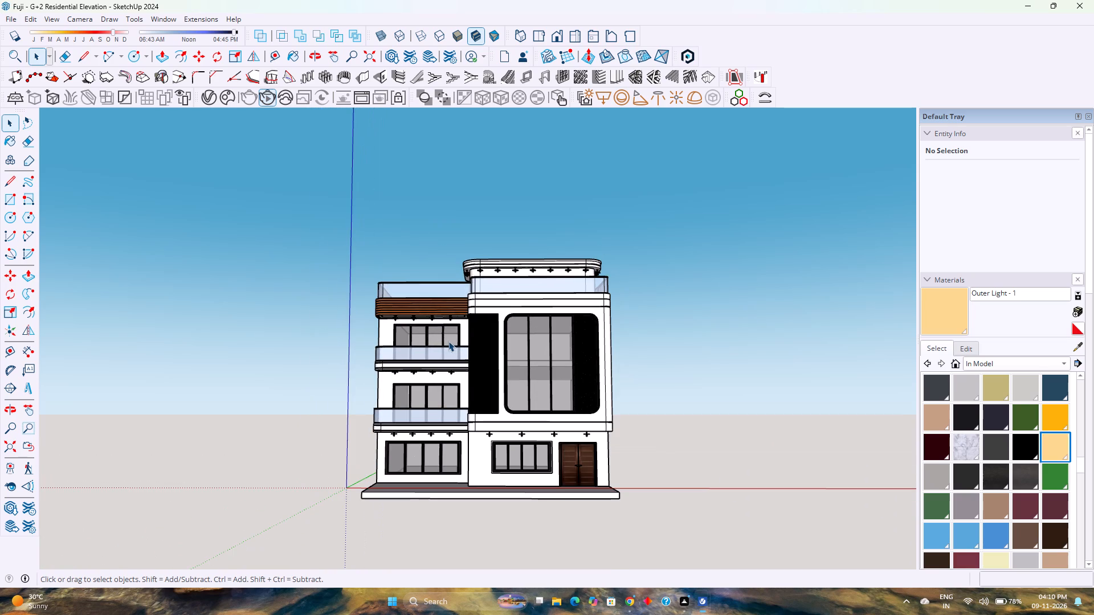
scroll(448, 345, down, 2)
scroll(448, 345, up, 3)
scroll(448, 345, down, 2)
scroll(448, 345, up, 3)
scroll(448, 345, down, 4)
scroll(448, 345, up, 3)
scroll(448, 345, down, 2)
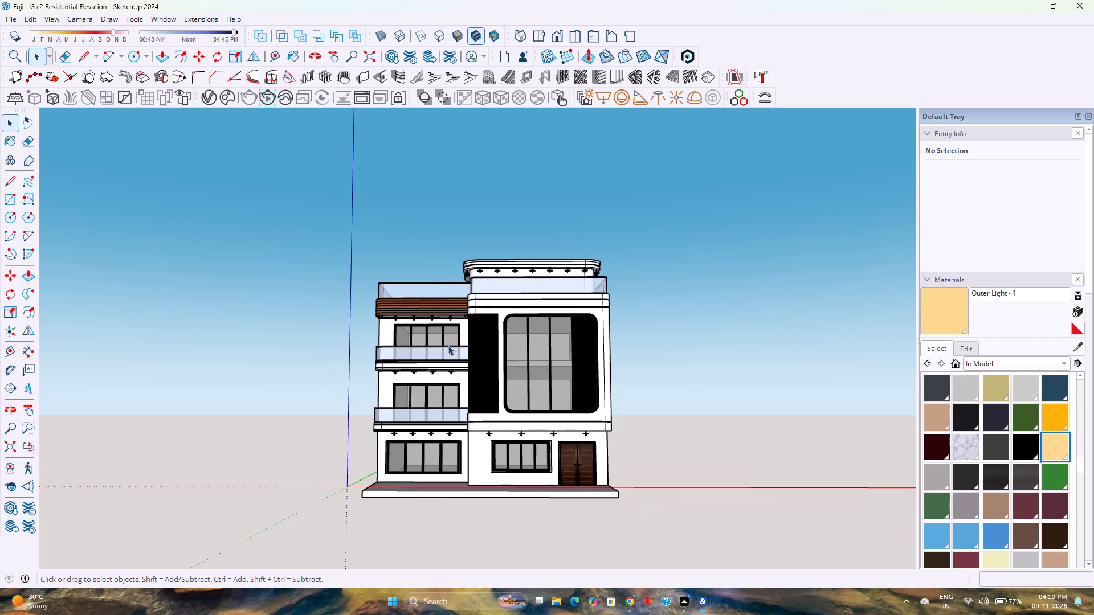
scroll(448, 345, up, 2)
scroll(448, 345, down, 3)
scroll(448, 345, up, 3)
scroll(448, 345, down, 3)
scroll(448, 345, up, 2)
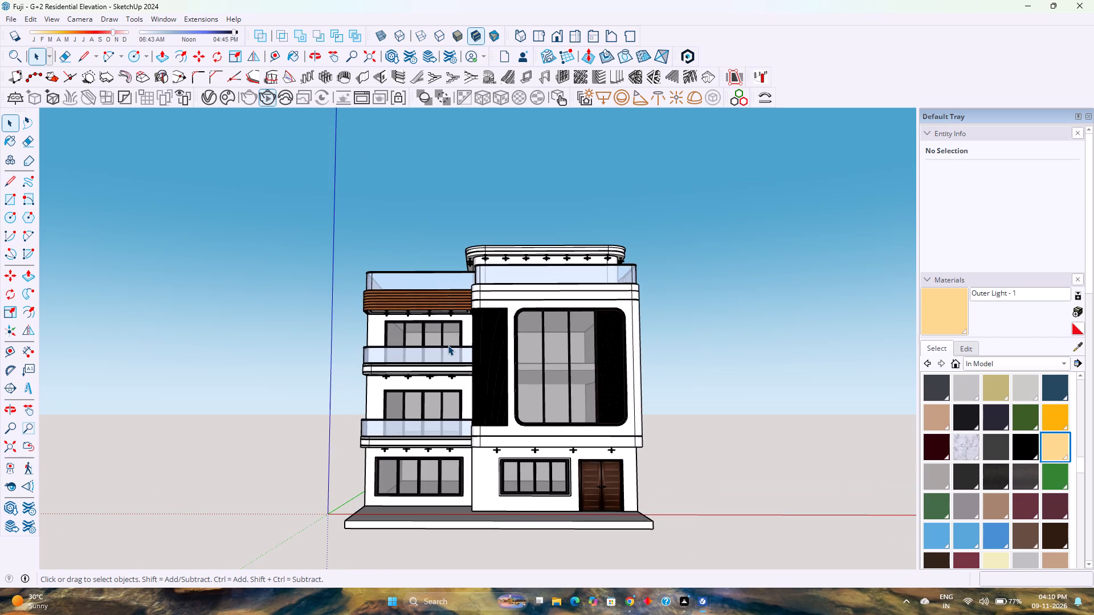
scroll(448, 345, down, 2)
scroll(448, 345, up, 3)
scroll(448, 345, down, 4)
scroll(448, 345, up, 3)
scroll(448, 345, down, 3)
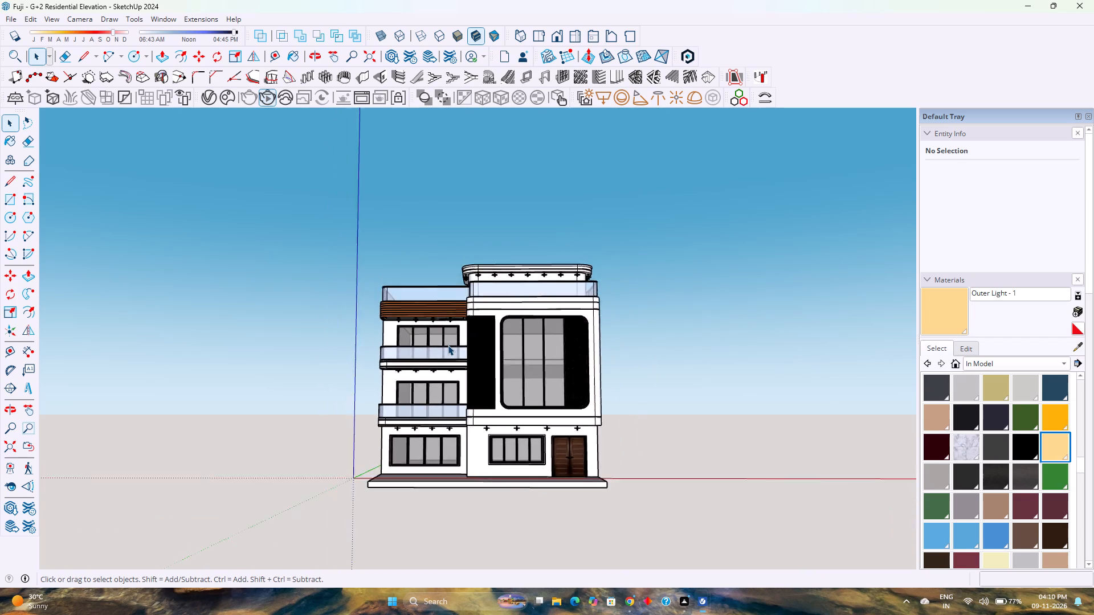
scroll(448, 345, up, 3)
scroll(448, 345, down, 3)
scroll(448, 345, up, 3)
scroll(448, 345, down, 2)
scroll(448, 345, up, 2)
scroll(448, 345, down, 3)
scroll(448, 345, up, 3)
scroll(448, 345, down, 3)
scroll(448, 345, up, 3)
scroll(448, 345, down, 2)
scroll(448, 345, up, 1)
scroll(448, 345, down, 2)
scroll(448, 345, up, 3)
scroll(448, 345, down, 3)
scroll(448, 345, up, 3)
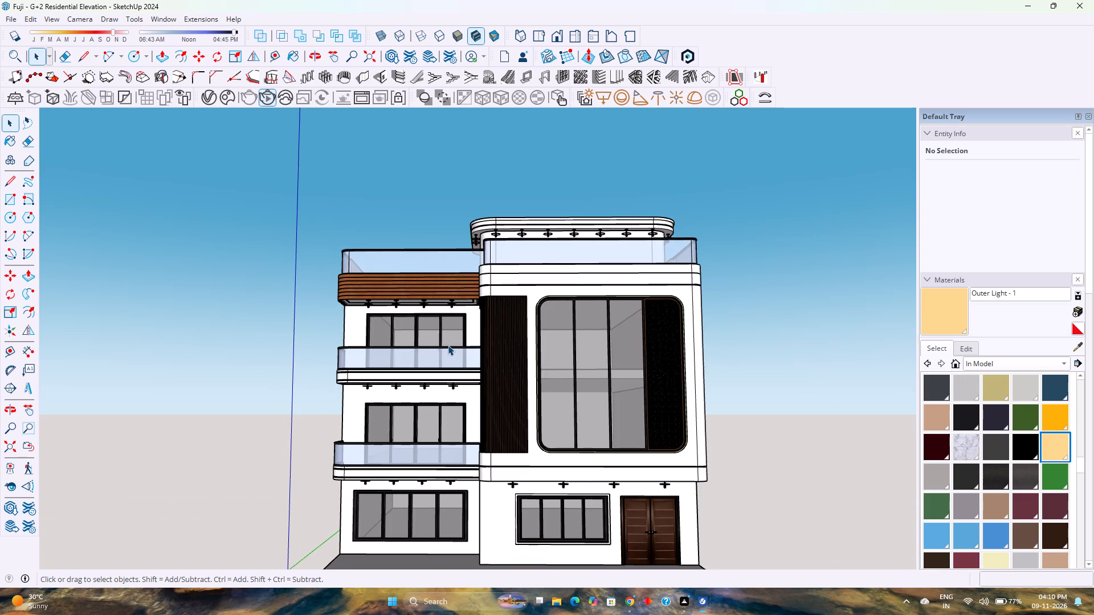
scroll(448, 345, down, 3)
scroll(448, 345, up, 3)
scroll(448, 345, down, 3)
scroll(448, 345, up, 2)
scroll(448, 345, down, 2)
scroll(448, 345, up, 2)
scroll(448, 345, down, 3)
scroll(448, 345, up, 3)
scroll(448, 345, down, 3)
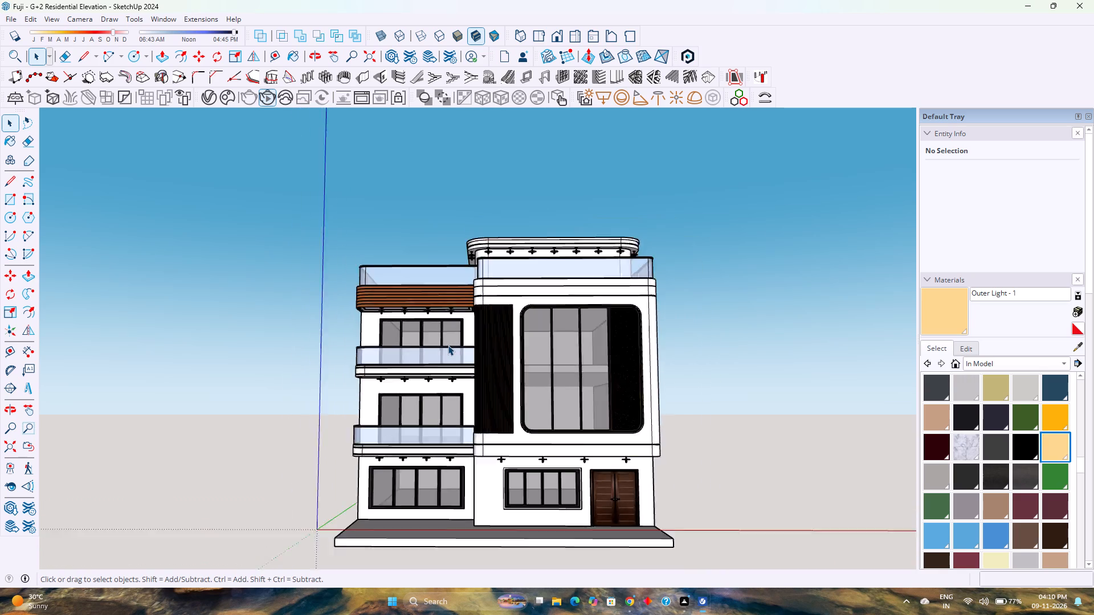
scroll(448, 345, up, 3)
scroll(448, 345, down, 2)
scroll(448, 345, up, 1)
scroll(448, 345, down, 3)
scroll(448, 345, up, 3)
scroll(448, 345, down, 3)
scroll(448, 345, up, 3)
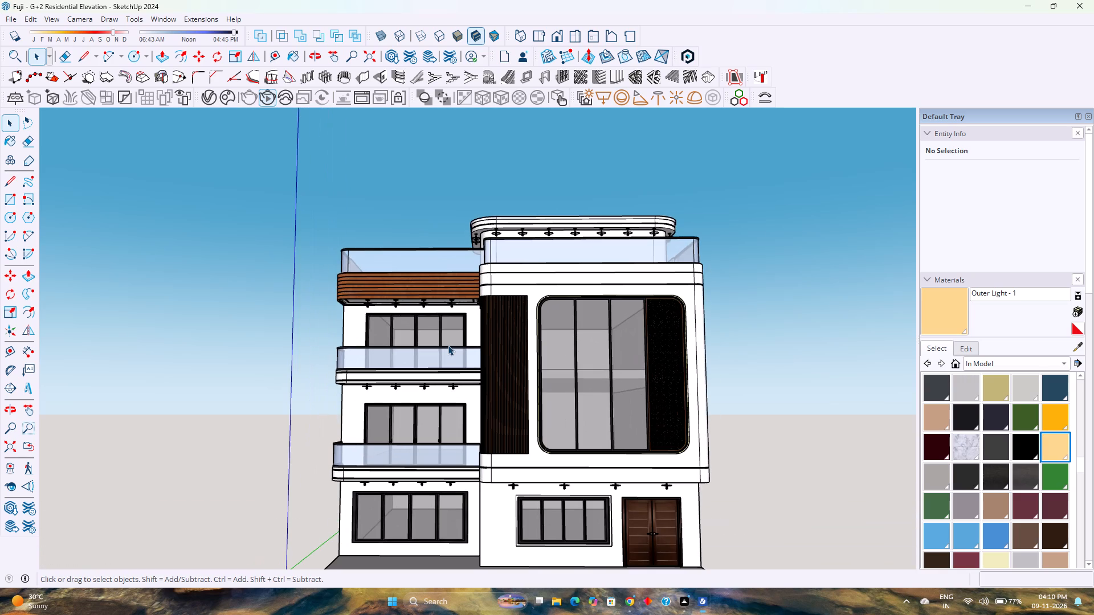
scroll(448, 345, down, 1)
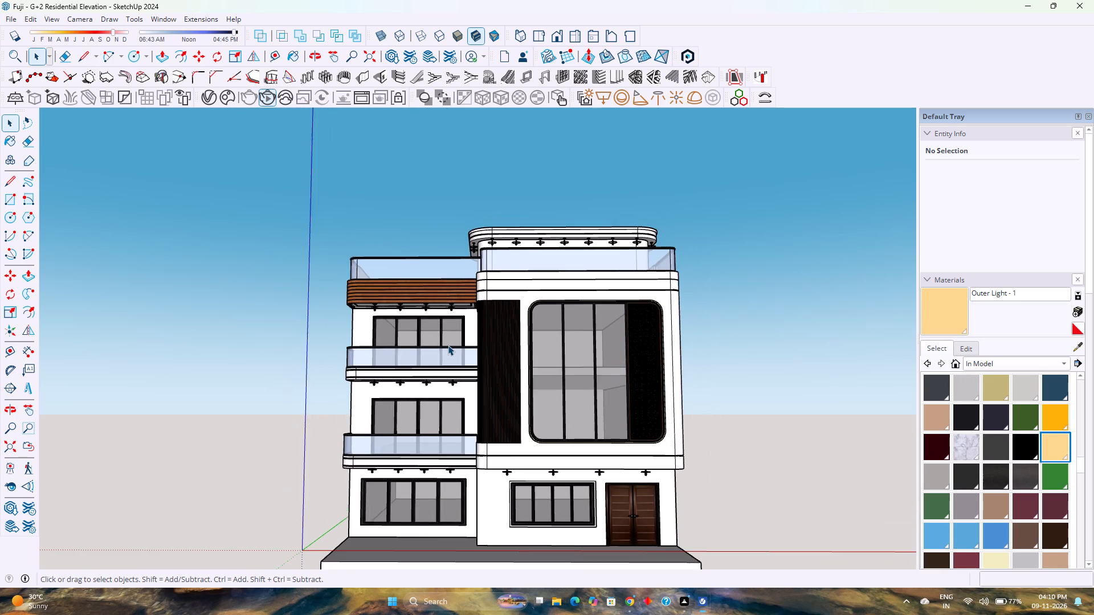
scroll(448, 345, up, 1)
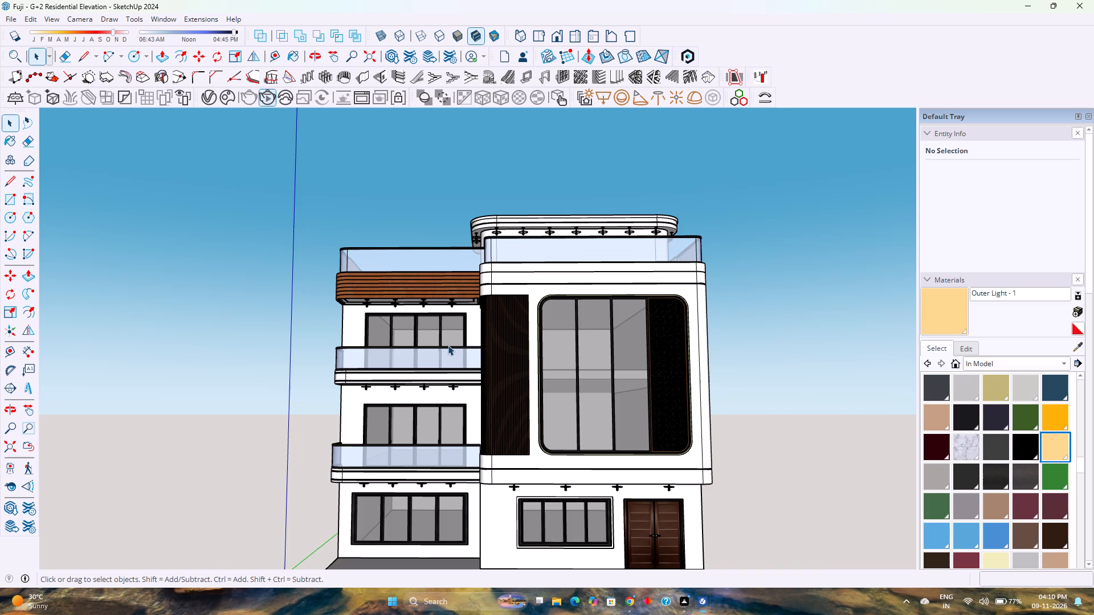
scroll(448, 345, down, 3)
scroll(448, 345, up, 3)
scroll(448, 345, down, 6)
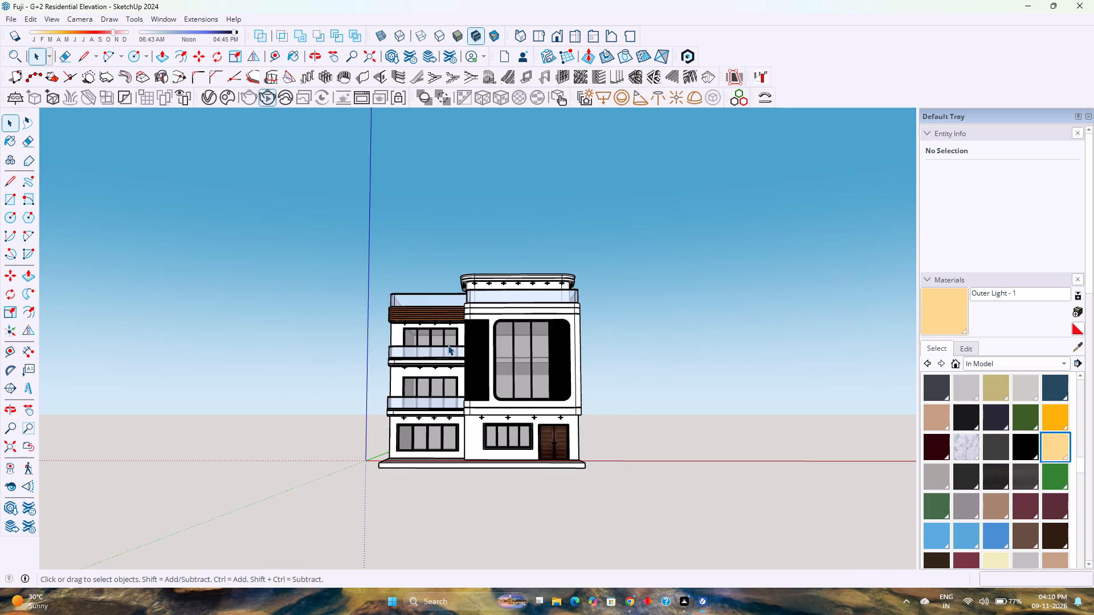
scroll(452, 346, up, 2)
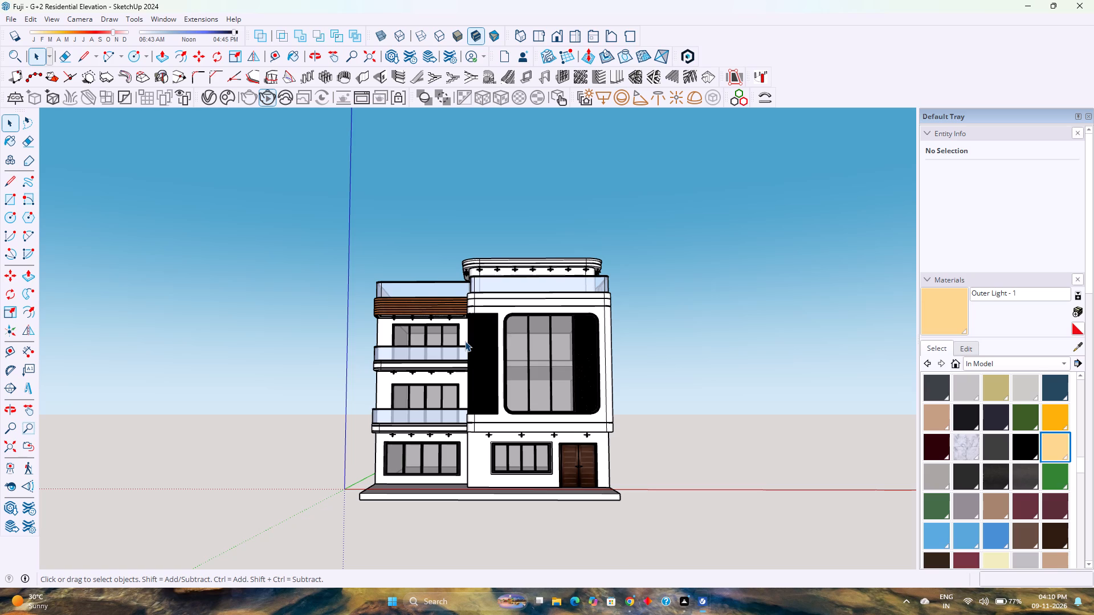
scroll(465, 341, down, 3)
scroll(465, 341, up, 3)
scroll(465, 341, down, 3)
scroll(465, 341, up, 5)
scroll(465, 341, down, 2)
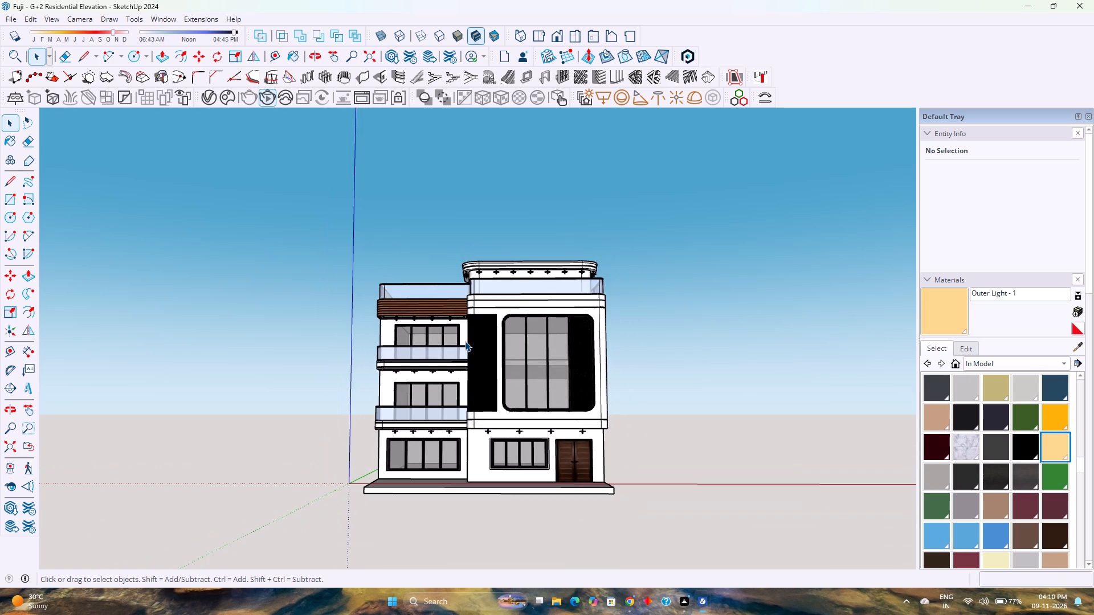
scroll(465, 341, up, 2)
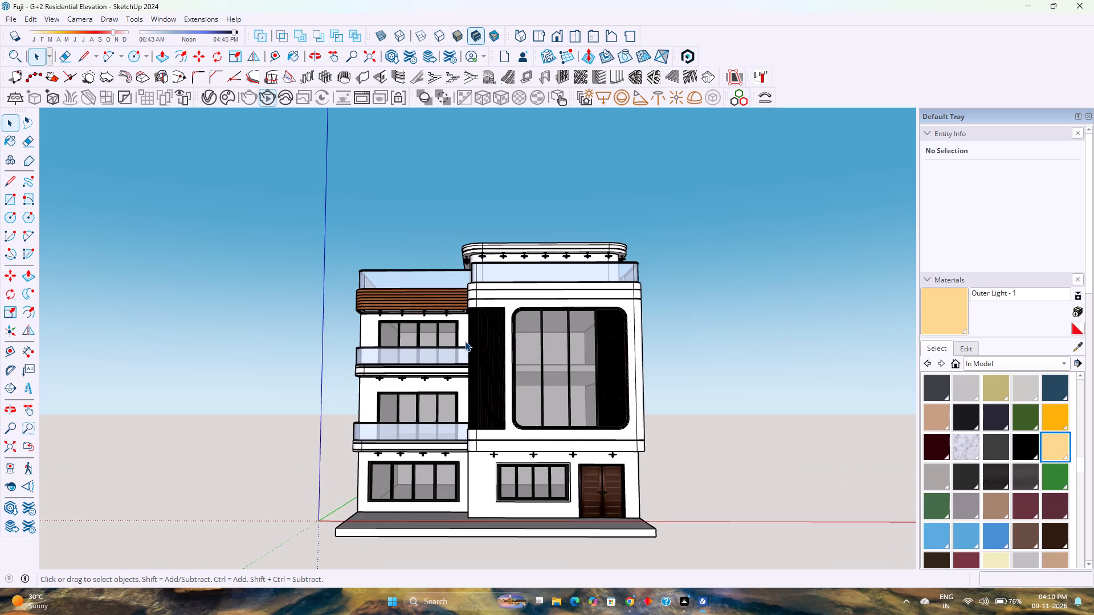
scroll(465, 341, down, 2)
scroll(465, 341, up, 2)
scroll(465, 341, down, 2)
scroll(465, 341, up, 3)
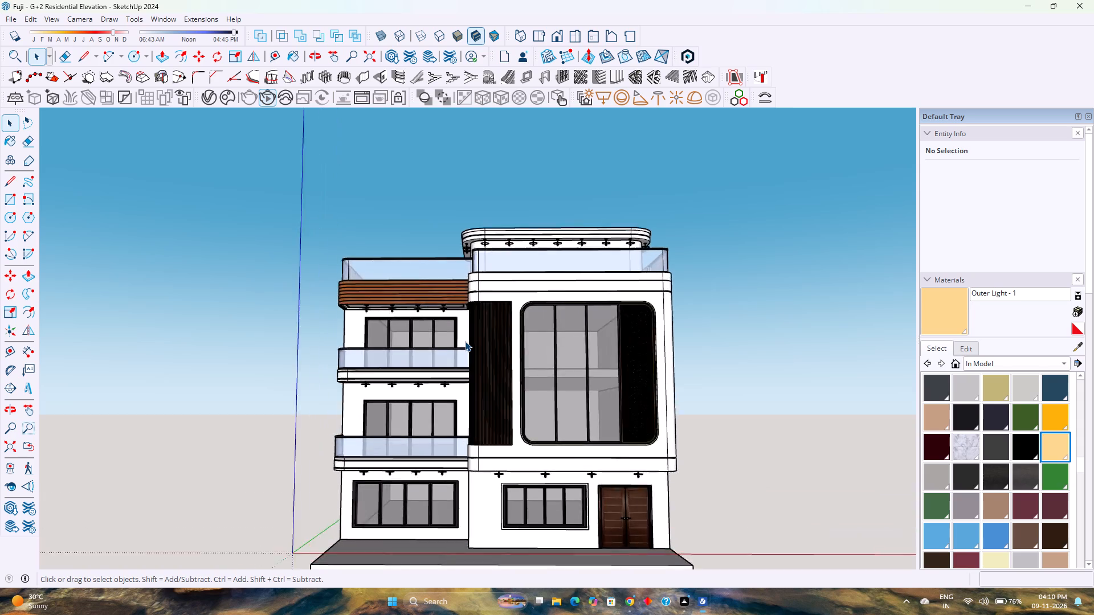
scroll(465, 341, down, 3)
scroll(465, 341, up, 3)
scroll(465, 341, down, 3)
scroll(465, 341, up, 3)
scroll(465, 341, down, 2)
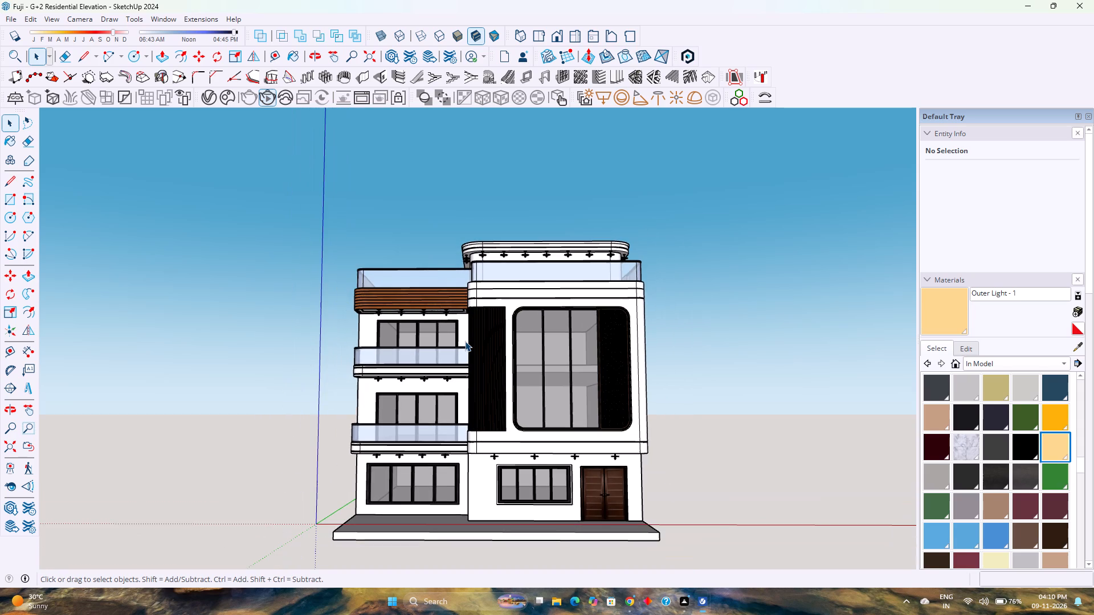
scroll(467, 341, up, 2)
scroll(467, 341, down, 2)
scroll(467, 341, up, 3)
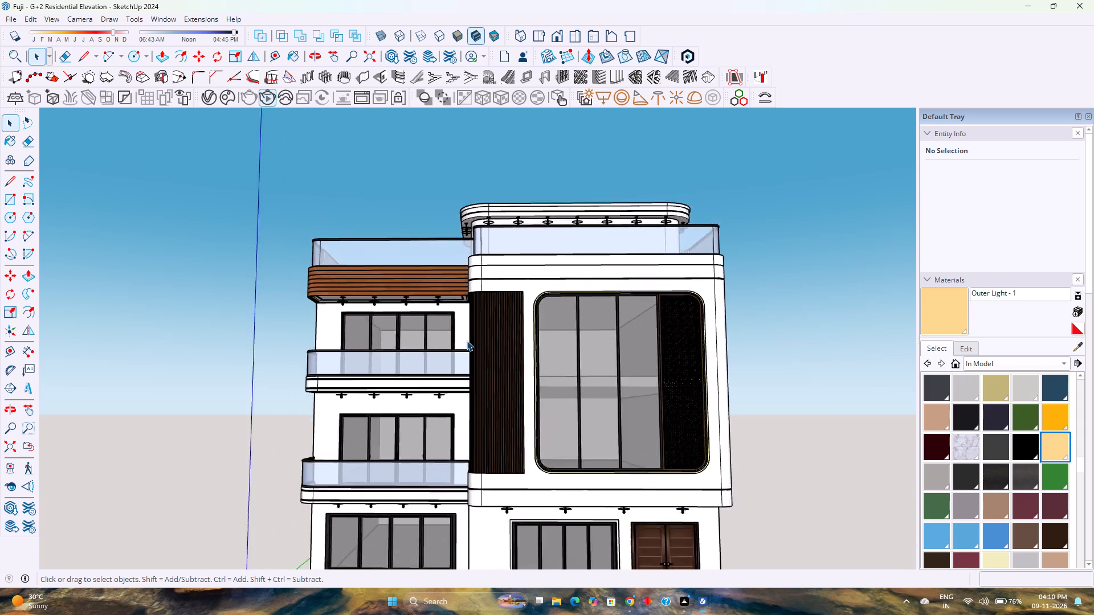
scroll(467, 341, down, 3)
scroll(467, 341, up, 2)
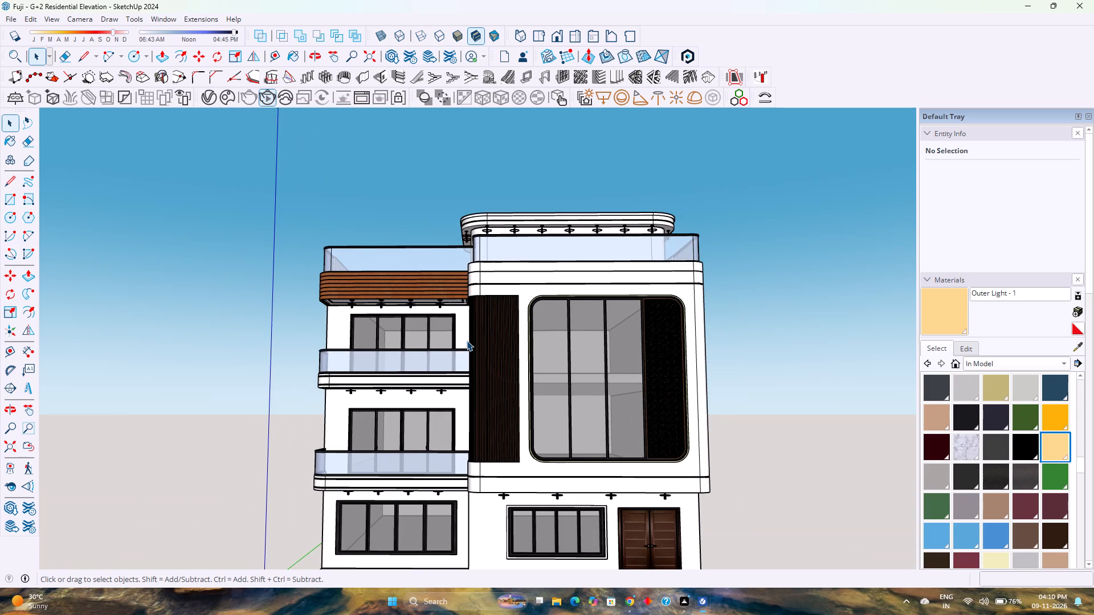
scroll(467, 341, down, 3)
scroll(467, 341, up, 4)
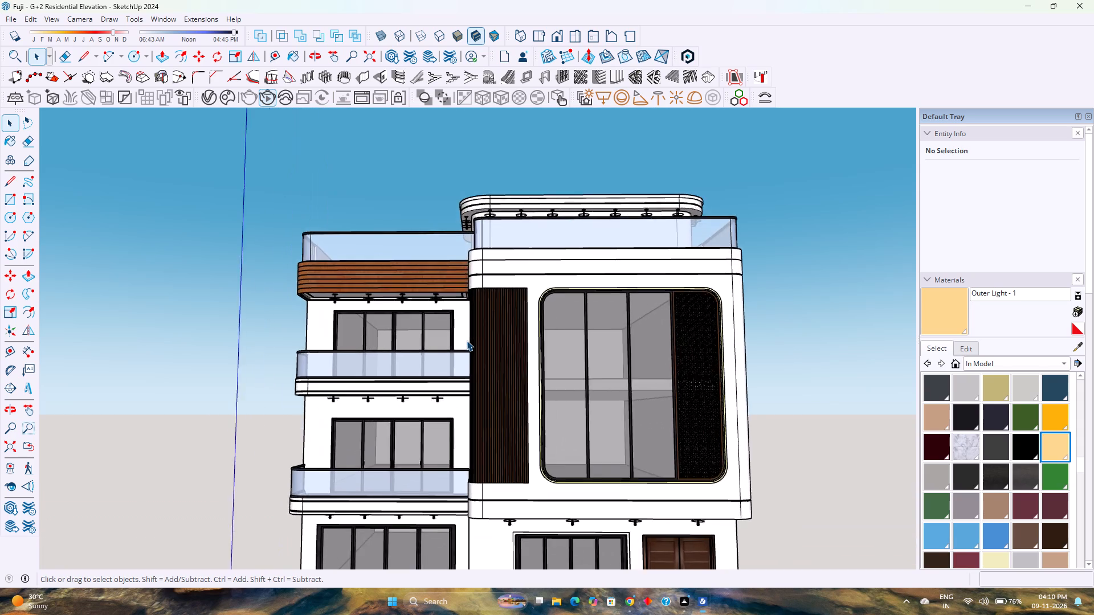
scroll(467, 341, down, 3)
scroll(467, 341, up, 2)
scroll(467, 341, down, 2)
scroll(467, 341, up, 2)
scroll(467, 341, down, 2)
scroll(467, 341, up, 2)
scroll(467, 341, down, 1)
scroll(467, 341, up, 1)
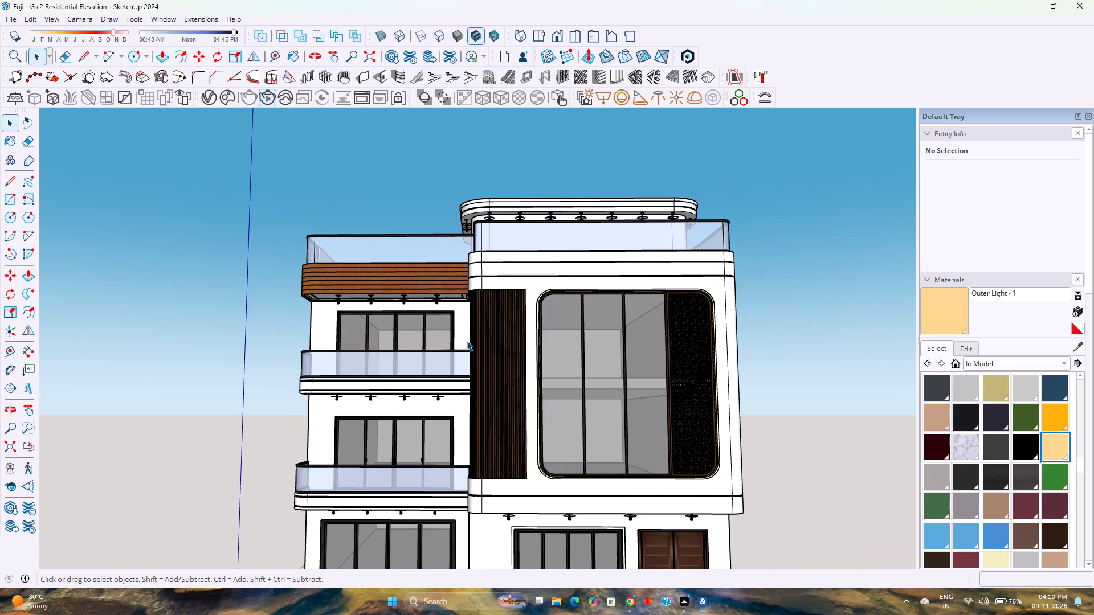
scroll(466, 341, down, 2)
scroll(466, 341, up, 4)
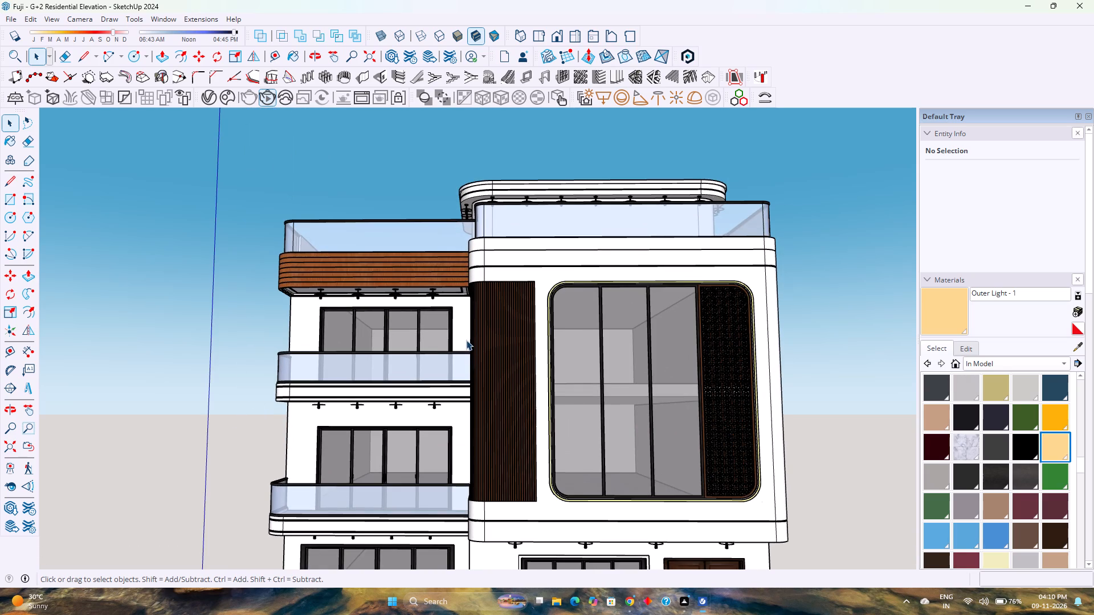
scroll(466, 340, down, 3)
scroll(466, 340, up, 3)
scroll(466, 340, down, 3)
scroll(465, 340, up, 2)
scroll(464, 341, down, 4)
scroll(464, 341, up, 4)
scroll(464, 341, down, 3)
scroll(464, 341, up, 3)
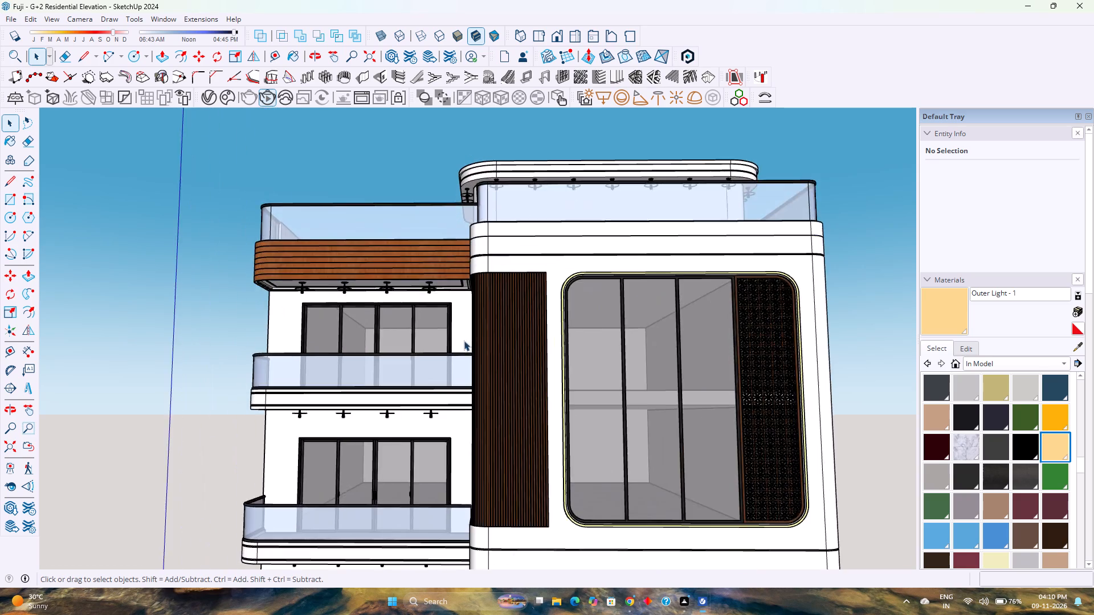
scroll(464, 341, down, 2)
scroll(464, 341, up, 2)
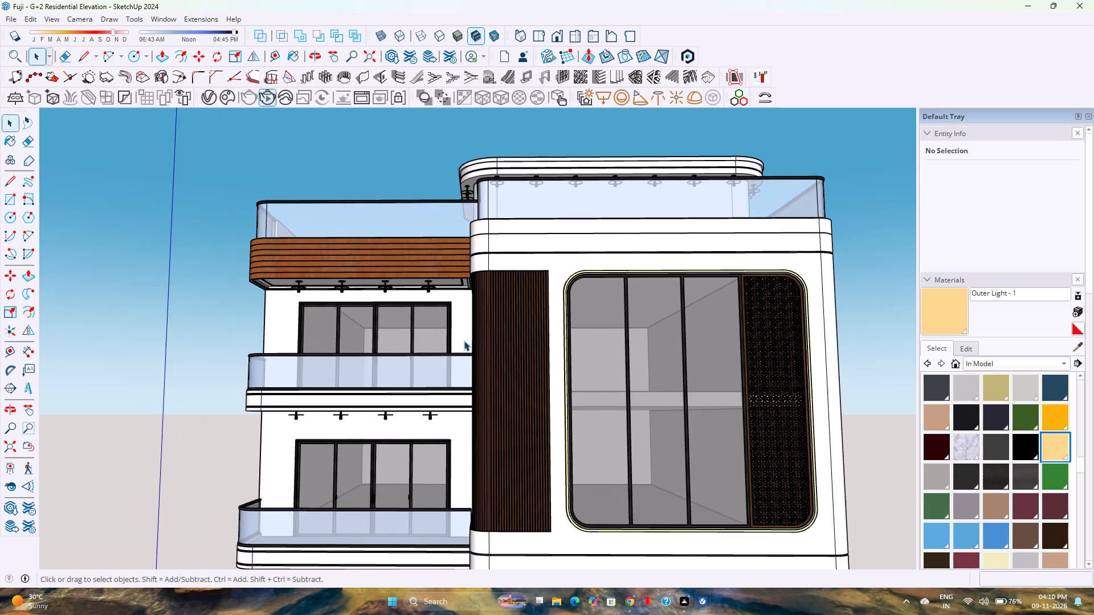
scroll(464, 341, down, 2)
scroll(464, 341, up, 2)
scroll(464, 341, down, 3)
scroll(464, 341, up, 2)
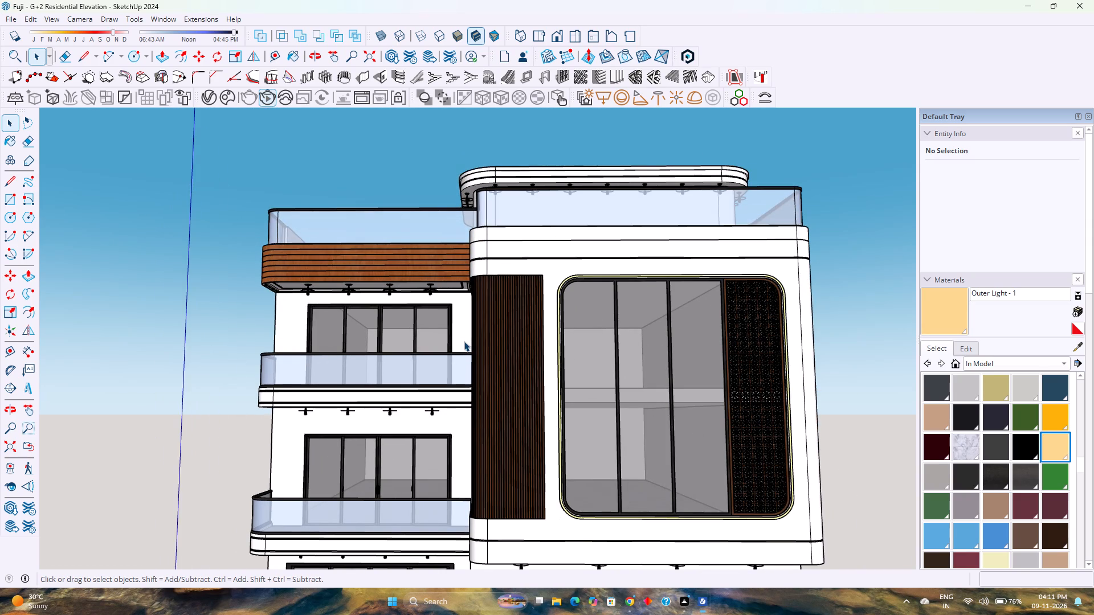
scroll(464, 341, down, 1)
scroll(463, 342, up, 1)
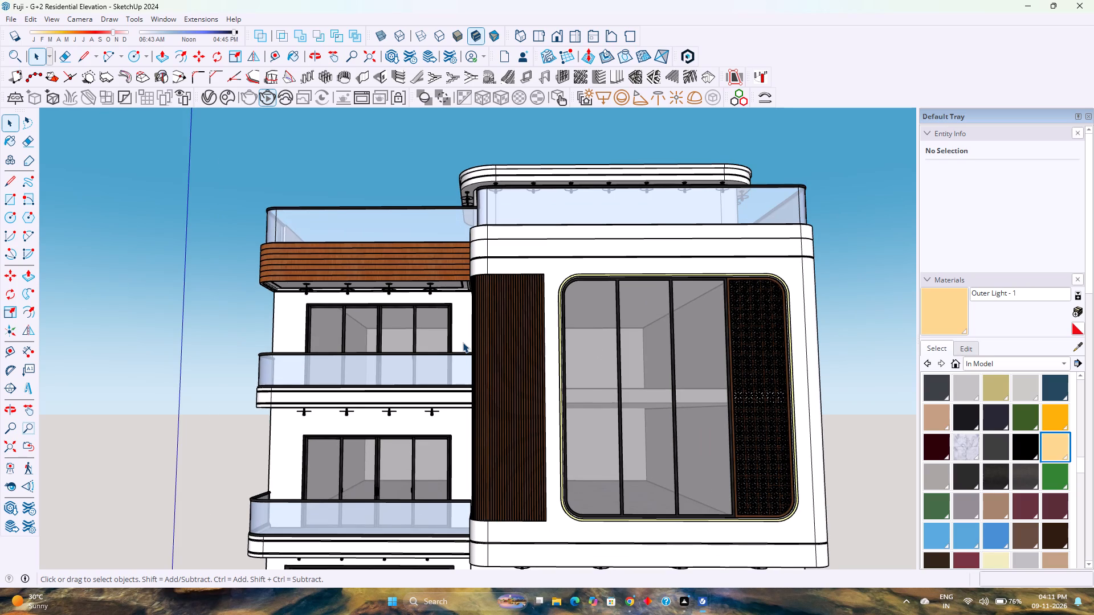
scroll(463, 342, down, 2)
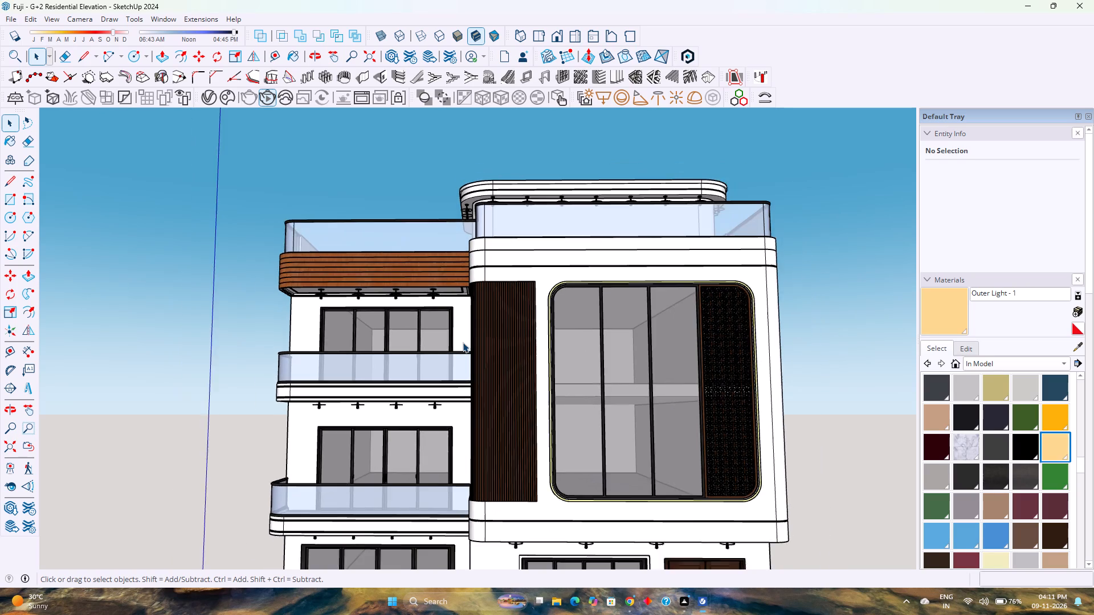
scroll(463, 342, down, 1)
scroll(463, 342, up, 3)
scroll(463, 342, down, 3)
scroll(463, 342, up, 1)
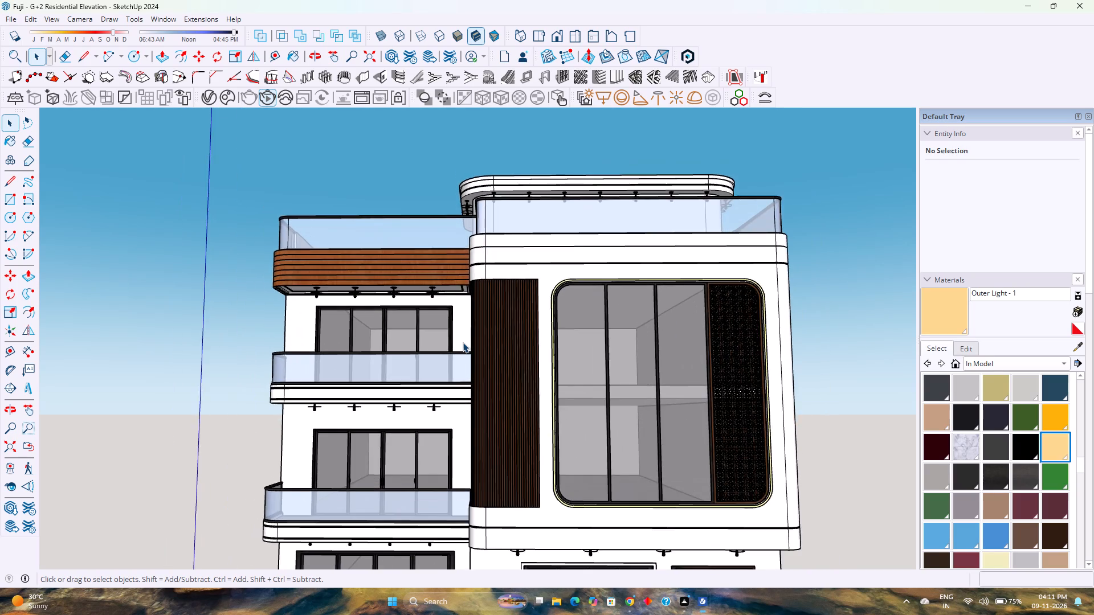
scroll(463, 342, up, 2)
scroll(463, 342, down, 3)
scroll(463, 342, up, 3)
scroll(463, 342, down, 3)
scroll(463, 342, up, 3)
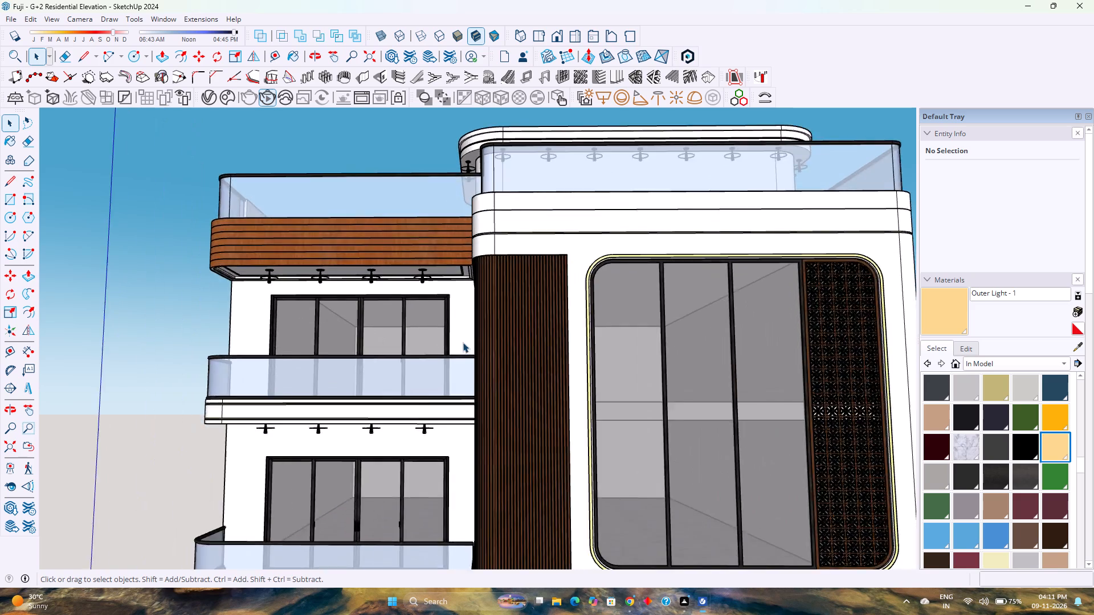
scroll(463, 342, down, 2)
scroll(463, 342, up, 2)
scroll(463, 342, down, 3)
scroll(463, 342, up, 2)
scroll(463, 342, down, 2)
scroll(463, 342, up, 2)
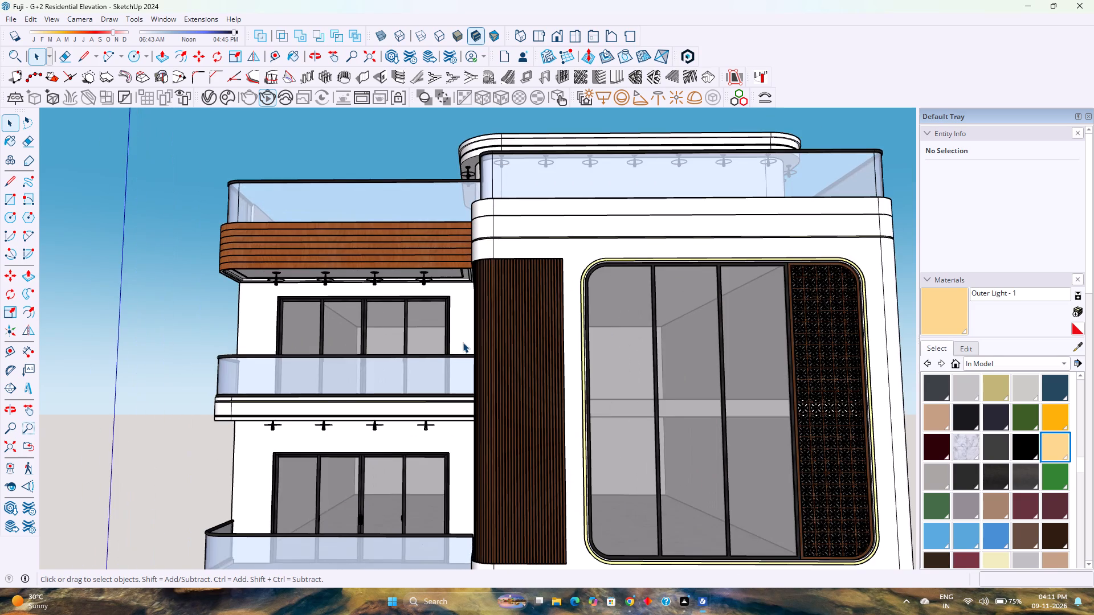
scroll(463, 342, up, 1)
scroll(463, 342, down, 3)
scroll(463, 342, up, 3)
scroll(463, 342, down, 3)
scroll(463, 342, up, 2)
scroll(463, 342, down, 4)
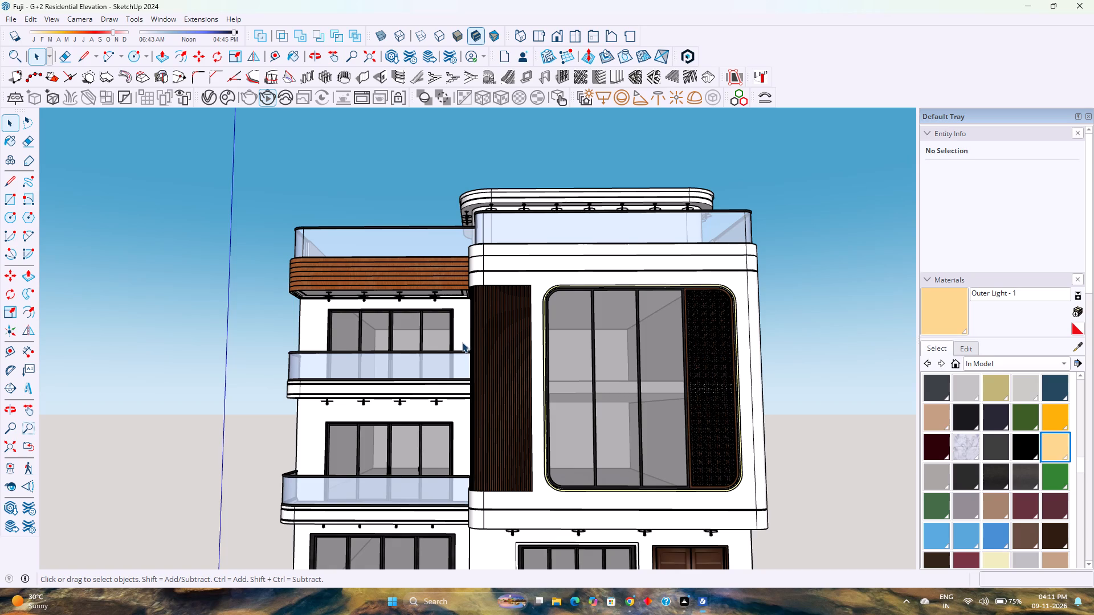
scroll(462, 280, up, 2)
Open the building group and select the rooftop room's wall group beneath the rounded slab.
middle_drag(462, 281, 479, 356)
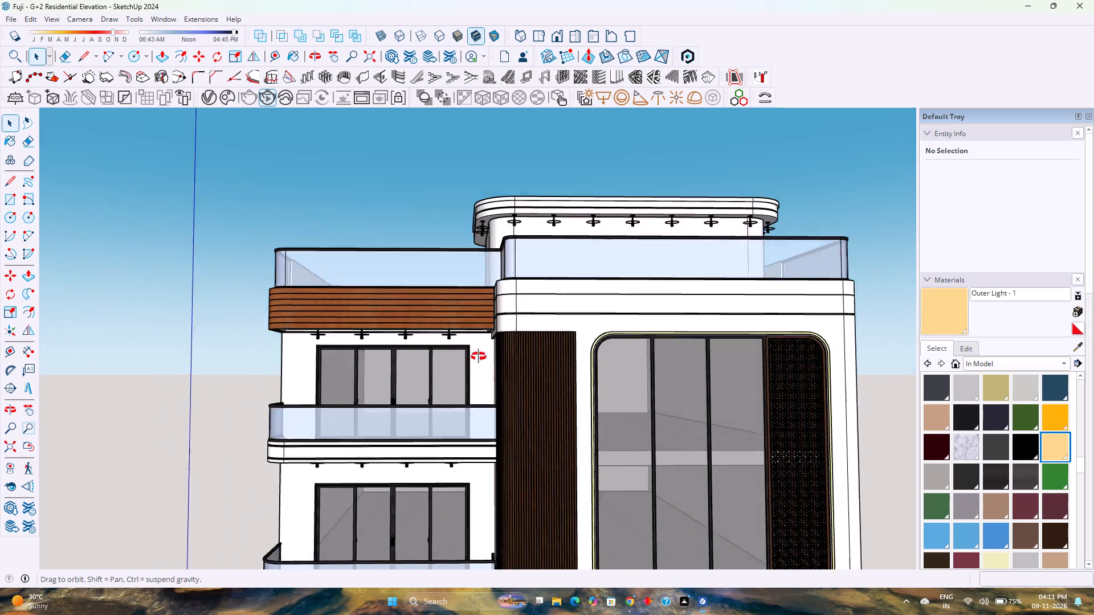
middle_drag(479, 356, 481, 408)
scroll(485, 375, down, 4)
scroll(485, 375, up, 1)
click(497, 371)
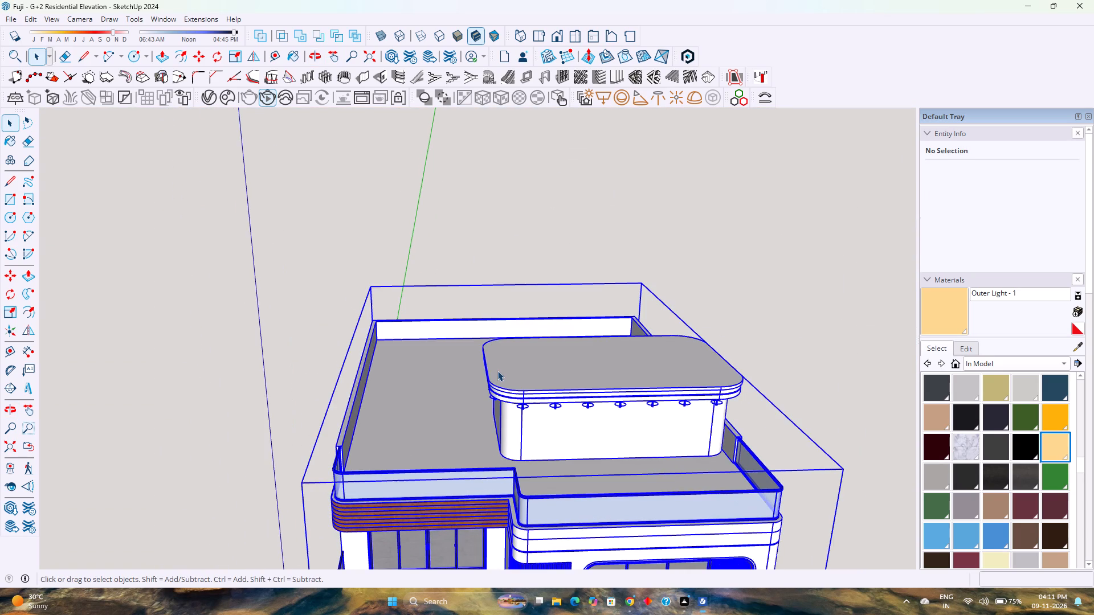
double_click(497, 371)
scroll(496, 372, up, 3)
click(496, 372)
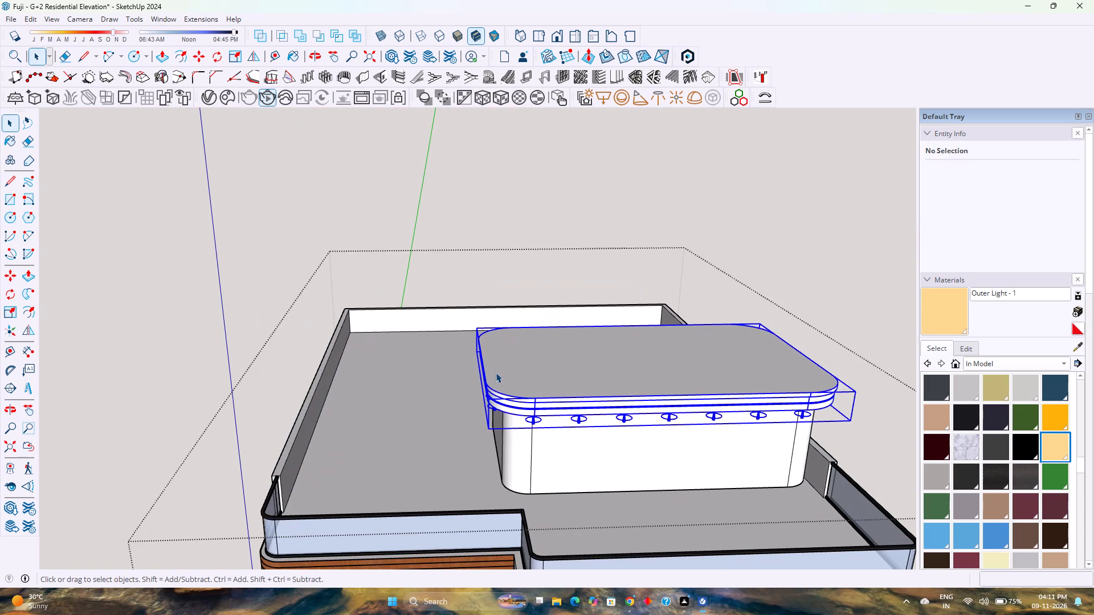
click(512, 448)
Place a Tape Measure guide 15'5" from the rooftop slab's side edge, along the red axis toward the terrace's side parapet.
middle_drag(437, 414, 448, 453)
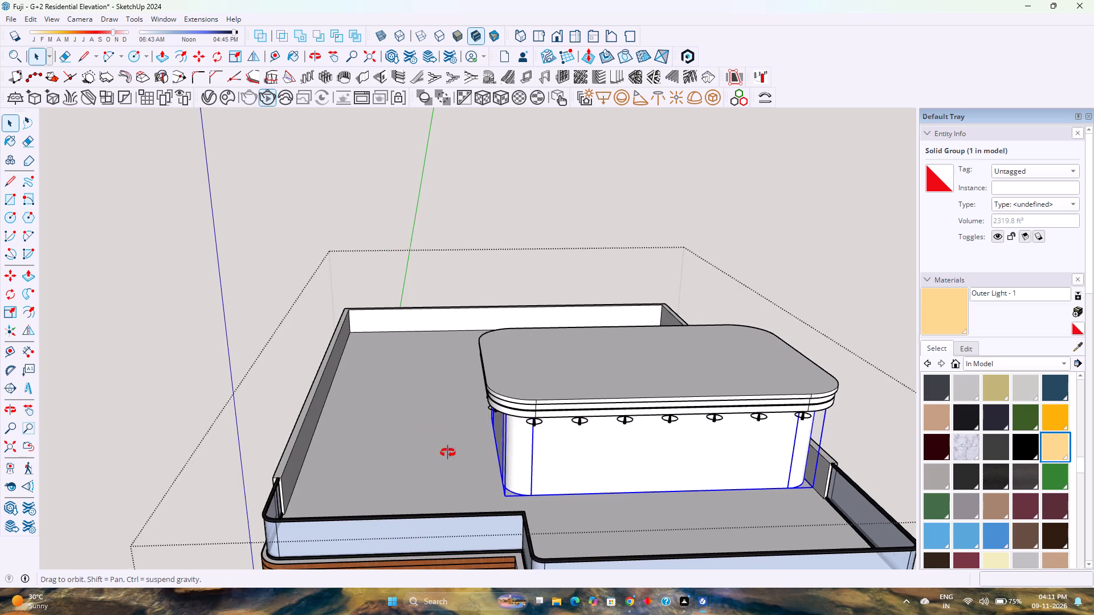
middle_drag(448, 453, 454, 499)
middle_click(454, 499)
middle_click(454, 499)
scroll(459, 478, down, 4)
scroll(473, 345, up, 5)
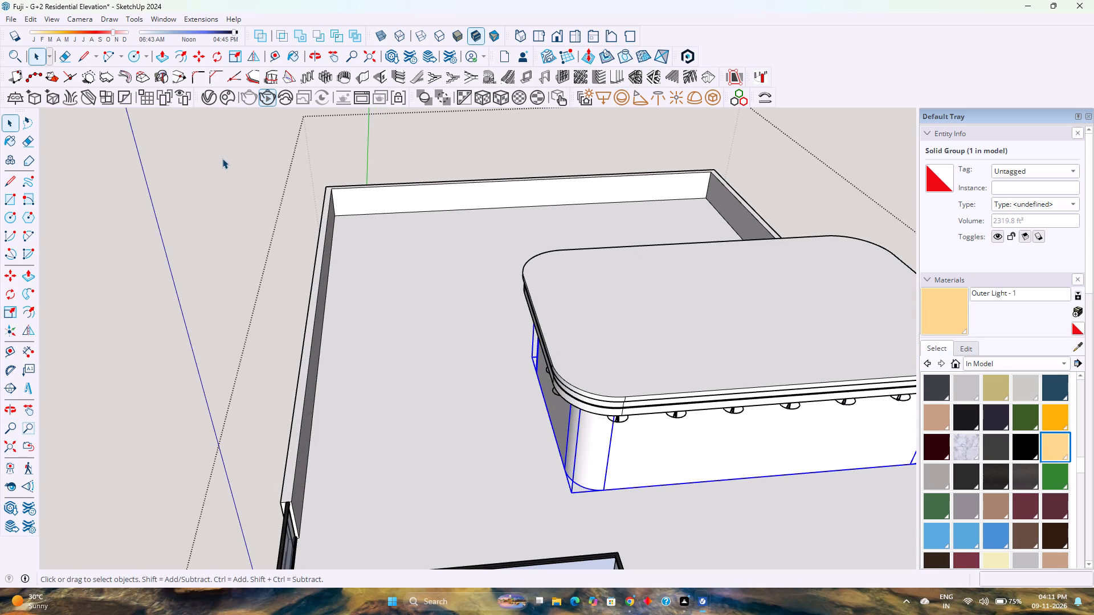
click(269, 54)
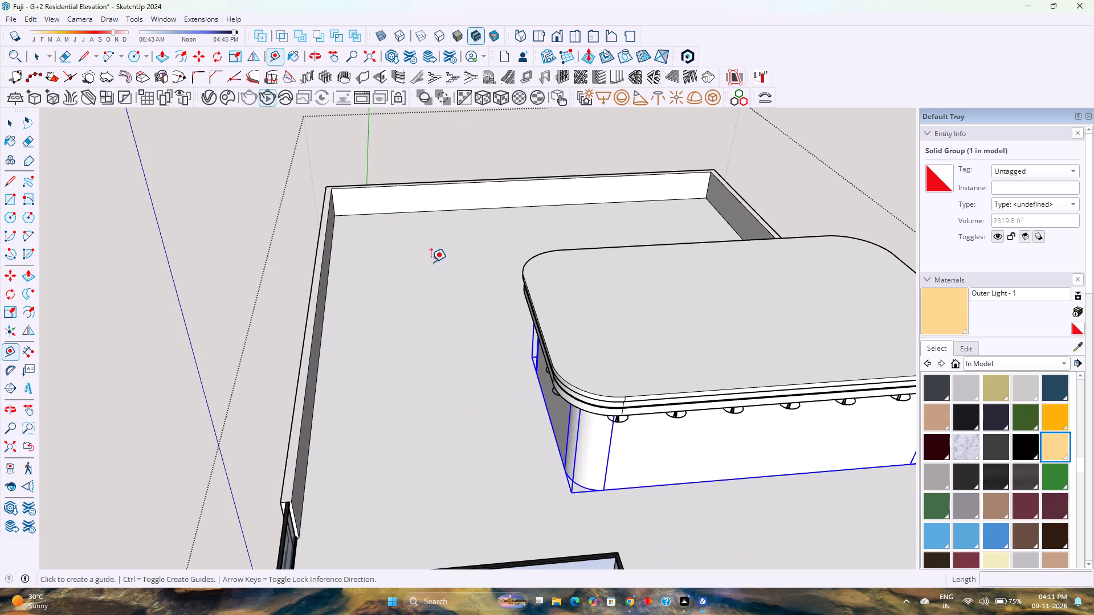
click(541, 319)
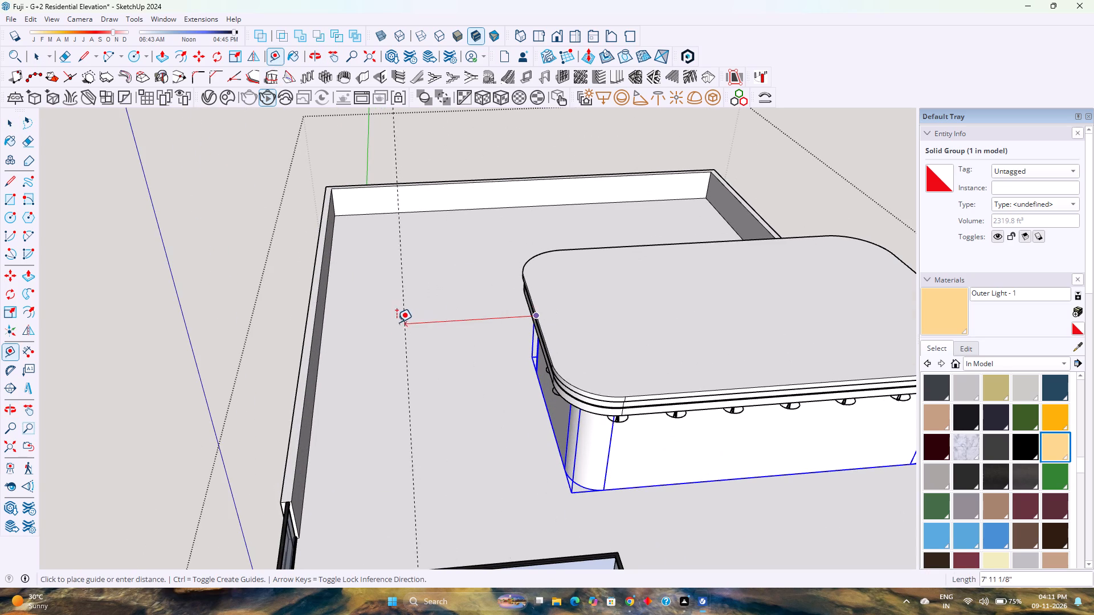
key(Right)
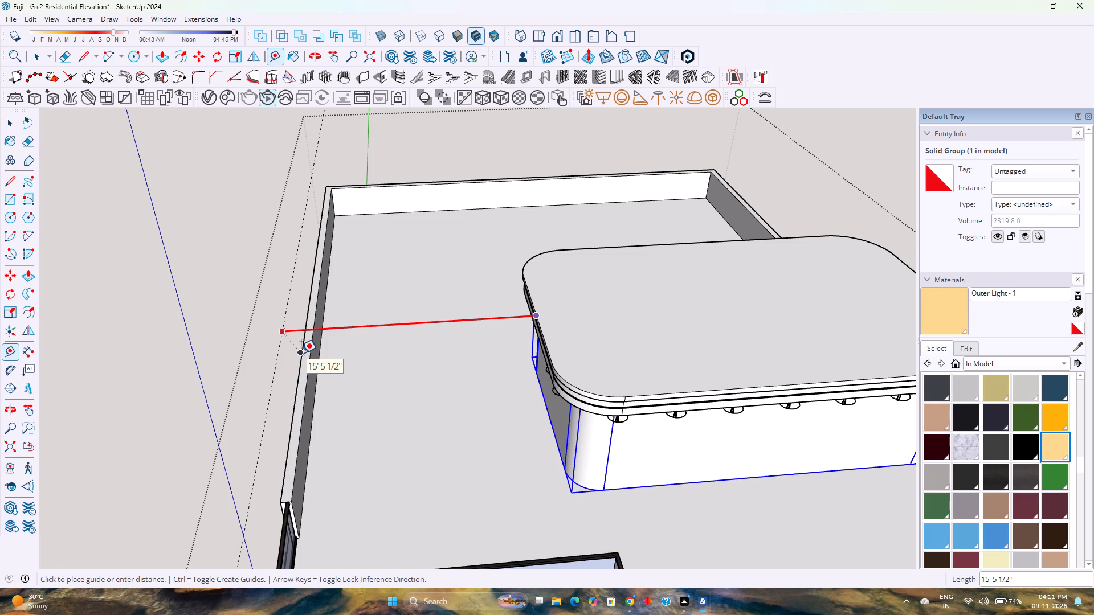
text(15'5")
key(Return)
scroll(301, 356, down, 4)
middle_drag(313, 360, 325, 364)
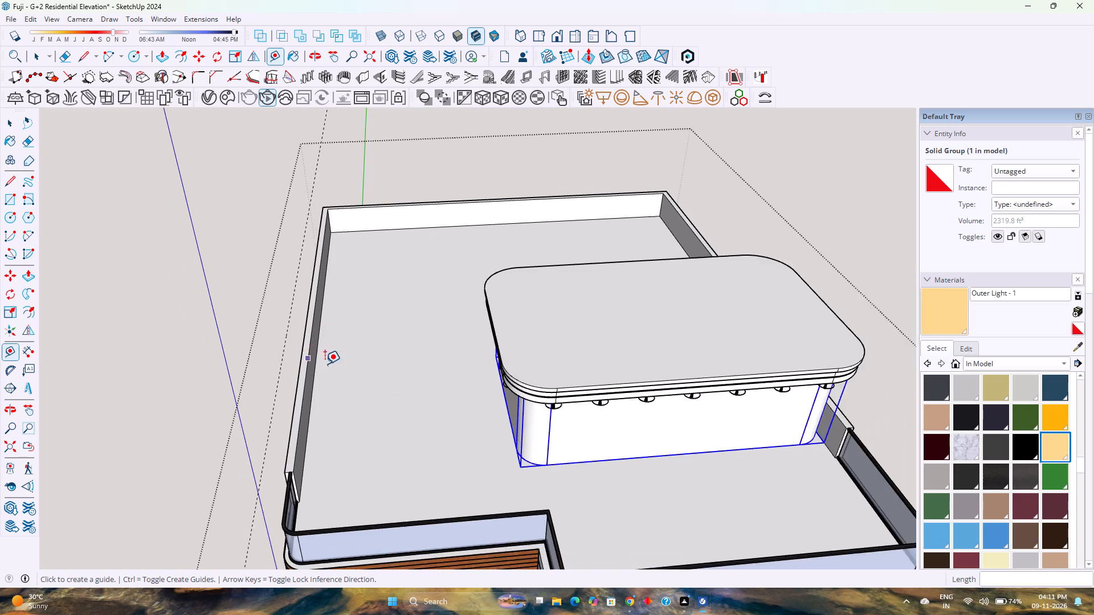
middle_drag(325, 364, 581, 415)
middle_click(581, 415)
scroll(582, 407, down, 2)
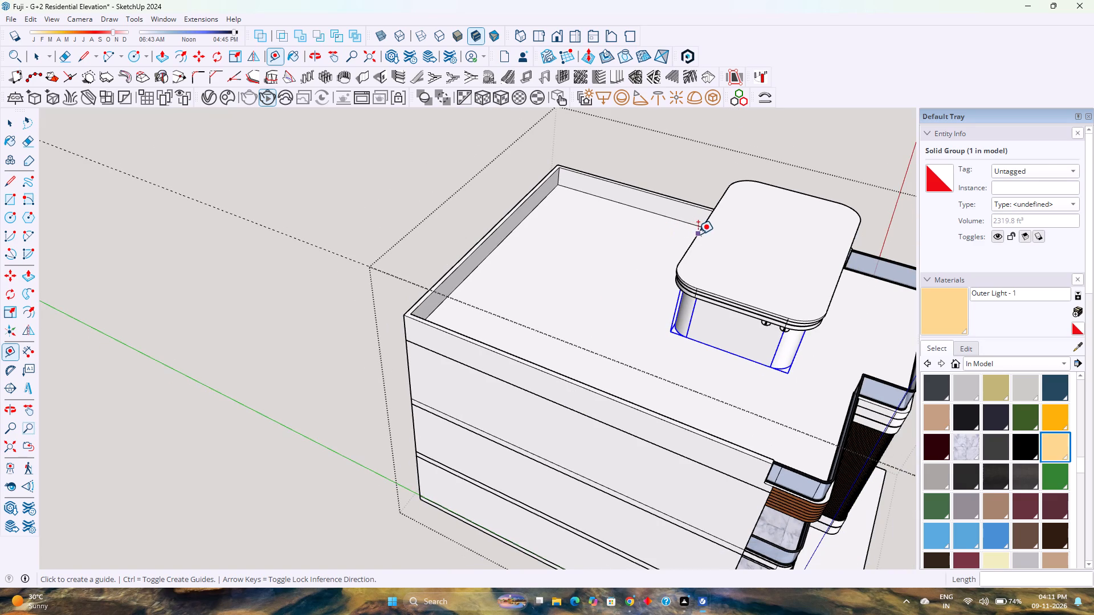
Place Tape Measure guides along the rooftop slab's rear edge and 16'7" away along its front edge, both parallel to the red axis.
click(699, 234)
click(685, 252)
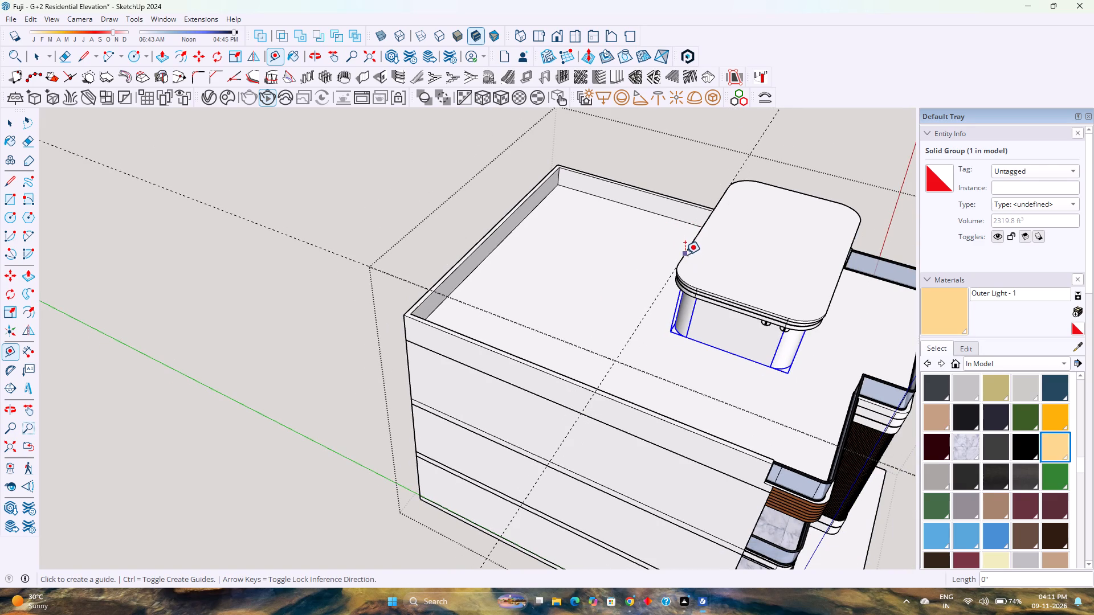
click(695, 244)
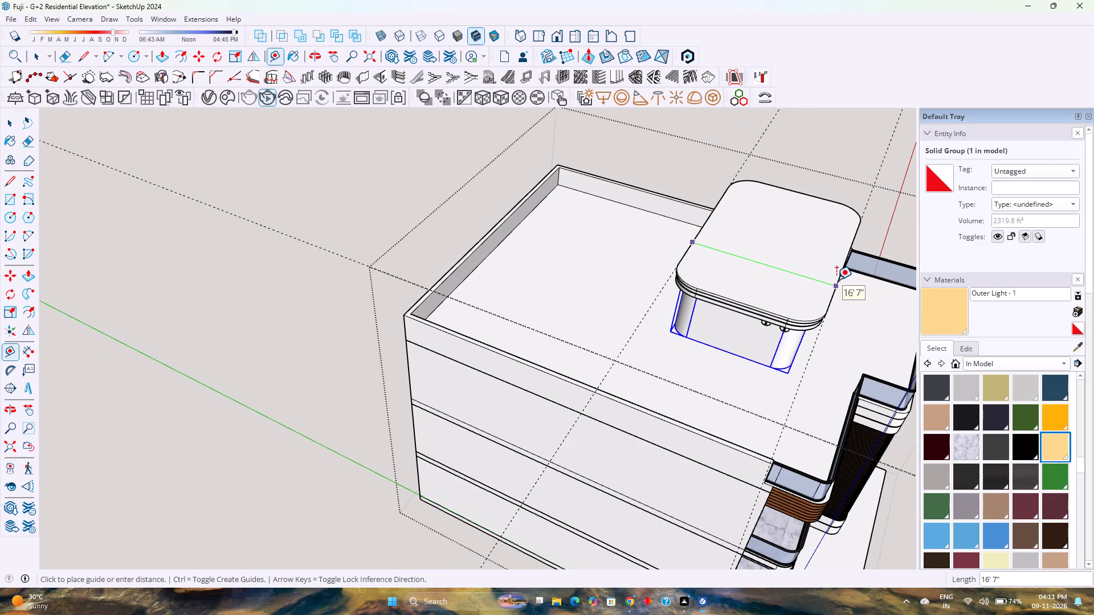
click(836, 280)
Place a guide 15' from the guide at the terrace's side parapet, along the red axis toward the rooftop room.
middle_drag(803, 294, 720, 337)
middle_click(718, 336)
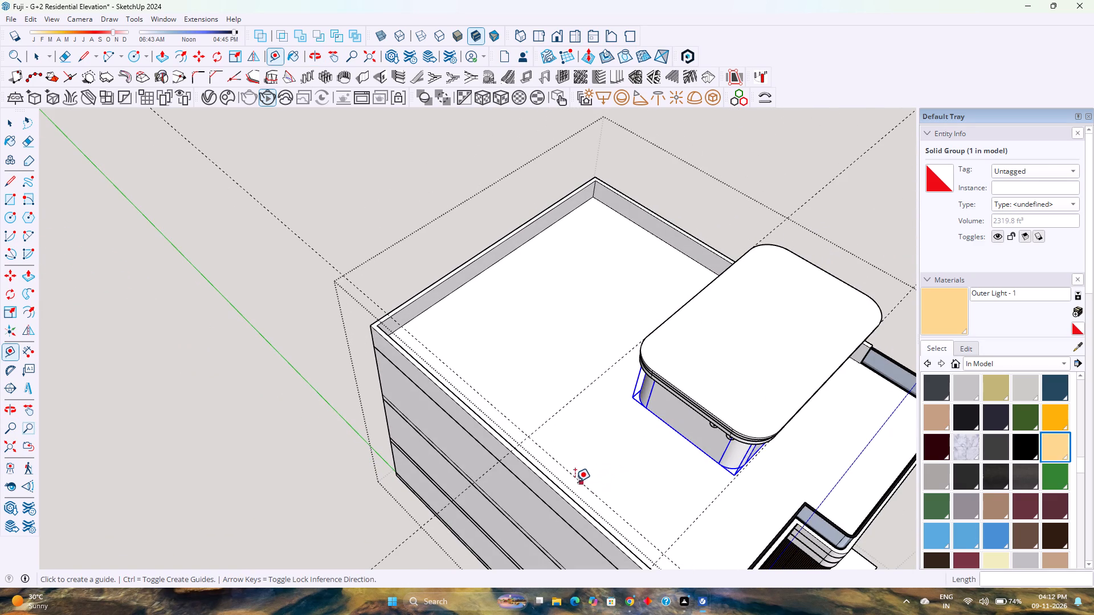
click(569, 478)
key(Escape)
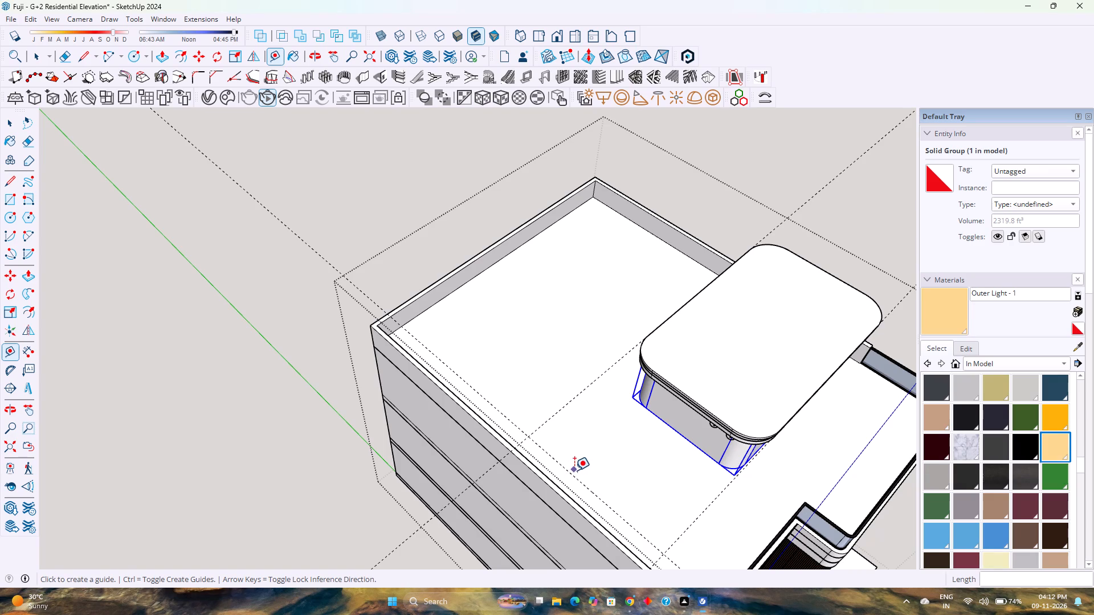
click(572, 474)
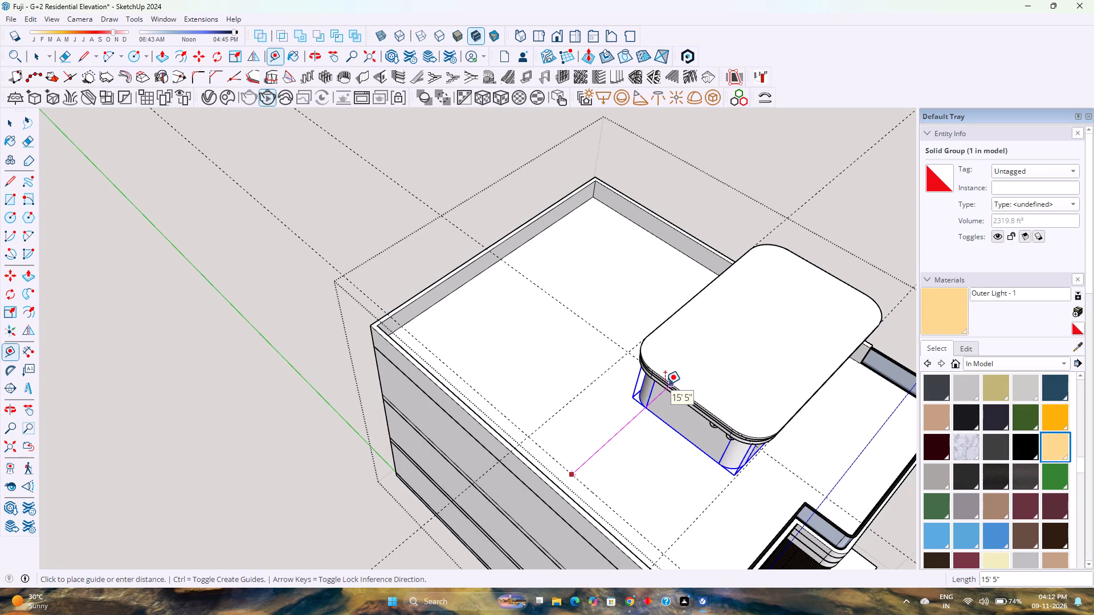
scroll(650, 384, up, 5)
middle_click(653, 384)
middle_drag(620, 374, 589, 361)
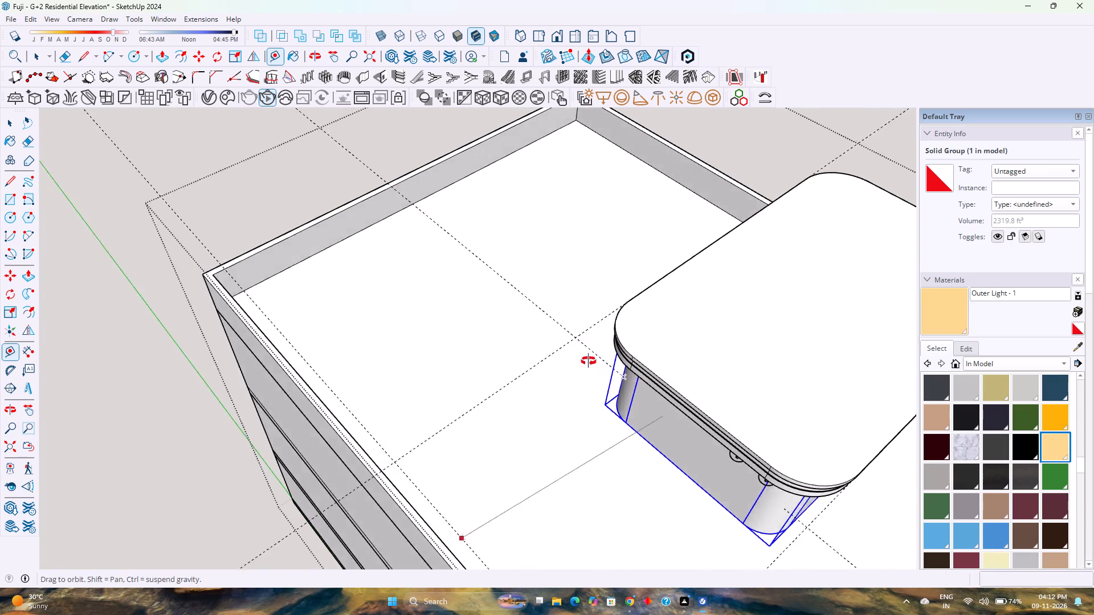
middle_drag(589, 361, 587, 361)
middle_click(587, 361)
middle_click(587, 361)
key(Right)
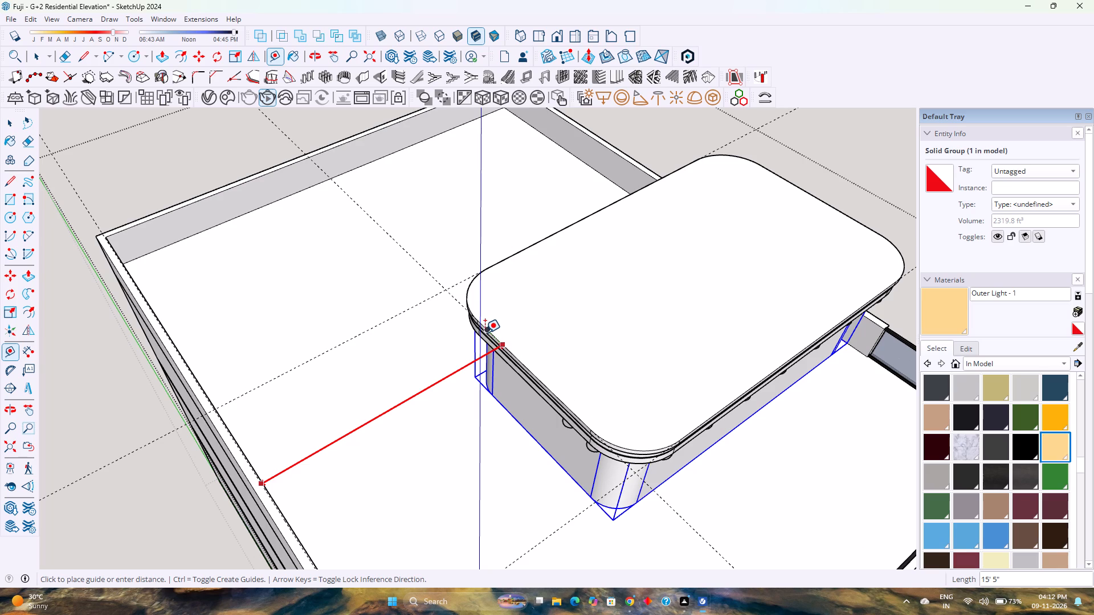
text(15')
key(Return)
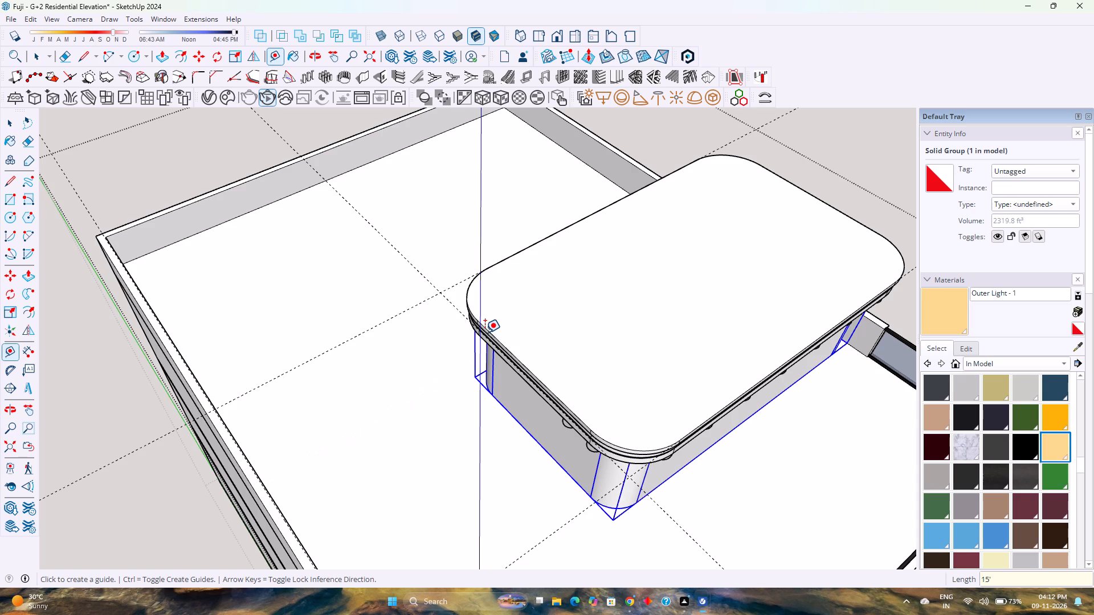
Start a rectangle at the intersection of the guides by the terrace's side parapet, level with the rooftop slab's rear edge.
scroll(381, 362, down, 8)
middle_click(389, 376)
middle_drag(384, 377, 258, 362)
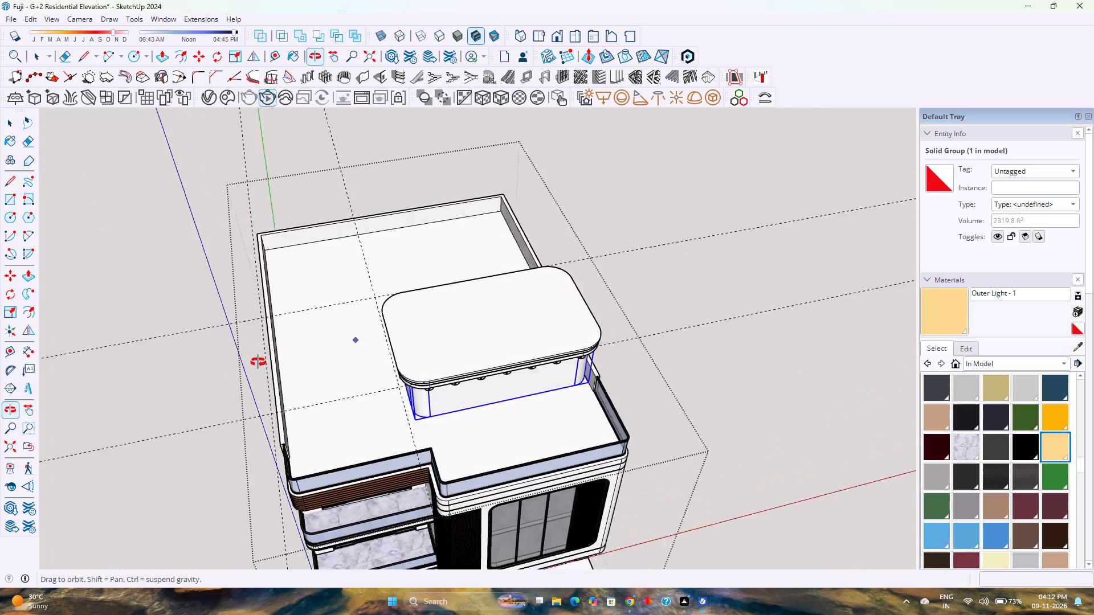
middle_drag(258, 362, 257, 362)
middle_click(253, 362)
scroll(281, 341, up, 4)
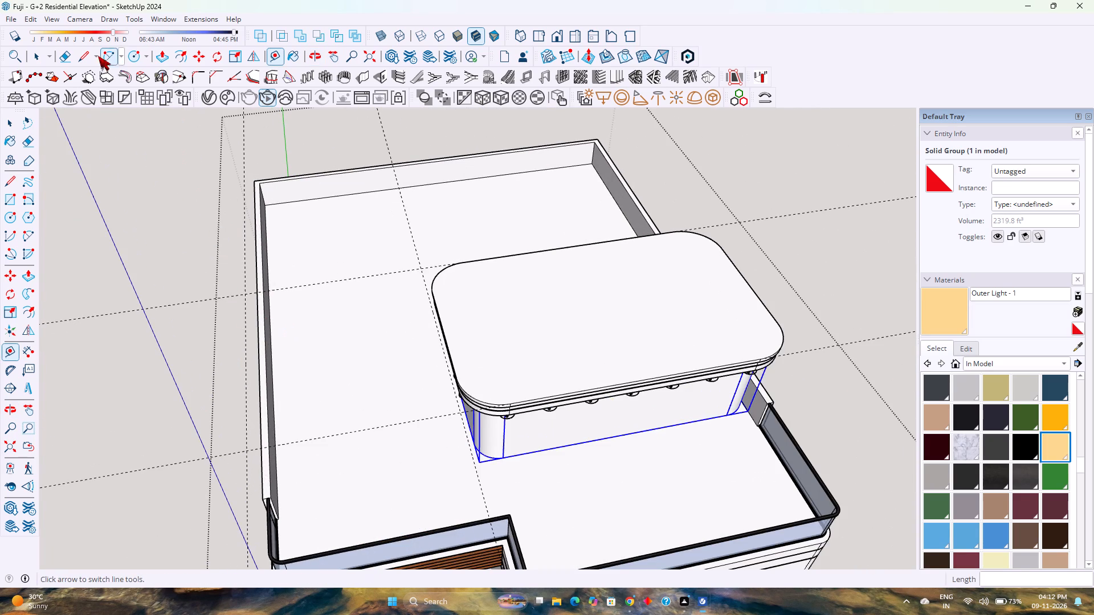
key(r)
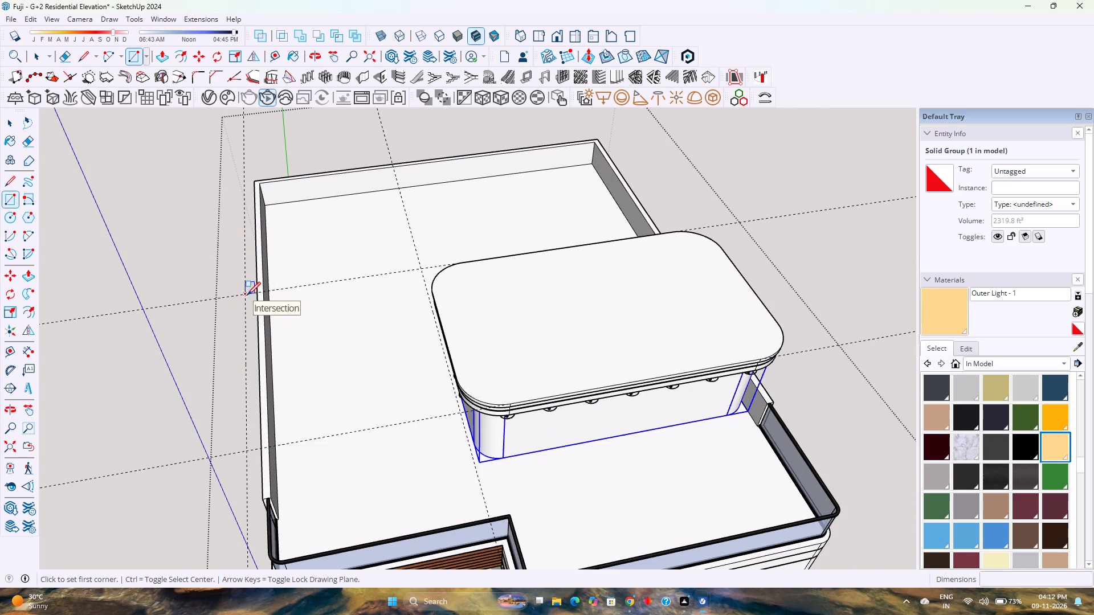
Draw the 15'-wide rectangle between the guide intersections at the terrace's side parapet and the rooftop room's front corner.
click(247, 295)
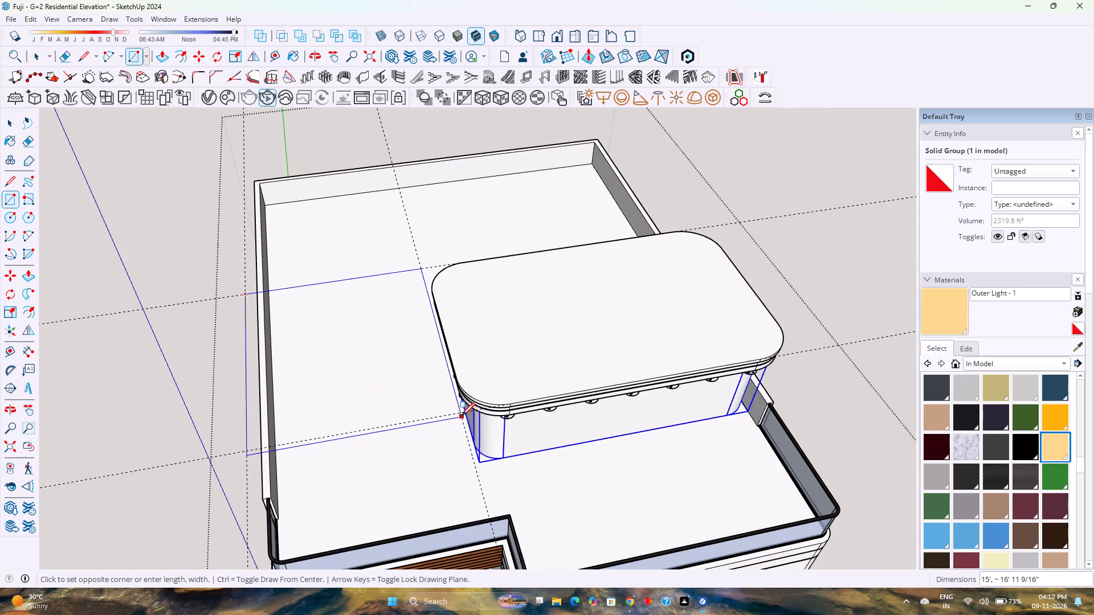
click(461, 414)
key(space)
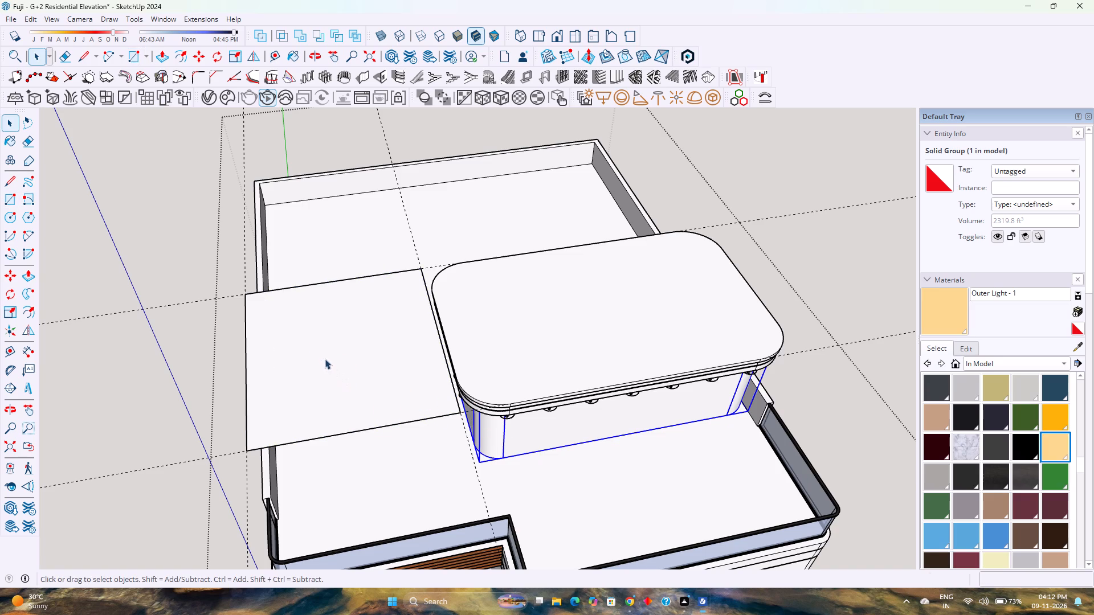
Make the rectangle's face and edges a group and open the group for editing.
double_click(308, 337)
right_click(308, 337)
click(367, 122)
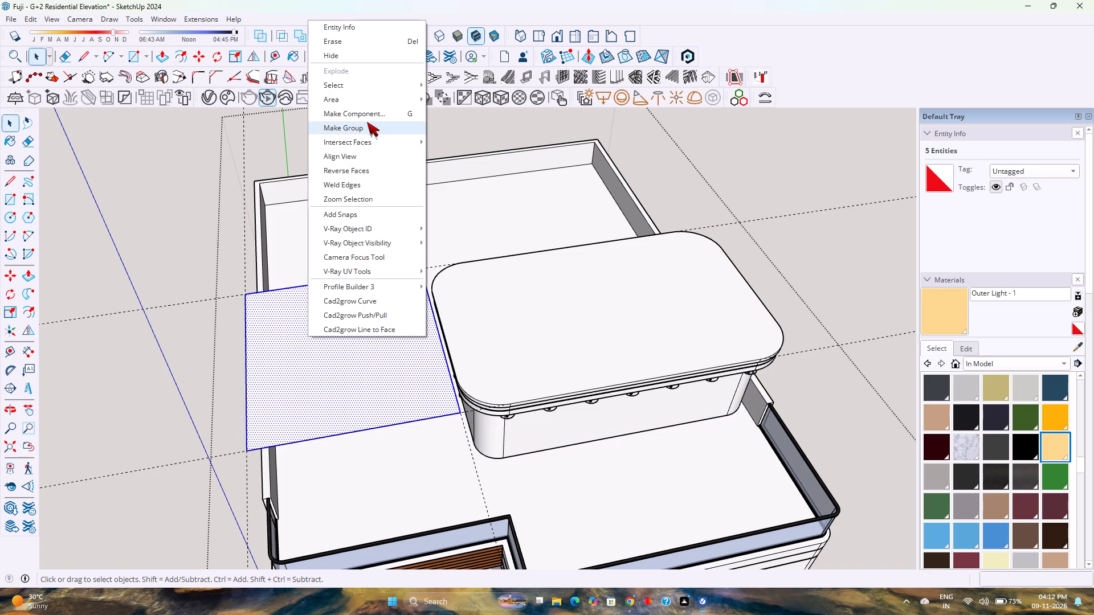
double_click(352, 326)
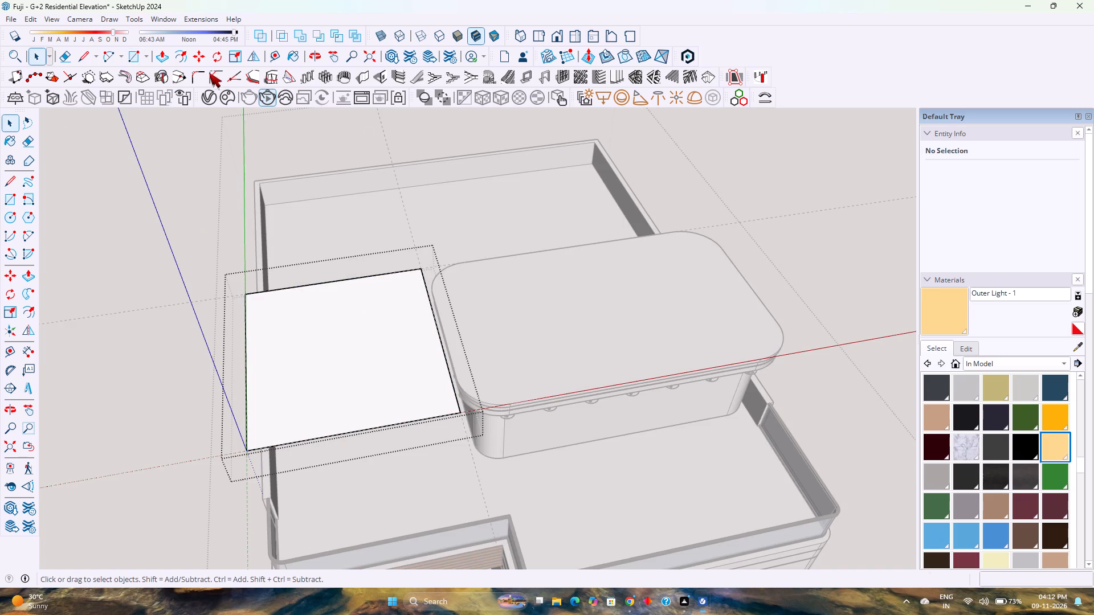
Place Tape Measure guides 2' inside each of the rectangle's four edges.
click(280, 56)
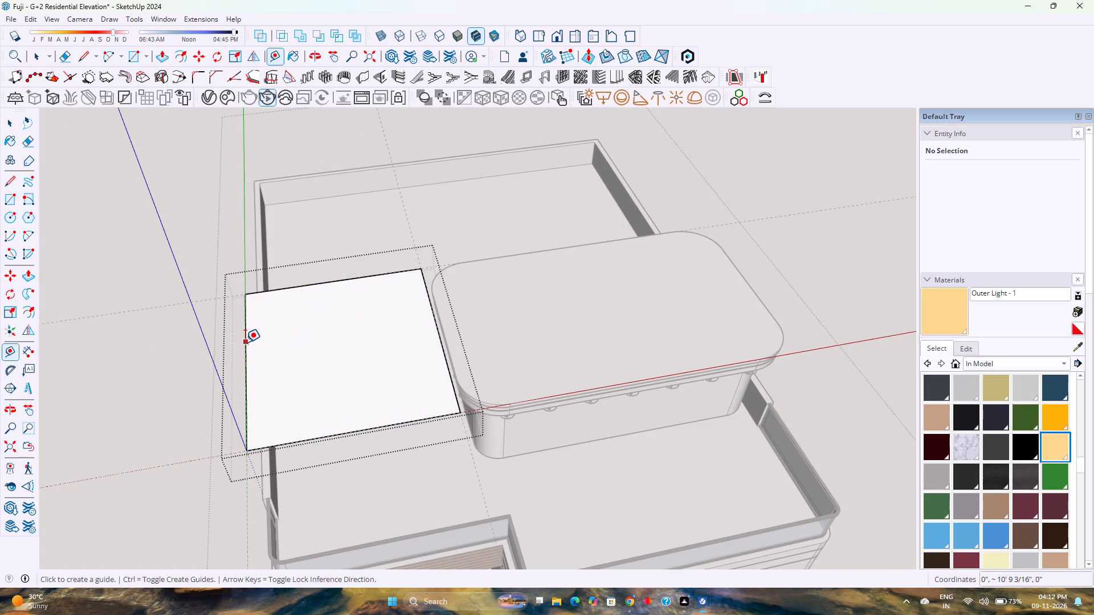
click(245, 342)
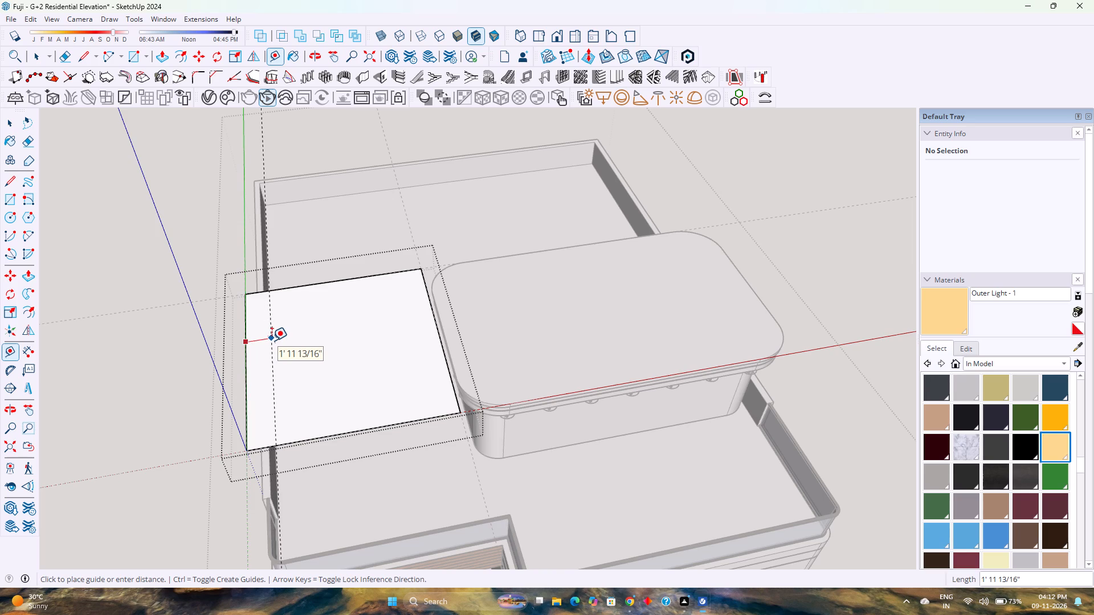
text(3')
key(Return)
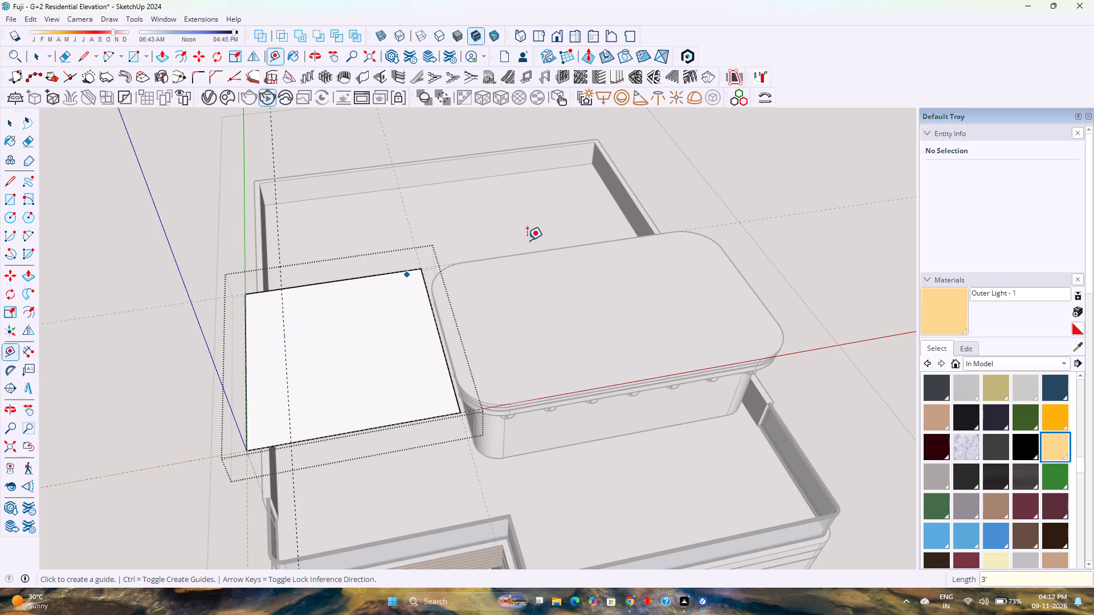
text(2')
key(Return)
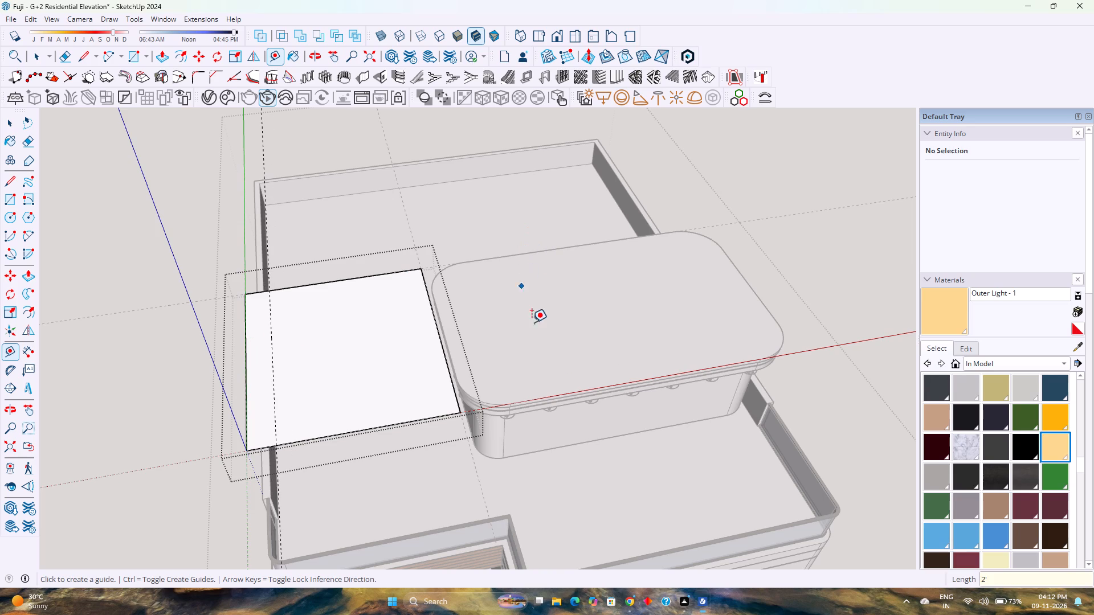
click(439, 348)
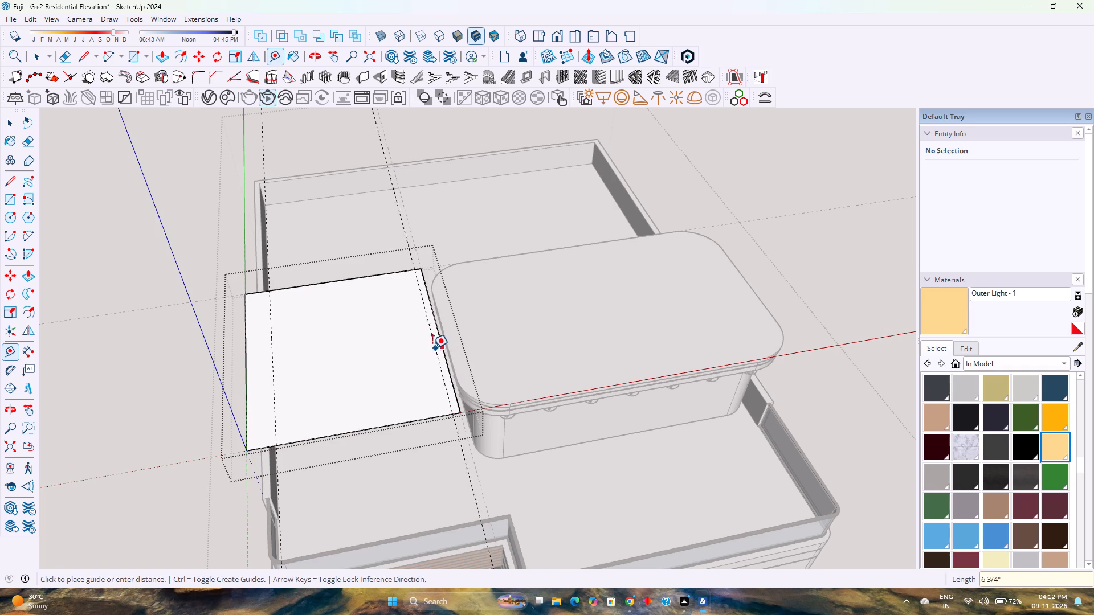
click(418, 350)
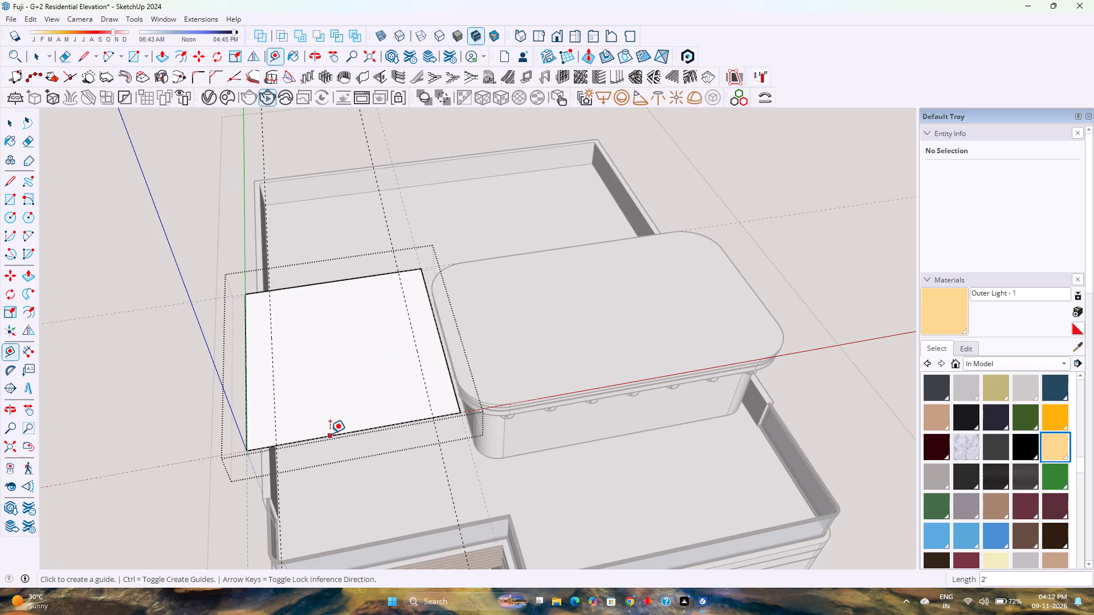
click(331, 433)
click(324, 413)
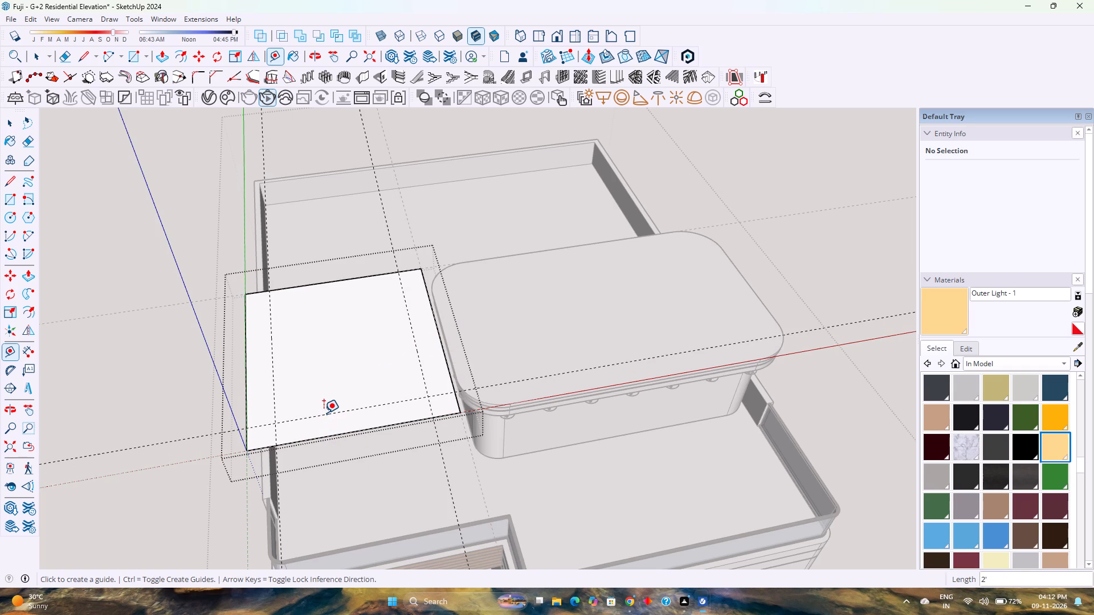
click(322, 285)
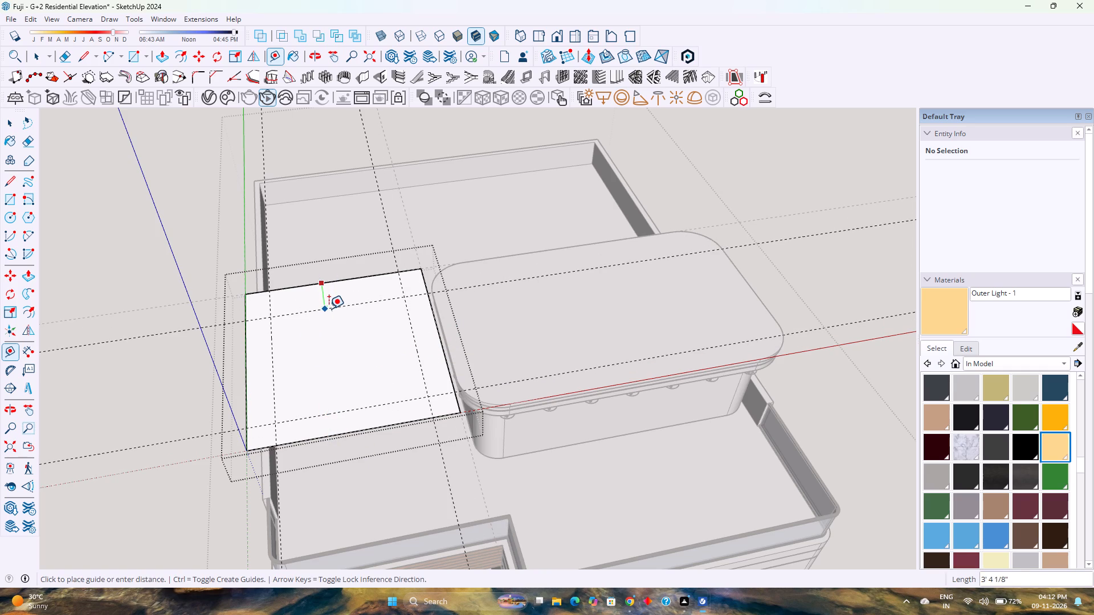
click(329, 305)
Round the rectangle's two front corners with 2' radius tangent arcs between the guide intersections, trimming off the corners.
key(a)
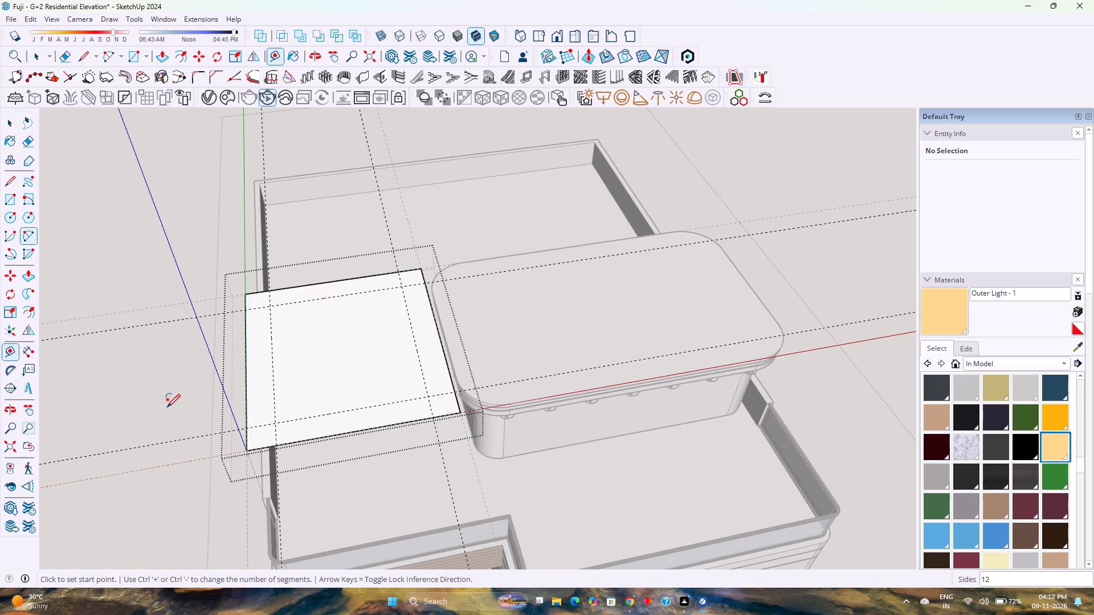
click(244, 428)
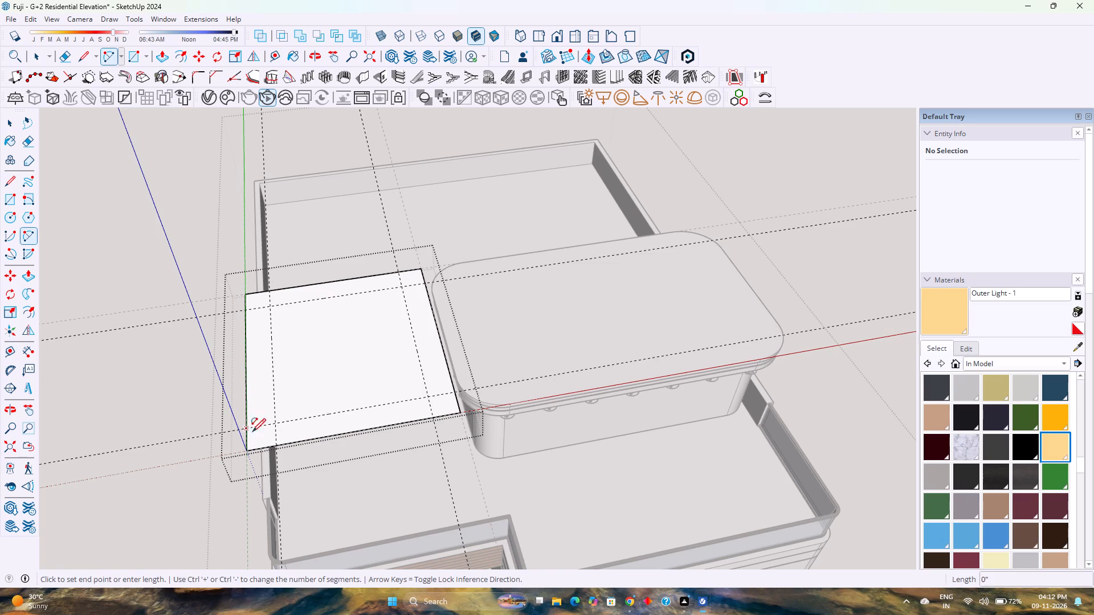
key(Escape)
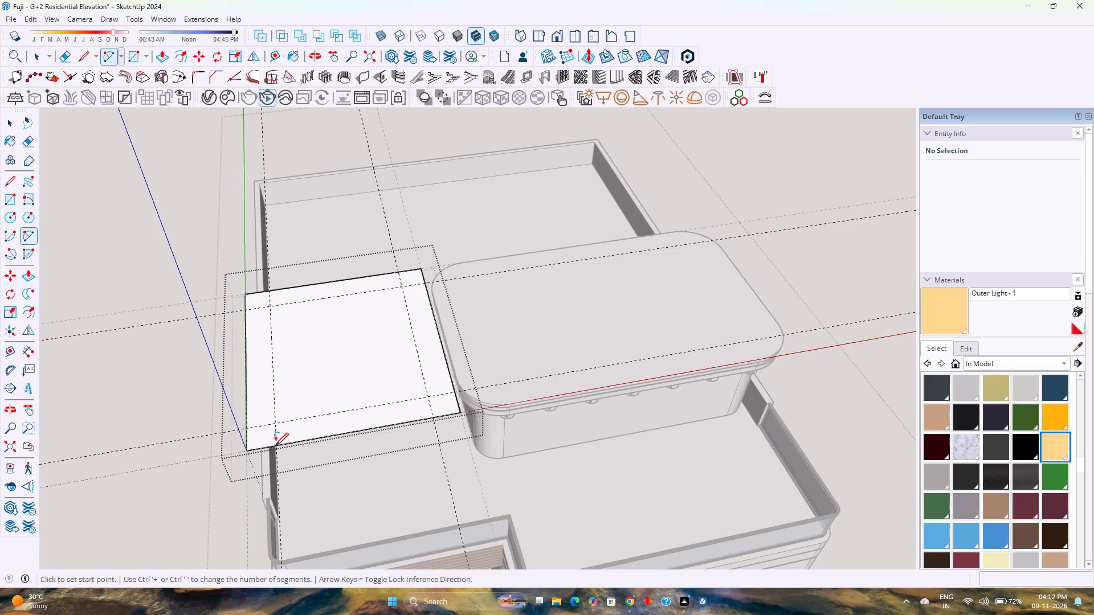
key(a)
click(276, 446)
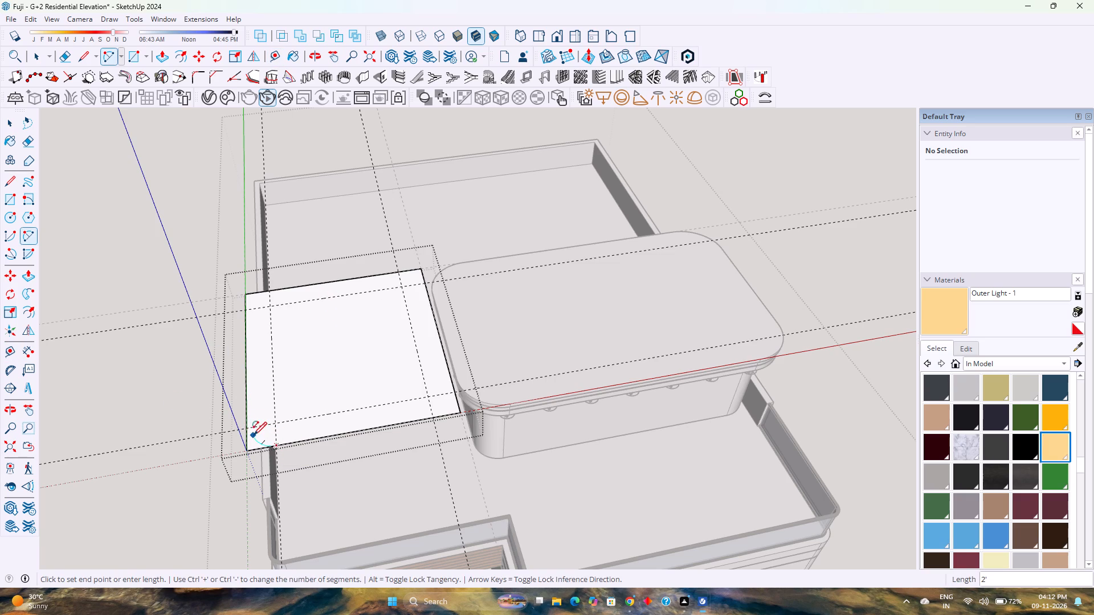
double_click(247, 428)
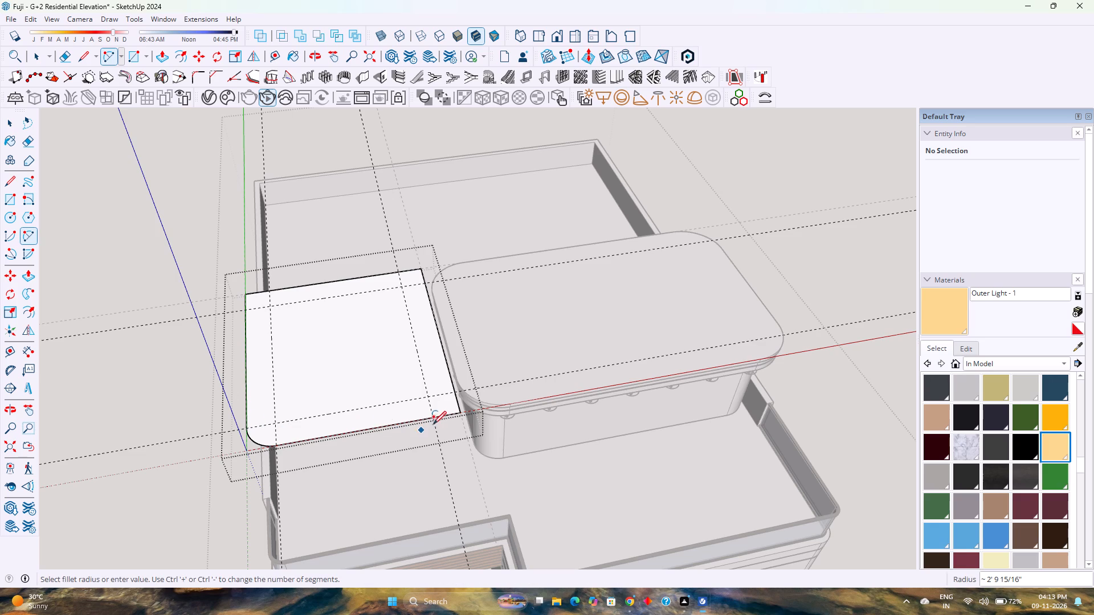
click(433, 417)
double_click(456, 390)
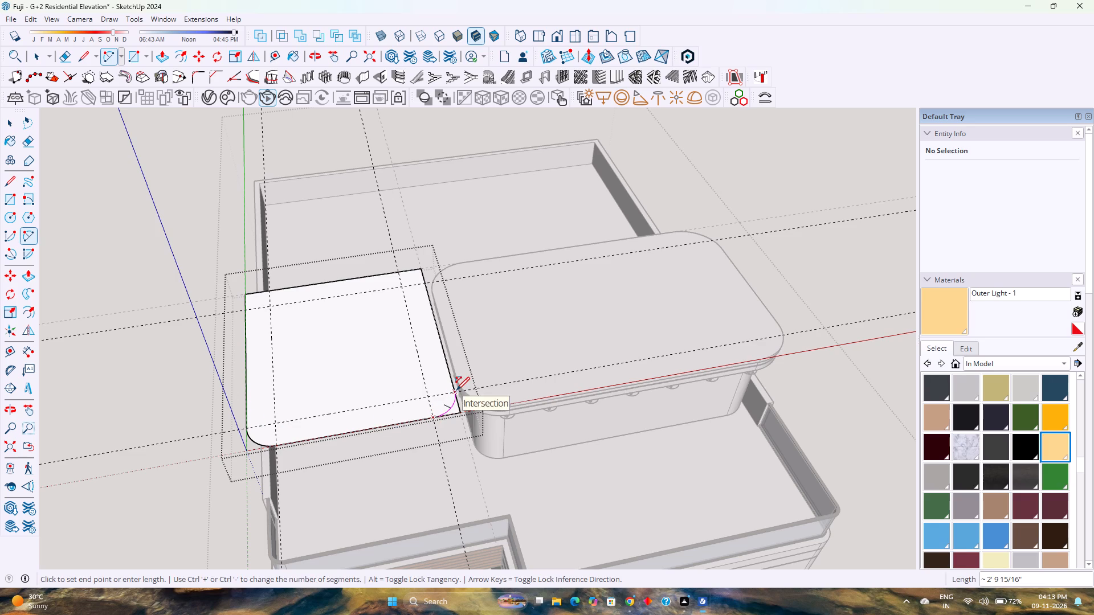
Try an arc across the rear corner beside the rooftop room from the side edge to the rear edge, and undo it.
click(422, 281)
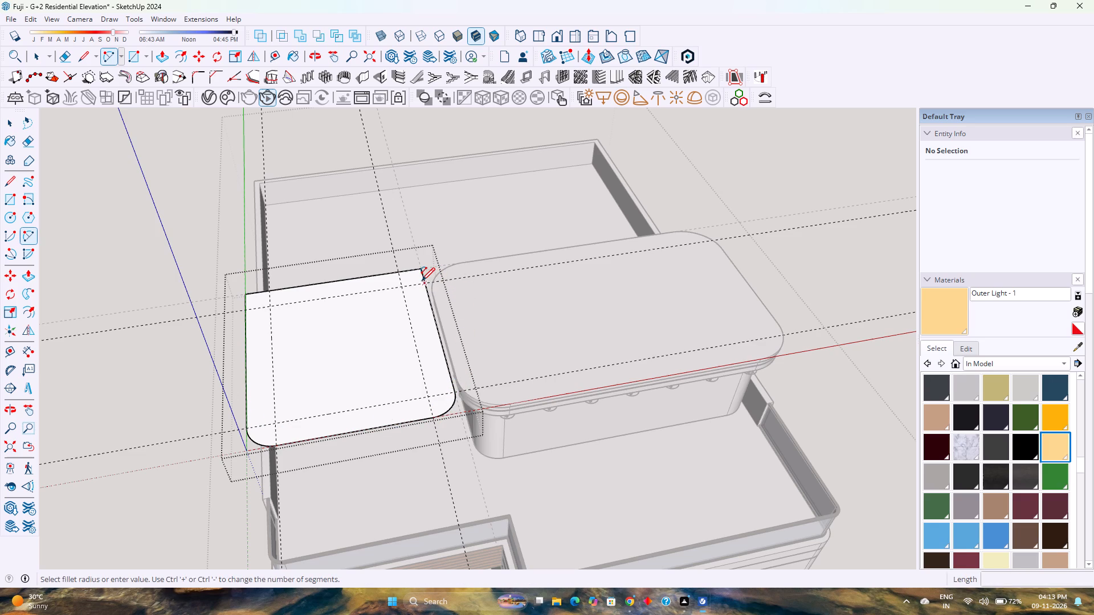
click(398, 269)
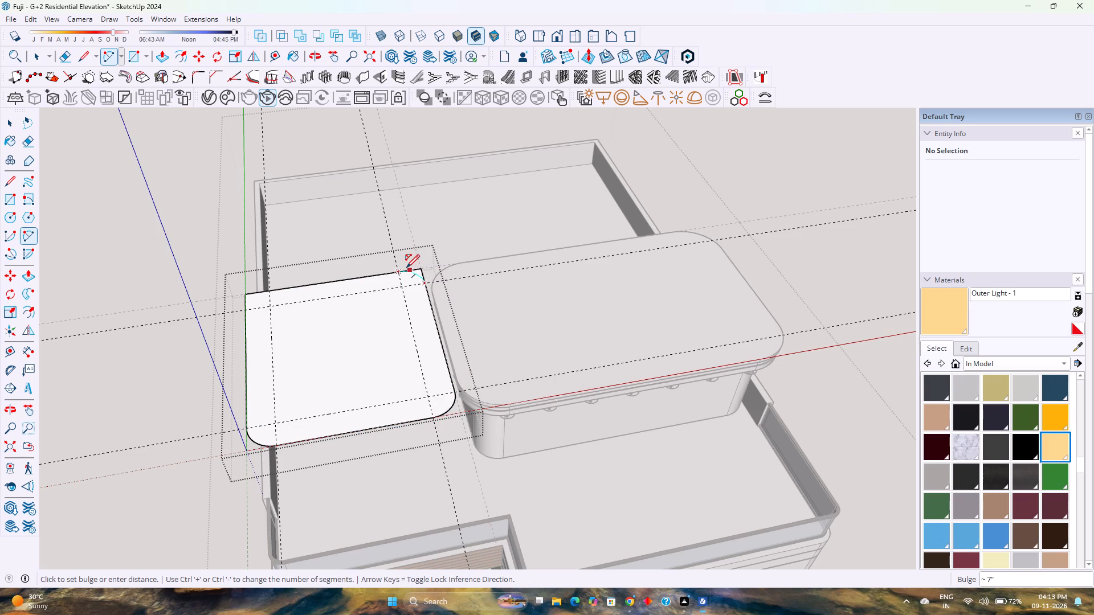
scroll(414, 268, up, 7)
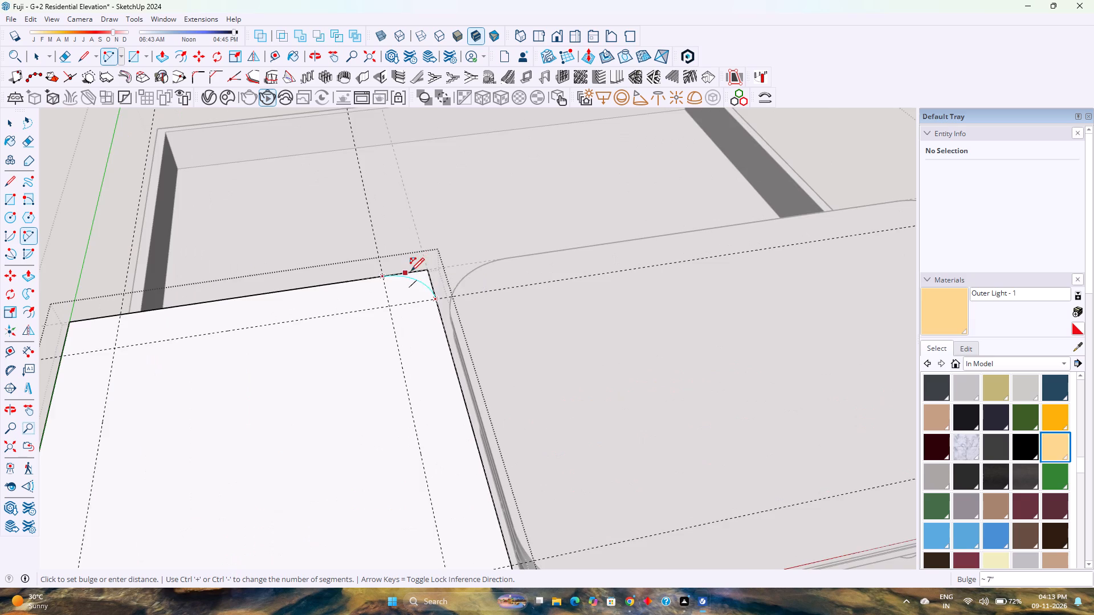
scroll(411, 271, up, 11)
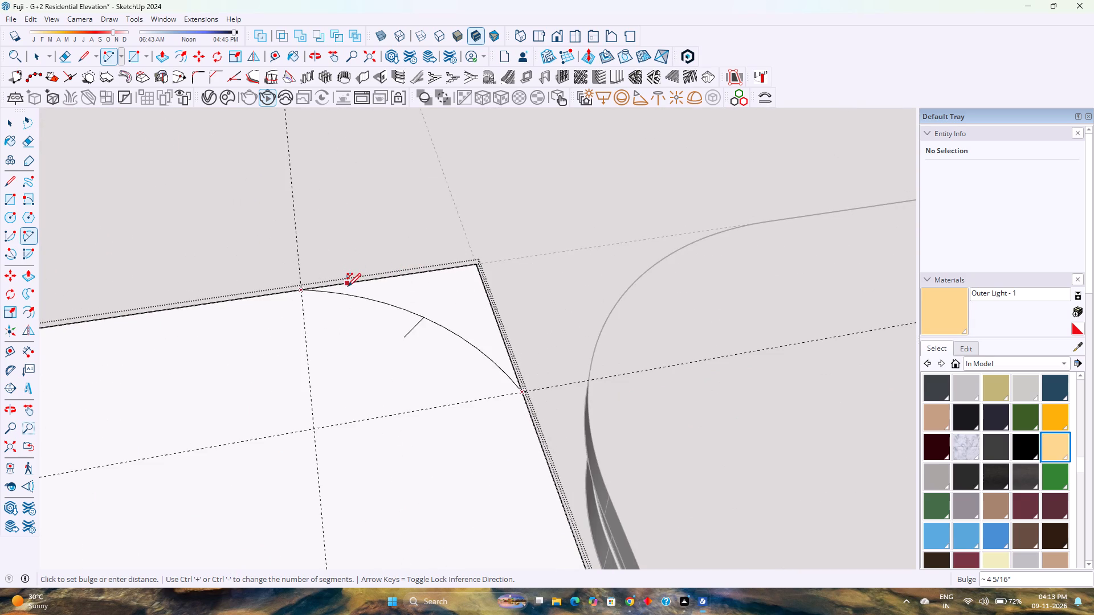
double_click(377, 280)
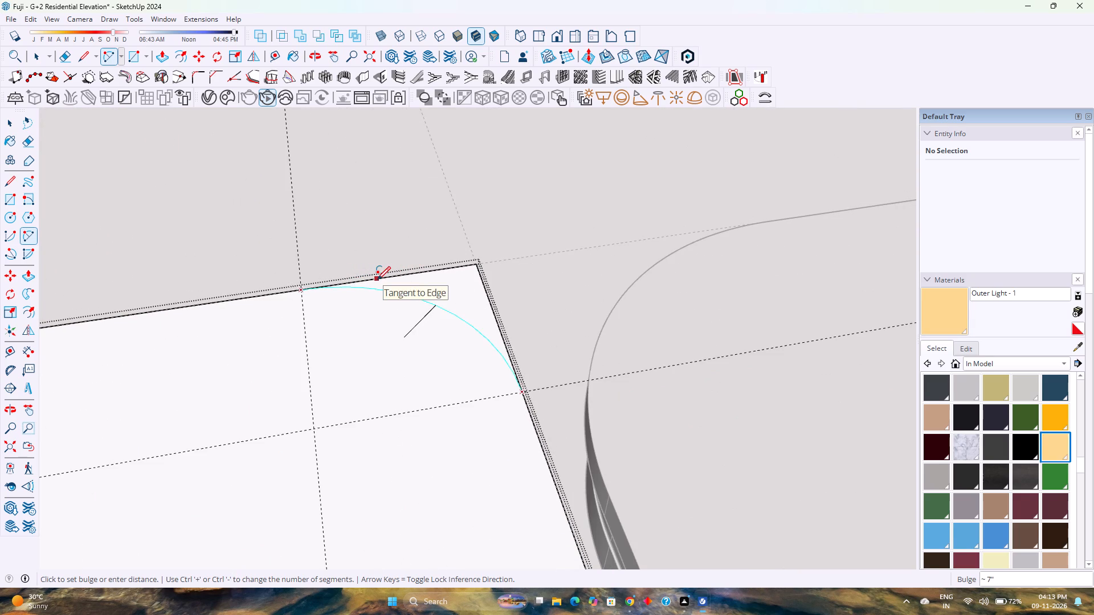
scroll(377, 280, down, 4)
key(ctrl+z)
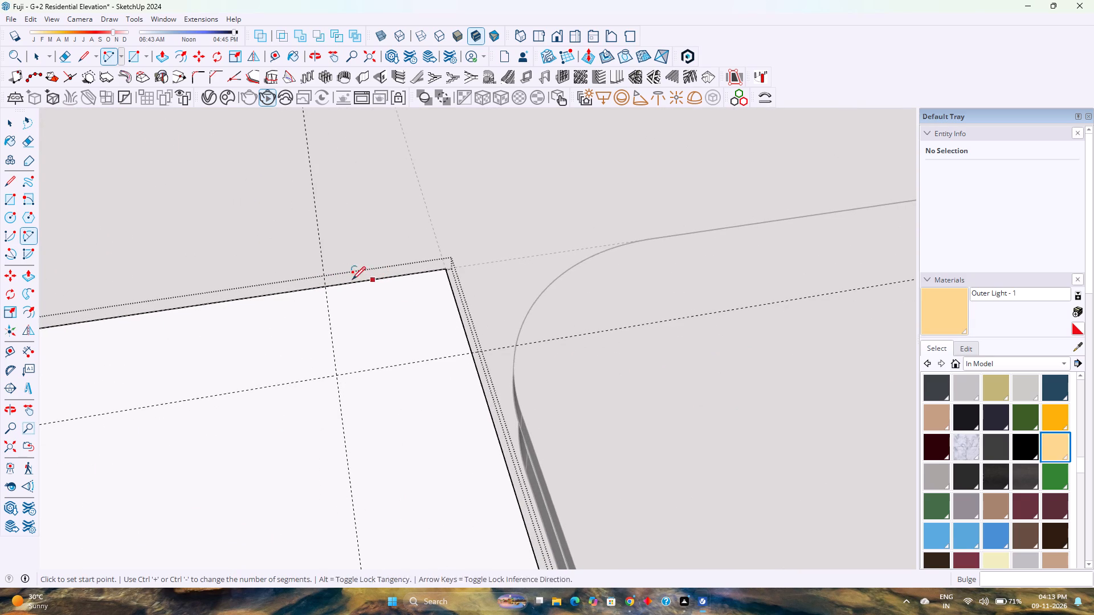
Round the rectangle's two rear corners with 2' radius tangent arcs between the guide intersections, trimming off the corners.
click(327, 285)
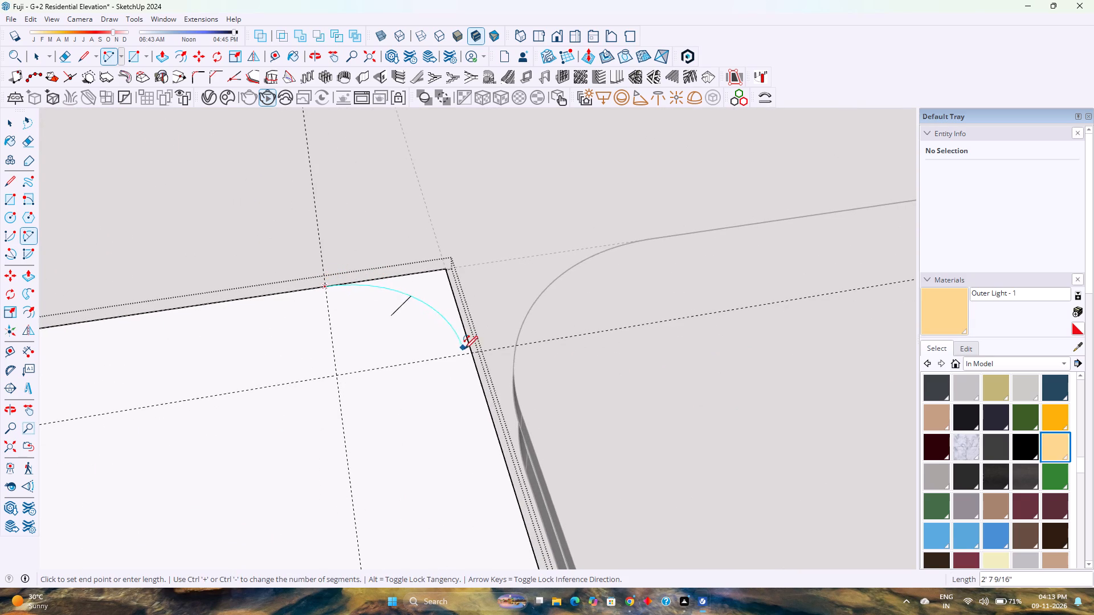
double_click(471, 354)
scroll(470, 356, down, 7)
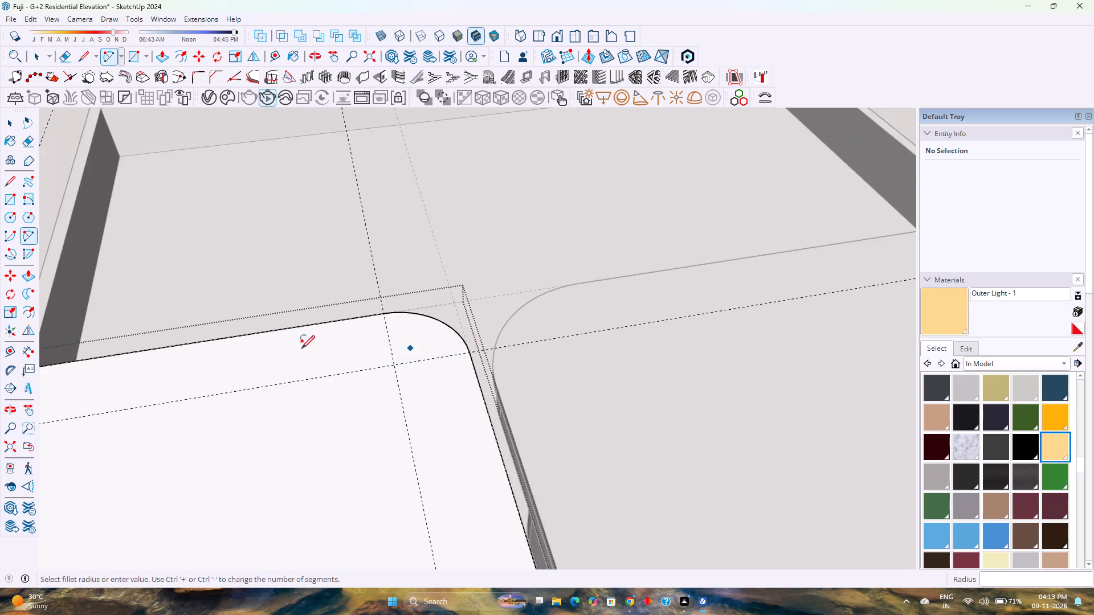
shift+middle_drag(290, 348, 848, 296)
shift+middle_click(848, 296)
shift+middle_click(848, 296)
scroll(456, 323, down, 1)
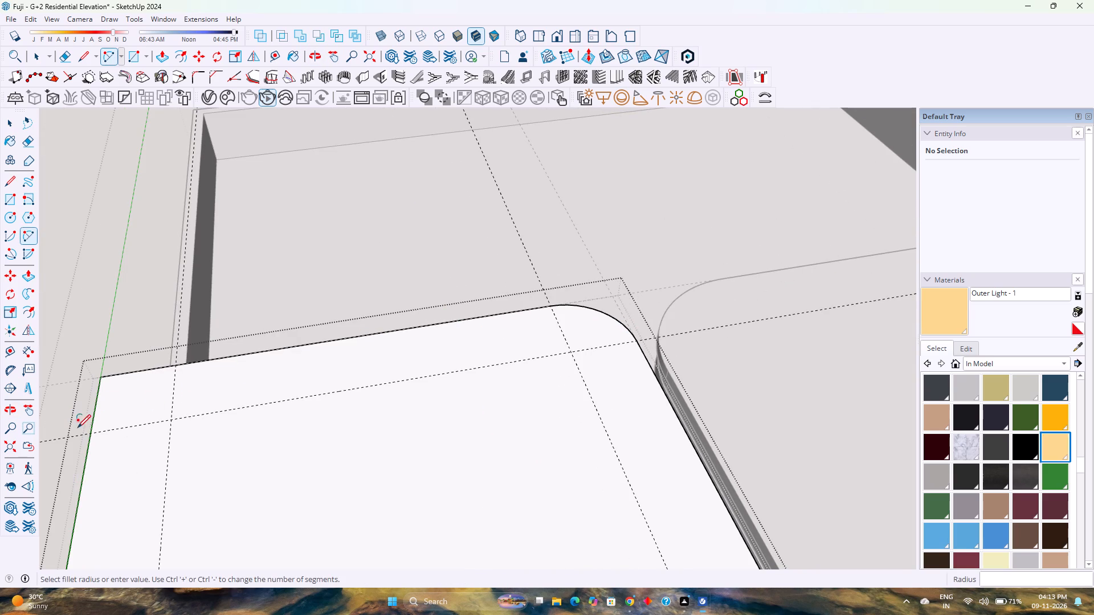
click(92, 433)
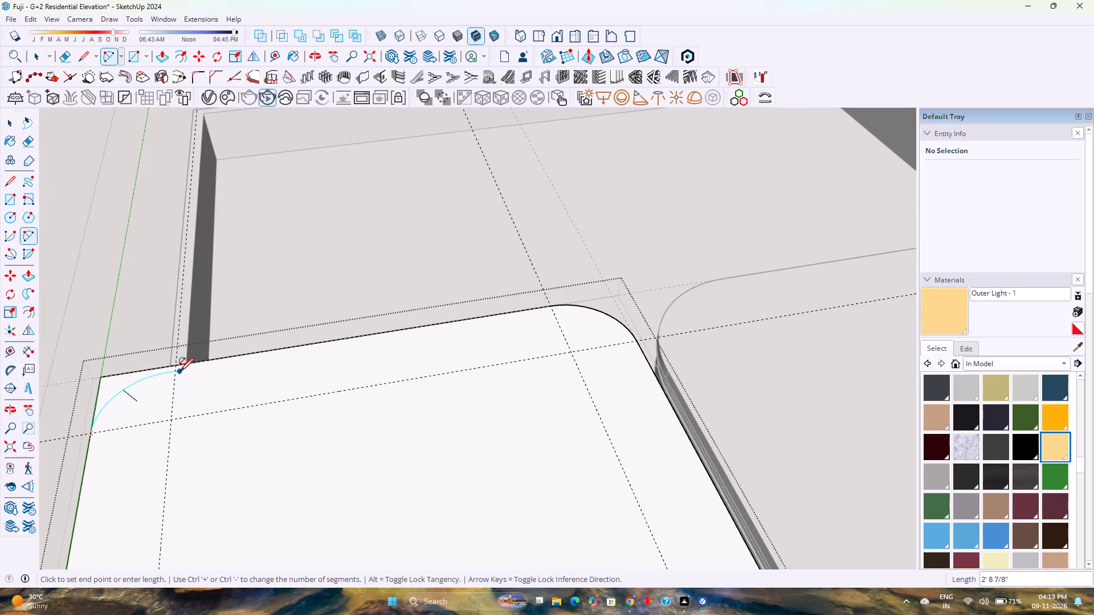
double_click(178, 364)
key(space)
Set the segment count of both rear corner arcs to 120.
click(162, 370)
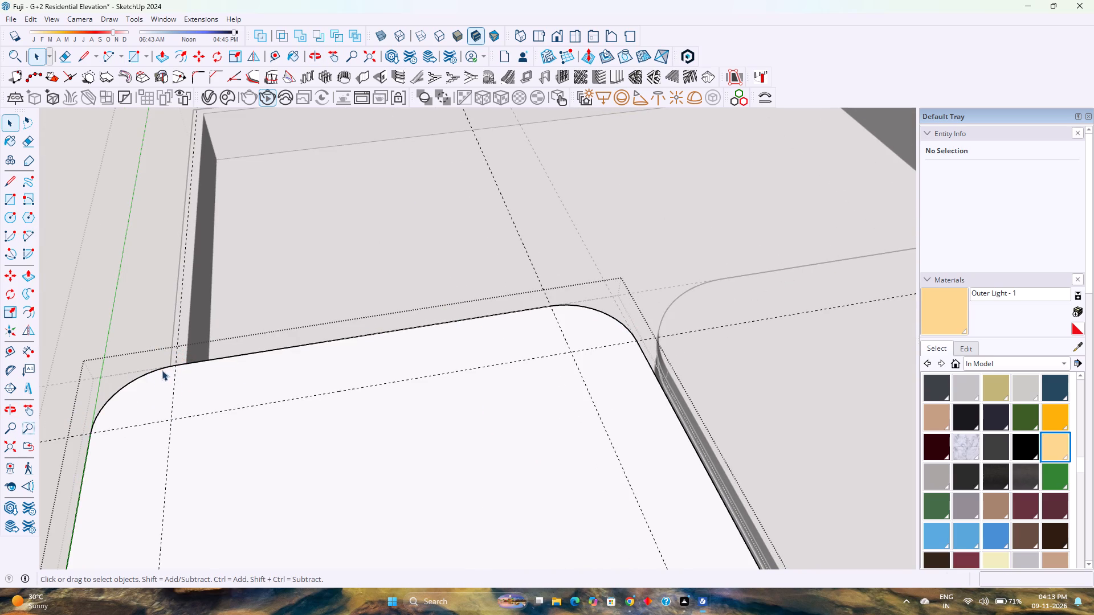
click(1020, 207)
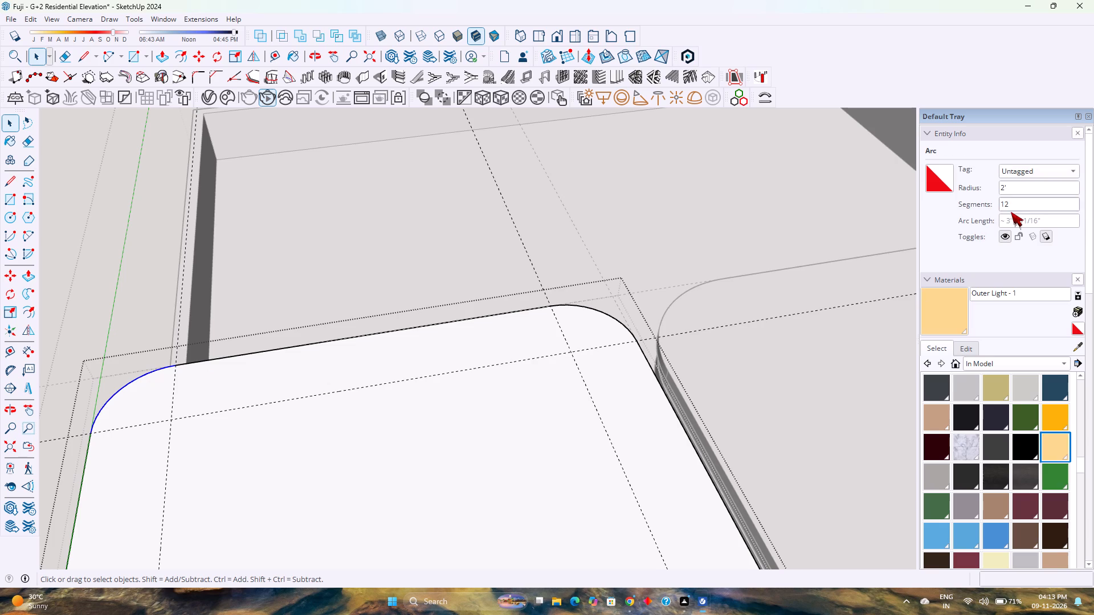
key(0)
key(Return)
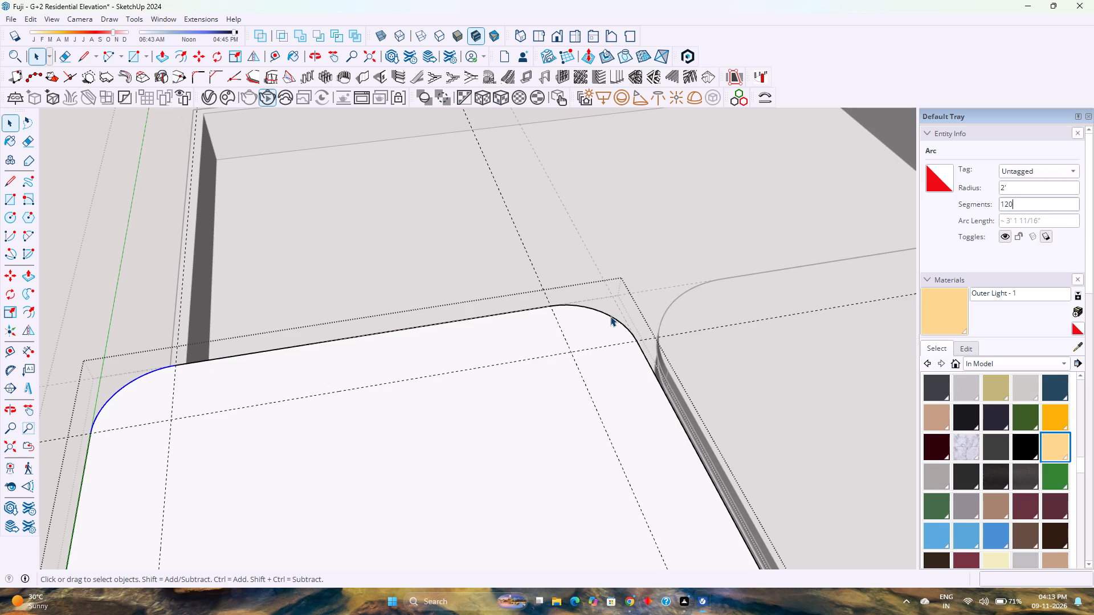
click(610, 316)
click(1024, 207)
key(0)
key(Return)
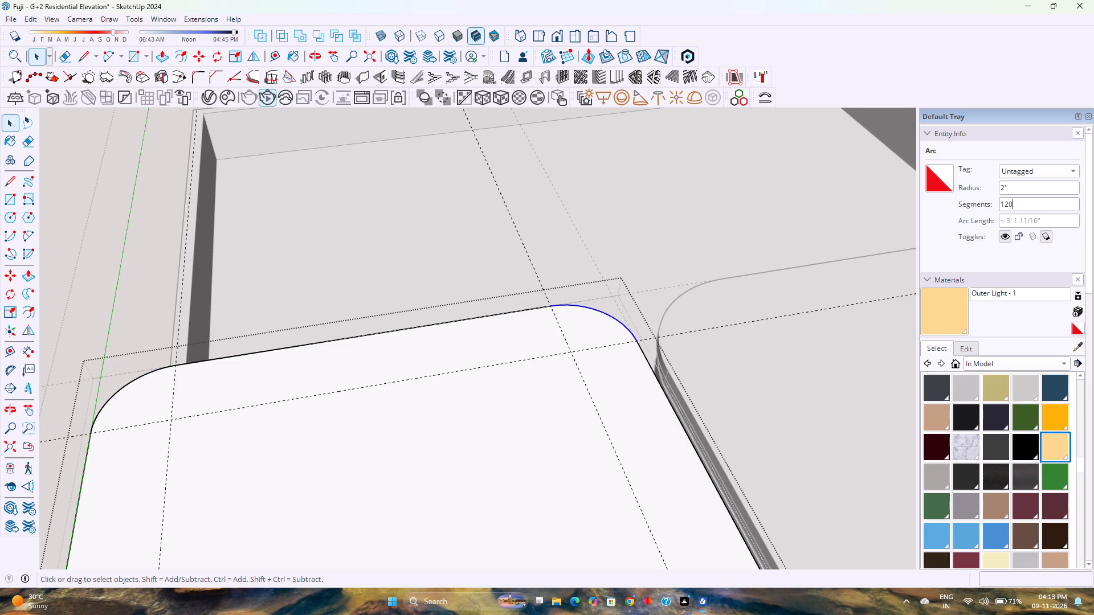
Set the segment count of the front corner arc by the terrace's side parapet to 120.
scroll(333, 304, down, 11)
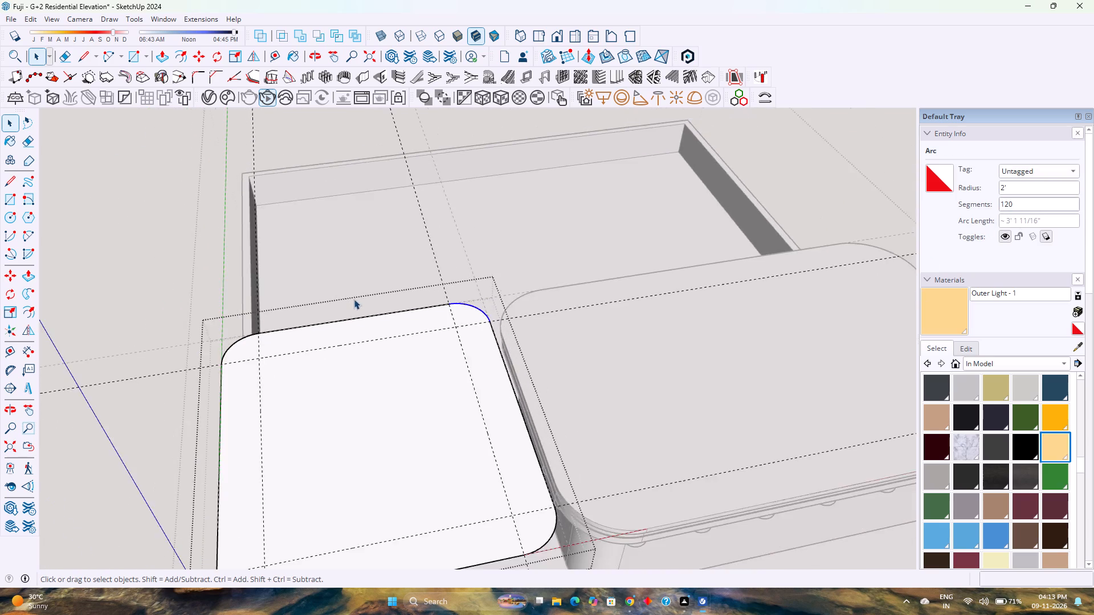
scroll(354, 299, down, 4)
scroll(284, 496, up, 3)
click(283, 487)
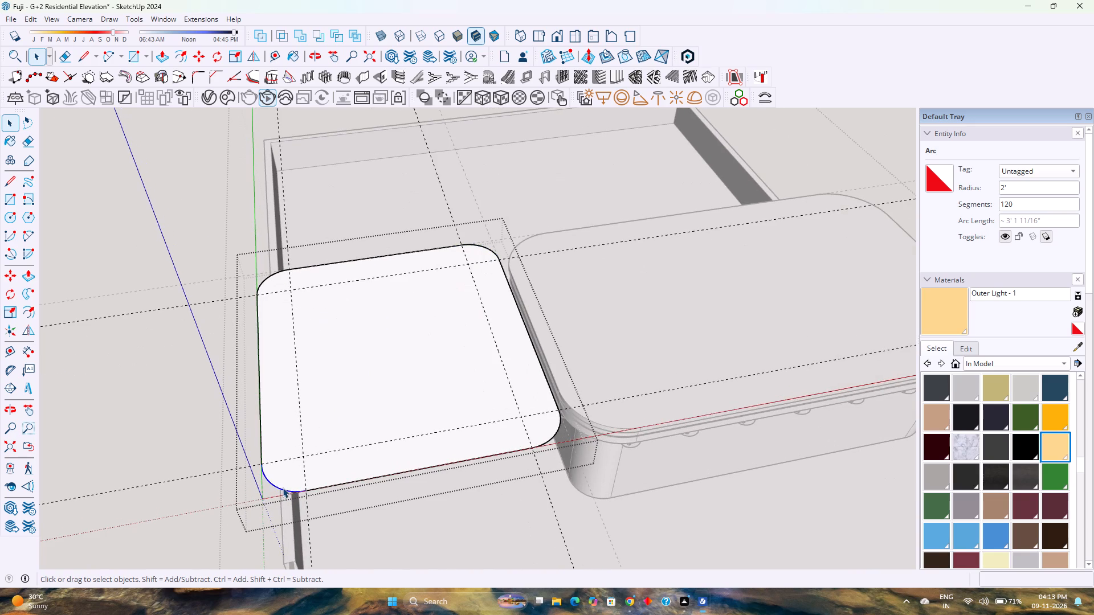
click(1039, 209)
key(0)
key(Return)
Set the segment count of the front corner arc beside the rooftop room to 120.
click(554, 430)
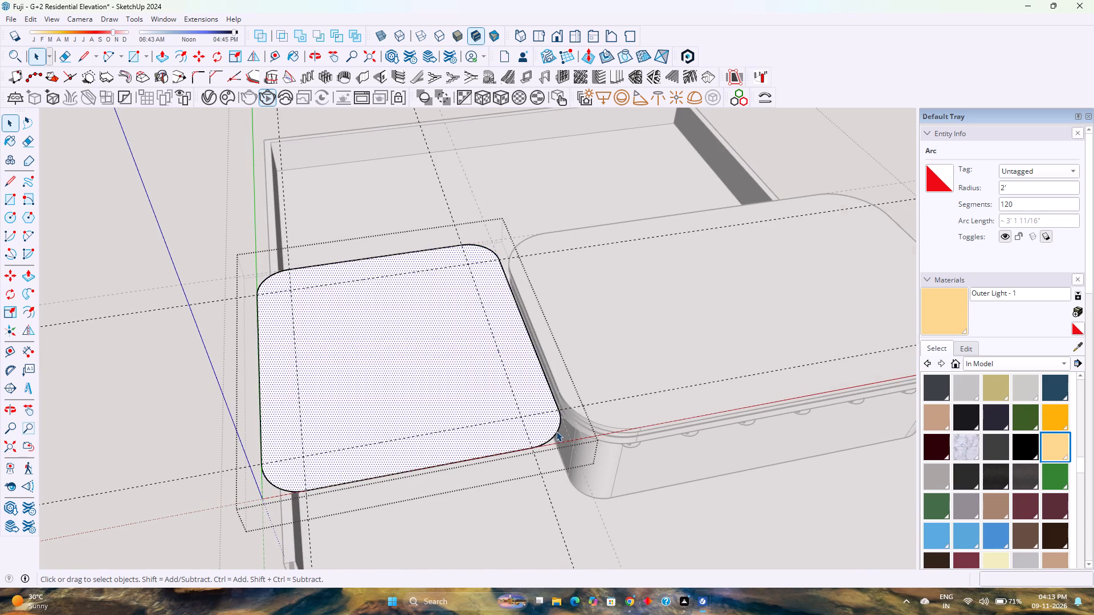
click(557, 431)
click(1029, 209)
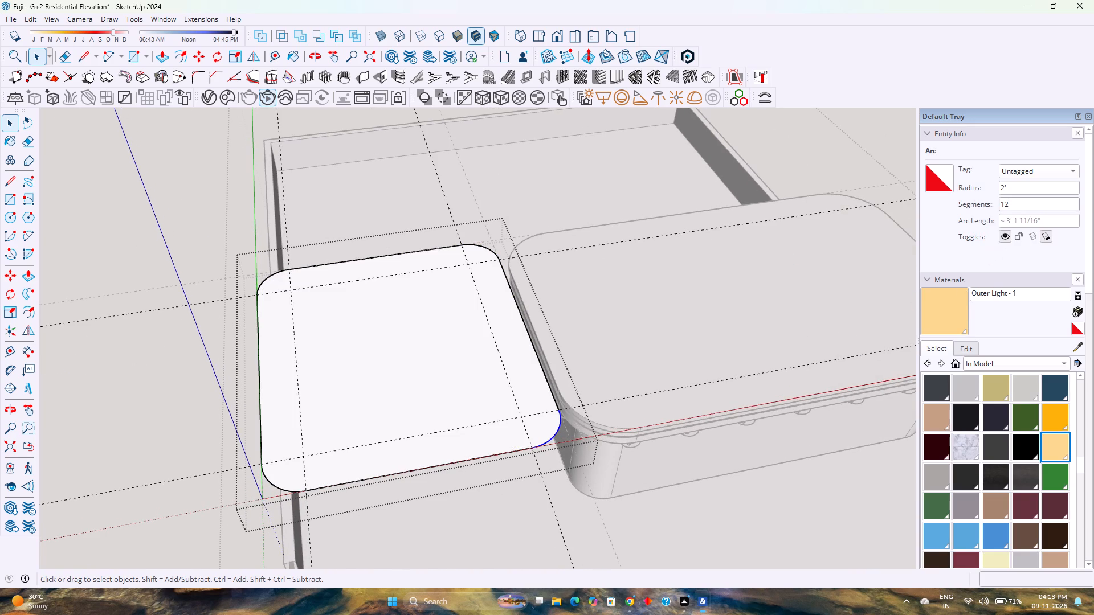
key(0)
key(Return)
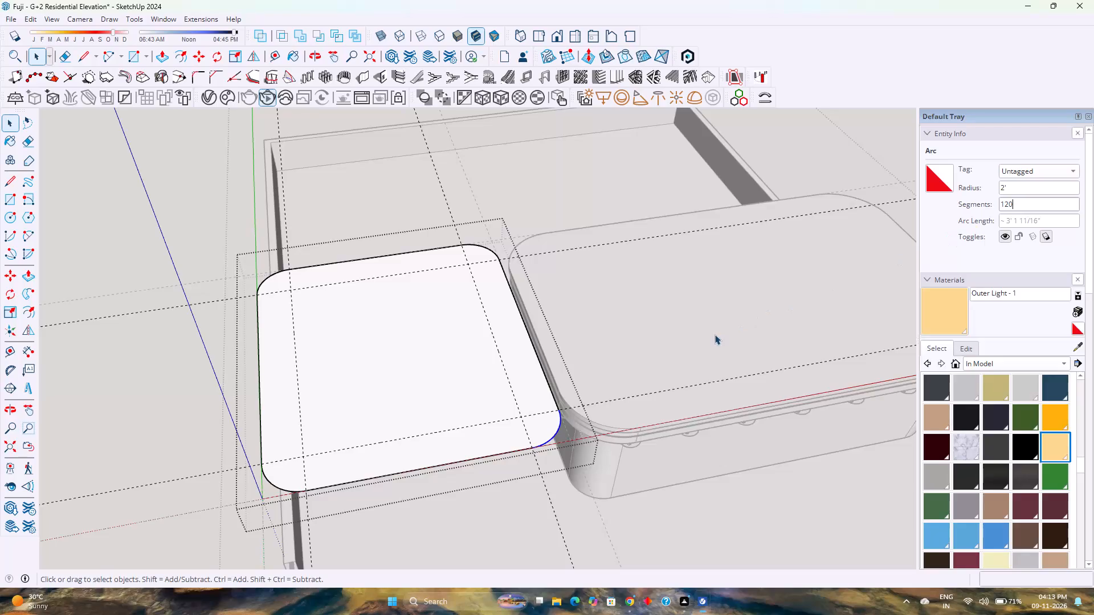
Push/Pull the rounded-corner slab face to a thickness of 9".
click(403, 368)
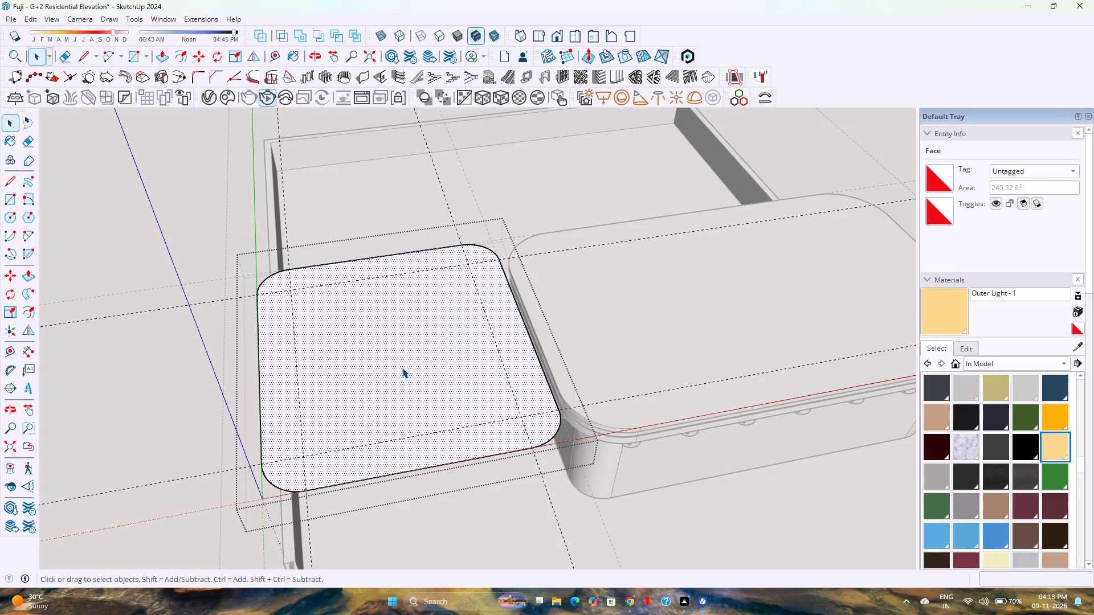
key(p)
click(401, 368)
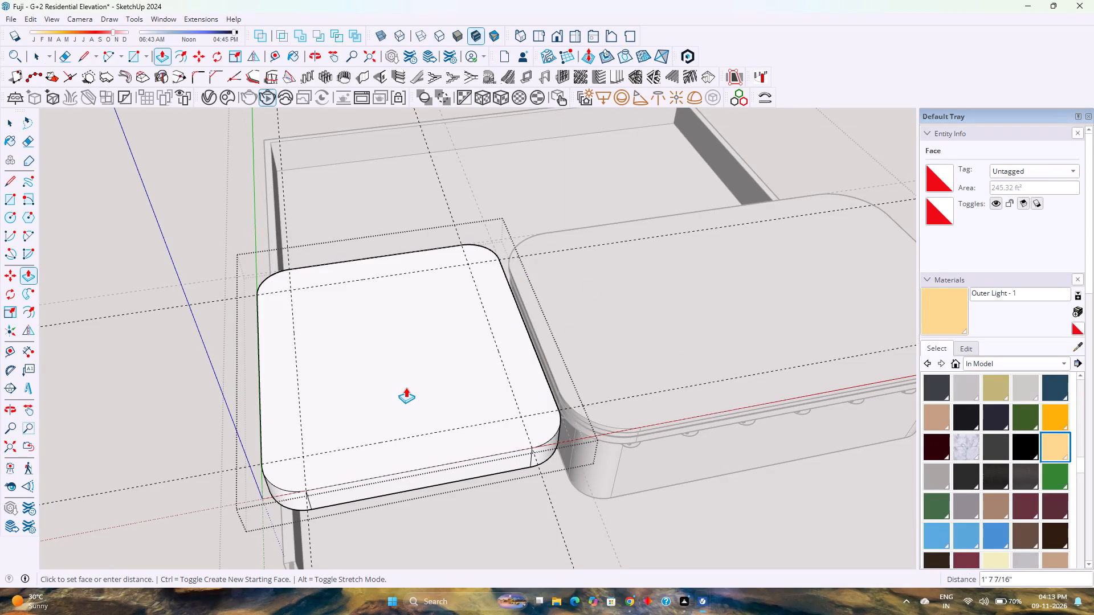
key(6)
key(Return)
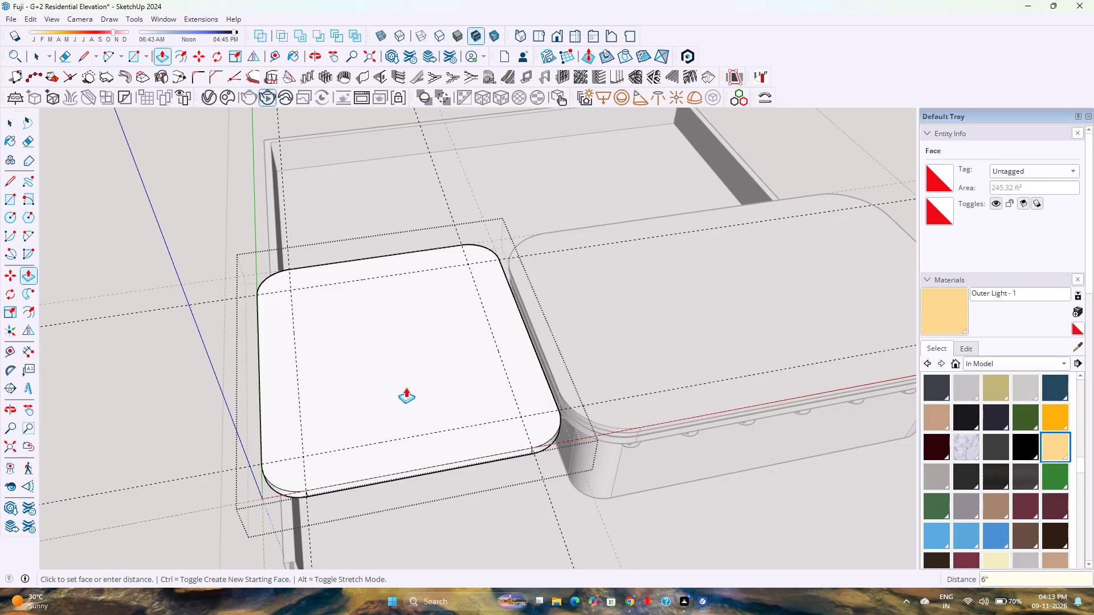
key(9)
key(Return)
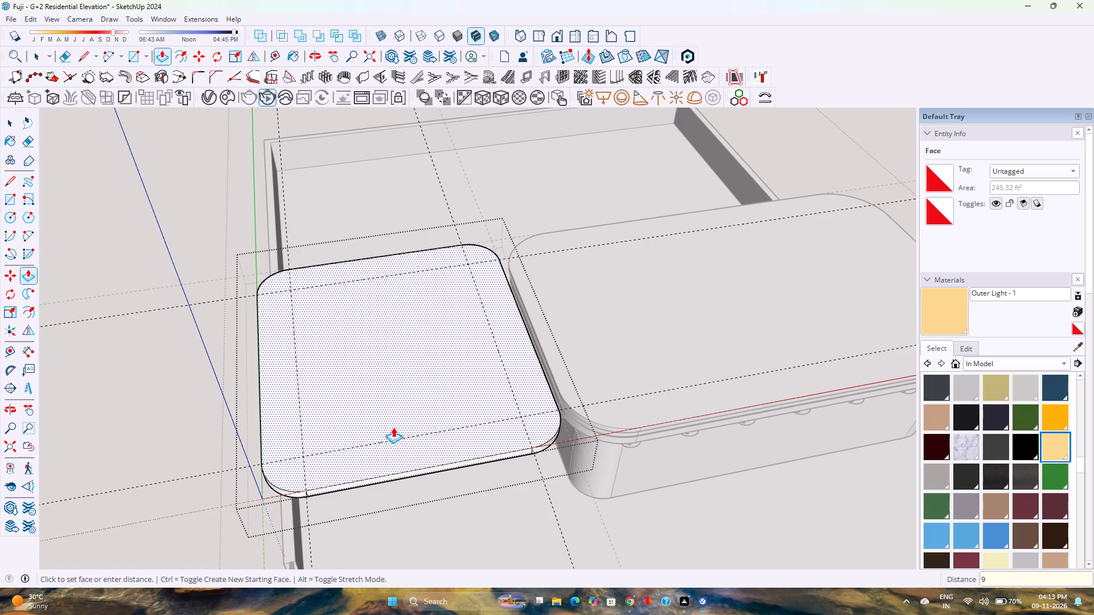
Offset the slab's rounded top outline inward by 6".
scroll(376, 447, down, 3)
middle_drag(357, 436, 344, 393)
middle_drag(342, 380, 342, 372)
middle_drag(342, 370, 342, 364)
middle_drag(343, 362, 354, 322)
middle_drag(355, 318, 356, 307)
middle_click(356, 307)
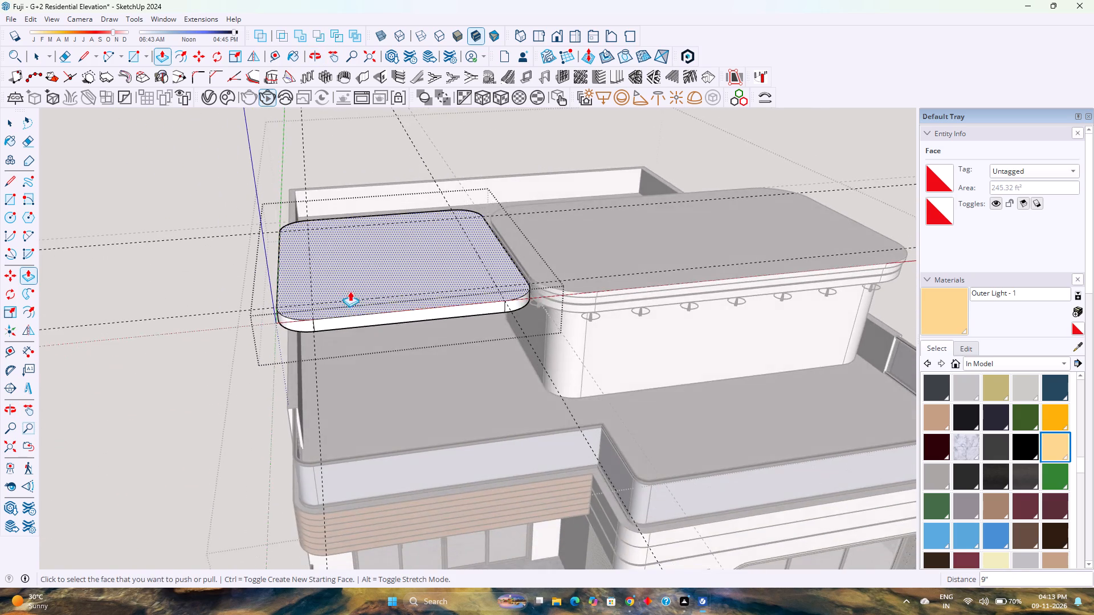
scroll(335, 253, up, 7)
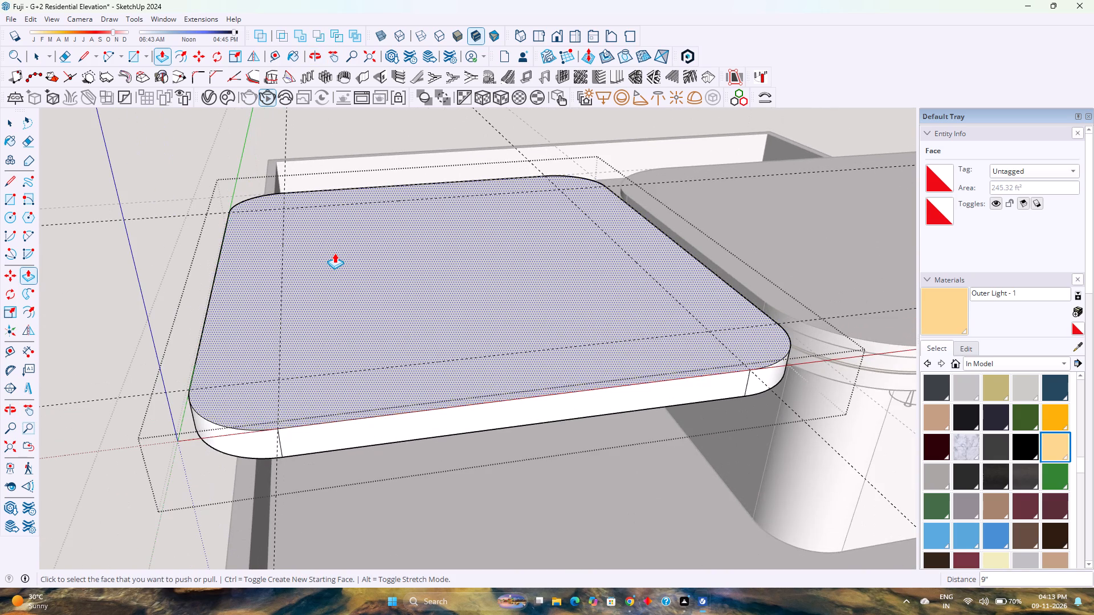
click(185, 60)
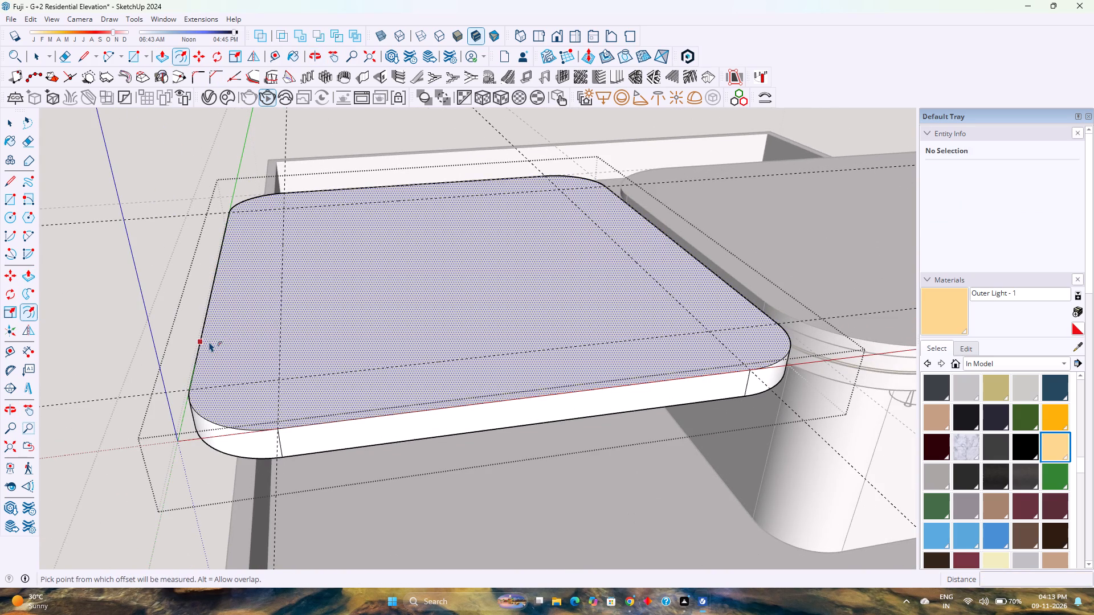
click(209, 342)
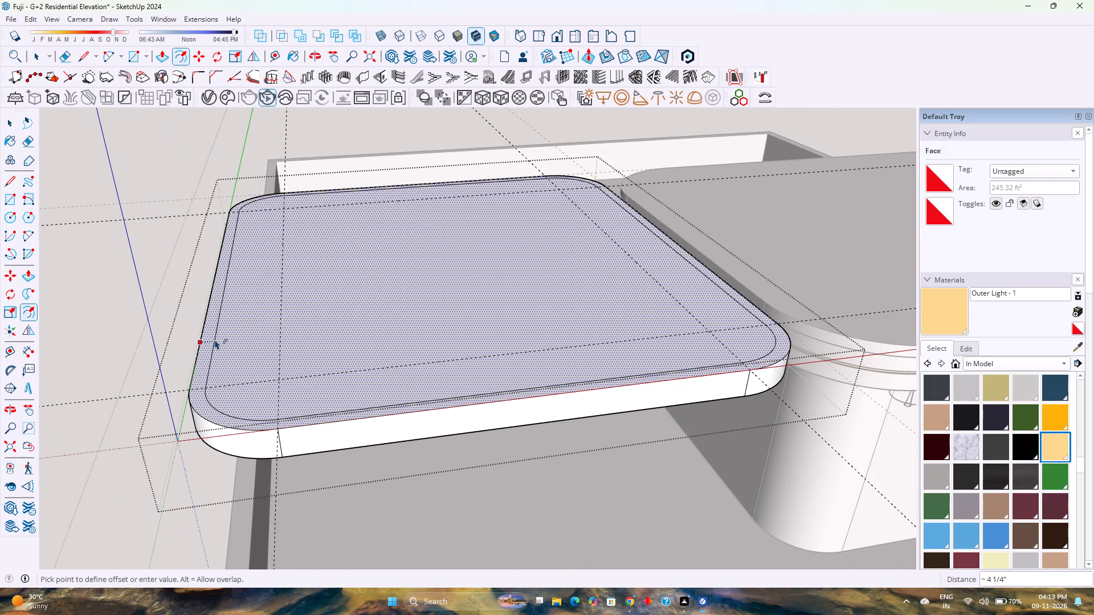
key(3)
key(Return)
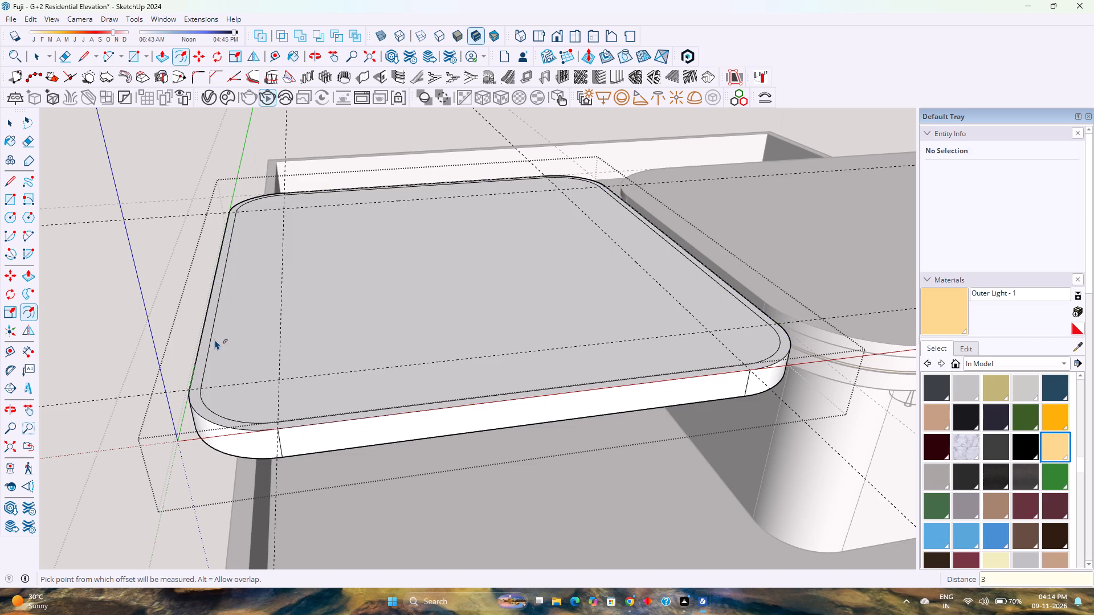
key(5)
key(Return)
key(6)
key(Return)
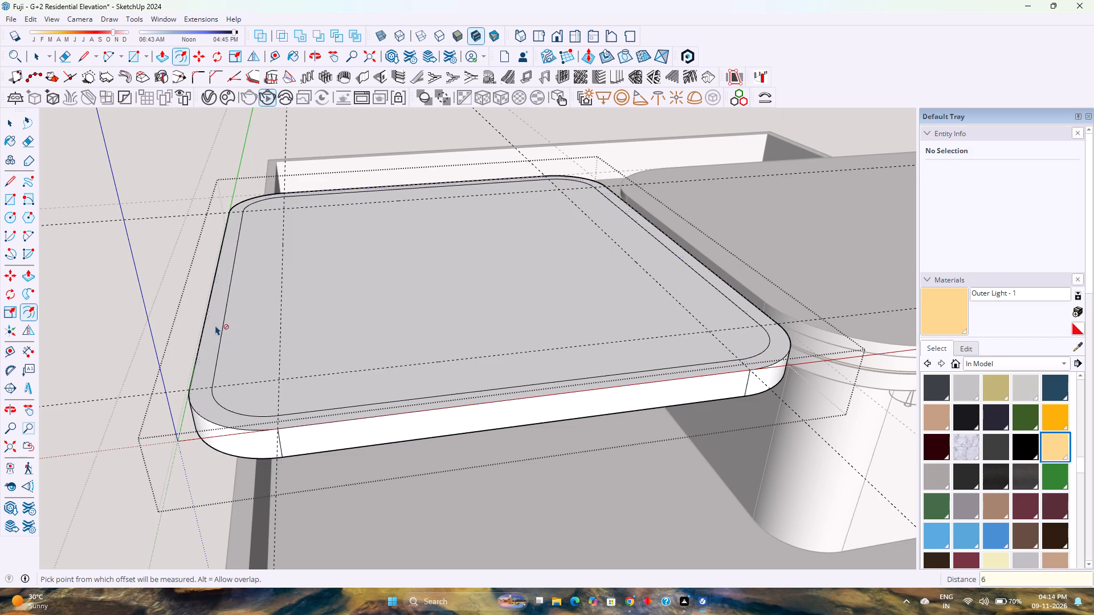
Push the inner top face down through the slab's full 9" thickness to leave an open rounded frame.
scroll(232, 348, down, 3)
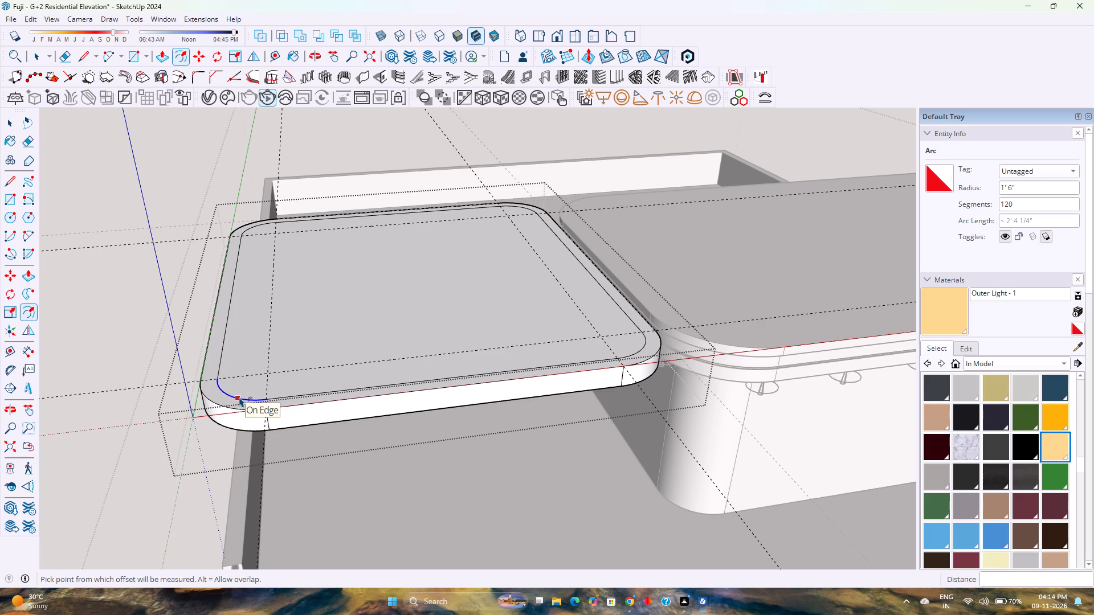
key(p)
click(337, 372)
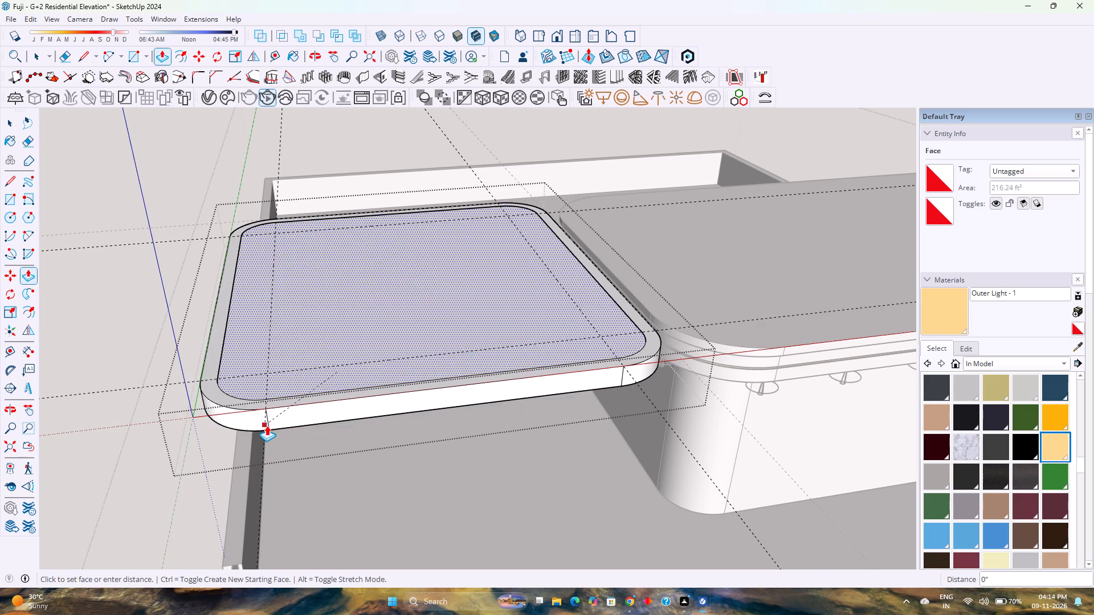
click(310, 425)
scroll(364, 298, up, 1)
scroll(364, 298, down, 1)
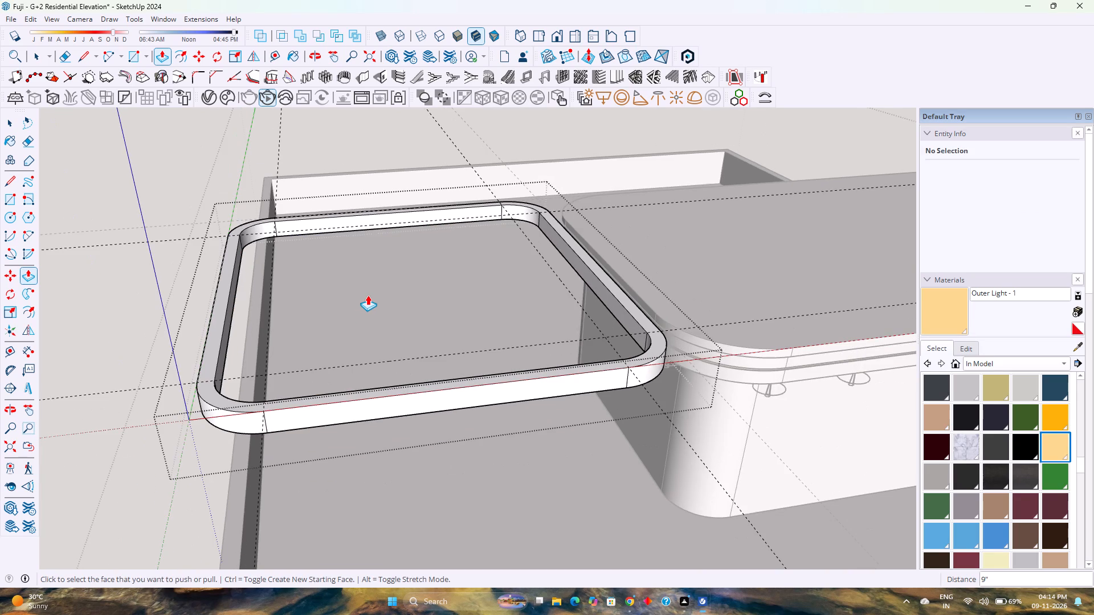
Delete the guides inside the frame group.
click(37, 19)
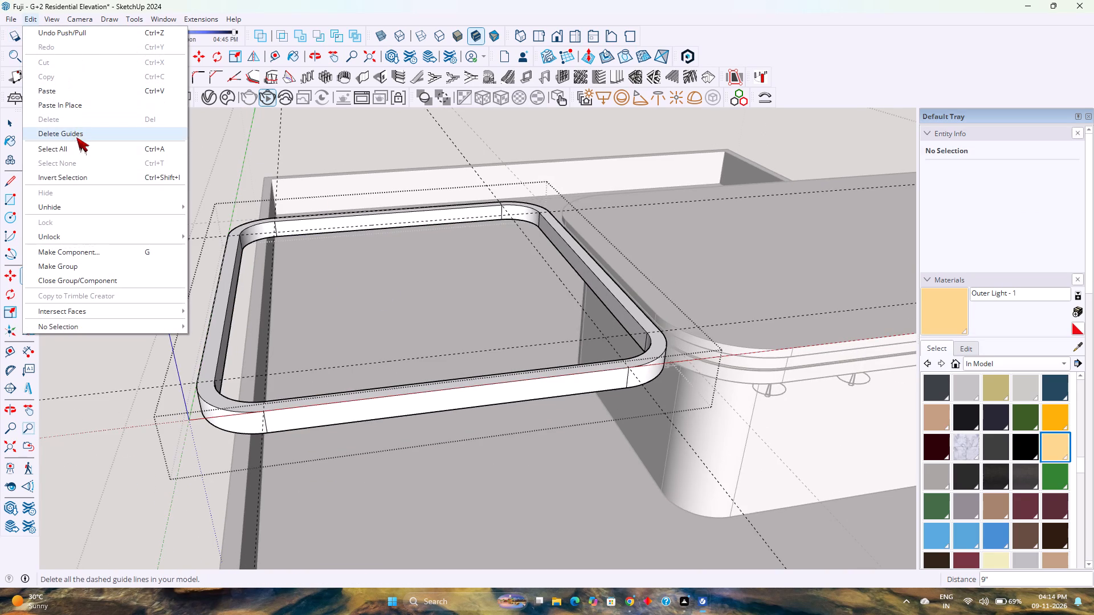
click(75, 130)
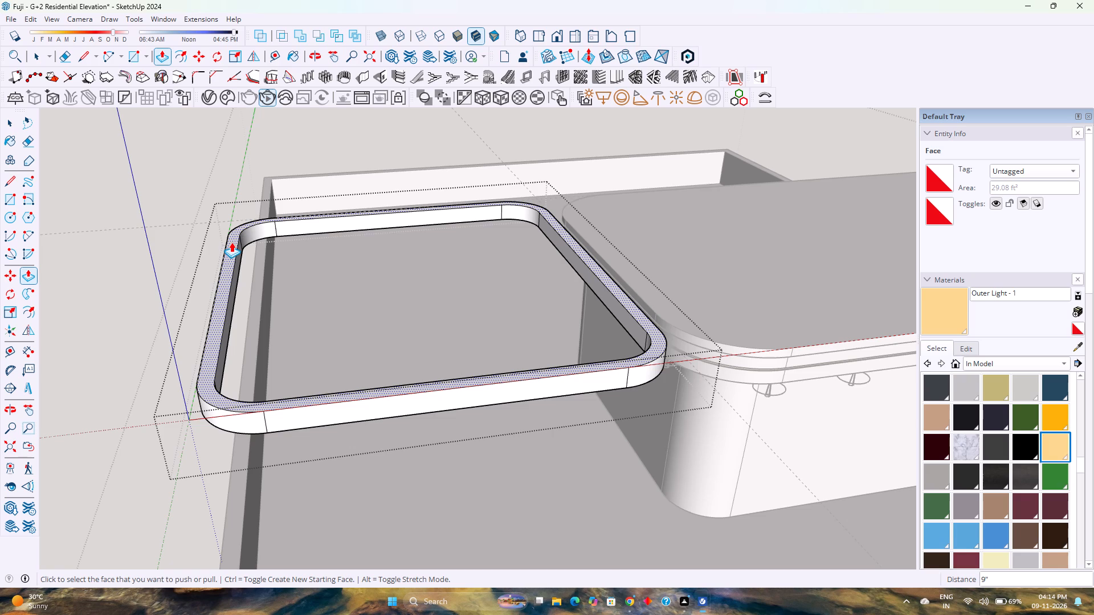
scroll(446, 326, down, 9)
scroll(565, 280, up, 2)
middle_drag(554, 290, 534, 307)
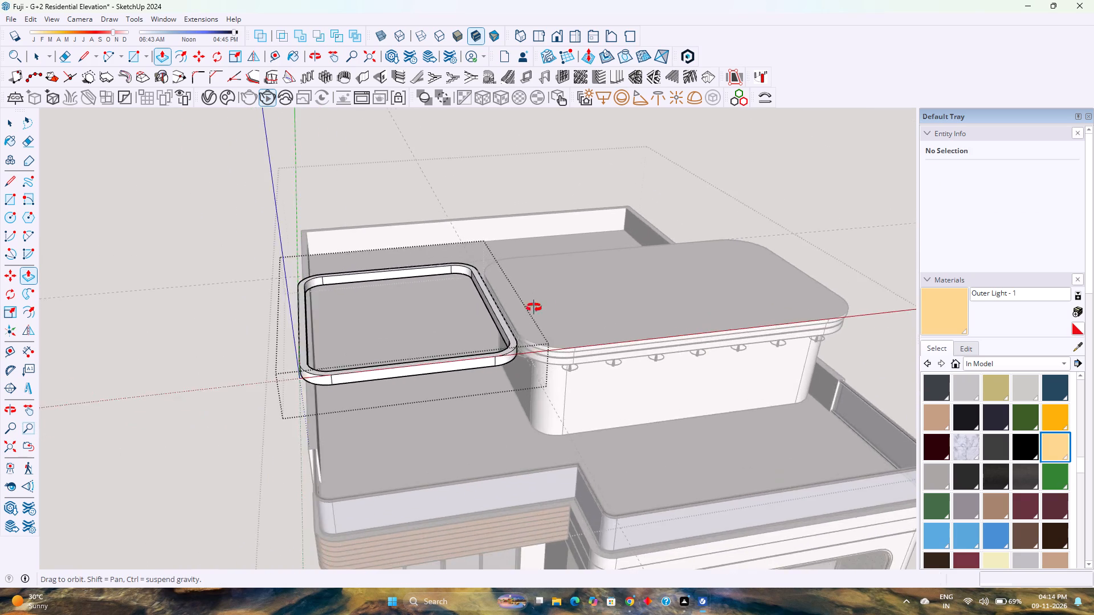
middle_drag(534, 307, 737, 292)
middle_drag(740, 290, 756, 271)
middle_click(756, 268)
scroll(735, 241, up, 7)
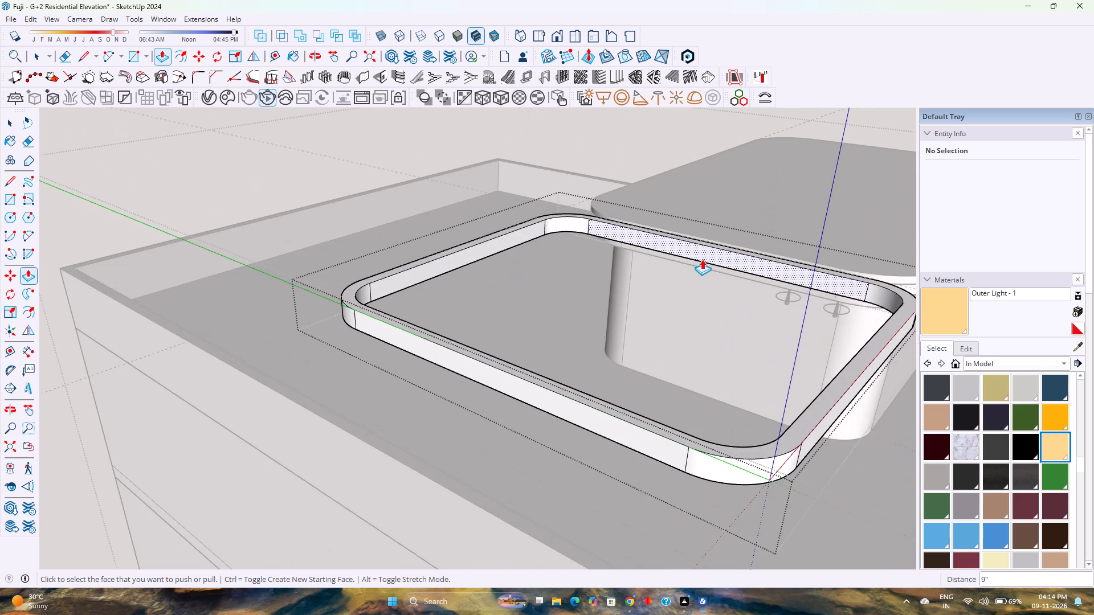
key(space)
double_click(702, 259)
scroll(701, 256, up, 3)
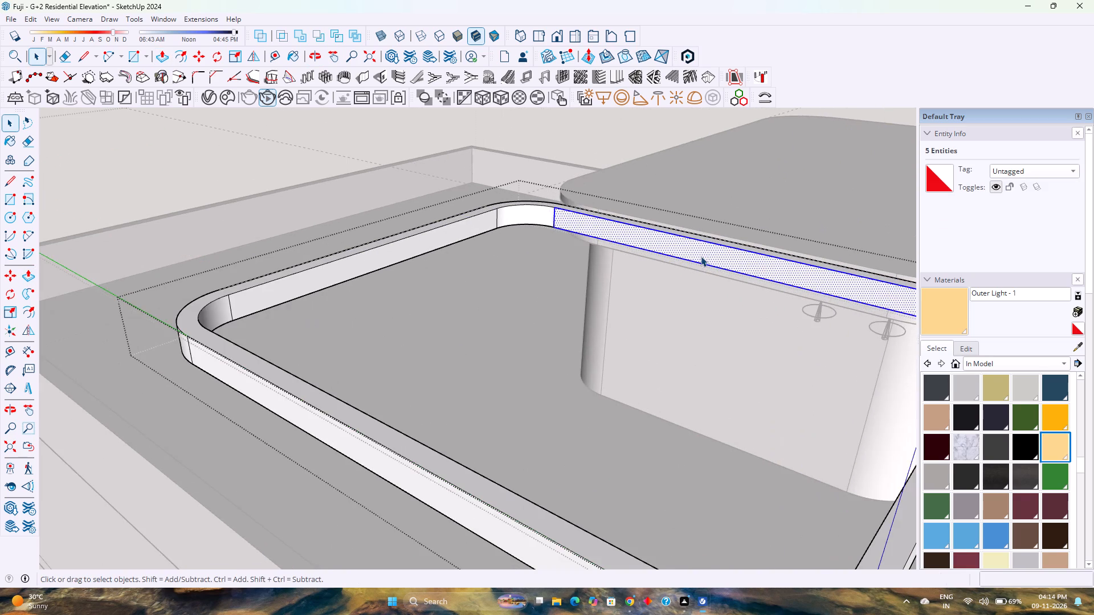
Exit the frame group and delete the remaining guides in the model.
scroll(701, 255, down, 9)
middle_drag(574, 263, 765, 306)
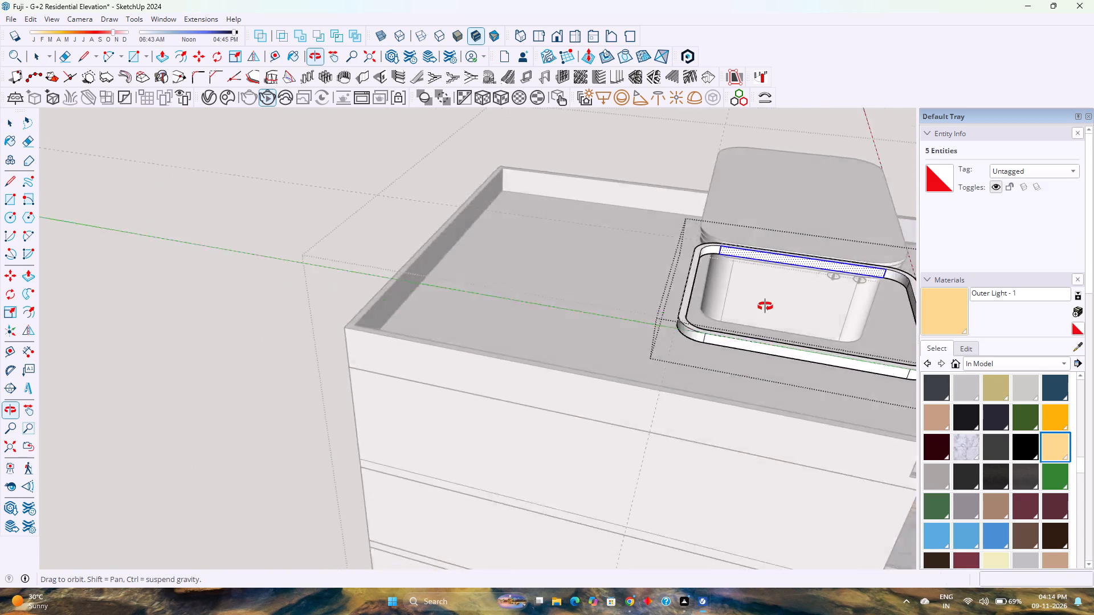
middle_drag(765, 306, 792, 306)
middle_click(792, 306)
middle_click(793, 306)
scroll(729, 290, down, 4)
scroll(635, 281, up, 4)
key(Escape)
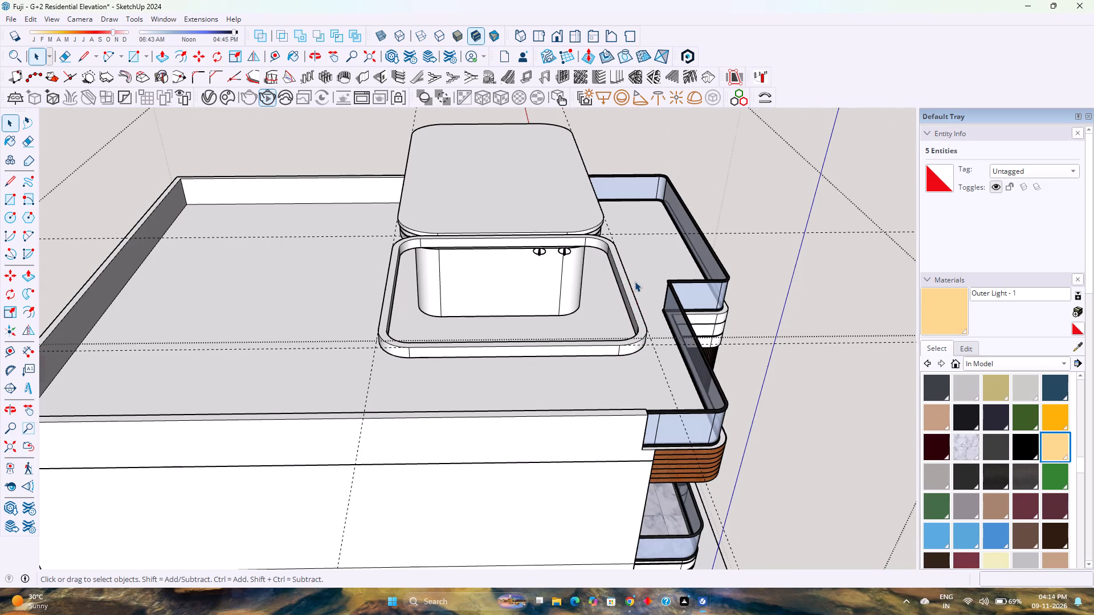
click(31, 22)
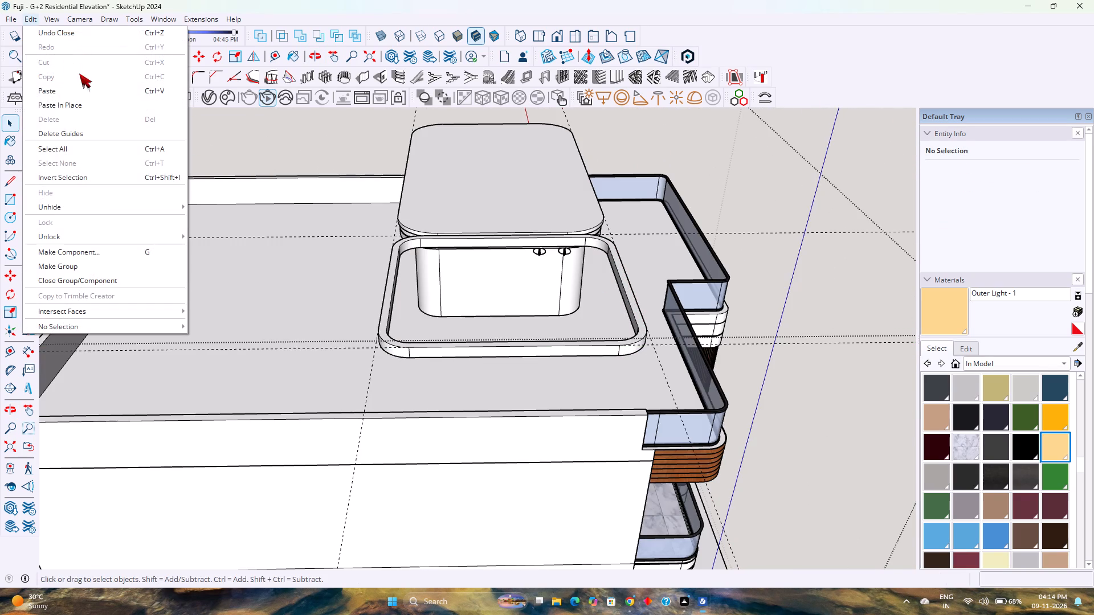
click(87, 135)
Reopen the frame group and place a guide along the vertical edge where the rear inner face meets the corner by the side parapet.
scroll(520, 235, up, 5)
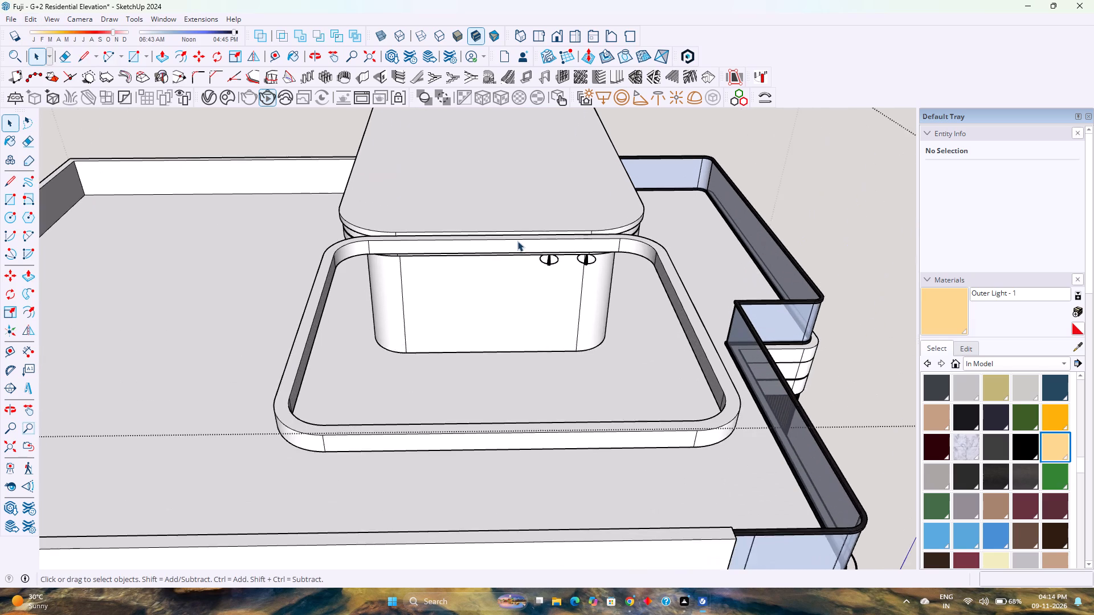
middle_drag(383, 269, 230, 253)
middle_click(230, 253)
scroll(250, 243, down, 4)
middle_drag(270, 242, 96, 290)
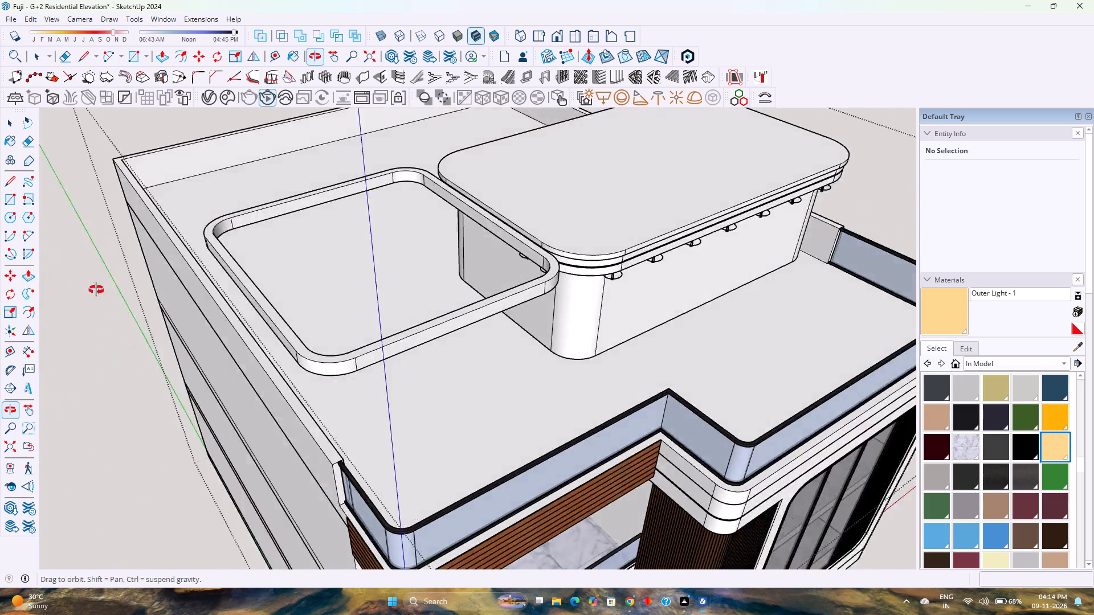
middle_drag(96, 290, 48, 295)
middle_click(48, 295)
scroll(301, 220, up, 4)
double_click(318, 163)
scroll(316, 161, up, 2)
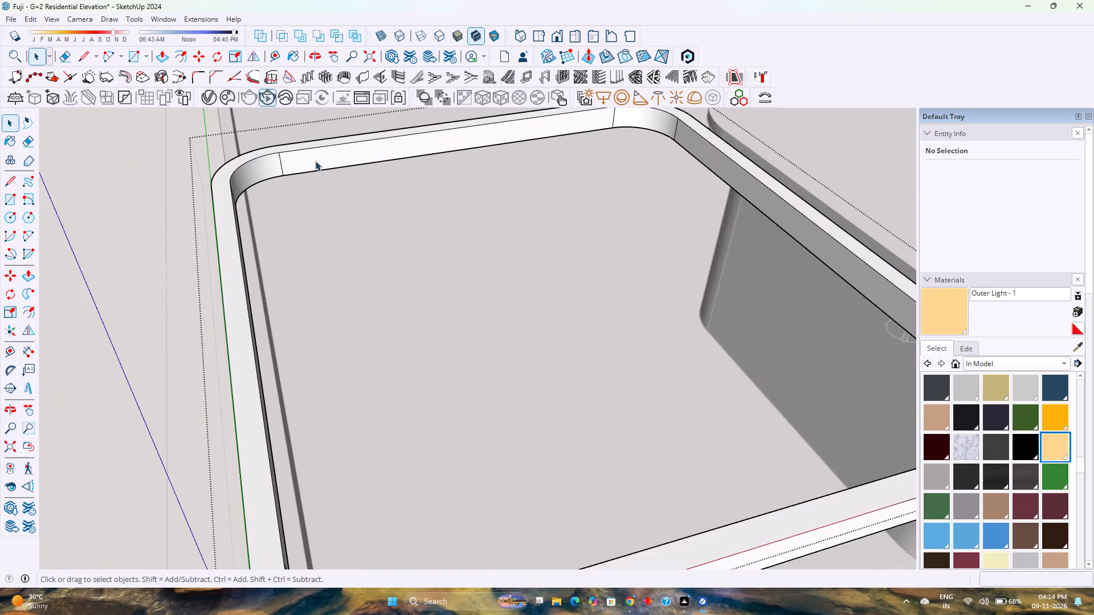
scroll(315, 161, up, 2)
shift+middle_click(321, 157)
shift+middle_click(323, 160)
shift+middle_drag(320, 170, 264, 199)
shift+middle_click(264, 199)
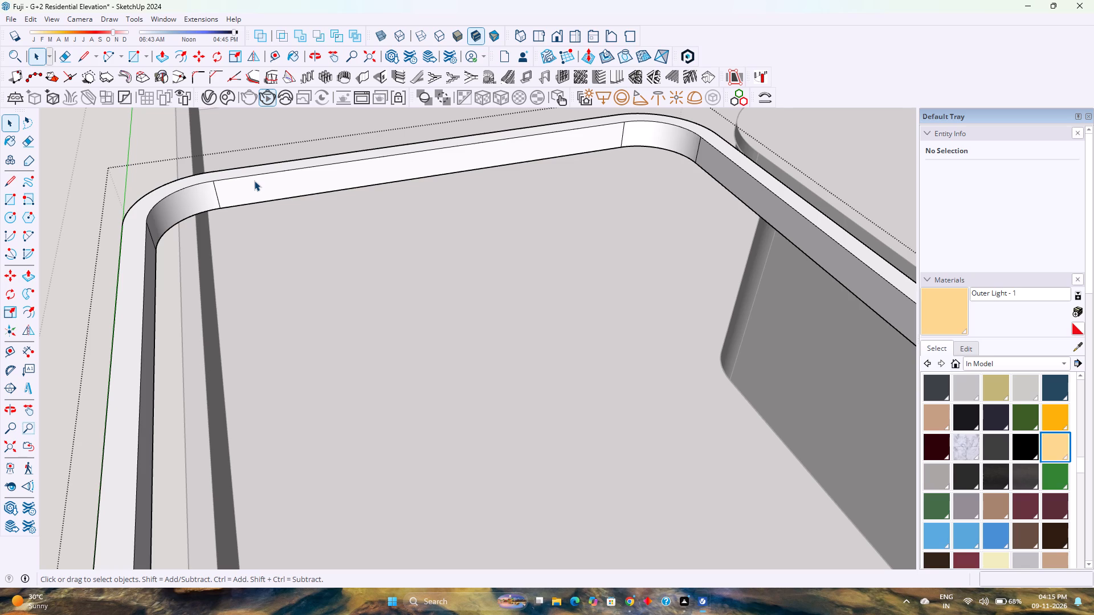
click(275, 60)
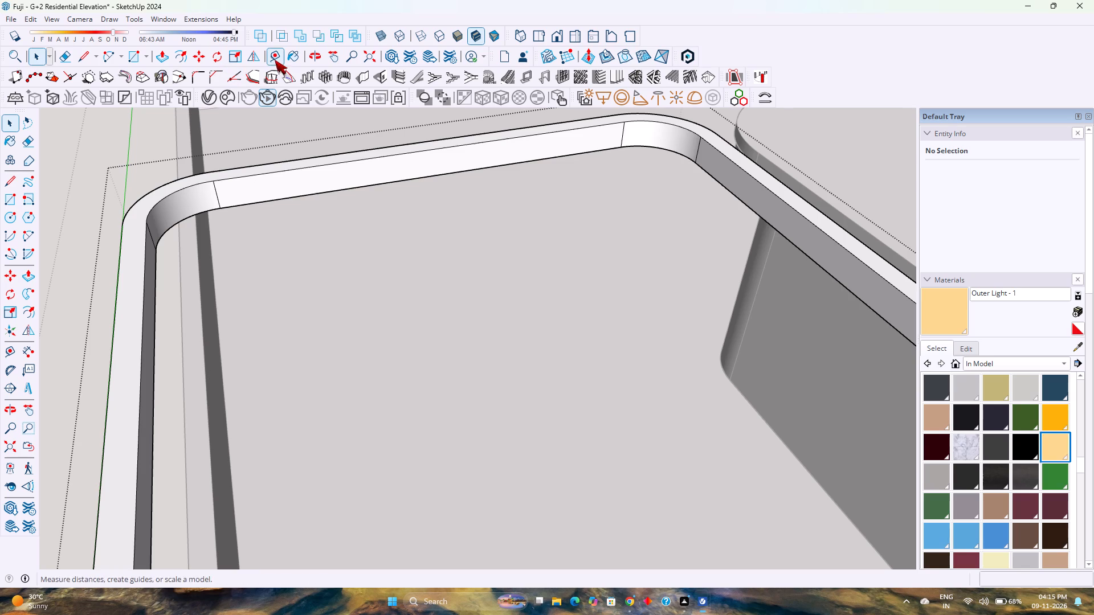
scroll(215, 197, up, 12)
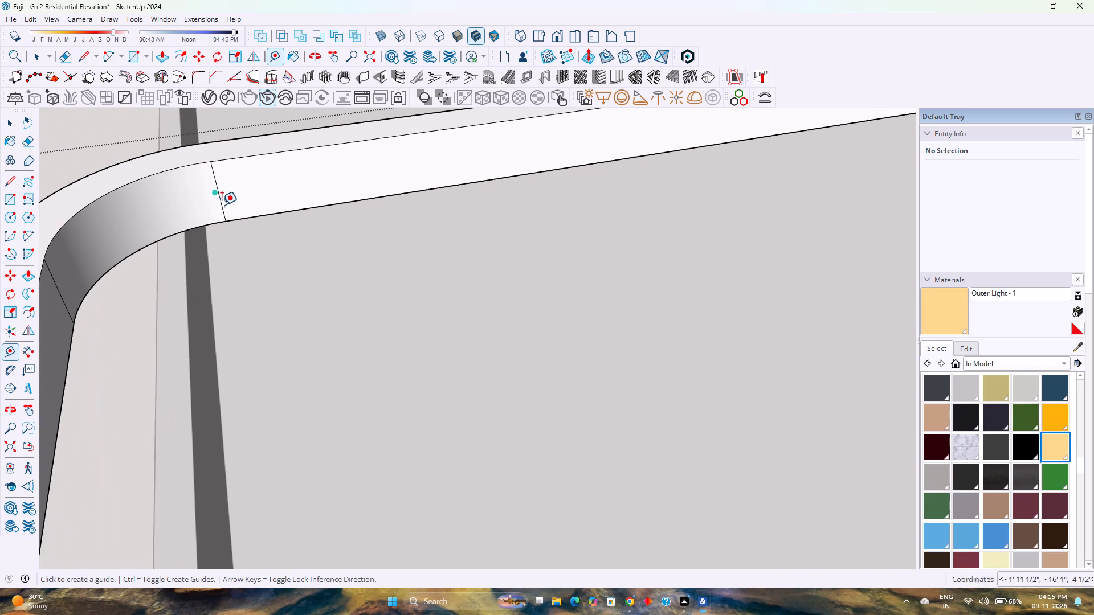
click(223, 205)
click(211, 163)
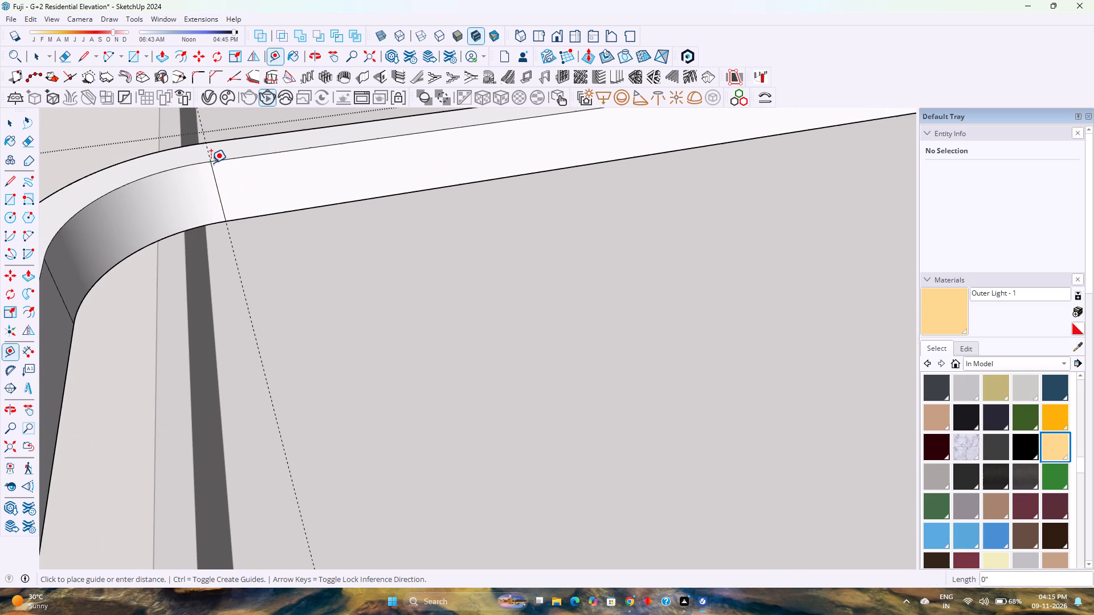
Place a horizontal guide 2" above the lower edge of the frame's rear inner face.
scroll(223, 208, down, 8)
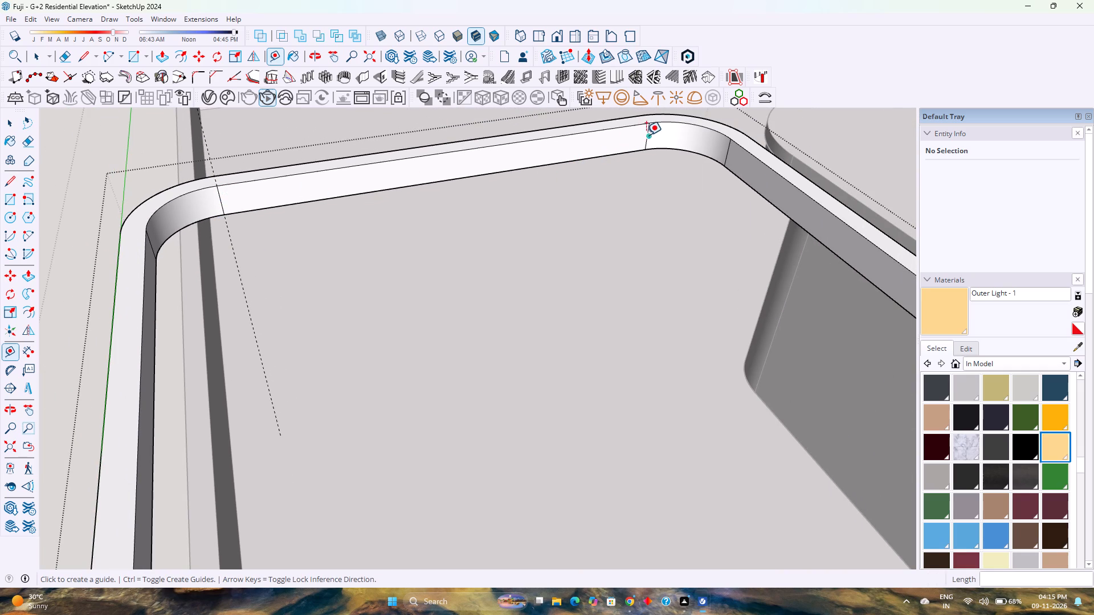
click(257, 208)
key(Up)
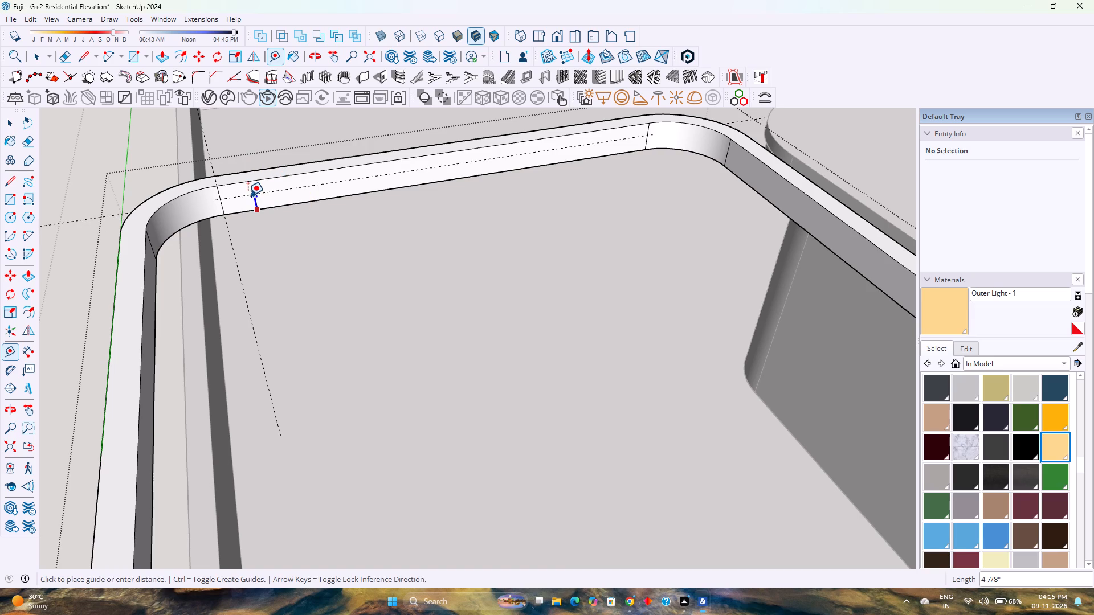
key(3)
key(BackSpace)
key(2)
key(Return)
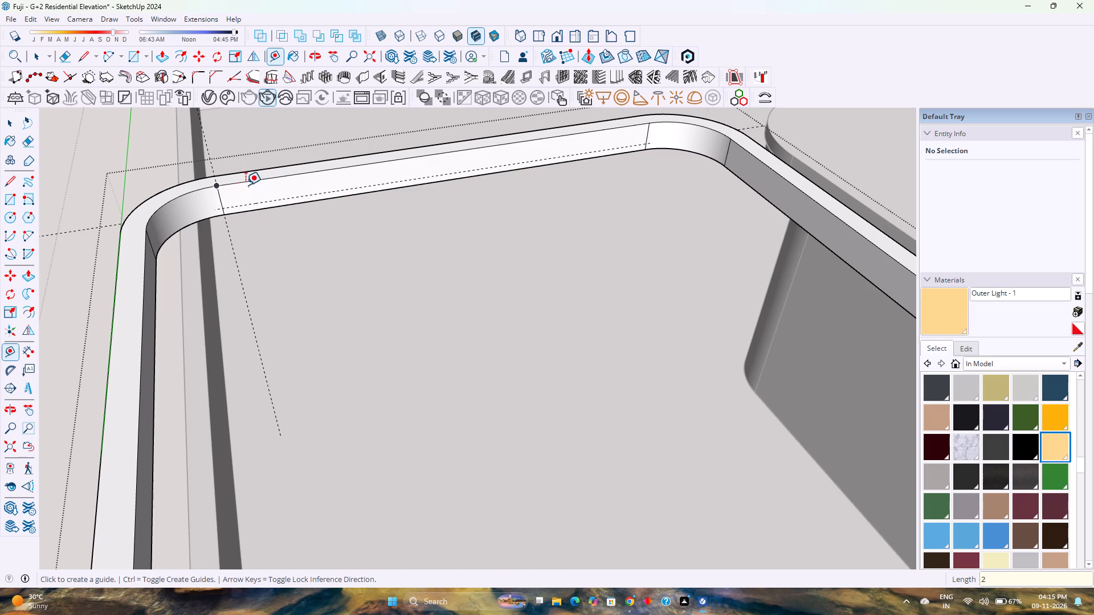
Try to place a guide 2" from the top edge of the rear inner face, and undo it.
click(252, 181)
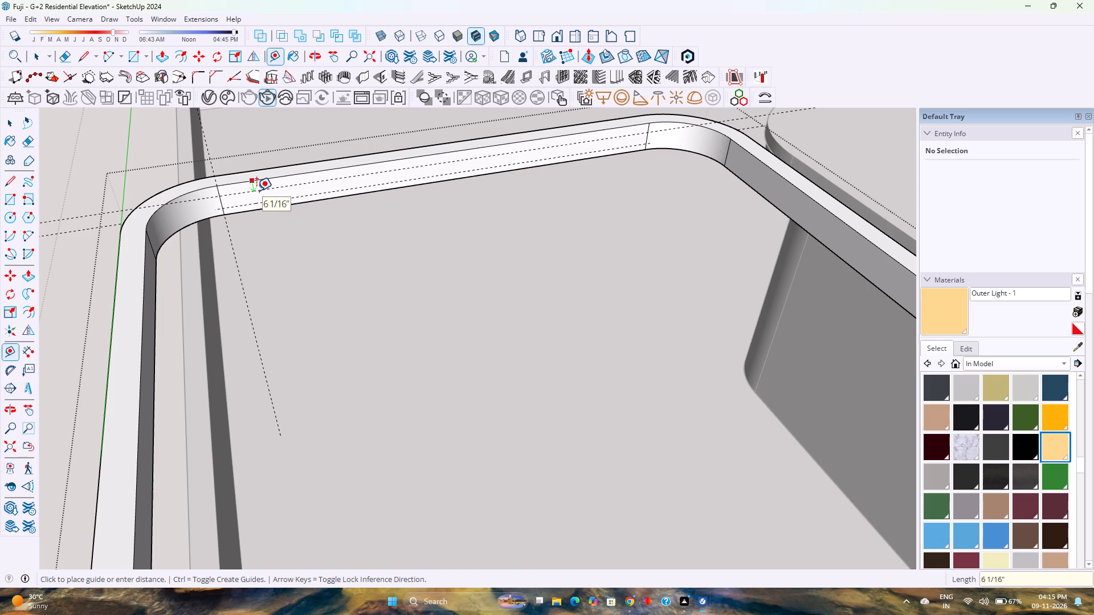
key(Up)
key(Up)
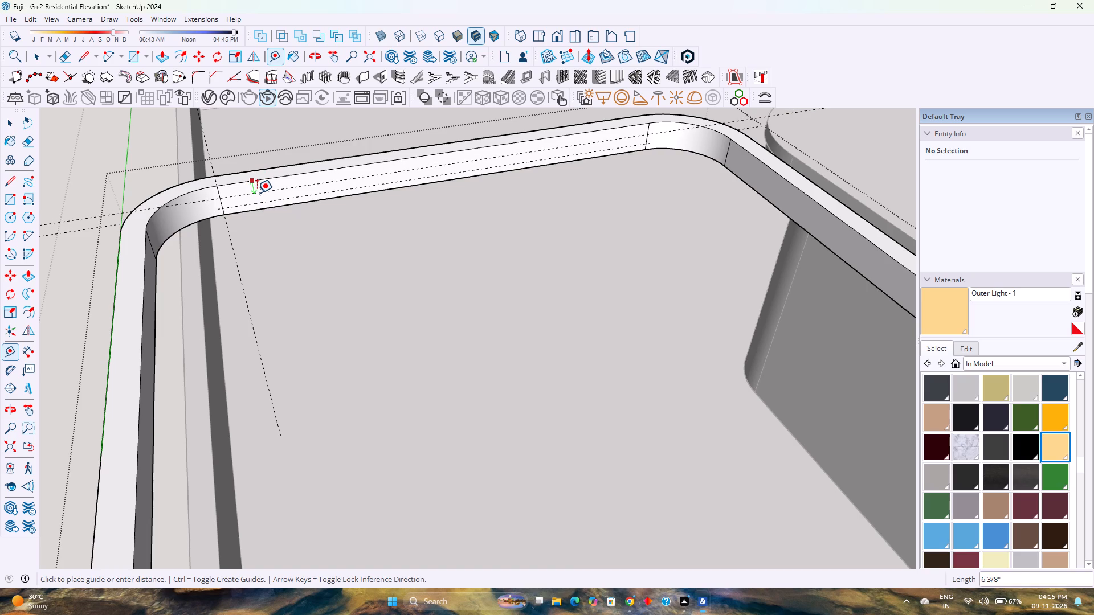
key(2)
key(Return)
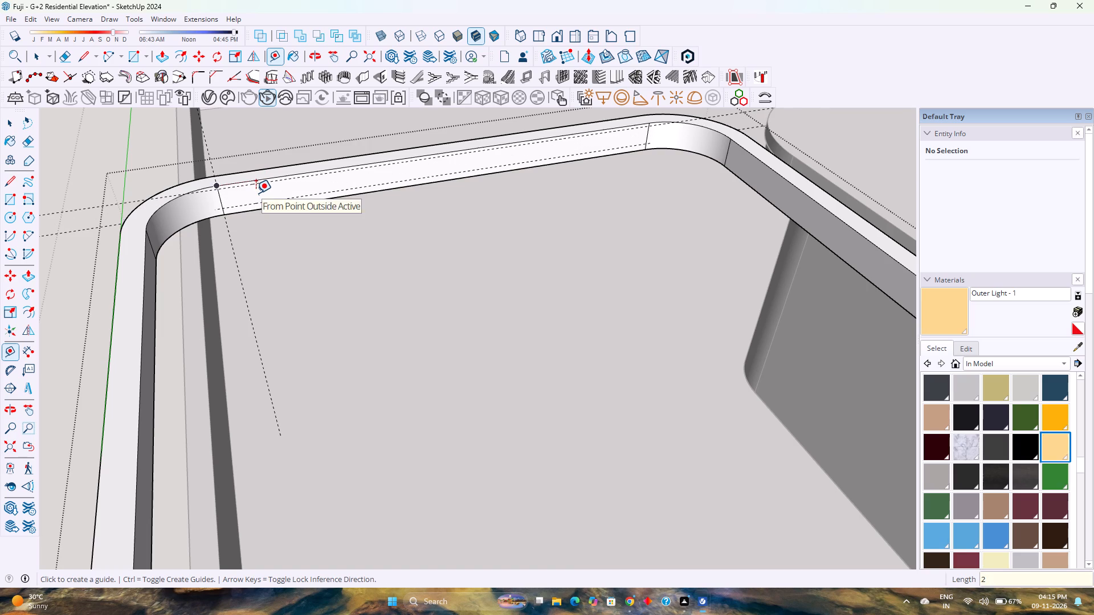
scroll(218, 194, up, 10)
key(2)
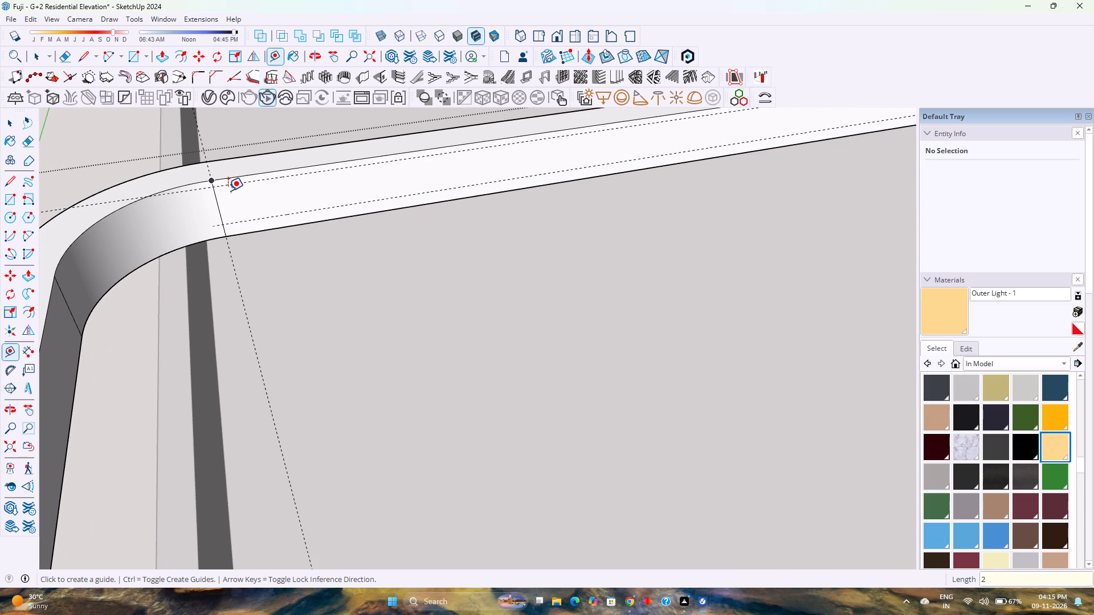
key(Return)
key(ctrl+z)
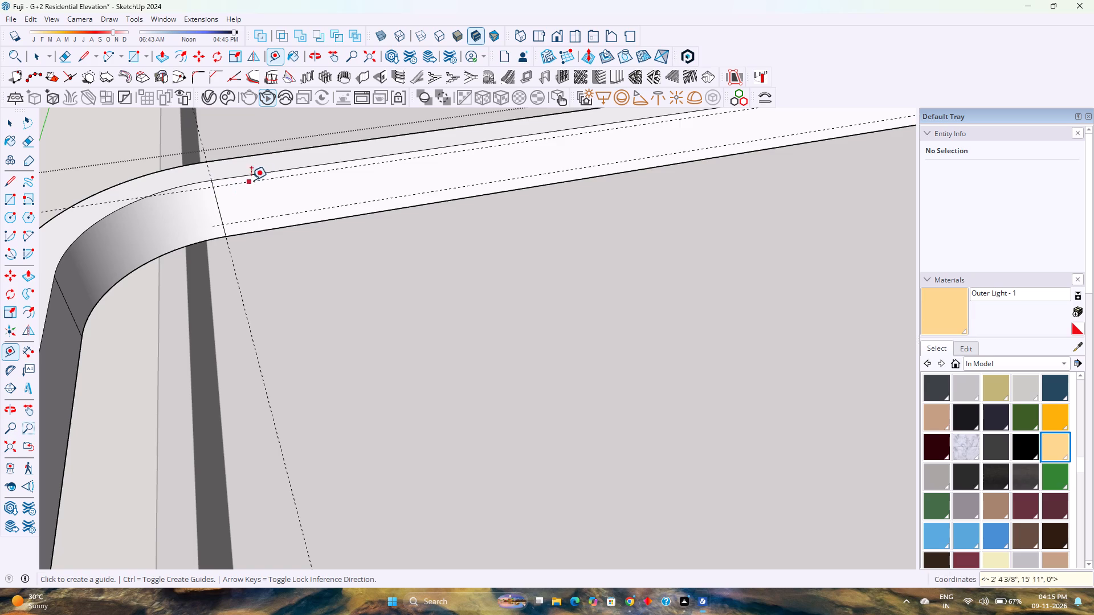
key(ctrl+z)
Place guides on the rear inner face 2" below its top edge and 4" in from the vertical corner edge.
click(283, 171)
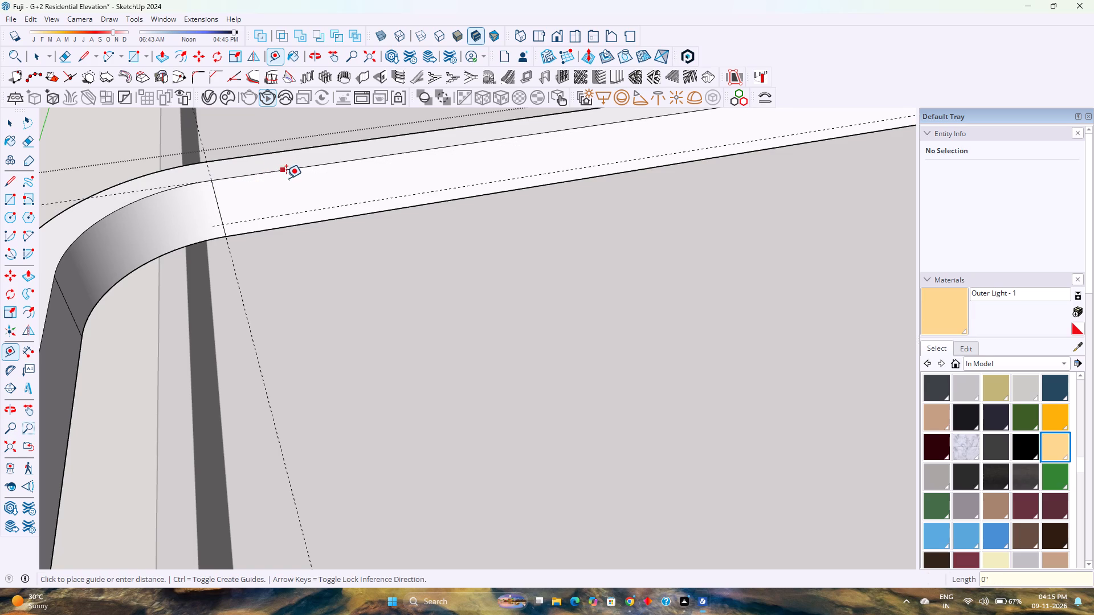
key(Up)
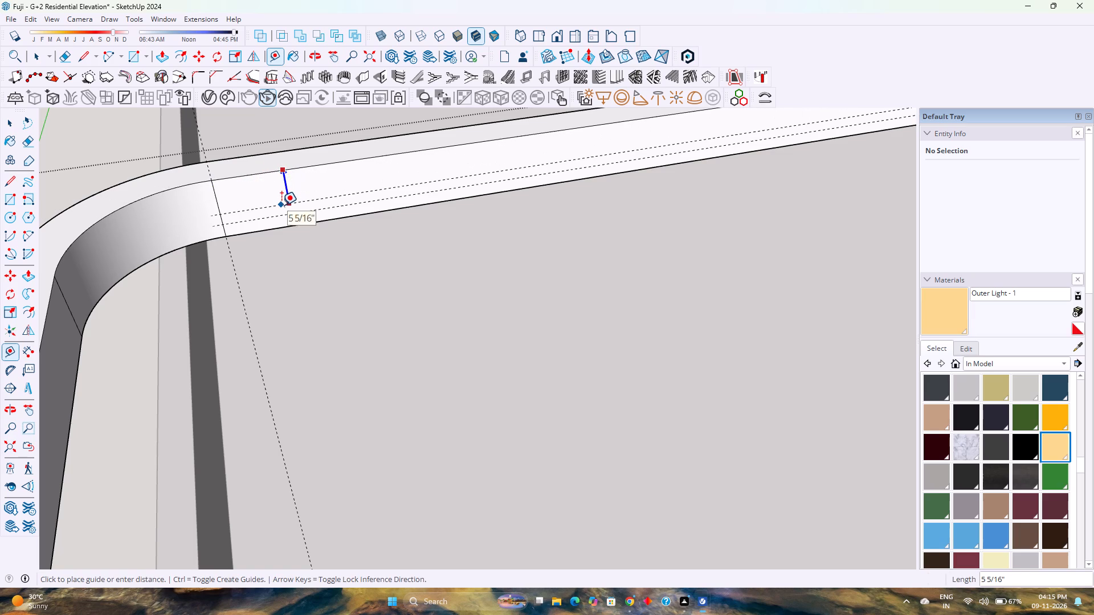
key(2)
key(Return)
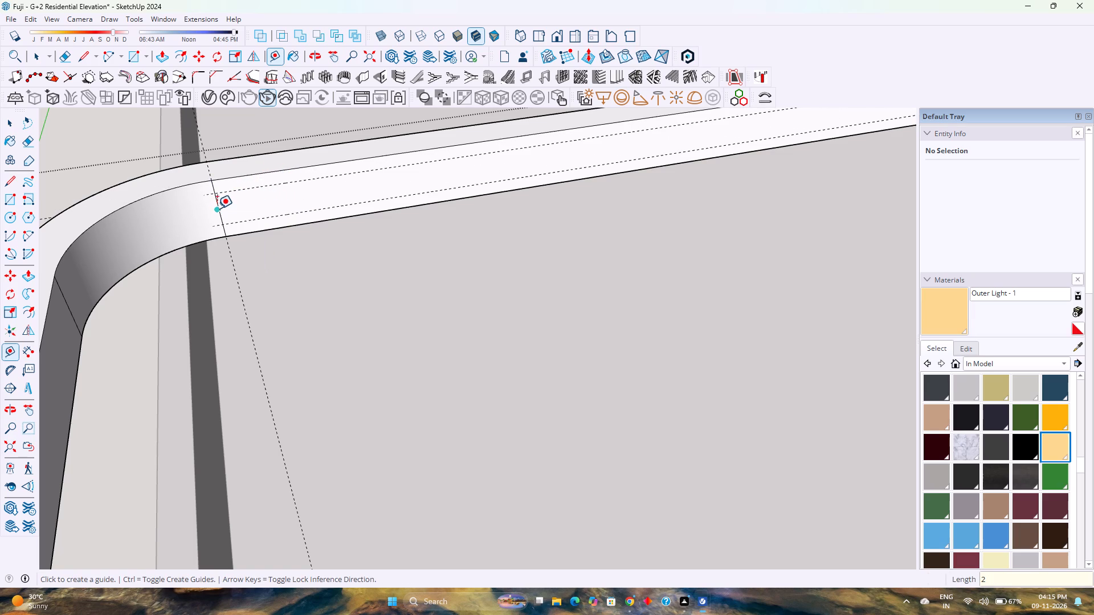
click(217, 201)
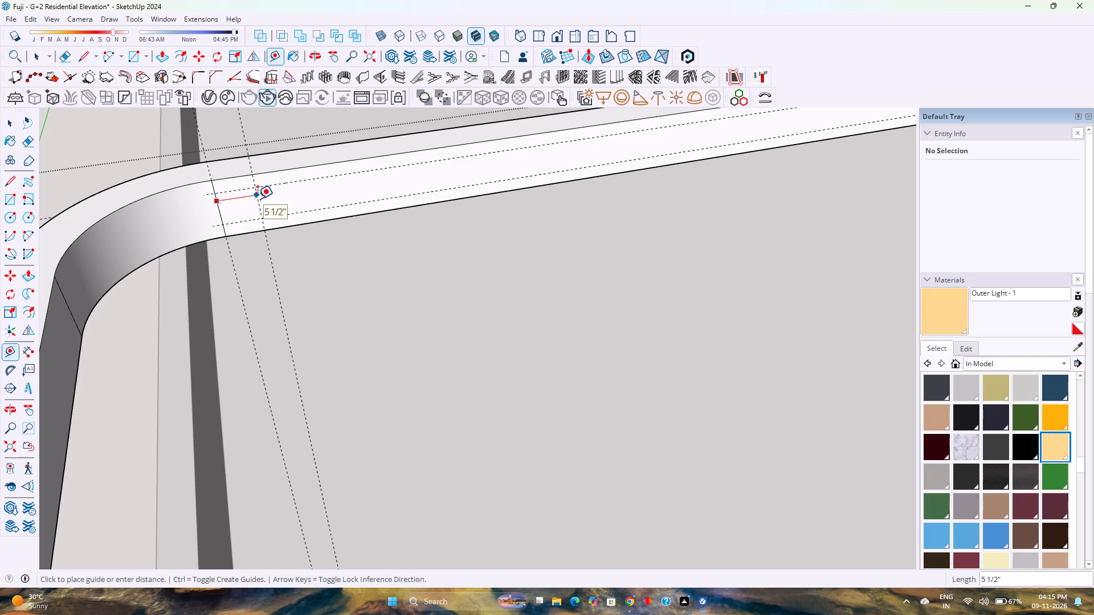
key(4)
key(Return)
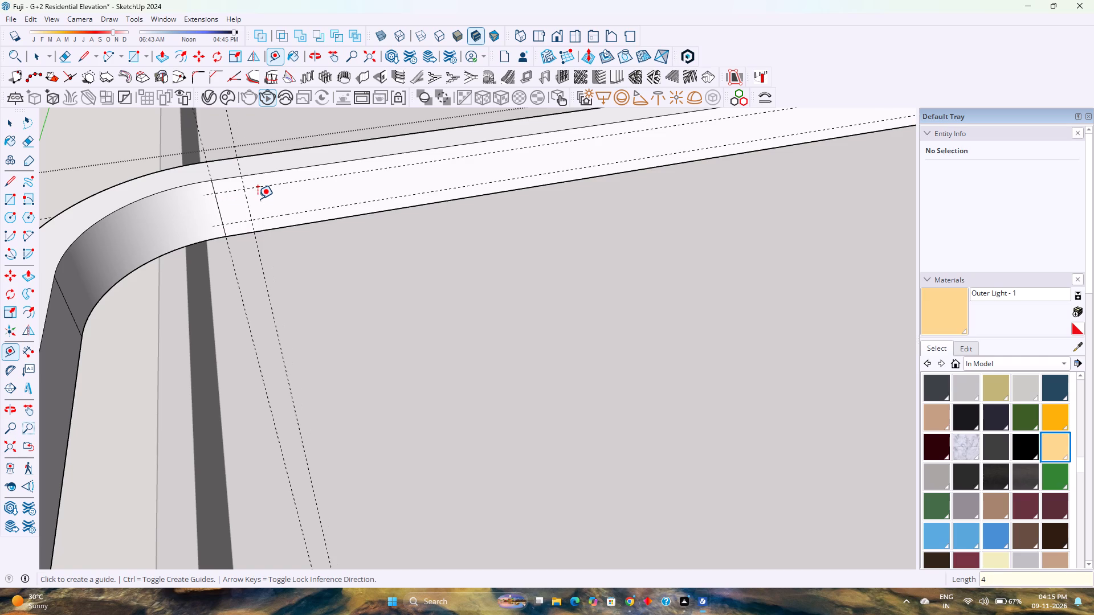
Draw a 5" by 4" rectangle between the guides at the corner end of the rear inner face.
scroll(253, 193, up, 3)
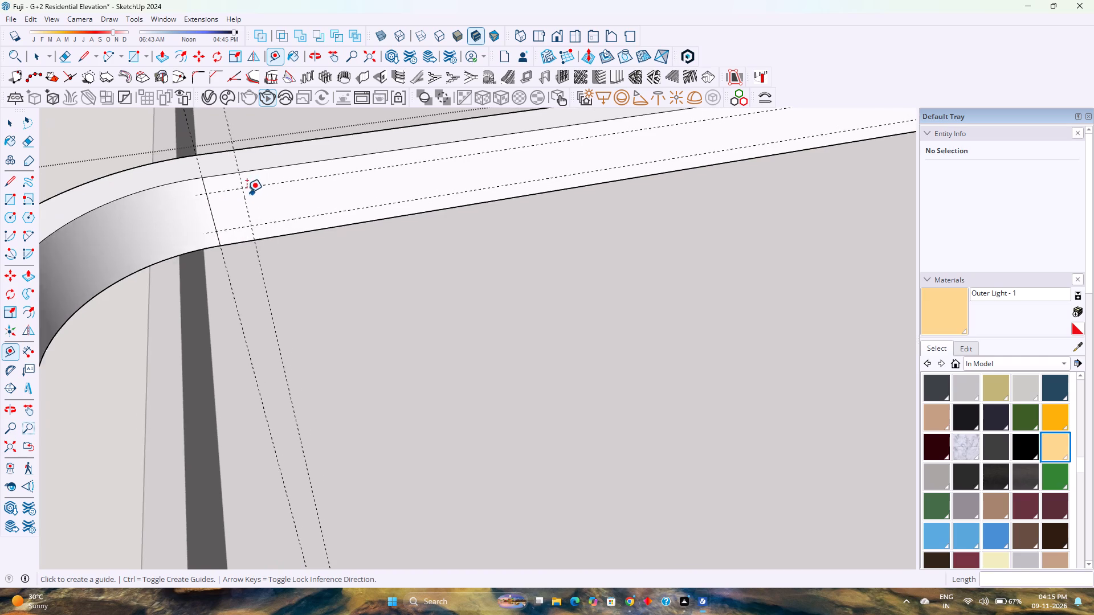
scroll(229, 193, up, 2)
middle_drag(189, 198, 195, 137)
middle_click(196, 137)
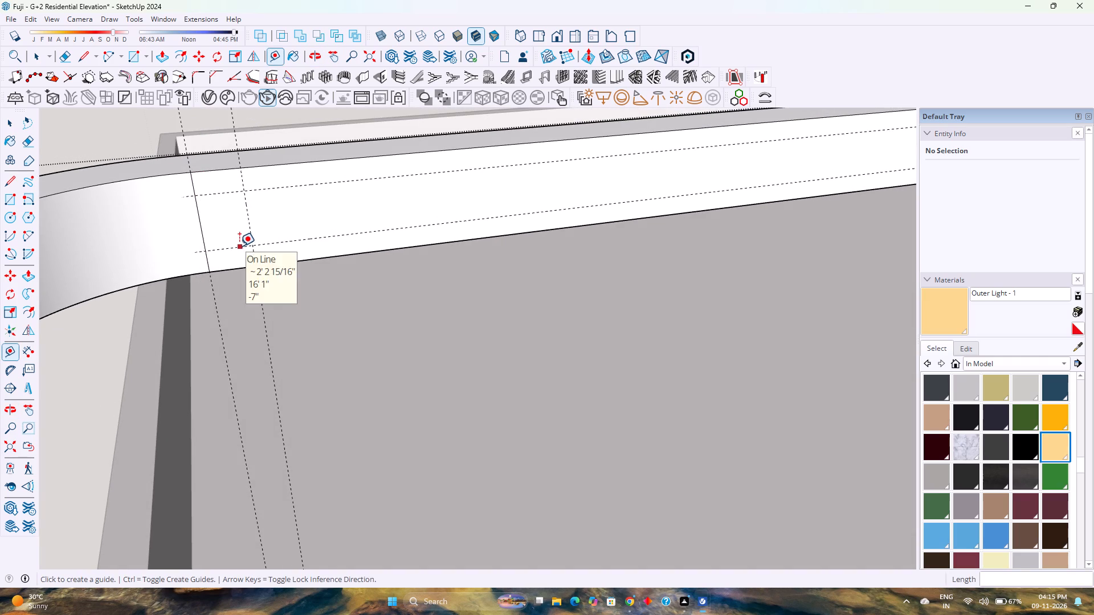
key(r)
click(194, 195)
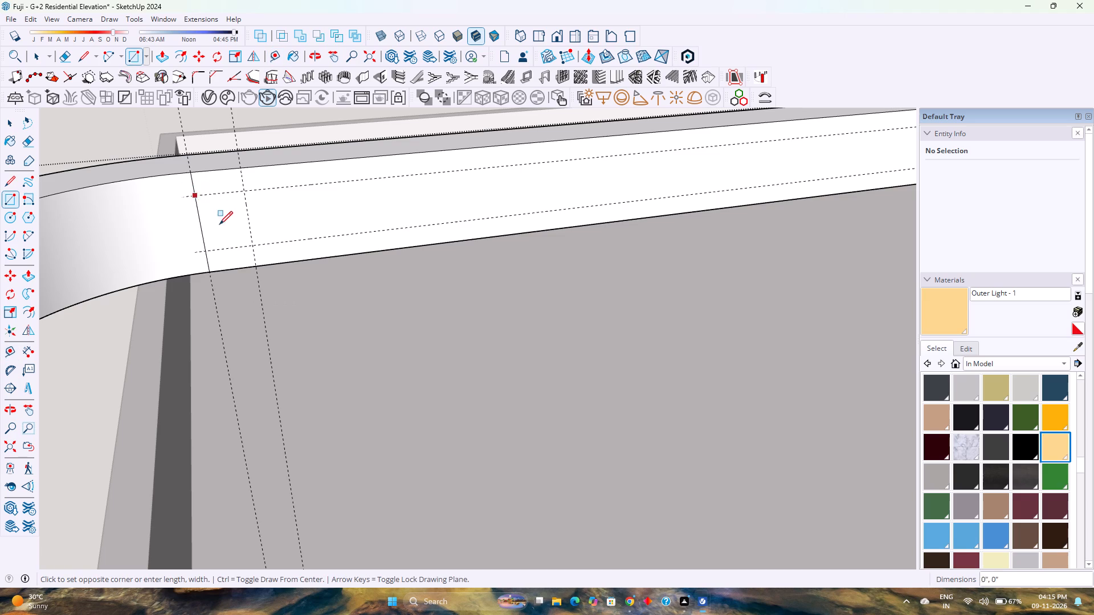
click(251, 244)
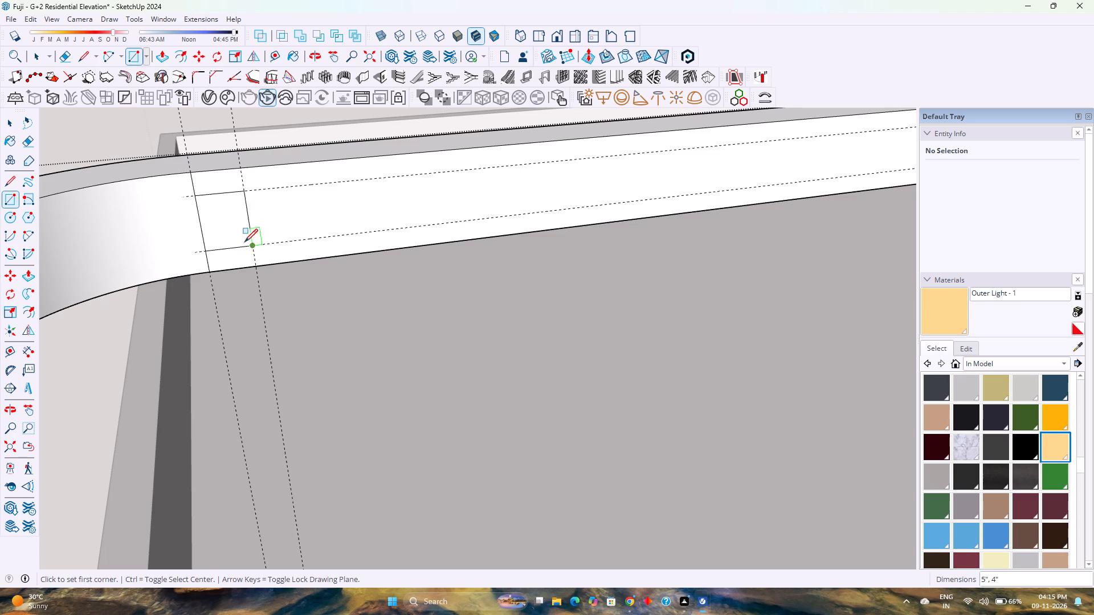
Make the small rectangle and its edges a component with the definition name 5.
key(space)
double_click(225, 209)
right_click(225, 209)
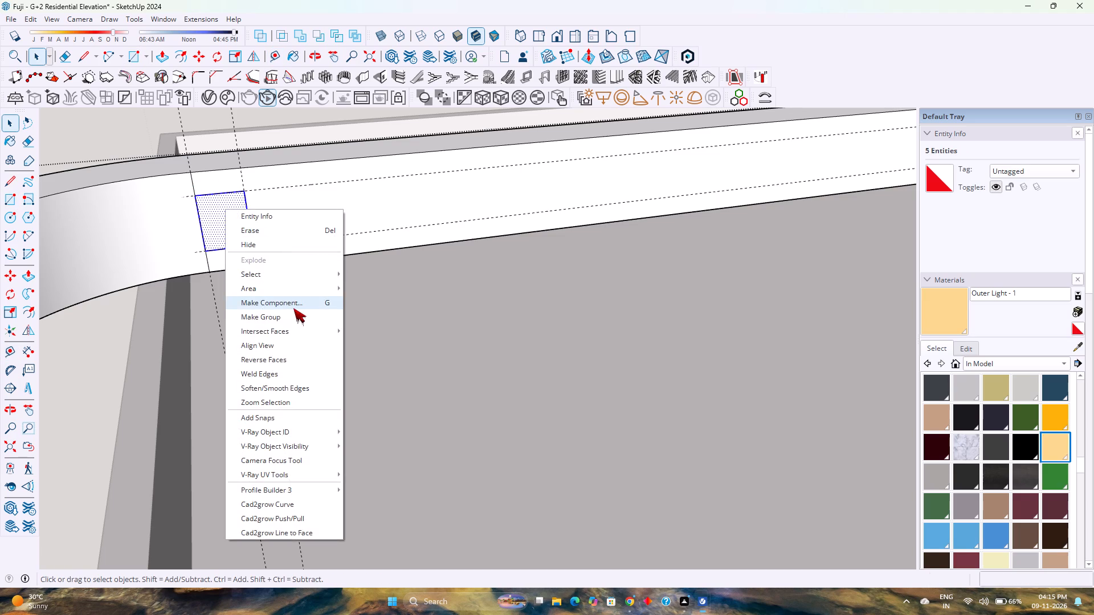
click(293, 308)
key(5)
key(Return)
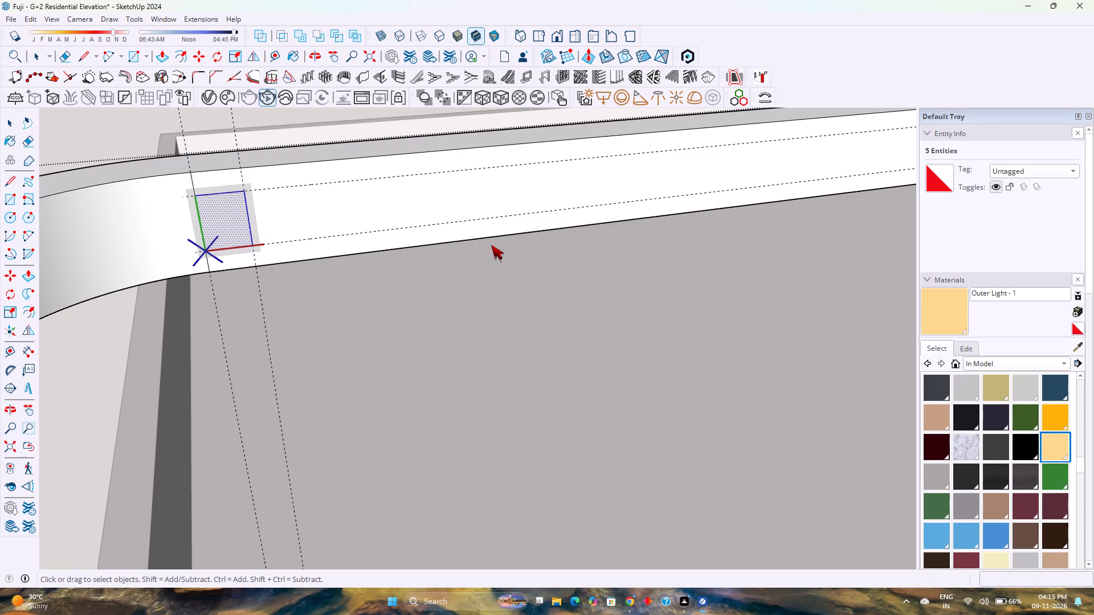
Copy the rectangle component along the lower guide to the vertical edge at the far end of the rear inner face.
key(m)
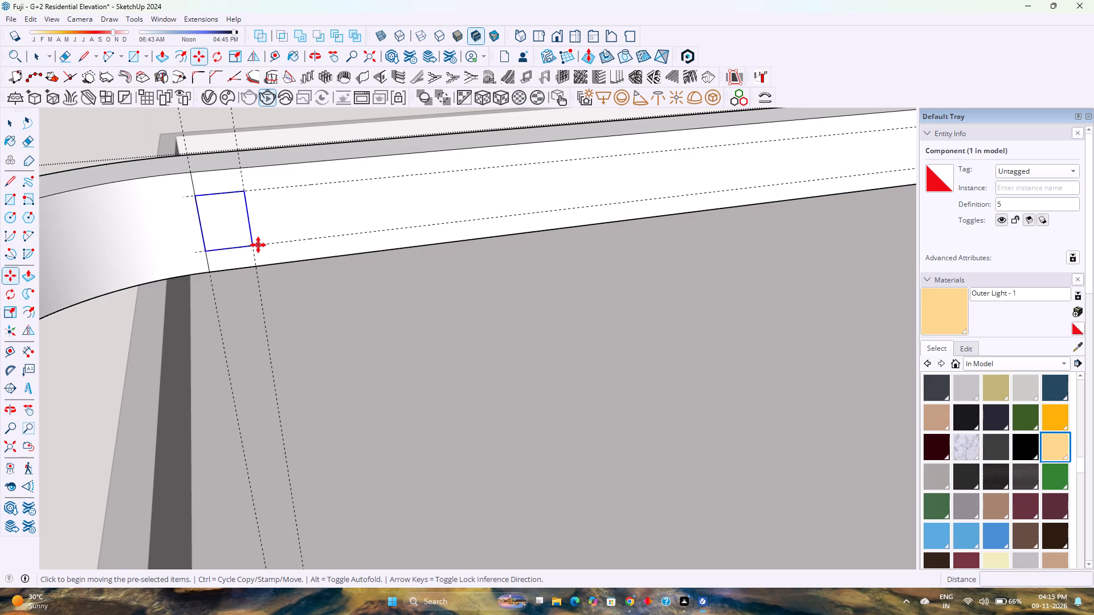
click(253, 245)
scroll(287, 250, down, 7)
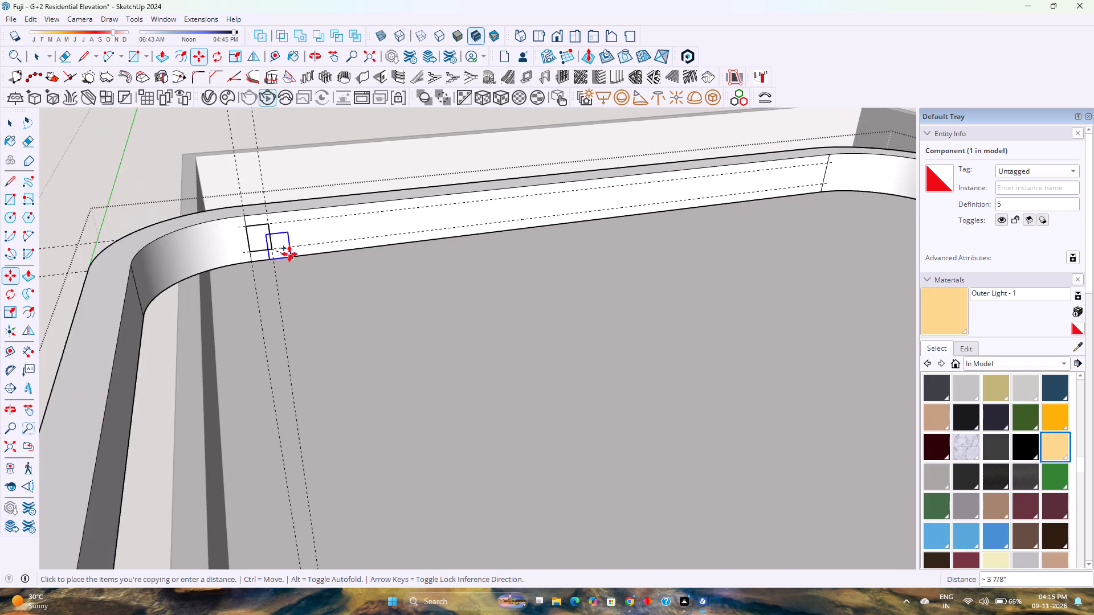
scroll(289, 254, down, 4)
shift+middle_drag(493, 240, 344, 238)
shift+middle_click(344, 238)
scroll(394, 202, up, 5)
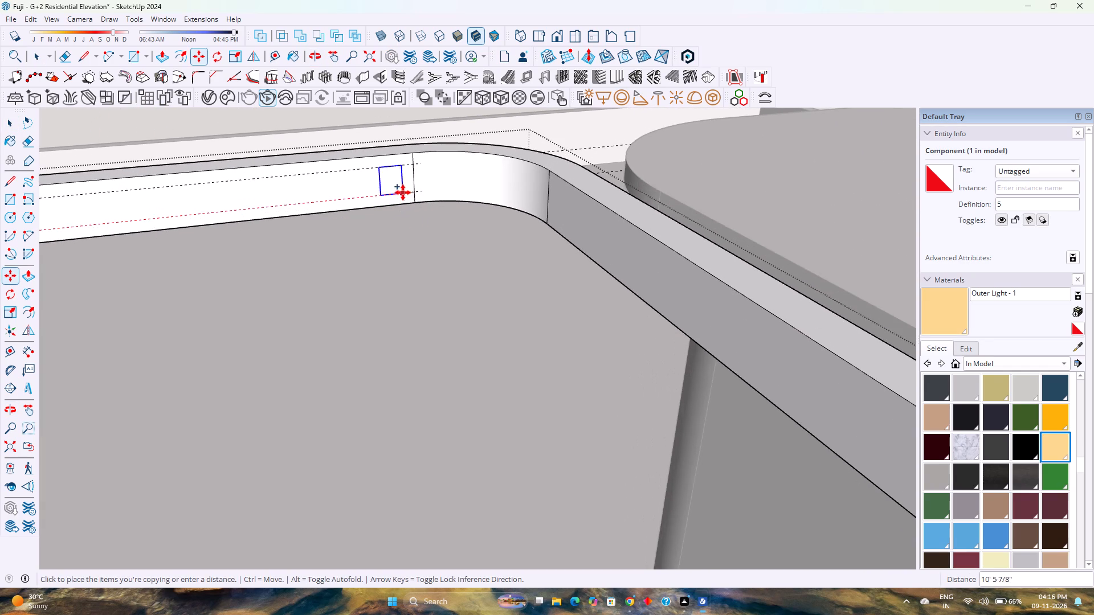
click(414, 191)
scroll(459, 263, down, 5)
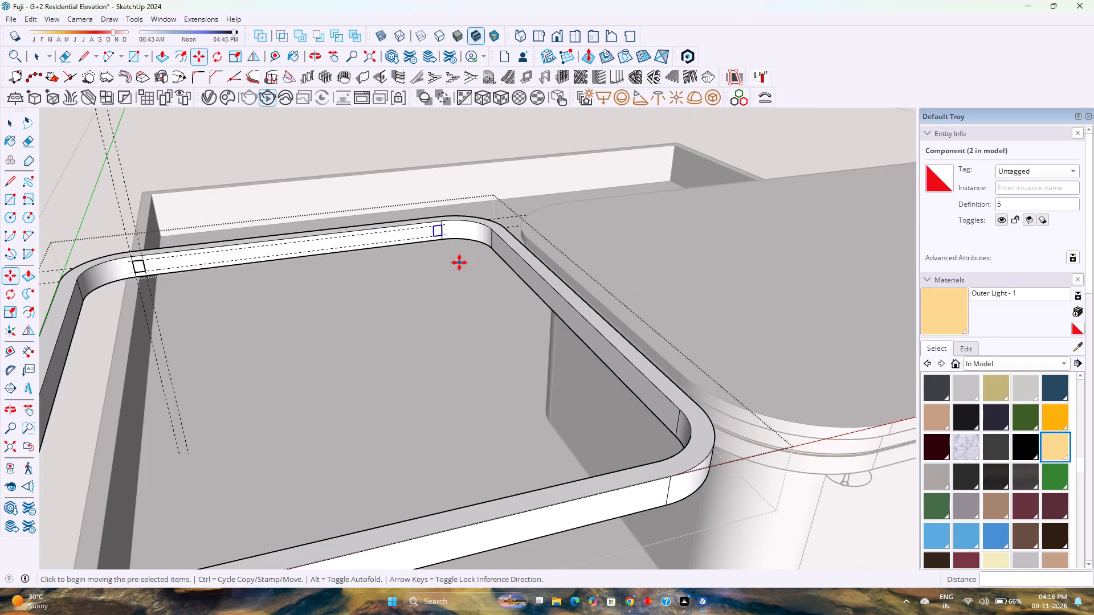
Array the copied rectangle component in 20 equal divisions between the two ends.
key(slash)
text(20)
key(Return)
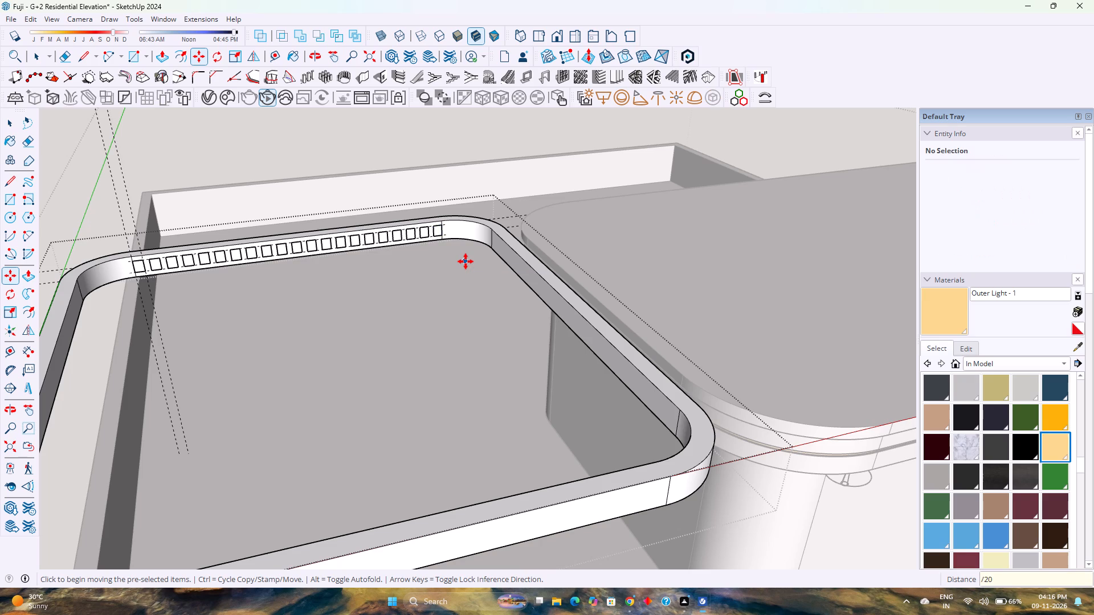
Array the rectangle component in 10 equal divisions between the two ends of the rear inner face.
text(/10)
key(Return)
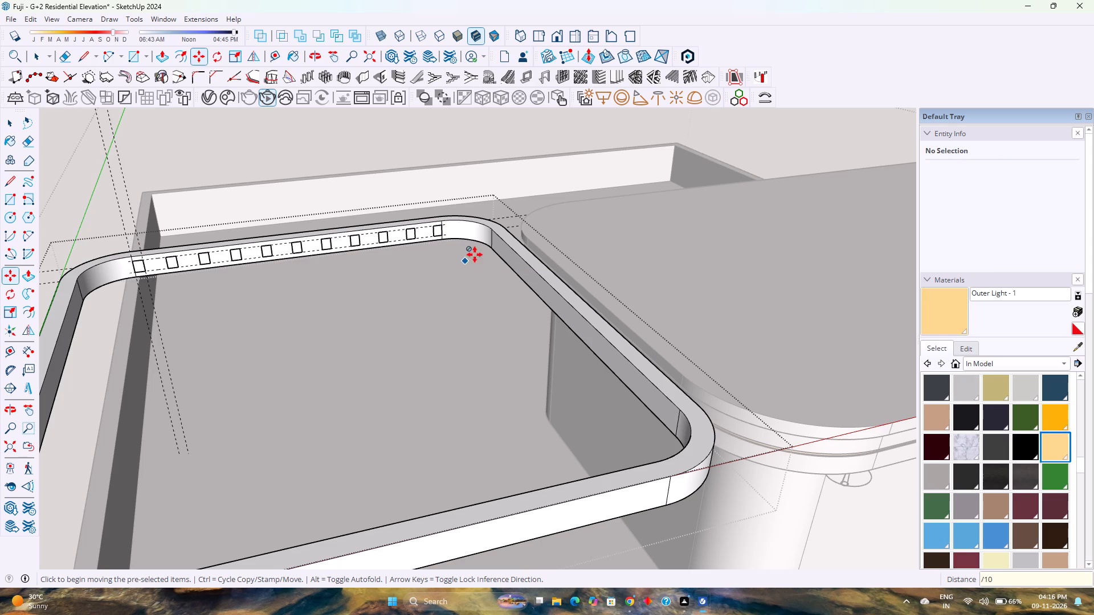
Edit the rectangle component, extrude its face 15' 7" across the frame to the opposite inner face, and close the component.
key(space)
scroll(441, 208, up, 5)
double_click(433, 253)
scroll(433, 253, up, 3)
key(p)
click(433, 253)
scroll(447, 265, down, 8)
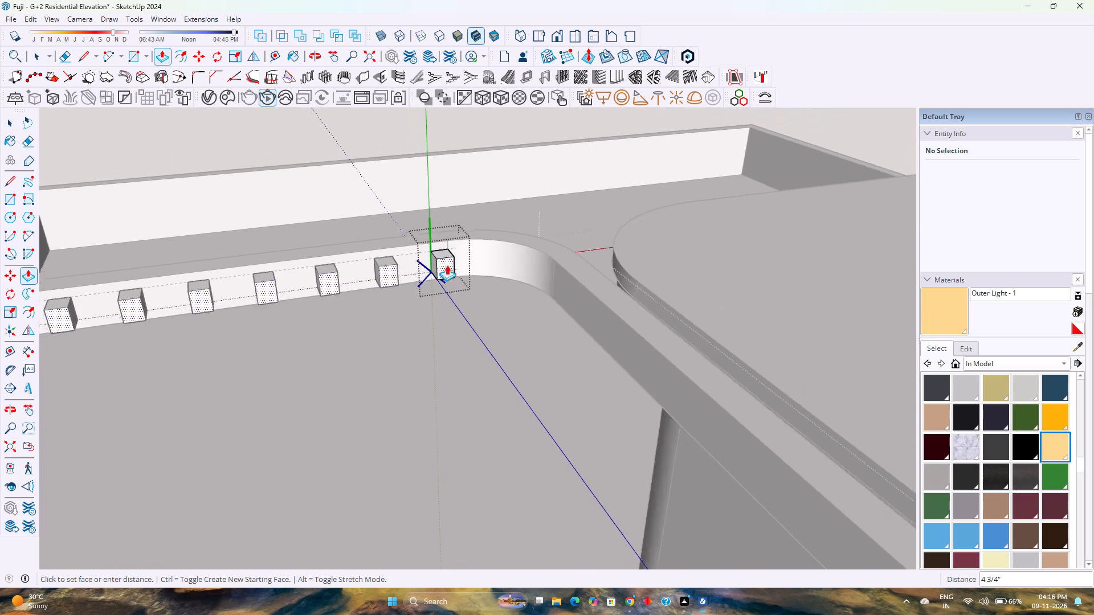
scroll(447, 265, down, 9)
scroll(447, 265, up, 1)
scroll(447, 265, down, 3)
middle_click(472, 378)
middle_drag(472, 378, 476, 380)
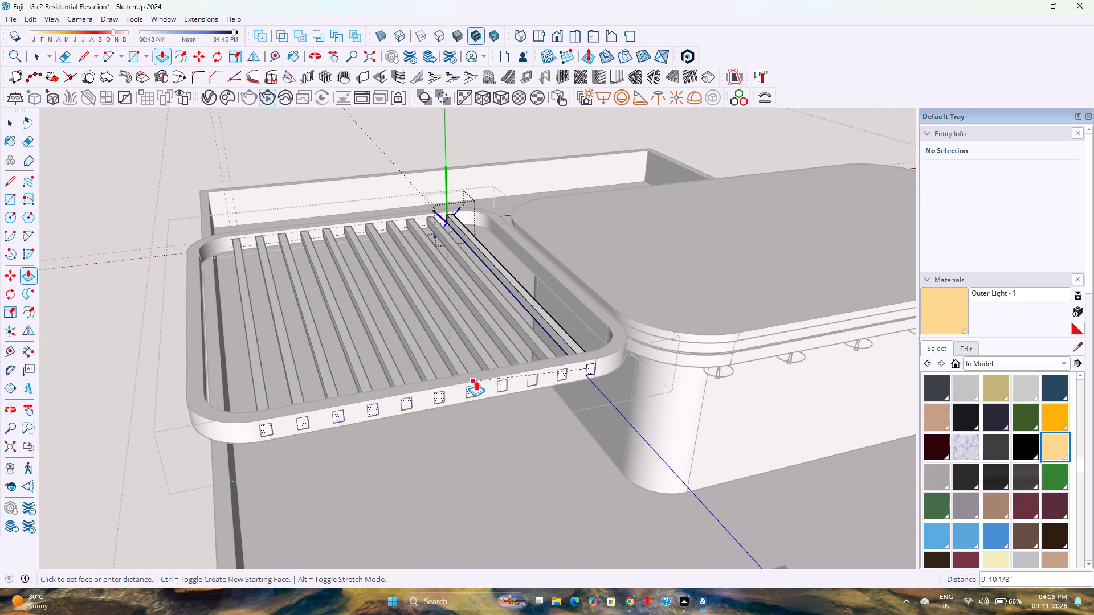
middle_drag(476, 380, 519, 424)
middle_click(519, 424)
scroll(499, 384, up, 3)
middle_drag(498, 383, 843, 520)
middle_click(843, 520)
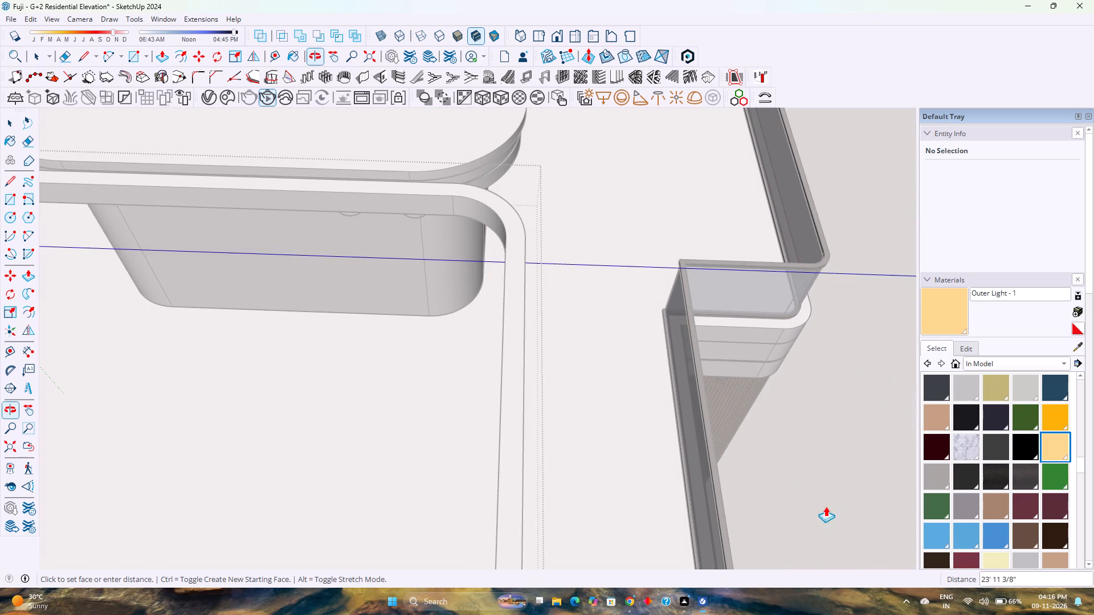
scroll(488, 277, up, 2)
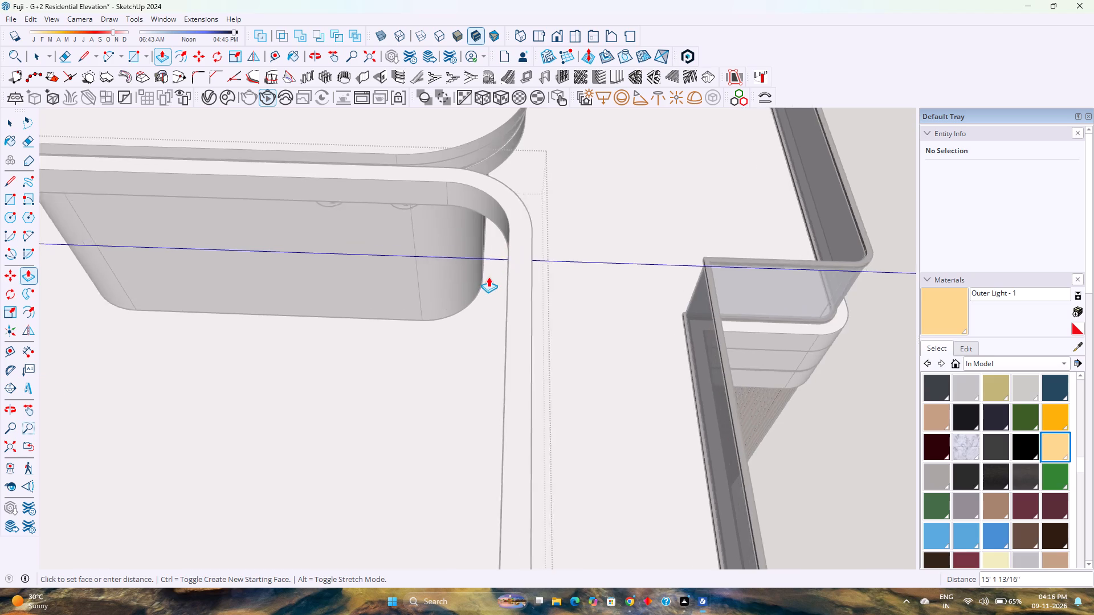
middle_drag(488, 277, 610, 246)
scroll(610, 246, up, 1)
click(654, 192)
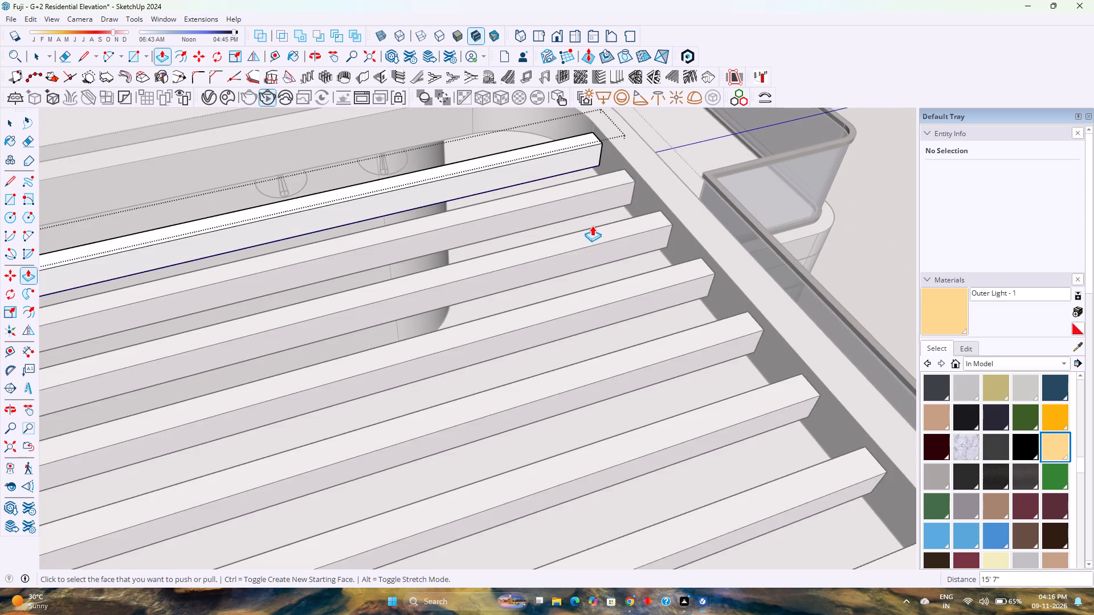
scroll(595, 207, down, 15)
key(space)
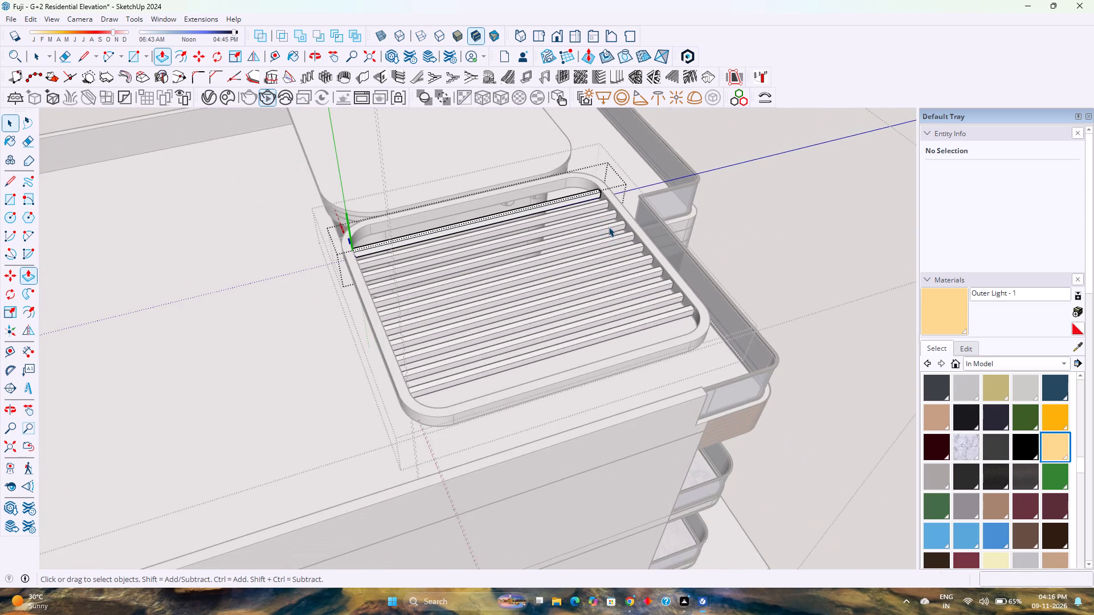
key(Escape)
scroll(609, 231, down, 2)
middle_drag(645, 240, 358, 241)
middle_click(356, 241)
scroll(354, 241, down, 4)
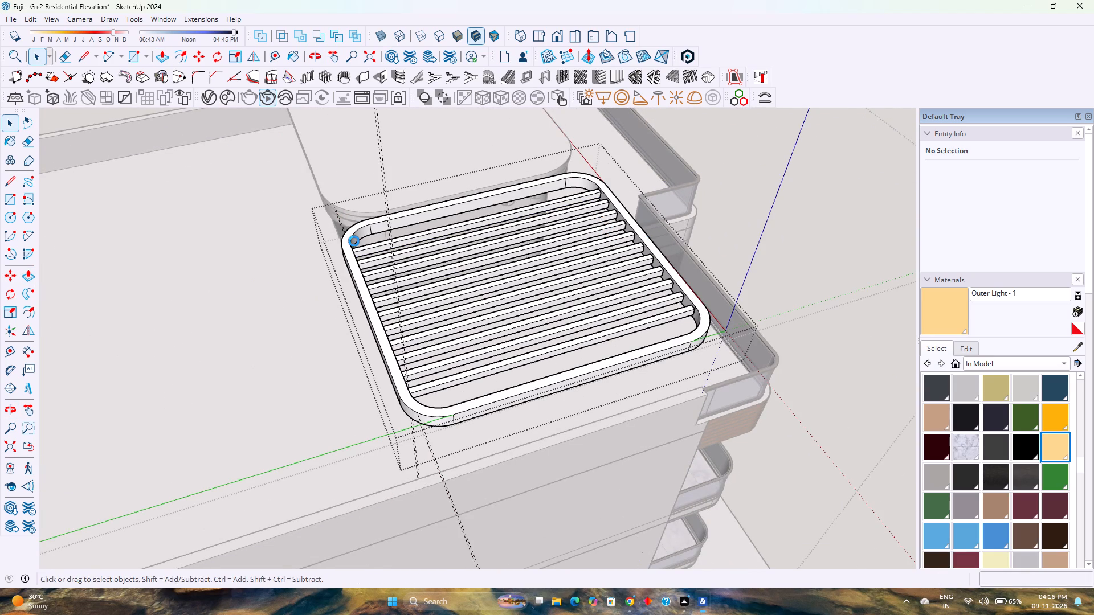
Close the rooftop pergola frame group.
click(785, 254)
Examine the pergola bars and frame from above, from the front and from below against the building elevation.
middle_drag(786, 260, 339, 325)
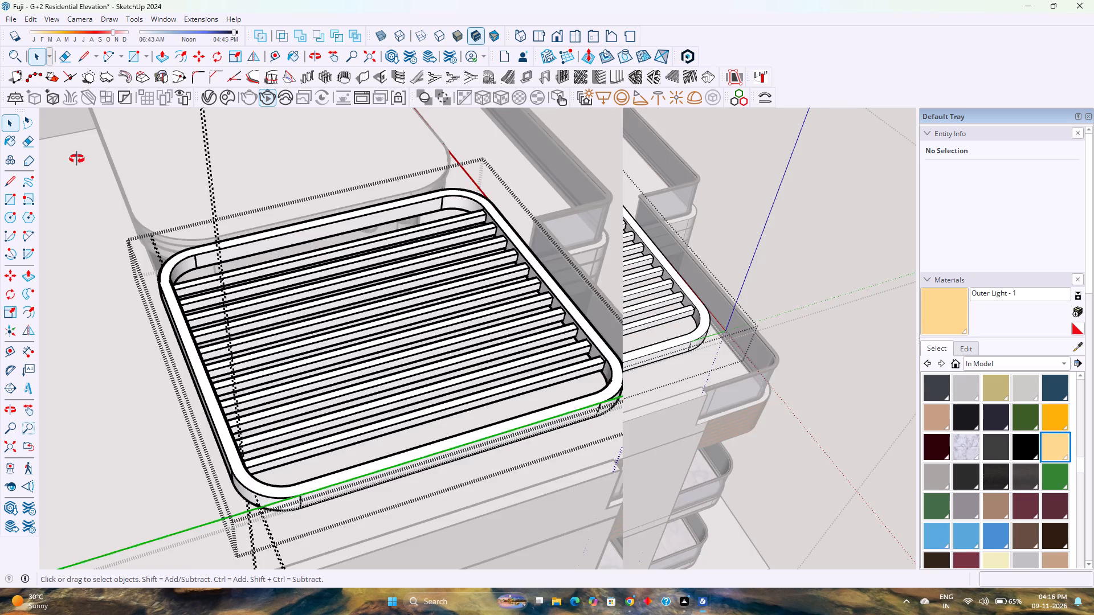
middle_drag(612, 300, 258, 268)
middle_drag(252, 268, 239, 264)
scroll(261, 255, down, 3)
middle_drag(550, 298, 275, 285)
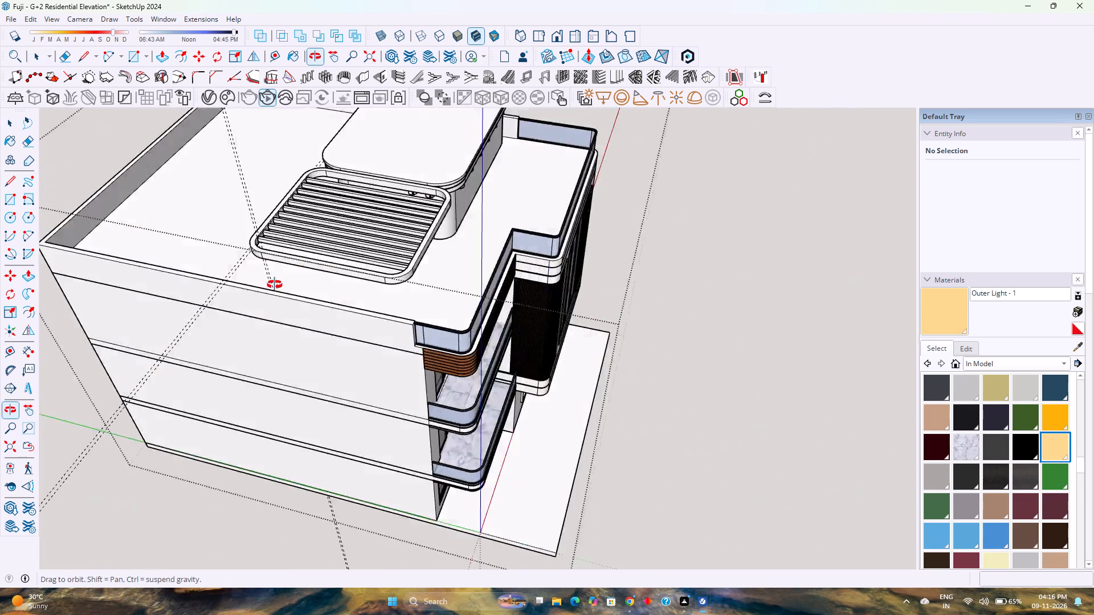
middle_drag(275, 285, 125, 246)
middle_drag(125, 246, 126, 241)
scroll(393, 184, up, 4)
shift+middle_drag(395, 184, 513, 393)
middle_drag(510, 390, 379, 377)
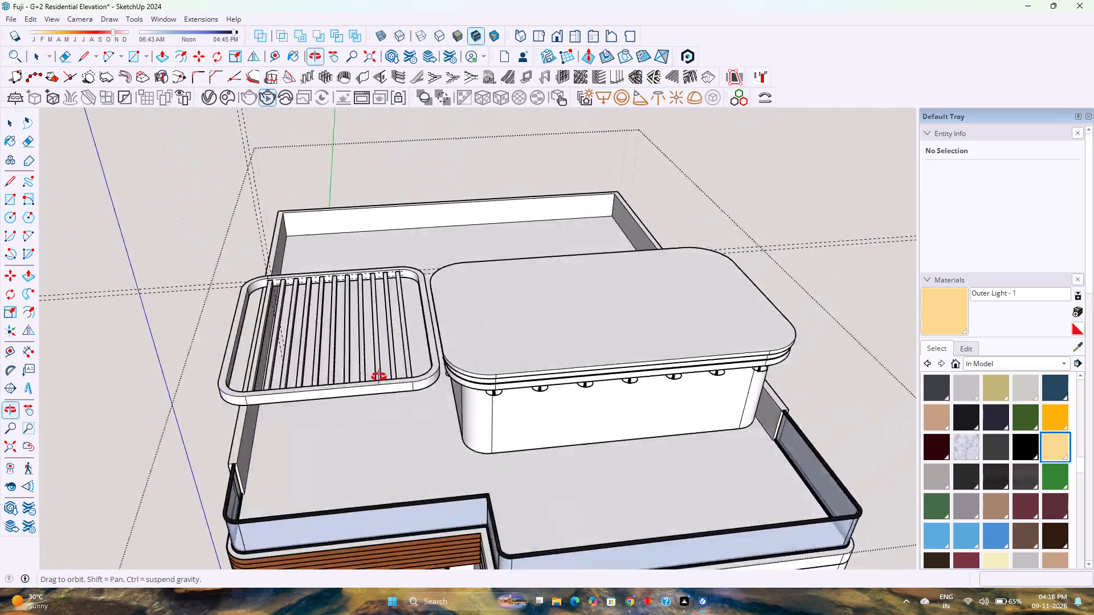
middle_drag(379, 377, 314, 362)
middle_click(308, 359)
scroll(207, 259, up, 5)
scroll(176, 213, up, 3)
scroll(263, 244, up, 1)
shift+middle_drag(244, 243, 336, 221)
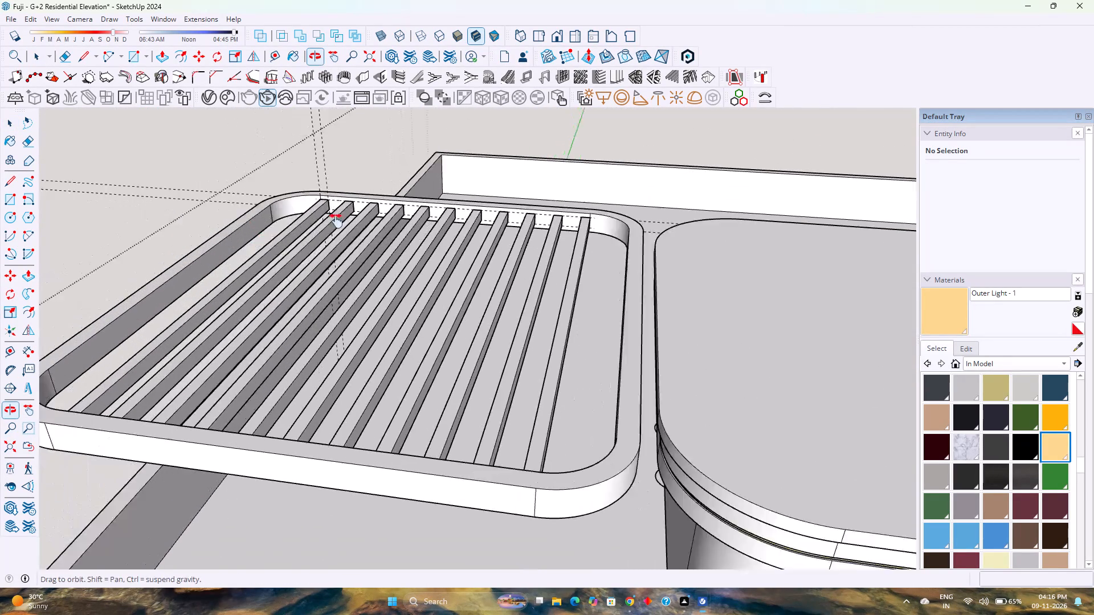
shift+middle_drag(336, 221, 435, 196)
shift+middle_click(445, 192)
scroll(499, 179, down, 1)
middle_drag(510, 240, 505, 237)
middle_drag(504, 236, 508, 175)
middle_drag(516, 159, 550, 104)
middle_click(550, 104)
scroll(570, 144, down, 4)
shift+middle_drag(569, 148, 534, 253)
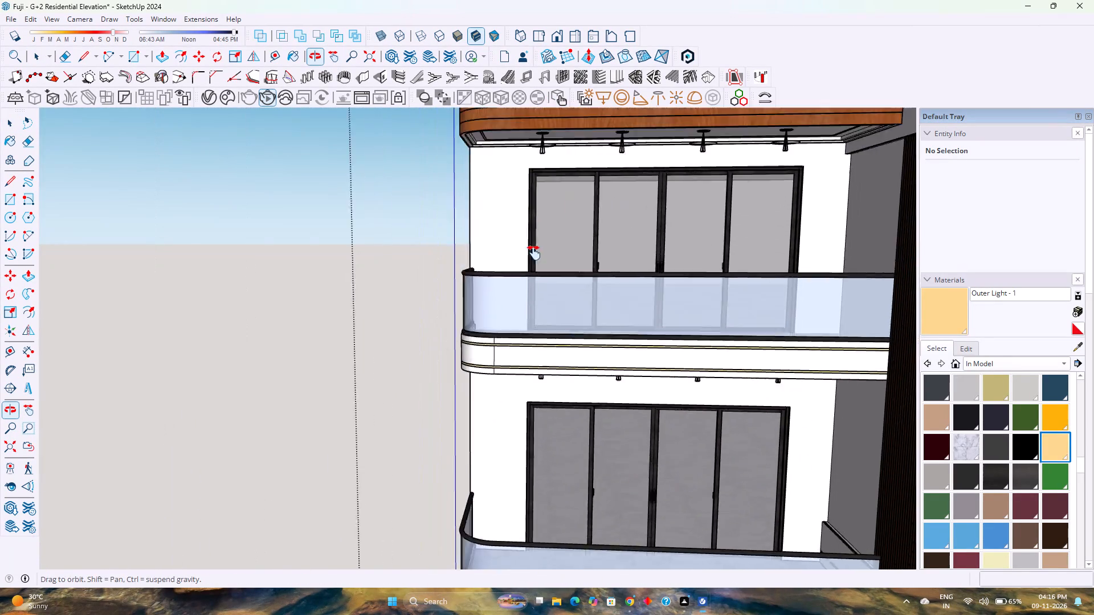
shift+middle_drag(534, 253, 390, 512)
middle_drag(439, 370, 456, 268)
middle_click(456, 268)
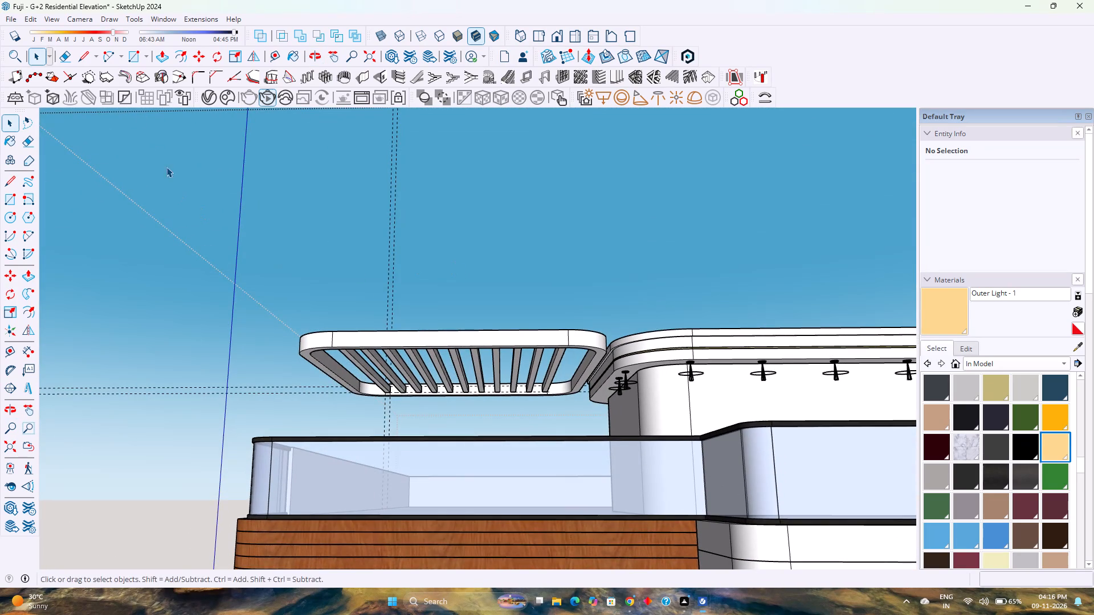
Delete all guides in the model.
click(29, 22)
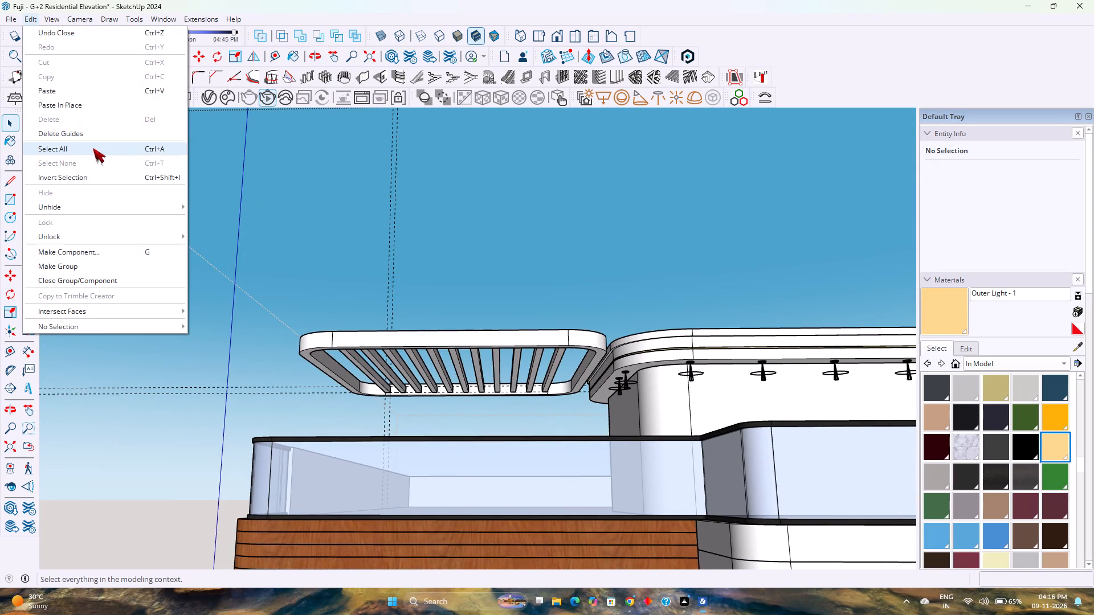
click(95, 130)
Examine how the pergola sits beside the rooftop room and above the glass-railed terrace from several angles.
scroll(471, 368, up, 3)
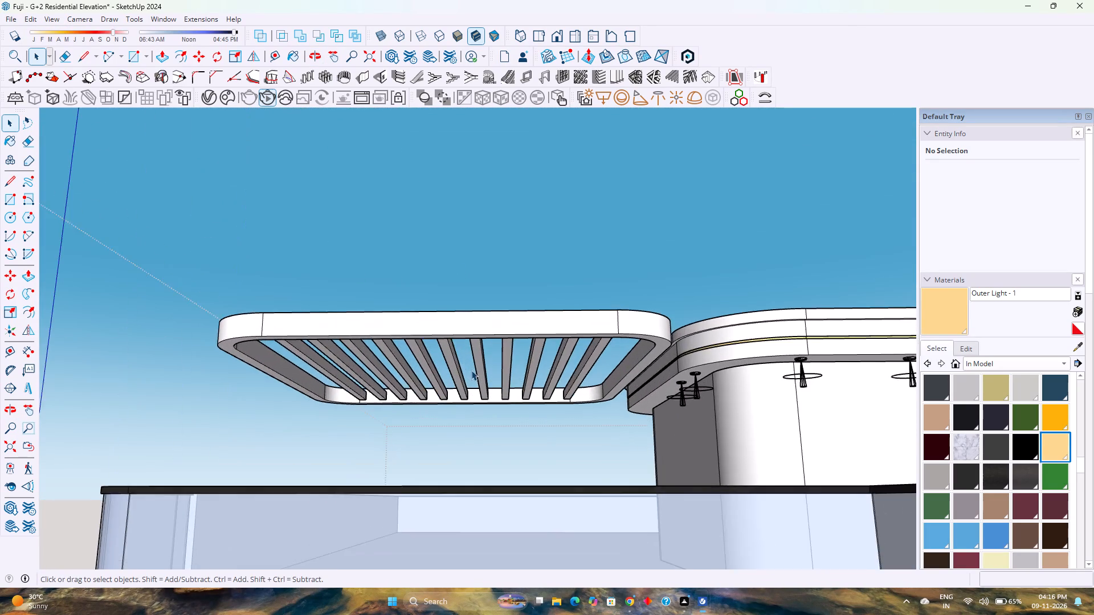
middle_drag(471, 370, 439, 392)
middle_click(438, 392)
middle_click(438, 392)
scroll(439, 386, down, 4)
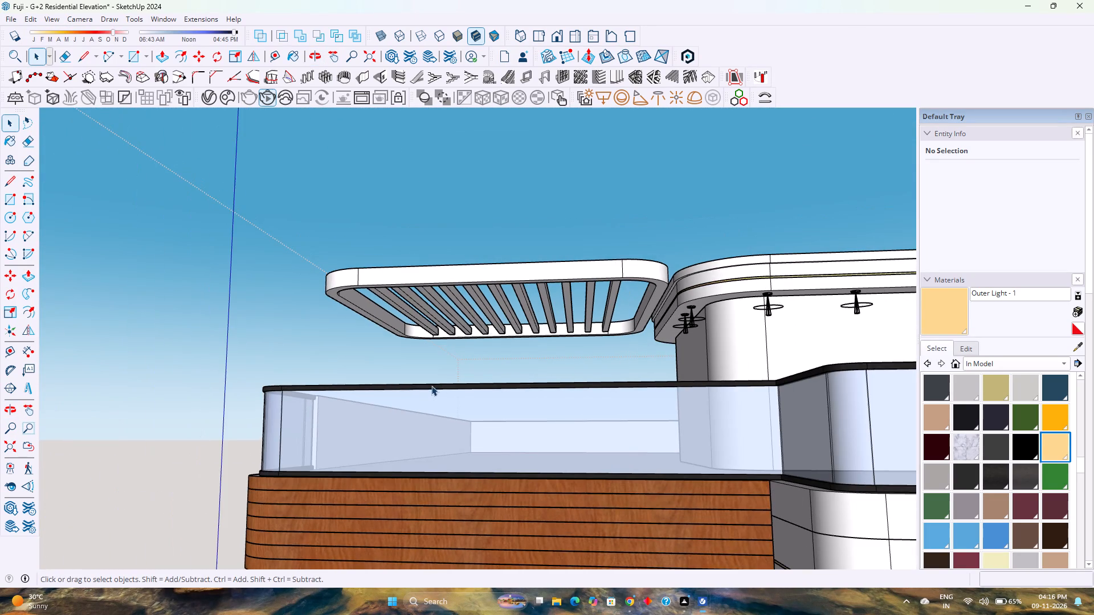
middle_drag(363, 395, 430, 380)
middle_click(430, 380)
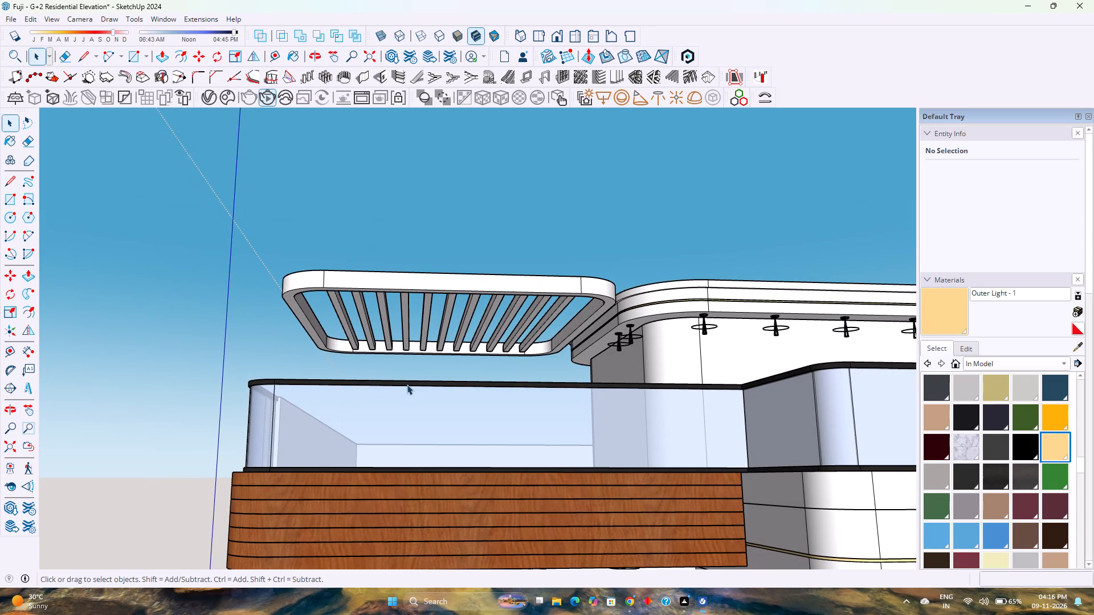
scroll(407, 381, down, 3)
middle_drag(407, 381, 611, 456)
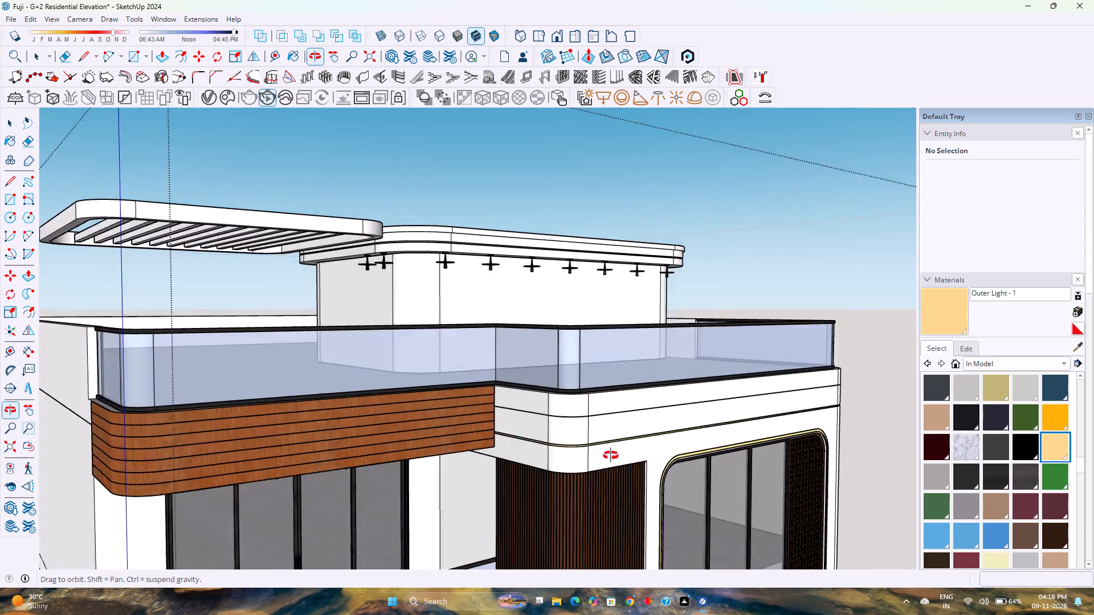
middle_drag(611, 456, 694, 478)
scroll(610, 428, down, 4)
middle_drag(380, 353, 604, 470)
middle_click(604, 470)
Move the pergola group about 6' 9 13/16" along the green axis, aligning its front with the terrace railing's rounded corner.
click(273, 381)
scroll(275, 380, down, 4)
shift+middle_drag(273, 385, 350, 371)
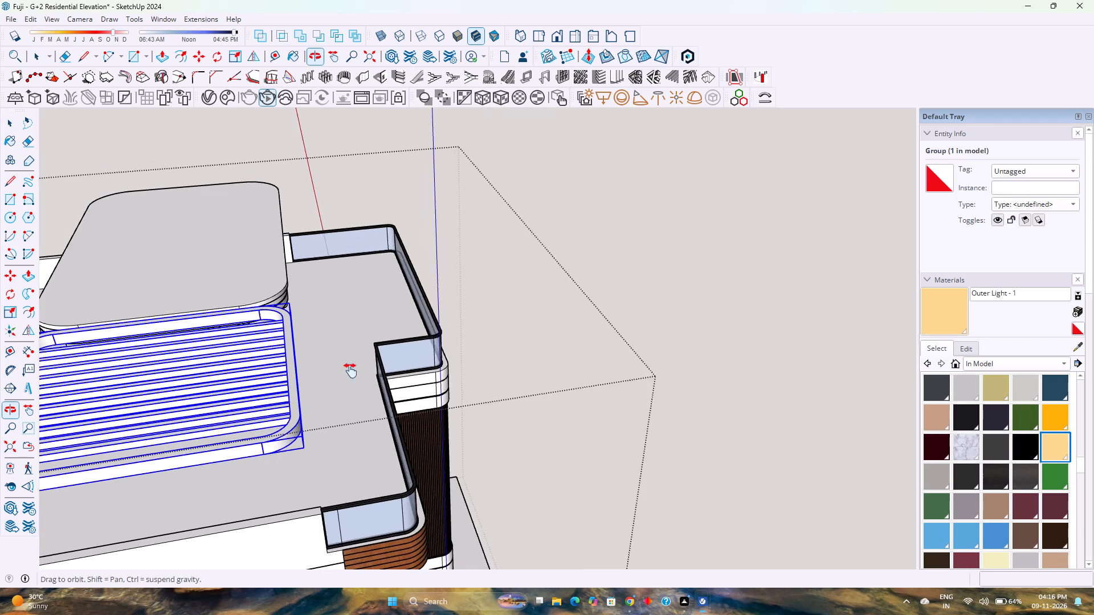
shift+middle_drag(350, 371, 544, 339)
shift+middle_click(544, 339)
key(m)
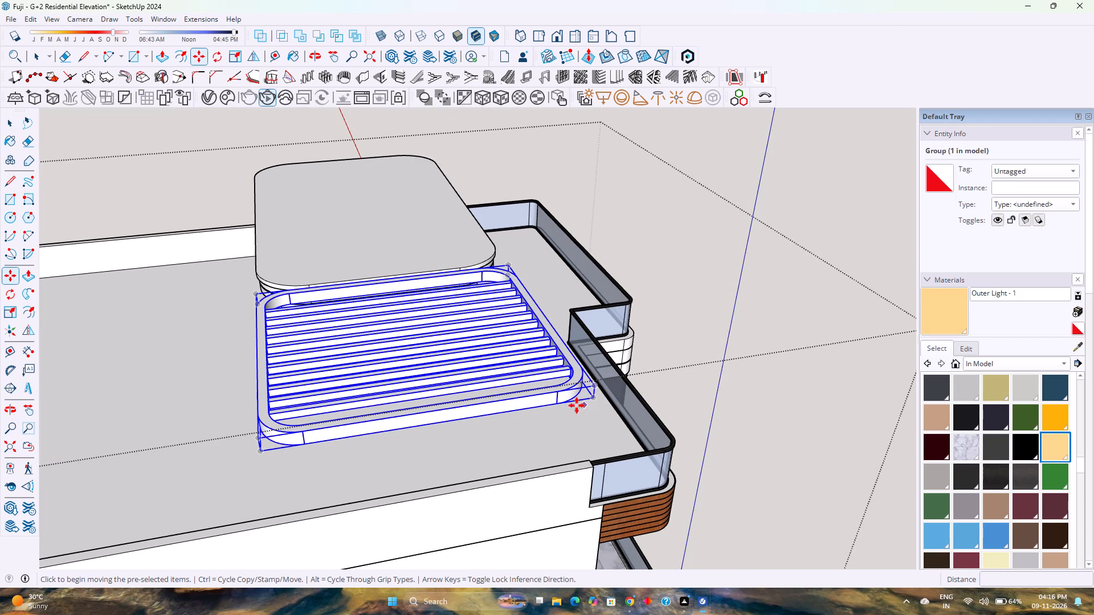
click(558, 407)
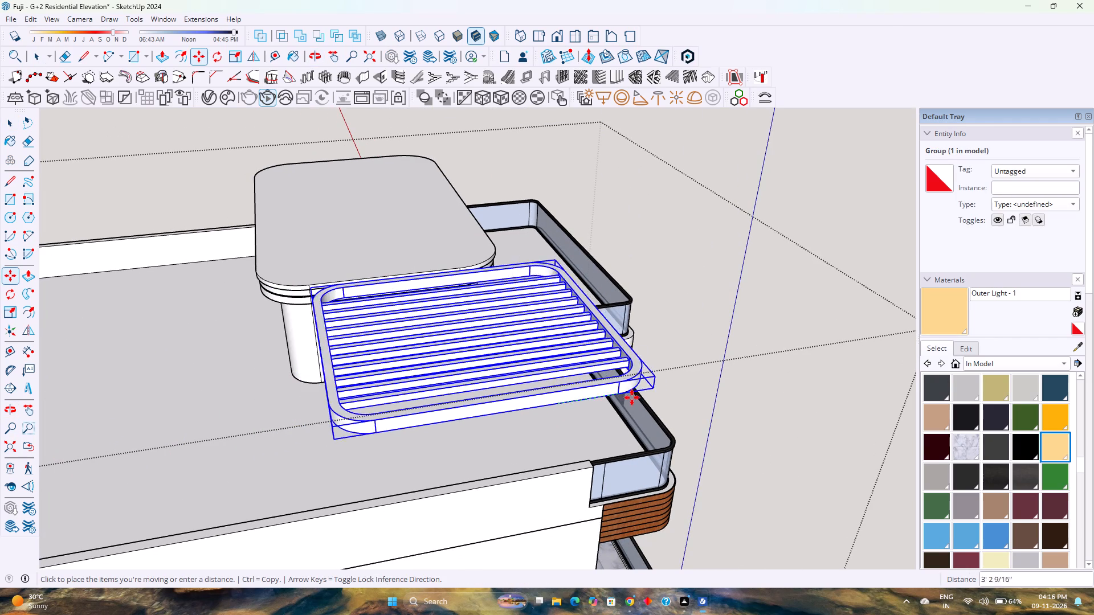
key(Left)
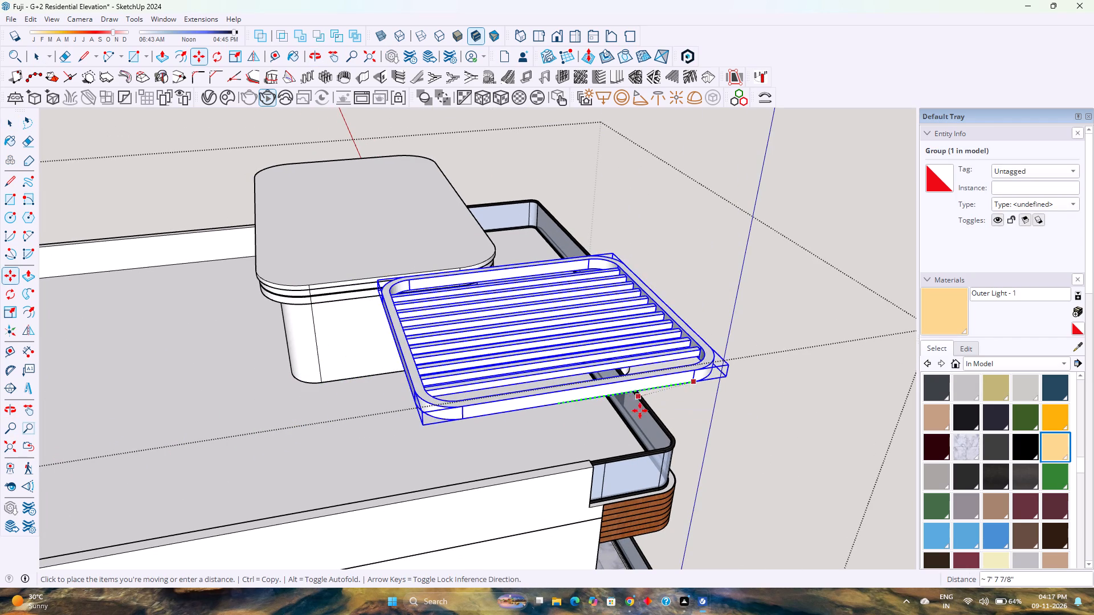
scroll(658, 488, up, 4)
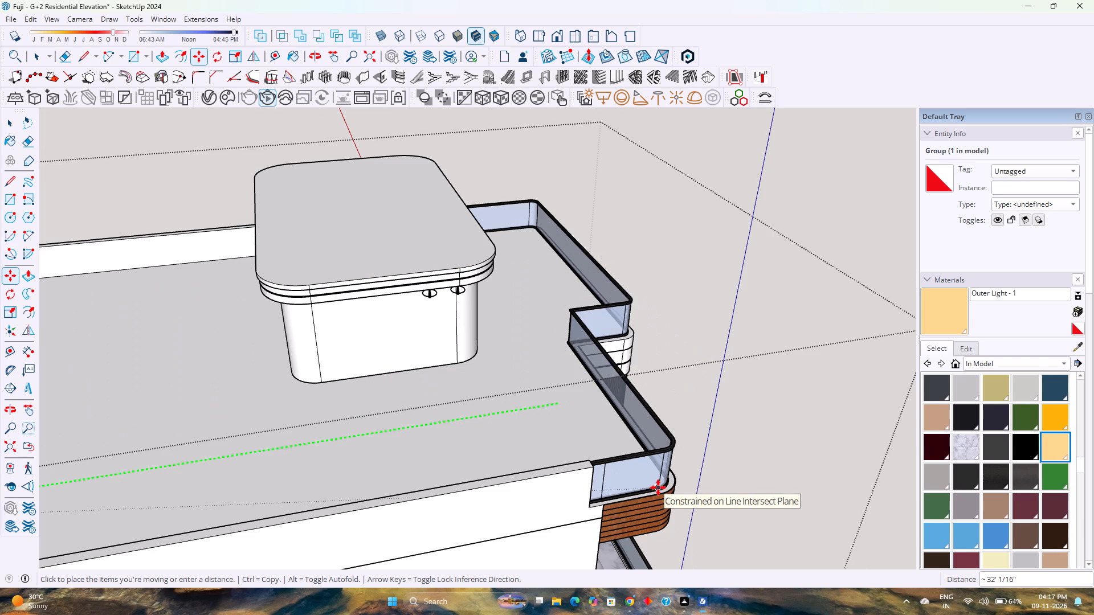
scroll(662, 465, up, 3)
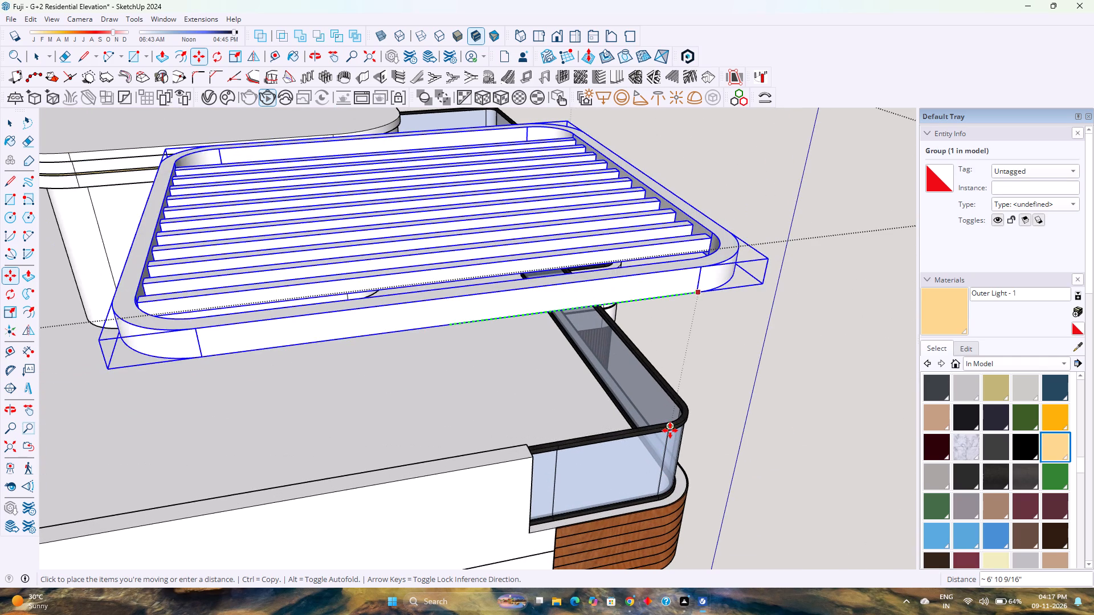
scroll(670, 433, up, 13)
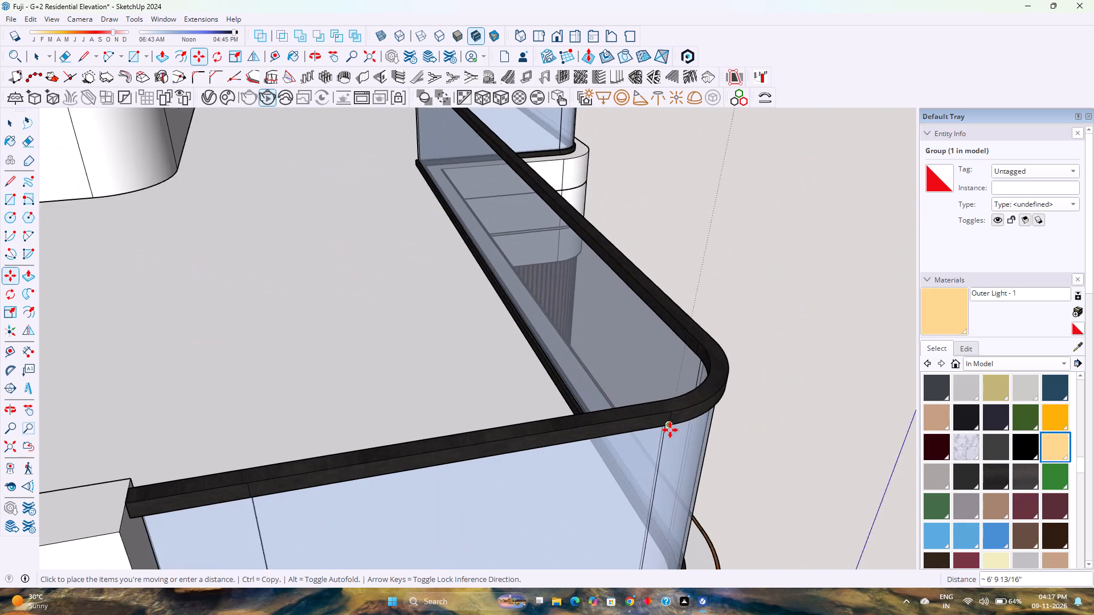
scroll(670, 430, up, 3)
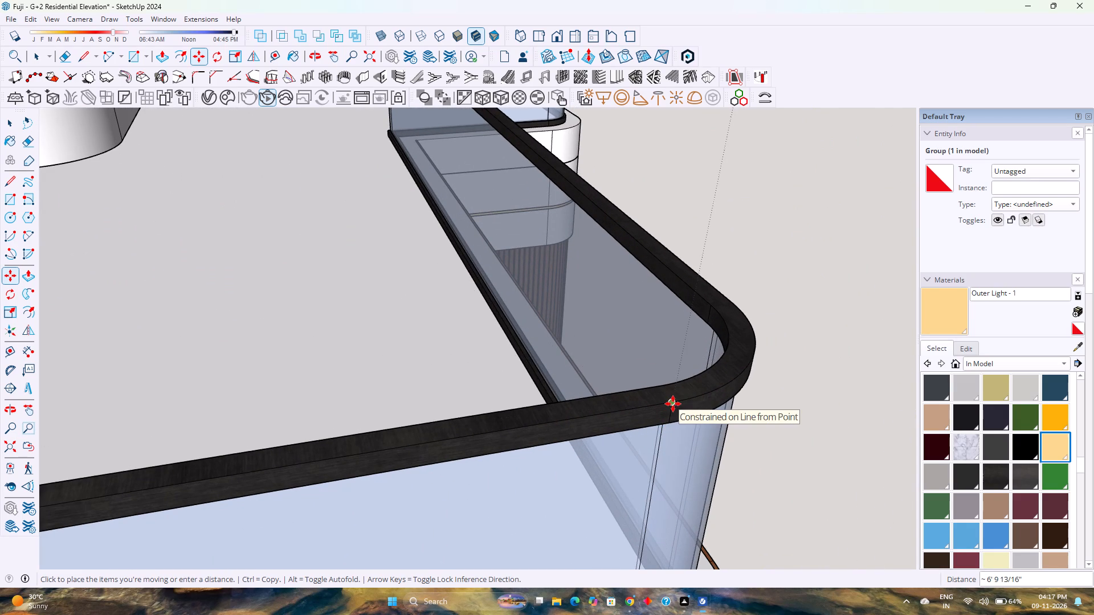
click(673, 404)
Check the pergola's position against the terrace railing, wood-clad band and rooftop room slab from all sides and below.
scroll(627, 437, down, 9)
scroll(623, 436, up, 1)
scroll(623, 434, down, 4)
scroll(618, 431, up, 2)
scroll(618, 430, down, 5)
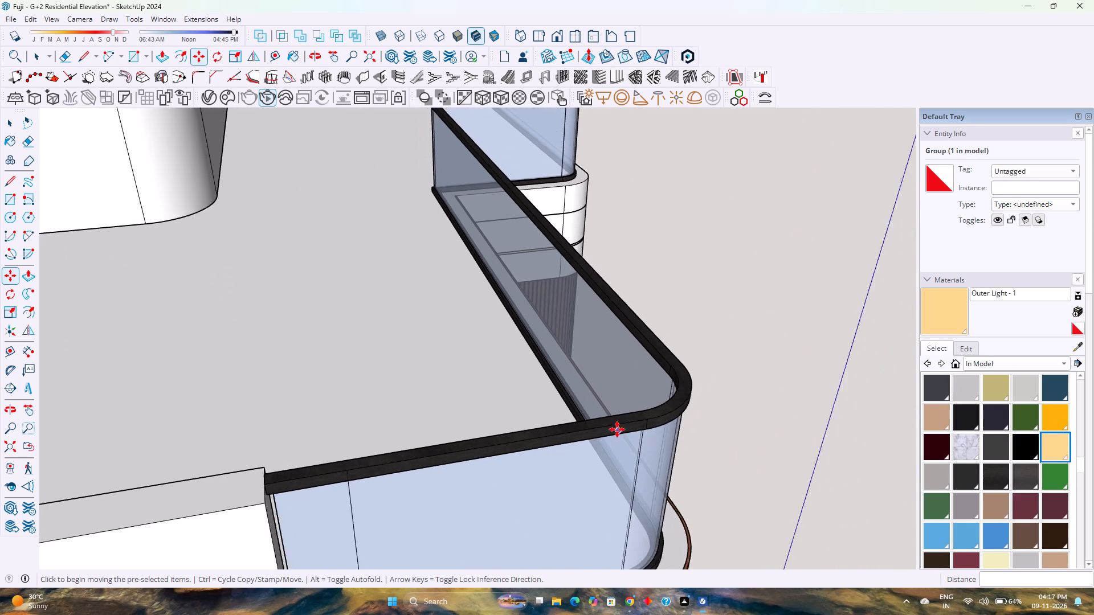
scroll(617, 428, up, 2)
scroll(617, 427, down, 15)
middle_drag(655, 410, 287, 352)
middle_click(287, 352)
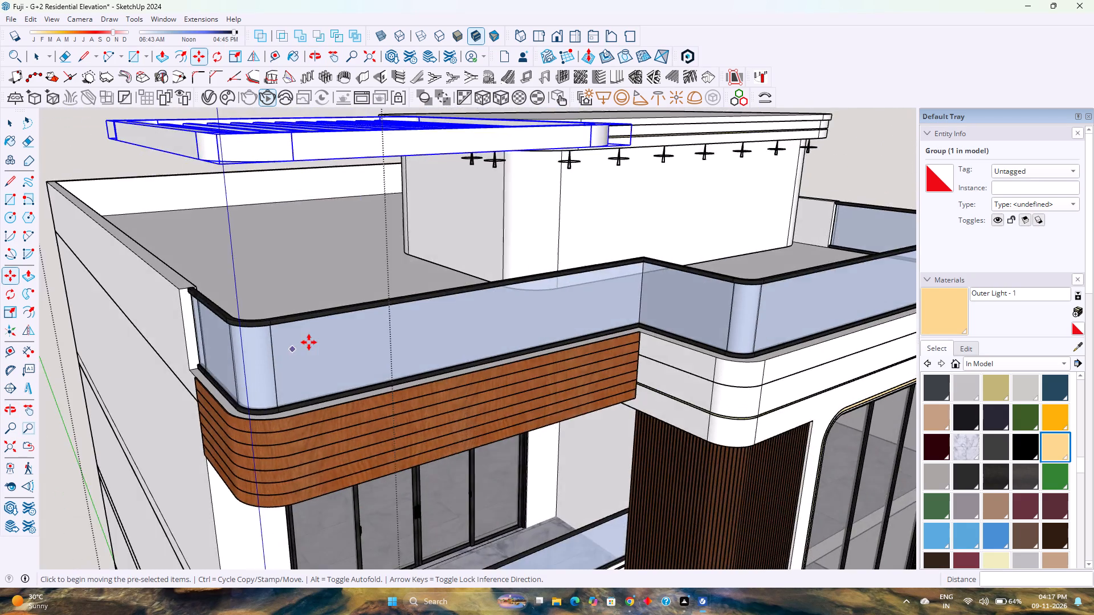
scroll(312, 341, down, 4)
shift+middle_drag(334, 325, 441, 436)
shift+middle_click(442, 437)
scroll(451, 411, up, 2)
middle_drag(437, 400, 211, 213)
scroll(250, 292, up, 1)
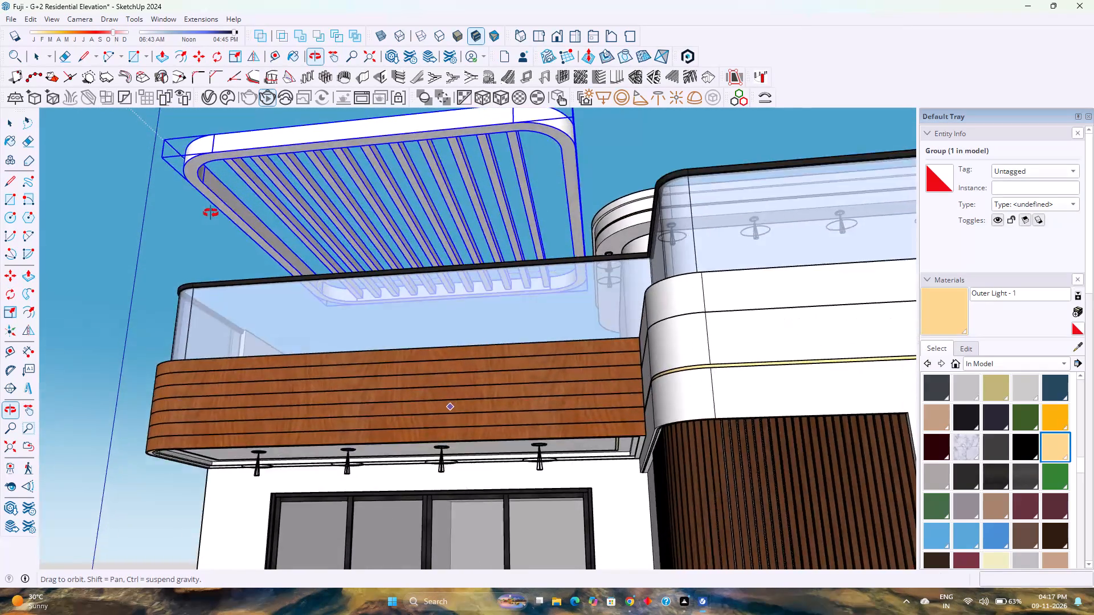
middle_drag(211, 213, 584, 331)
middle_click(584, 331)
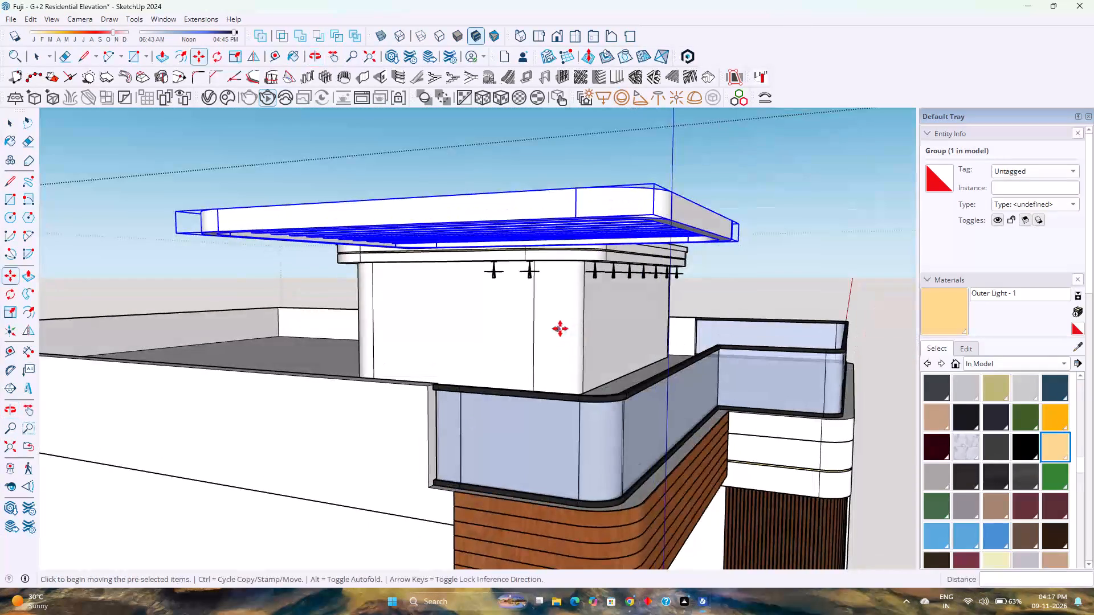
key(space)
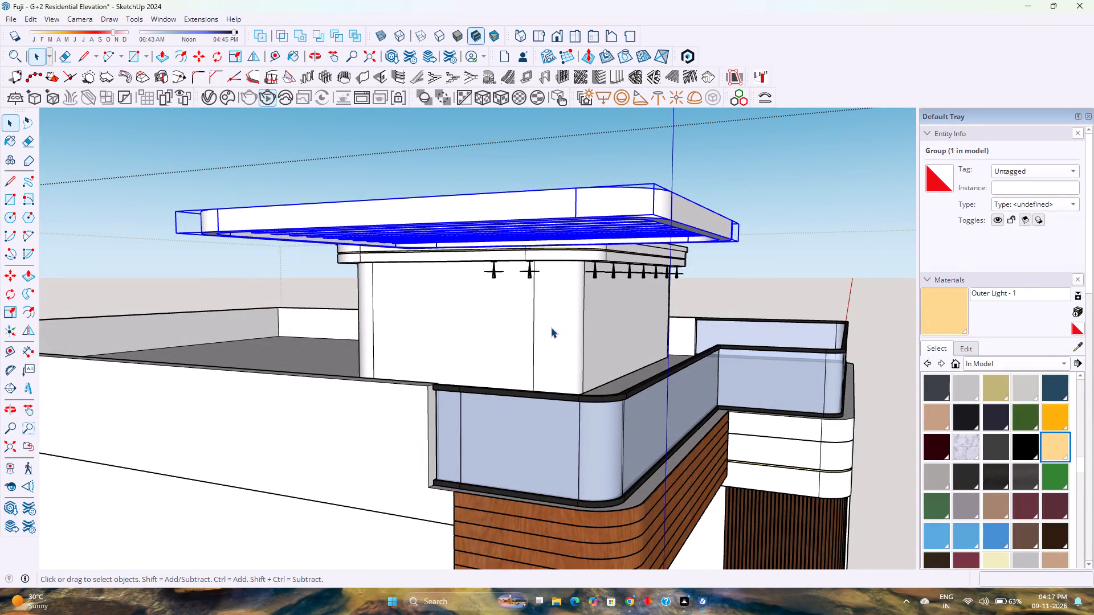
scroll(489, 315, down, 4)
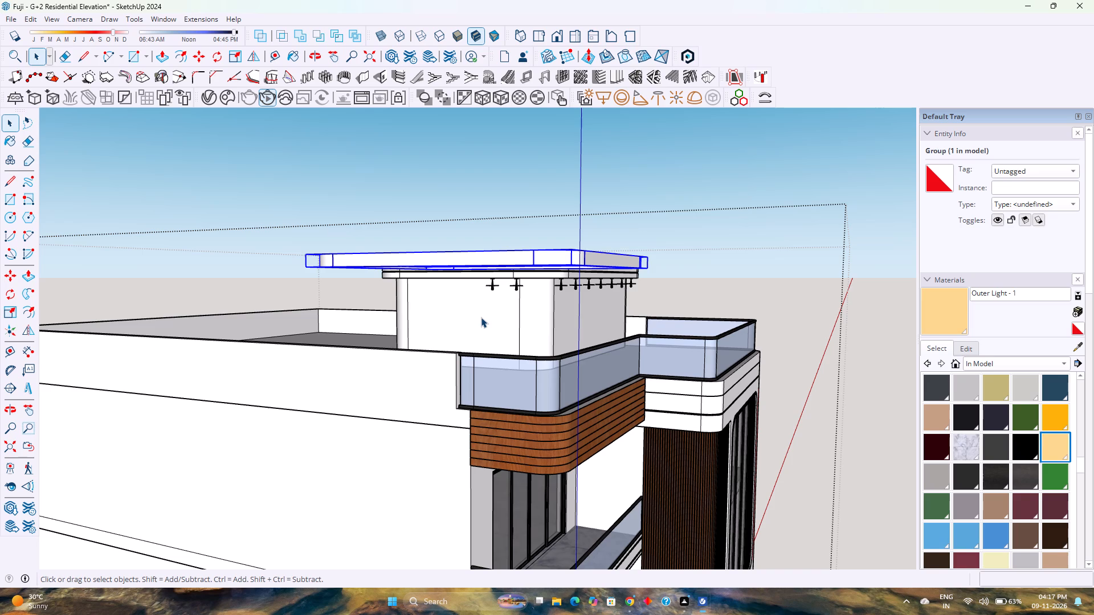
middle_drag(492, 311, 538, 493)
middle_drag(405, 443, 569, 401)
scroll(407, 442, up, 1)
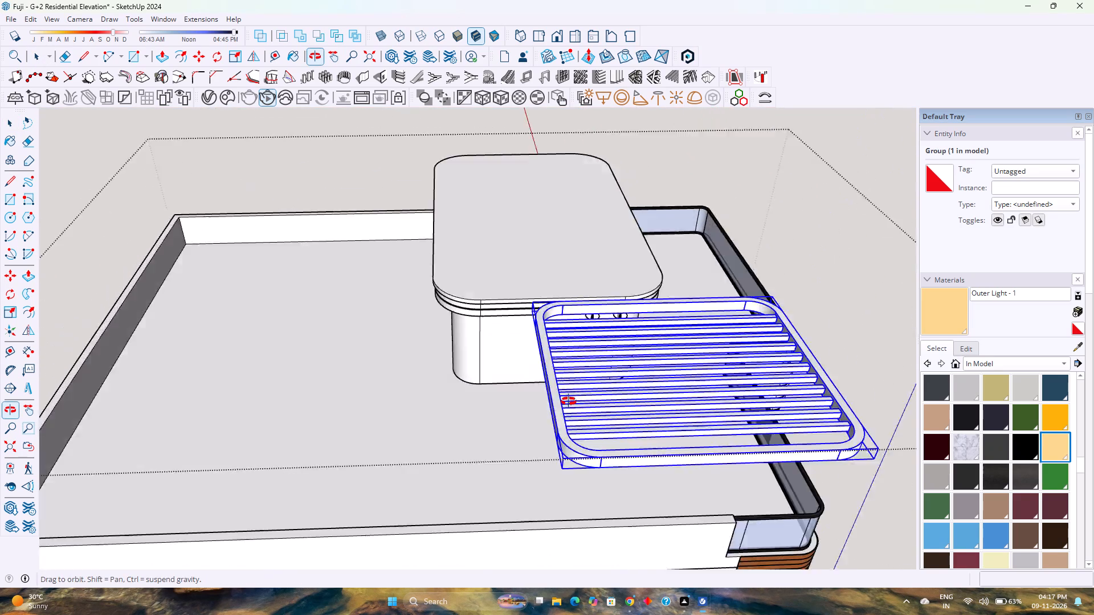
middle_drag(569, 401, 700, 326)
middle_click(700, 325)
scroll(676, 316, up, 4)
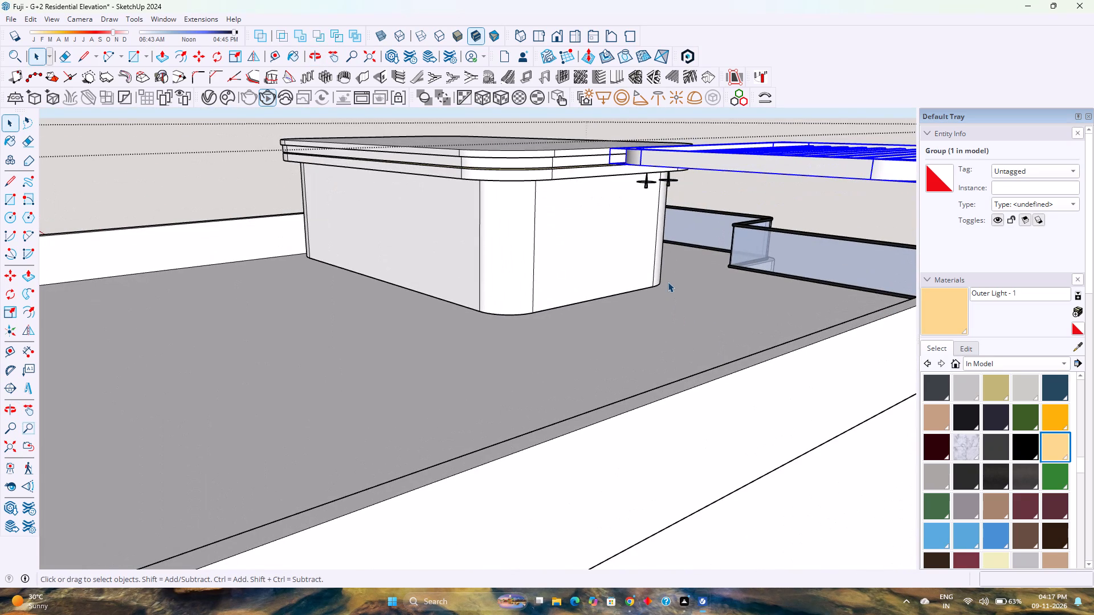
middle_drag(671, 278, 292, 300)
middle_click(292, 300)
scroll(279, 273, up, 2)
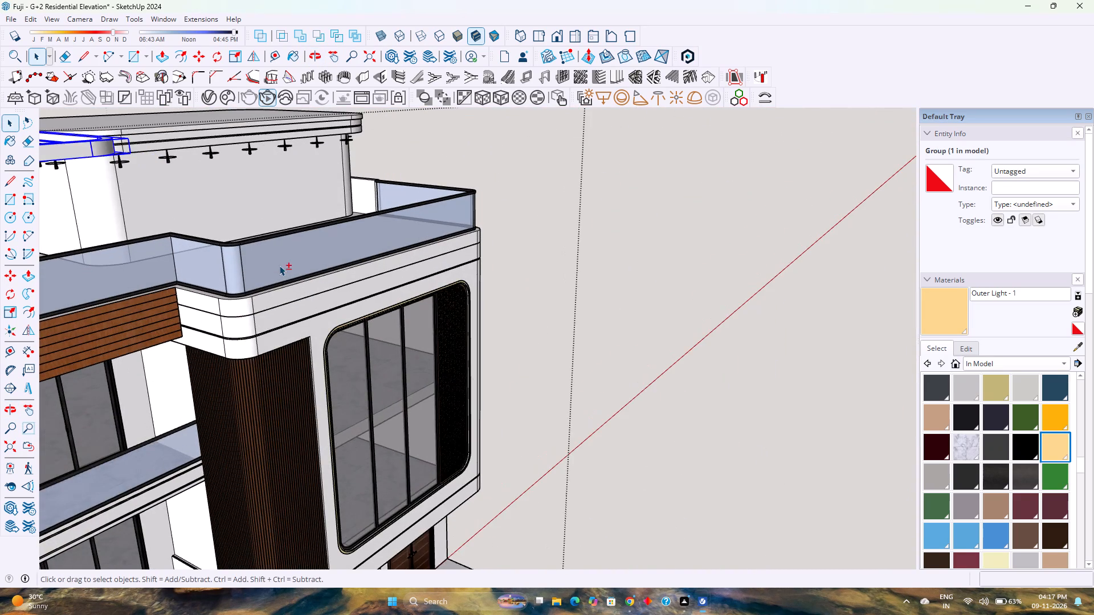
shift+middle_drag(282, 265, 612, 348)
shift+middle_click(612, 348)
middle_drag(504, 338, 263, 269)
middle_drag(261, 268, 217, 232)
scroll(541, 335, up, 3)
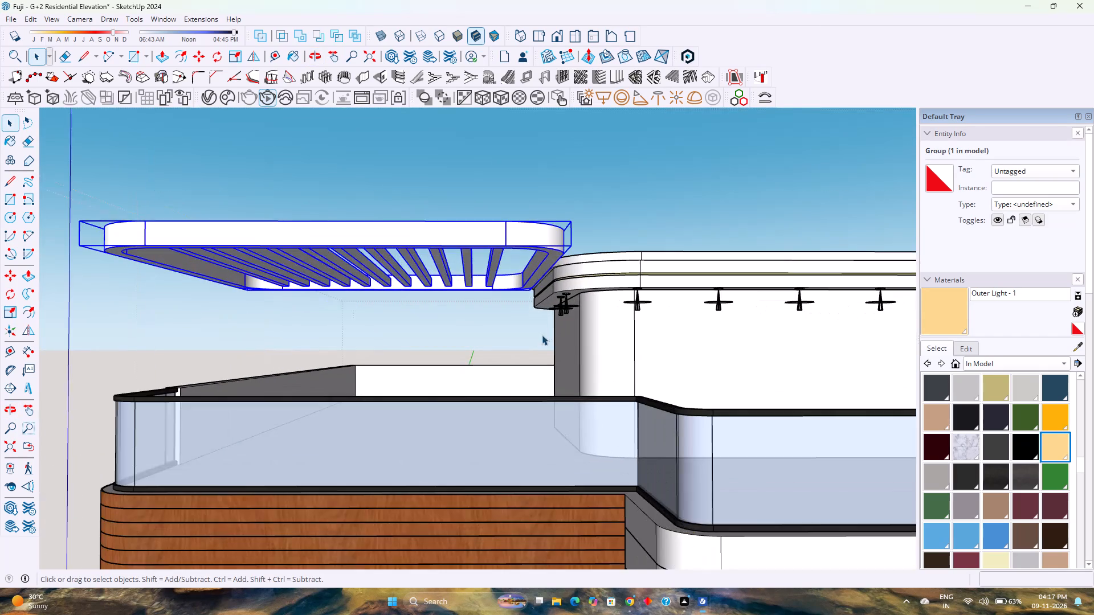
Lower the pergola group along the blue axis towards the lower band of the rooftop room's roof slab.
key(m)
scroll(536, 294, up, 7)
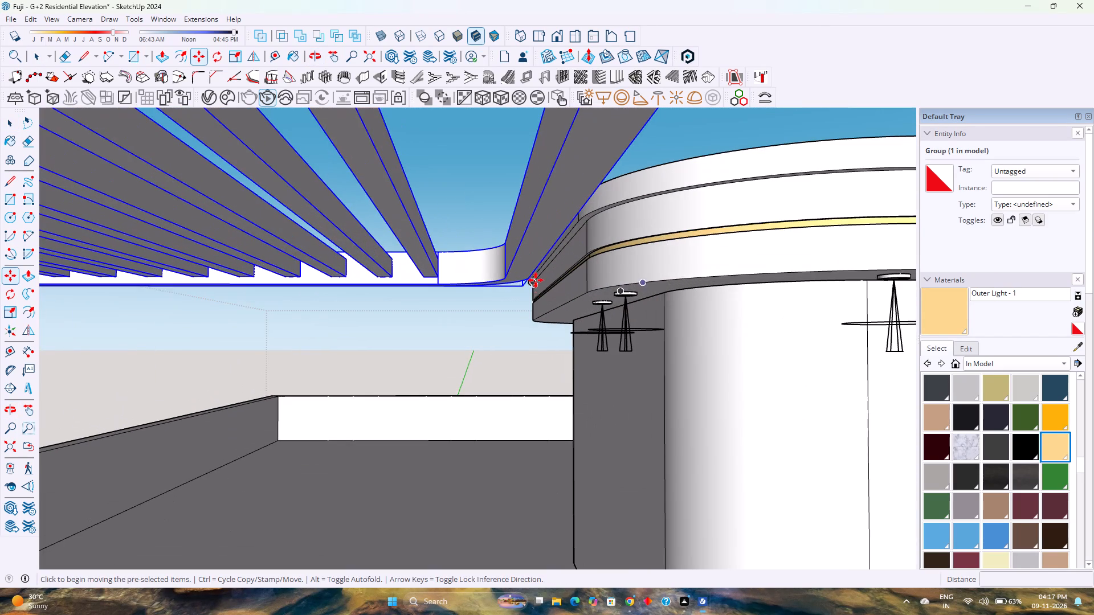
middle_drag(558, 262, 532, 268)
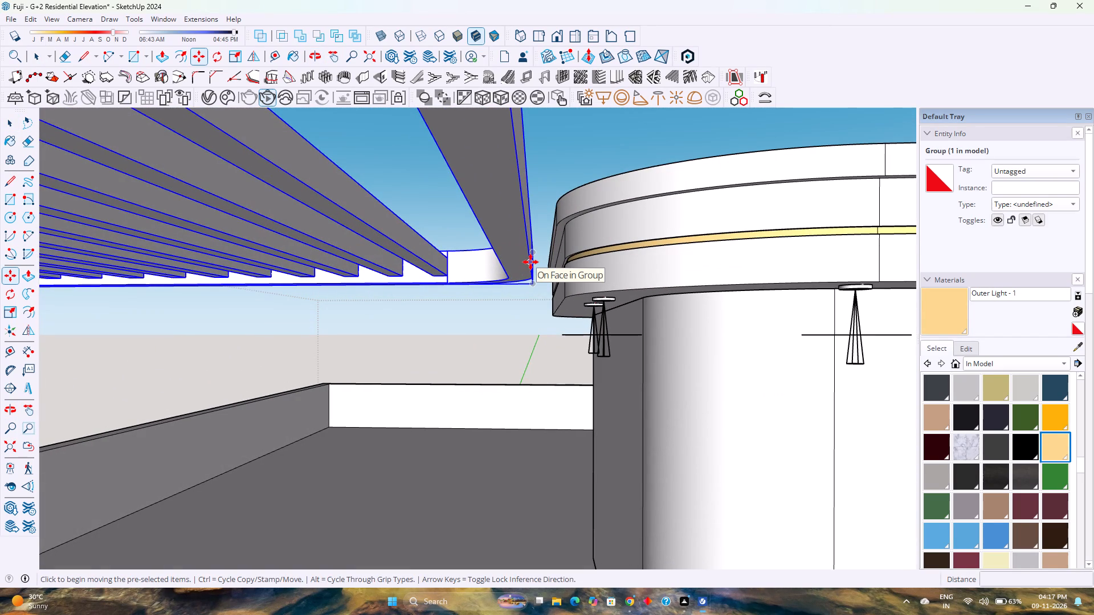
click(530, 262)
key(Up)
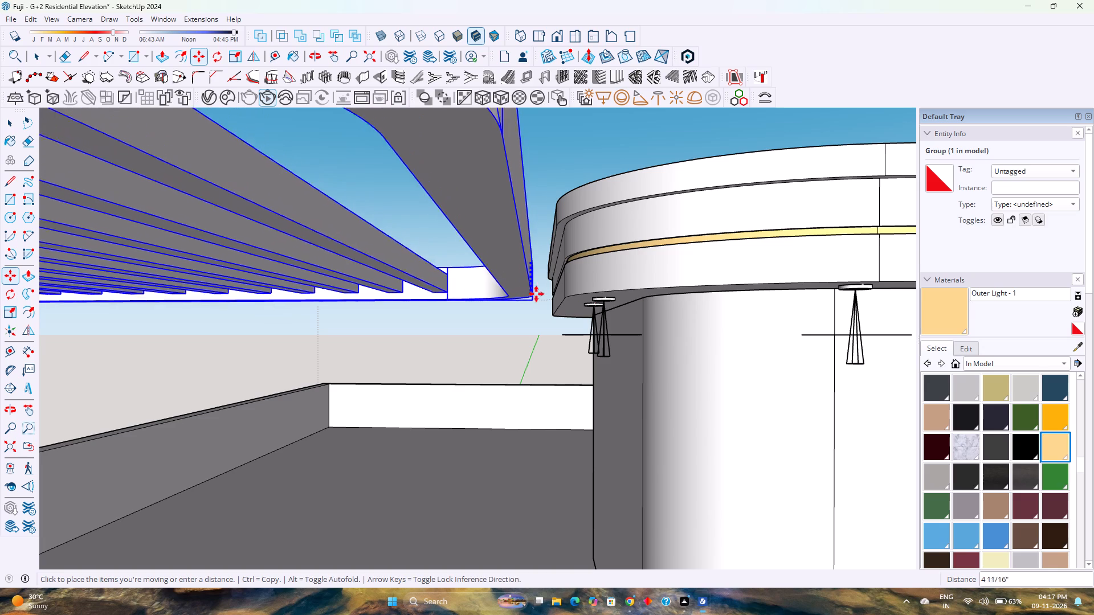
click(562, 297)
Scale the pergola group uniformly by about 1.03 from its rear corner towards the rooftop room's roof slab.
middle_drag(556, 294, 522, 372)
scroll(522, 372, down, 3)
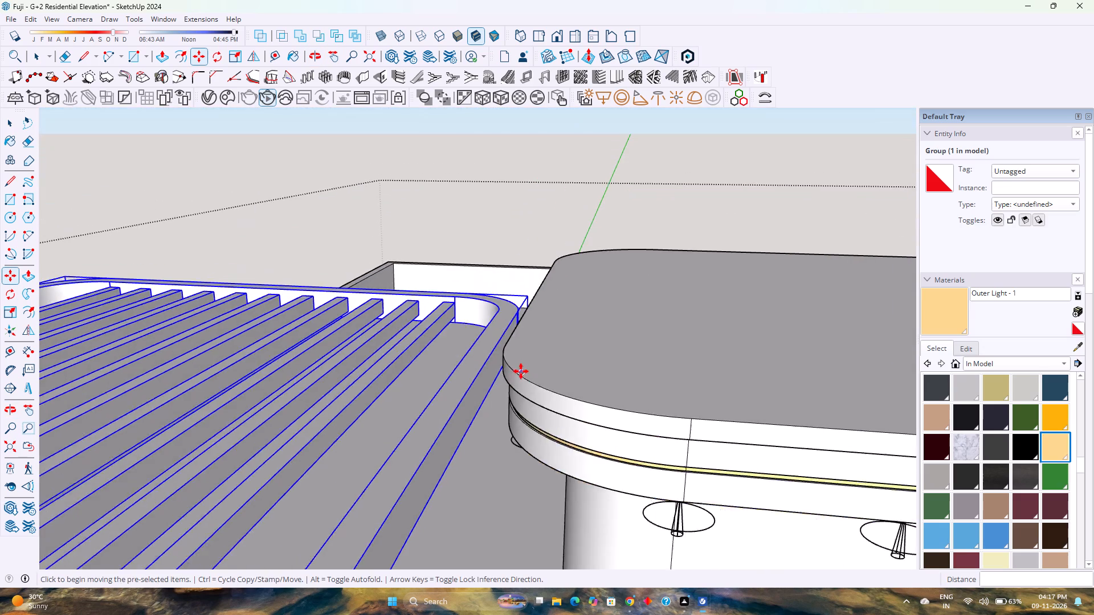
scroll(521, 371, down, 8)
shift+middle_click(480, 374)
shift+middle_drag(480, 371, 539, 331)
shift+middle_click(539, 331)
middle_drag(539, 327, 517, 473)
middle_click(517, 473)
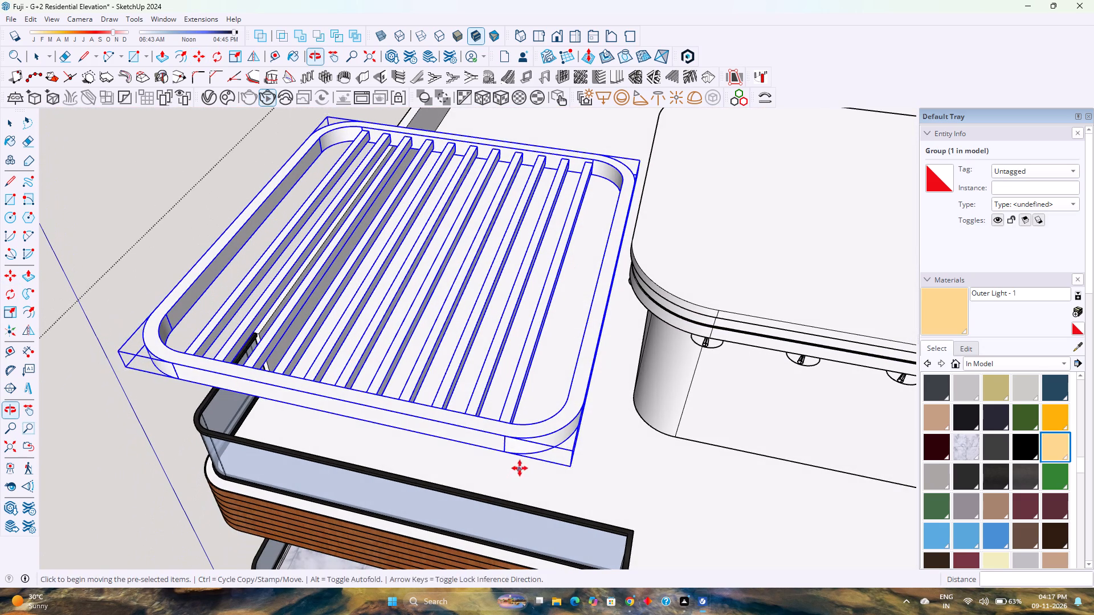
key(s)
middle_drag(538, 278, 481, 387)
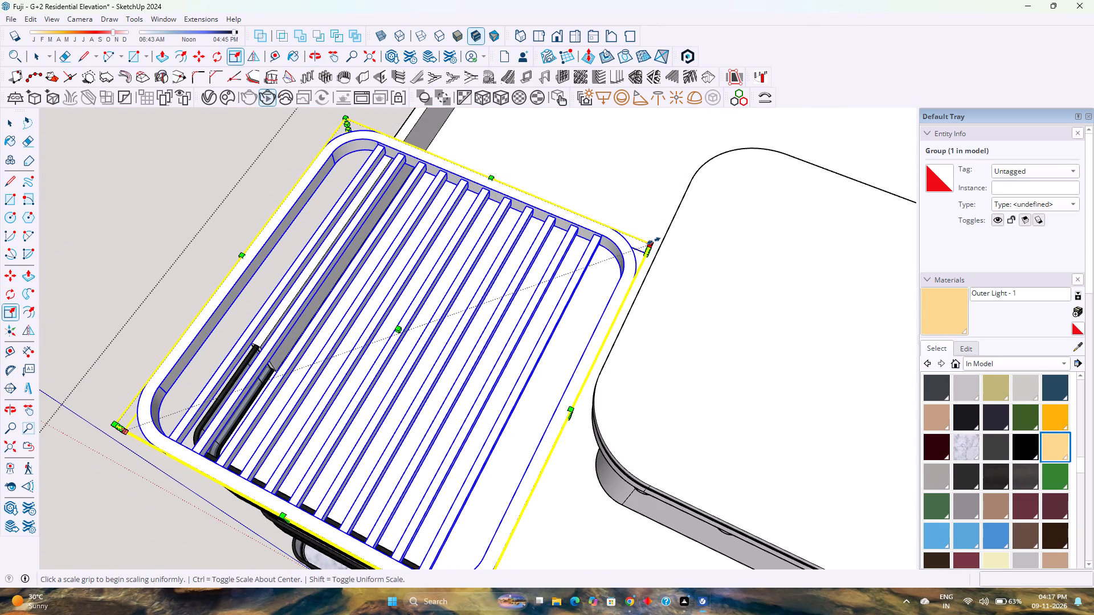
click(654, 241)
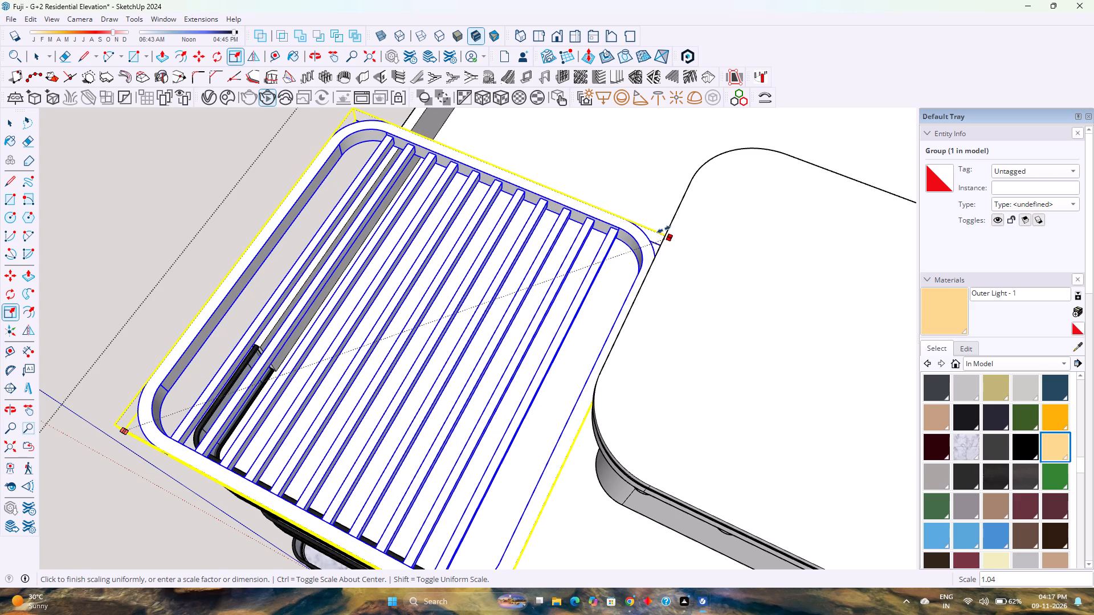
scroll(656, 251, up, 5)
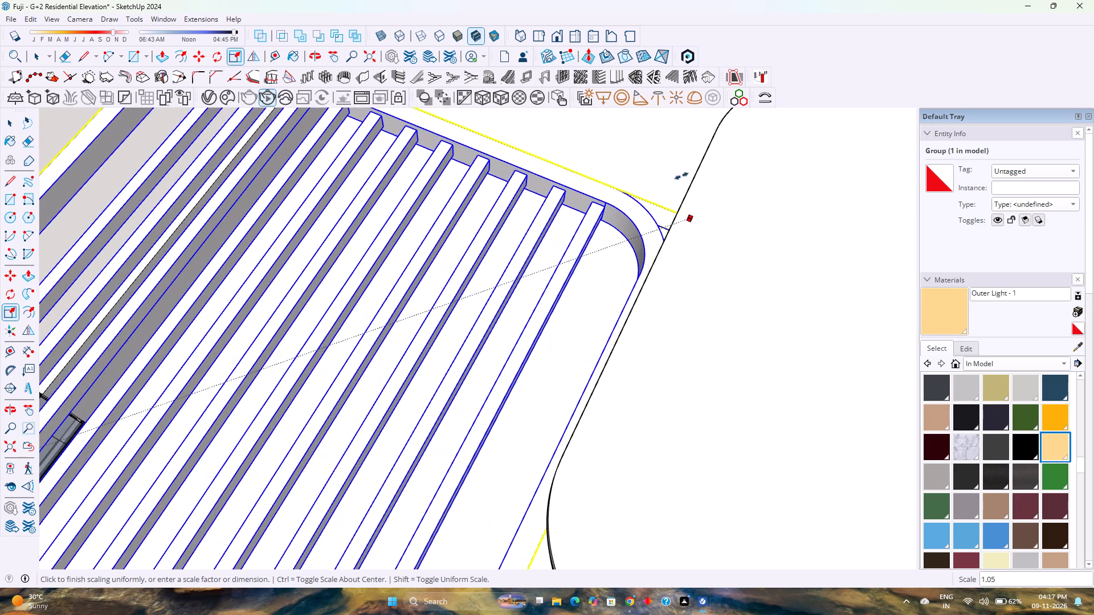
scroll(647, 251, up, 1)
middle_drag(647, 251, 769, 155)
middle_click(769, 155)
scroll(721, 178, down, 1)
shift+middle_drag(721, 178, 711, 388)
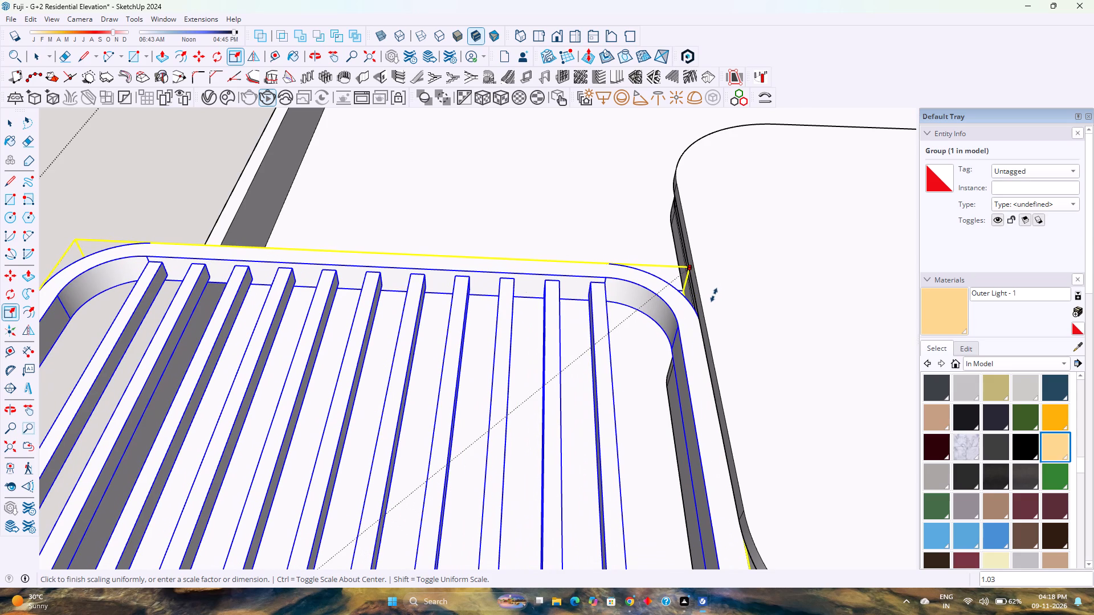
click(714, 295)
Stretch the pergola group along the red axis by a factor of about 1.01 to meet the roof slab's edge.
scroll(700, 349, up, 2)
middle_drag(697, 363, 679, 288)
middle_click(679, 288)
scroll(679, 286, up, 1)
scroll(679, 286, down, 3)
middle_drag(681, 387, 645, 286)
scroll(644, 290, down, 3)
middle_drag(670, 380, 656, 290)
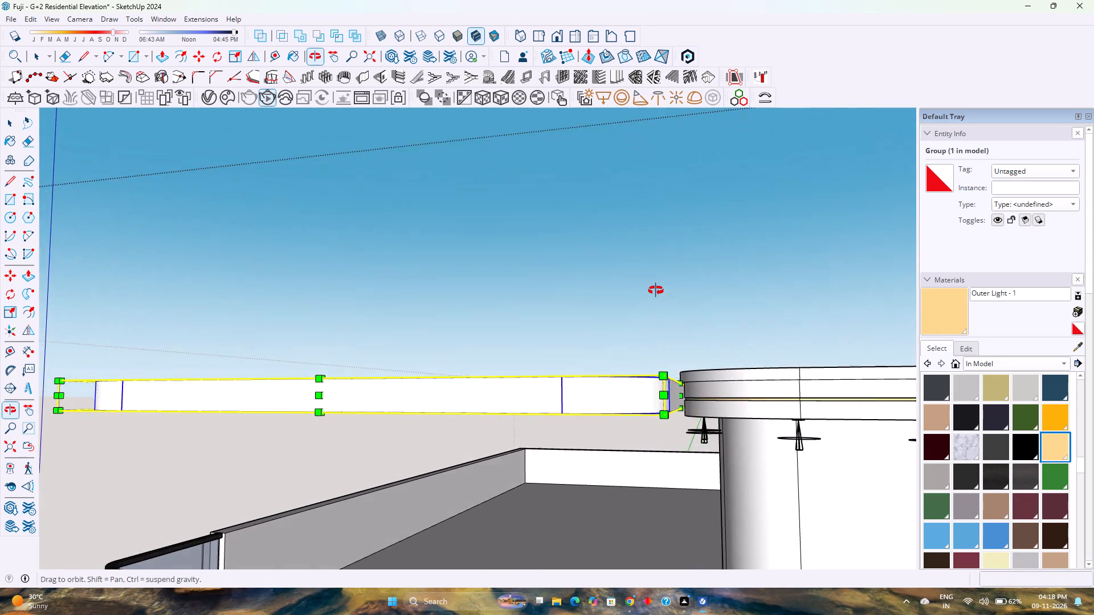
middle_drag(656, 290, 672, 289)
middle_click(673, 289)
scroll(652, 416, up, 3)
middle_drag(704, 403, 686, 409)
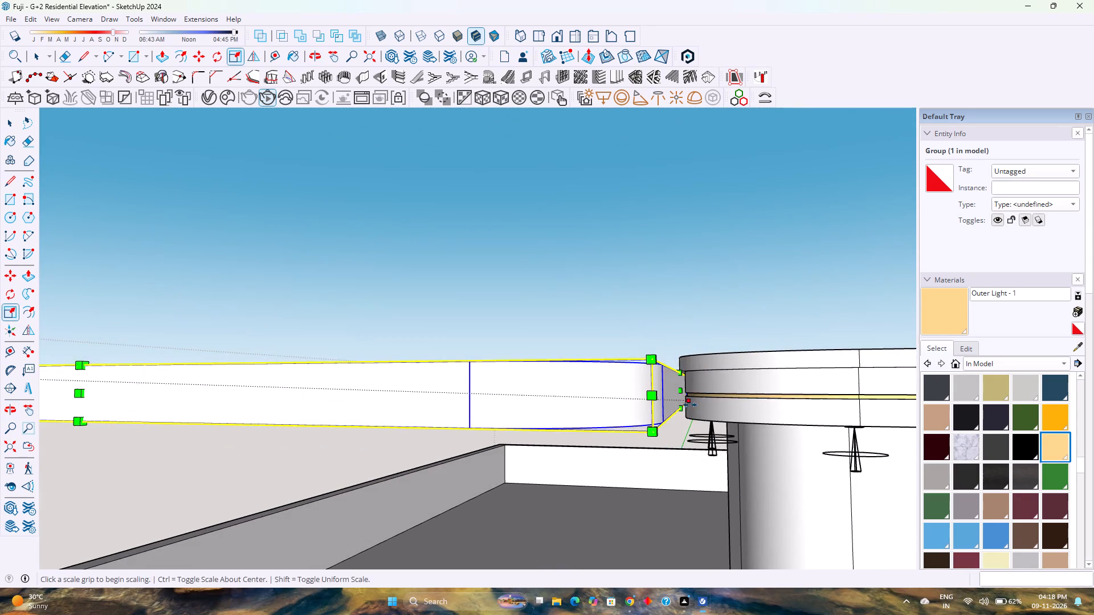
scroll(690, 405, up, 17)
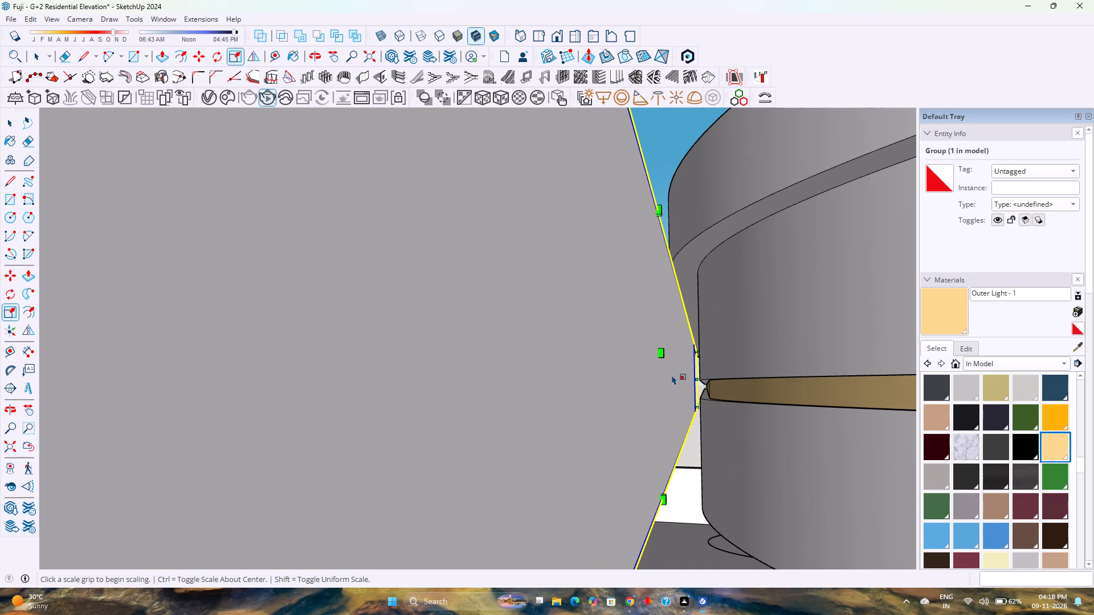
click(660, 354)
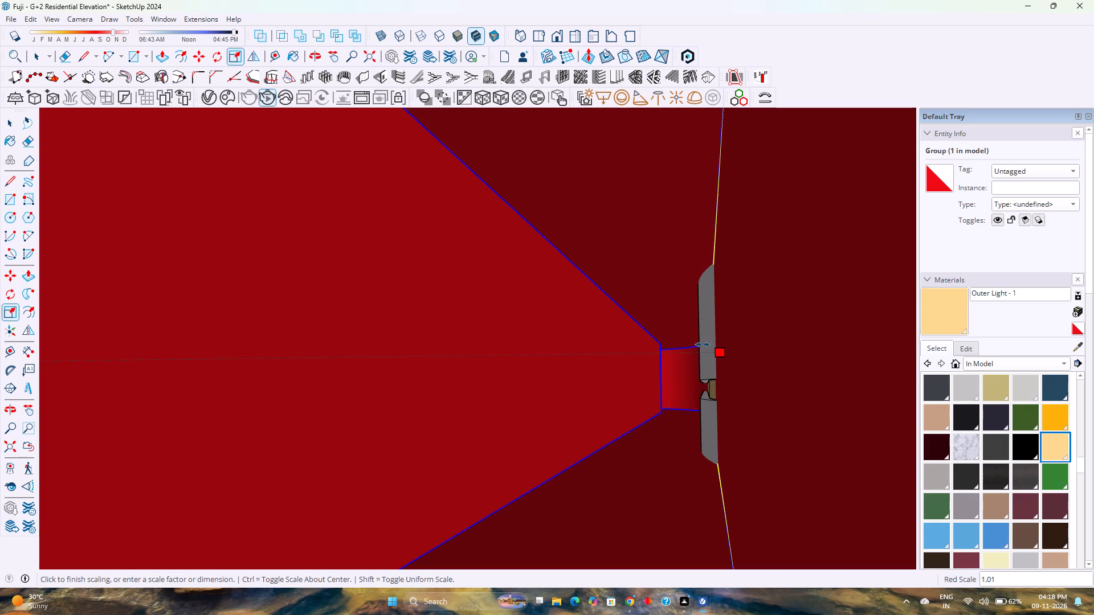
click(700, 399)
Move the pergola group about 1/8" along the red axis at its junction with the roof slab.
middle_drag(662, 362, 611, 428)
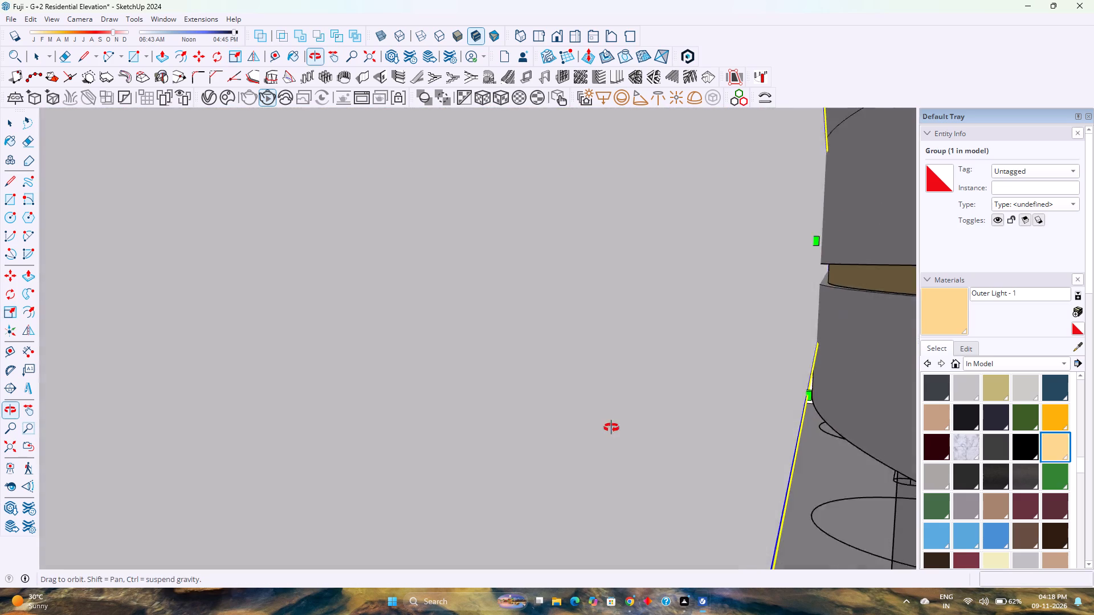
middle_drag(611, 428, 610, 438)
scroll(613, 426, down, 4)
scroll(609, 417, down, 18)
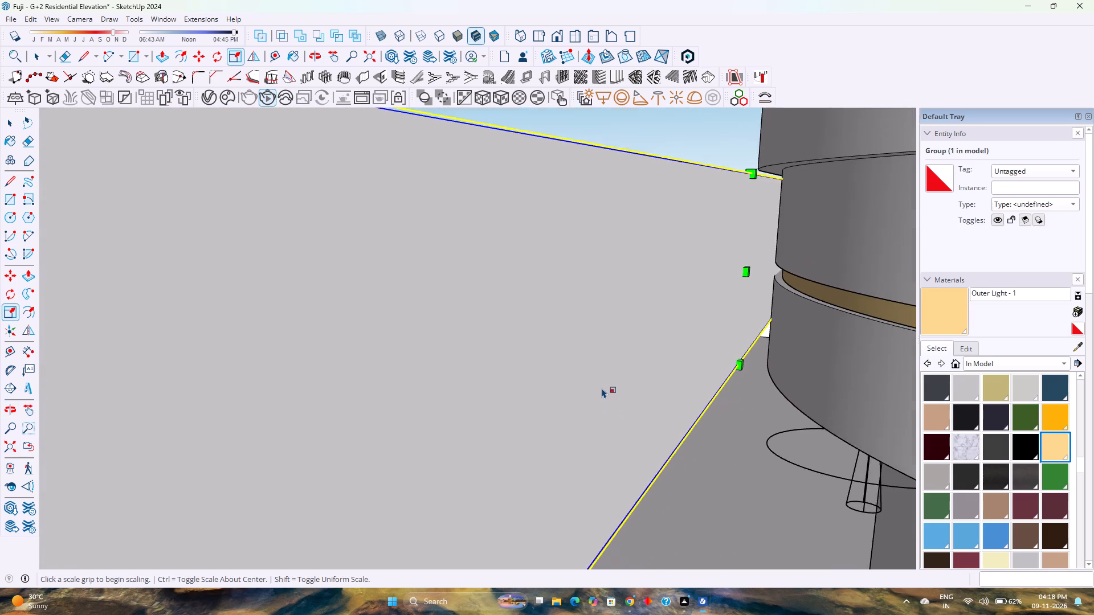
middle_drag(604, 382, 626, 409)
middle_click(626, 409)
scroll(639, 399, down, 3)
scroll(636, 357, up, 3)
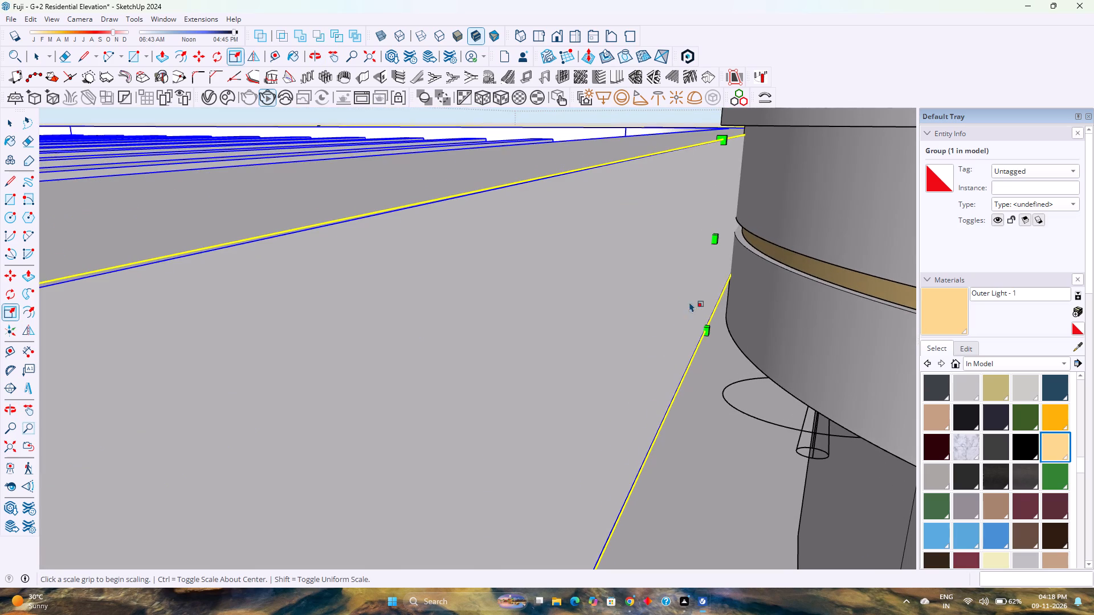
scroll(703, 286, down, 3)
scroll(734, 173, up, 13)
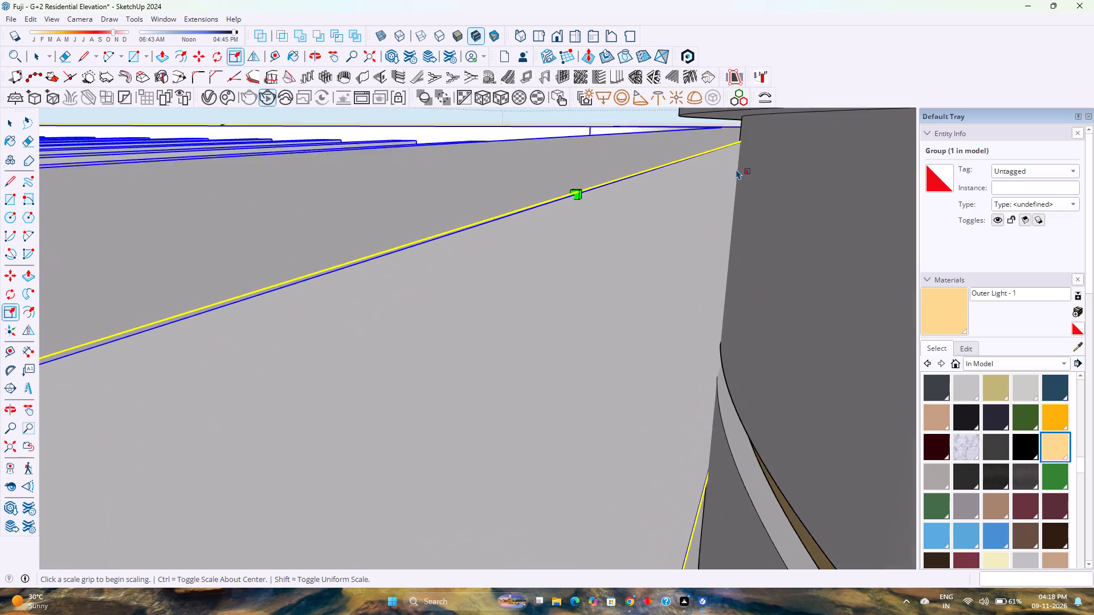
key(comma)
scroll(739, 125, up, 4)
scroll(743, 134, down, 3)
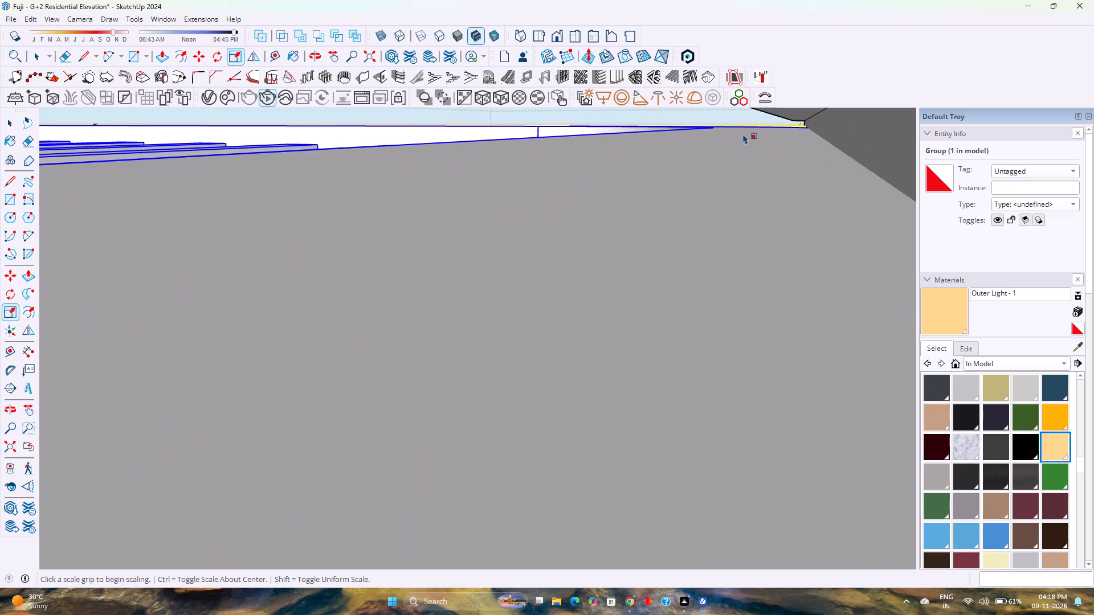
scroll(743, 134, down, 6)
key(m)
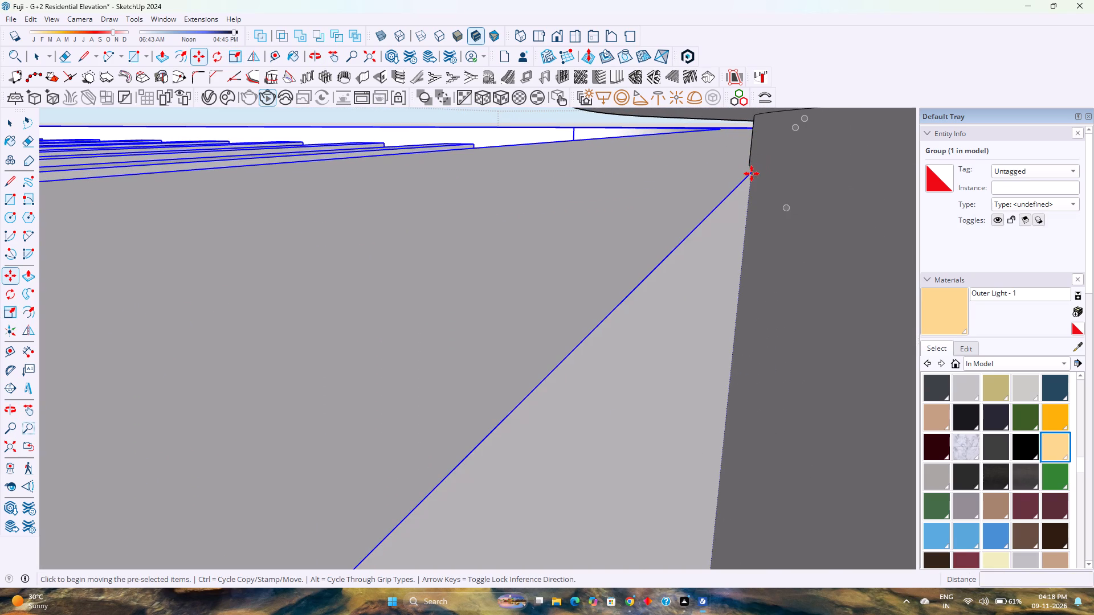
click(751, 174)
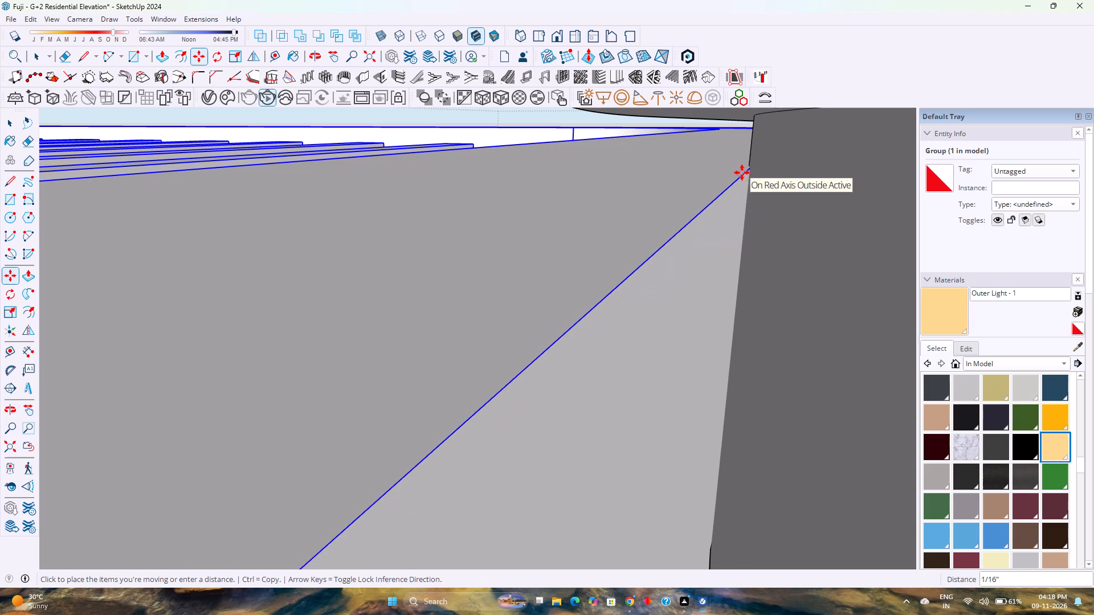
key(Right)
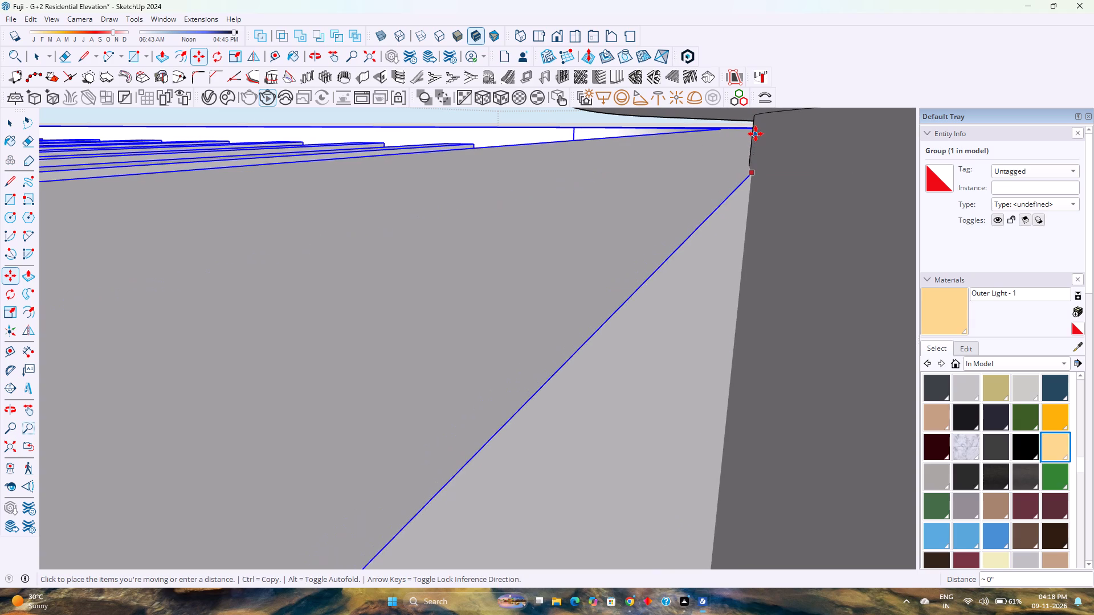
click(742, 171)
Examine the pergola's junction with the roof slab and its position above the glass-railed terrace.
scroll(694, 212, down, 4)
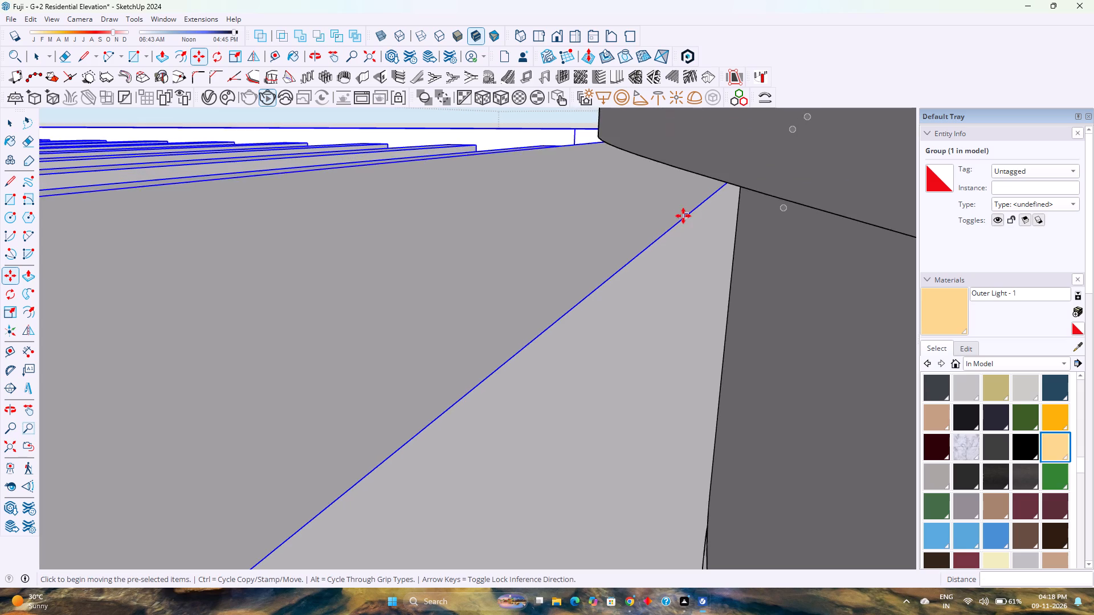
middle_drag(683, 216, 724, 197)
middle_click(724, 197)
middle_click(724, 197)
scroll(704, 203, down, 7)
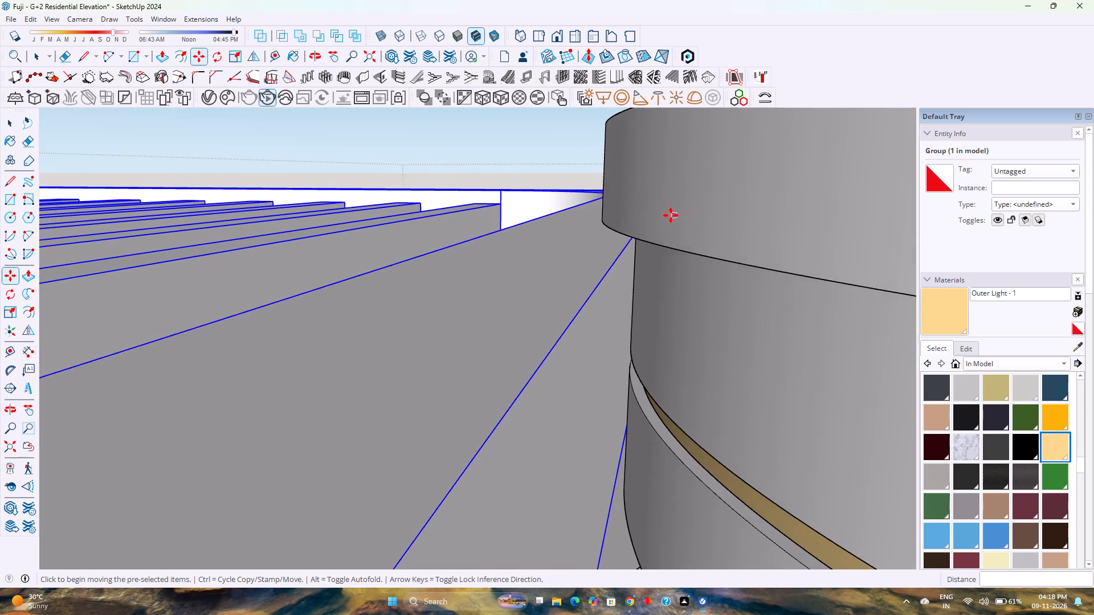
scroll(671, 215, down, 3)
scroll(586, 224, down, 6)
key(space)
scroll(544, 234, down, 17)
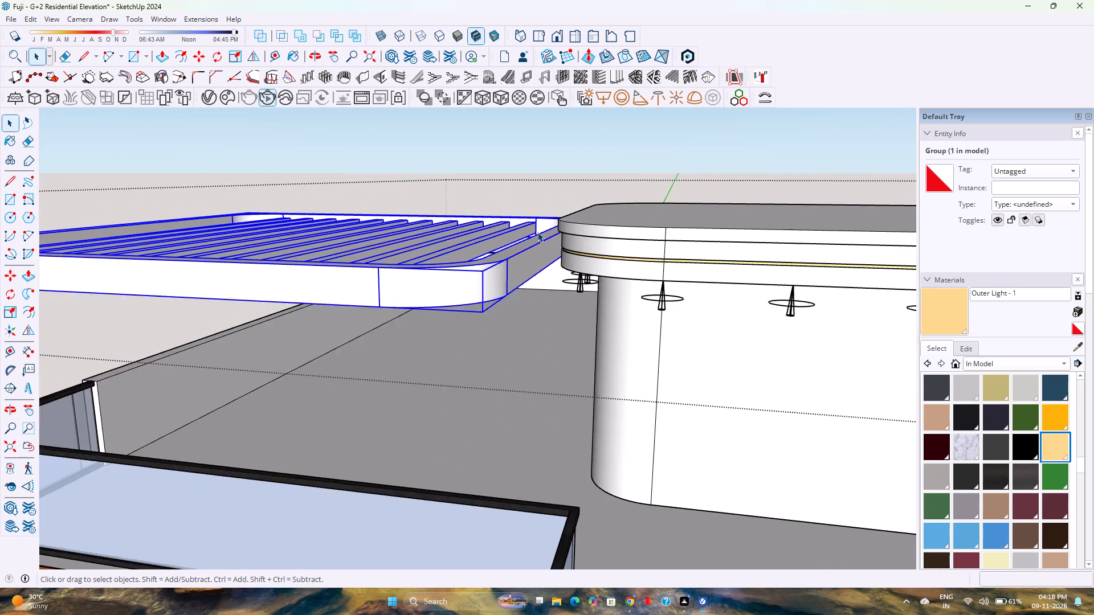
scroll(537, 232, down, 3)
middle_drag(315, 278, 425, 255)
scroll(426, 252, up, 4)
scroll(426, 252, down, 4)
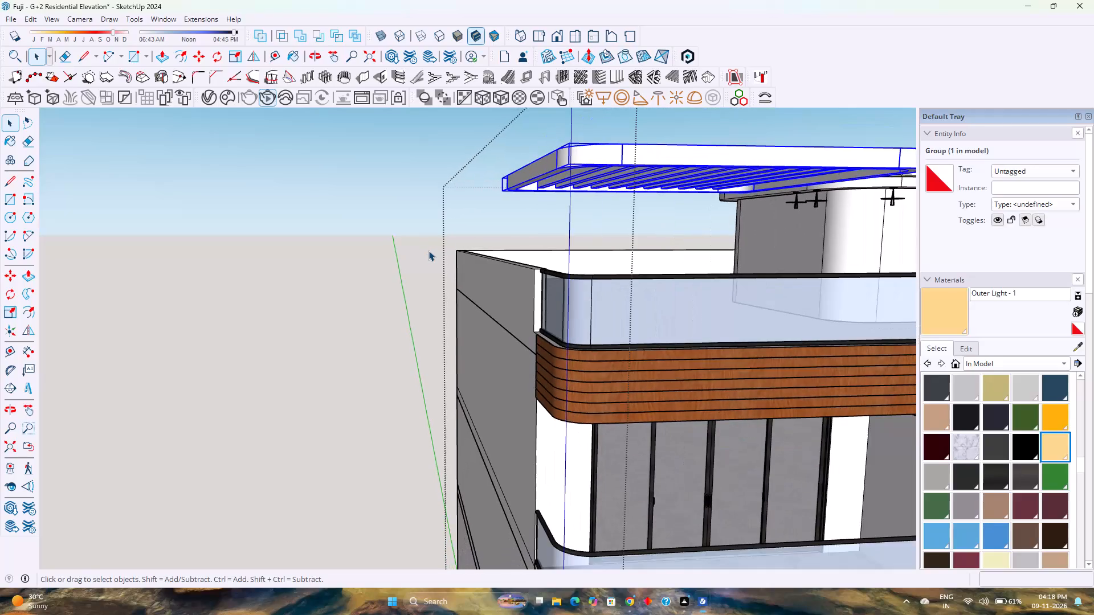
Open the pergola group for editing down to its frame and slat geometry.
scroll(561, 178, up, 1)
scroll(602, 144, up, 4)
double_click(586, 162)
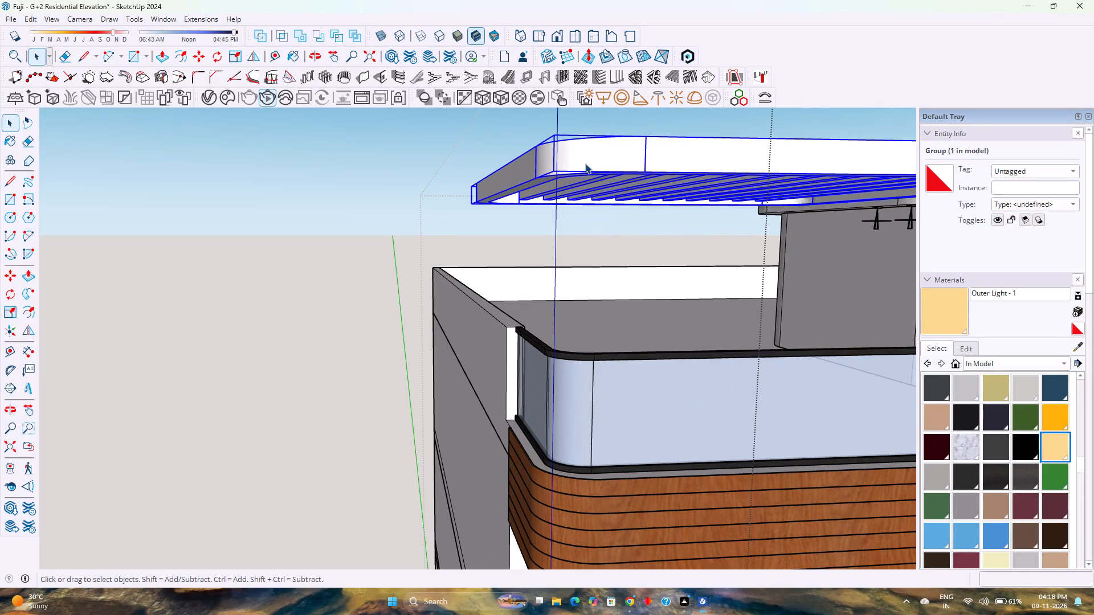
scroll(584, 163, up, 3)
double_click(562, 177)
scroll(562, 176, up, 5)
Select the pergola frame's lower outer corner curve and the two straight edges adjoining it on the underside.
shift+middle_drag(544, 187, 421, 305)
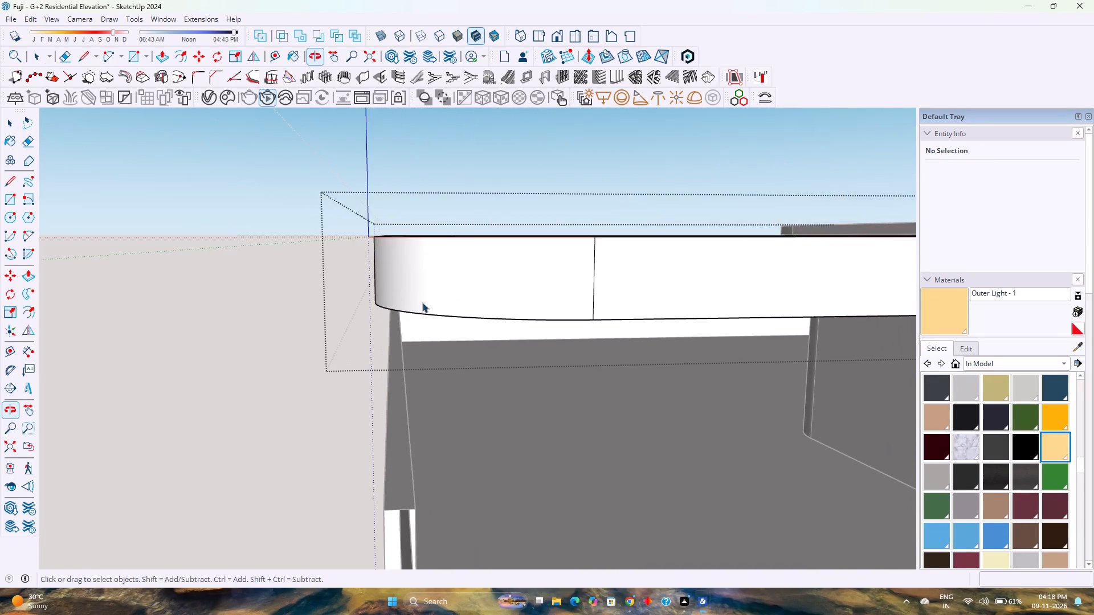
middle_drag(418, 300, 547, 177)
scroll(448, 323, up, 1)
middle_drag(452, 313, 554, 225)
middle_click(554, 225)
scroll(464, 337, up, 3)
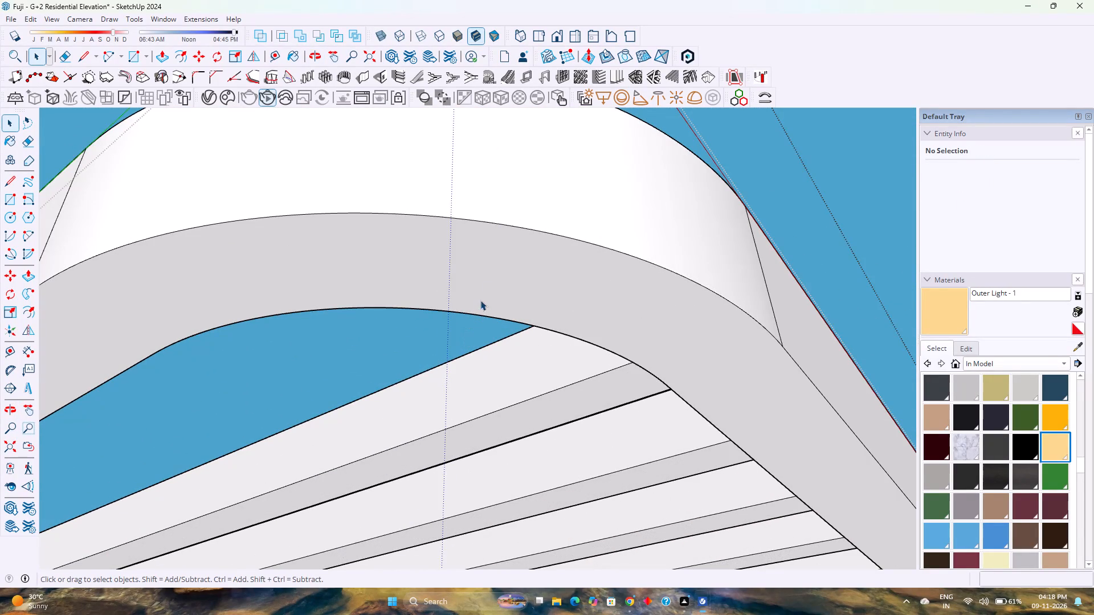
click(519, 227)
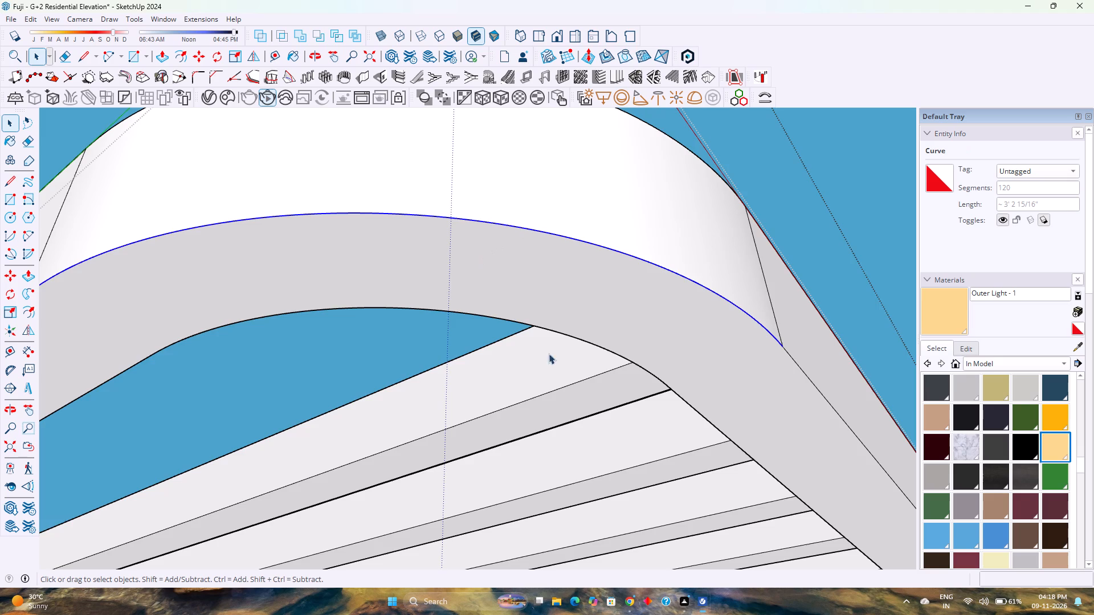
scroll(628, 339, down, 4)
ctrl+click(742, 355)
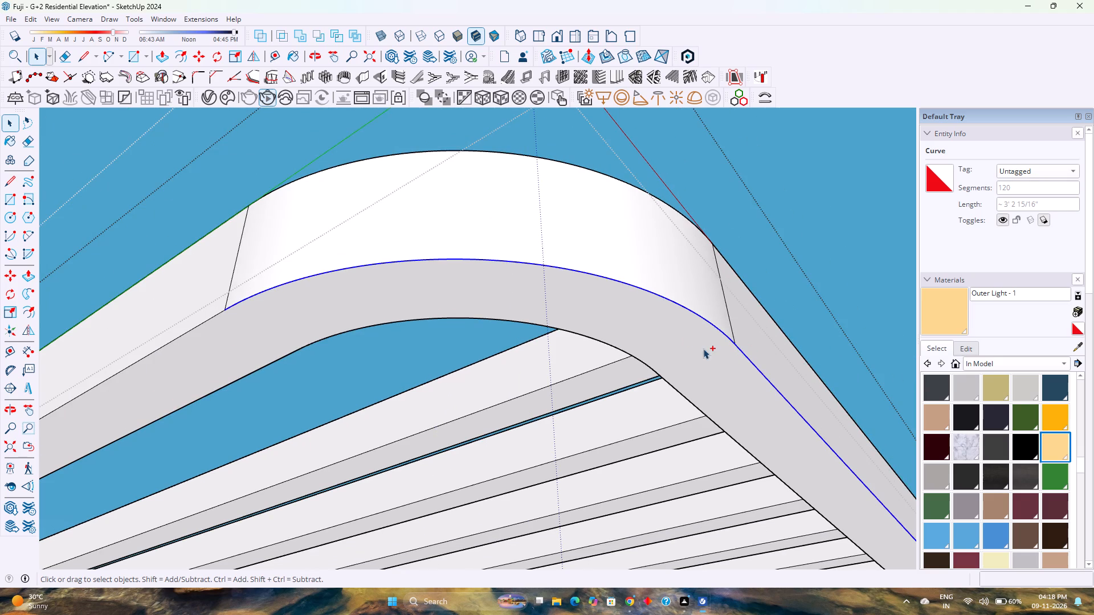
ctrl+click(205, 321)
scroll(249, 322, down, 5)
shift+middle_drag(249, 322, 333, 293)
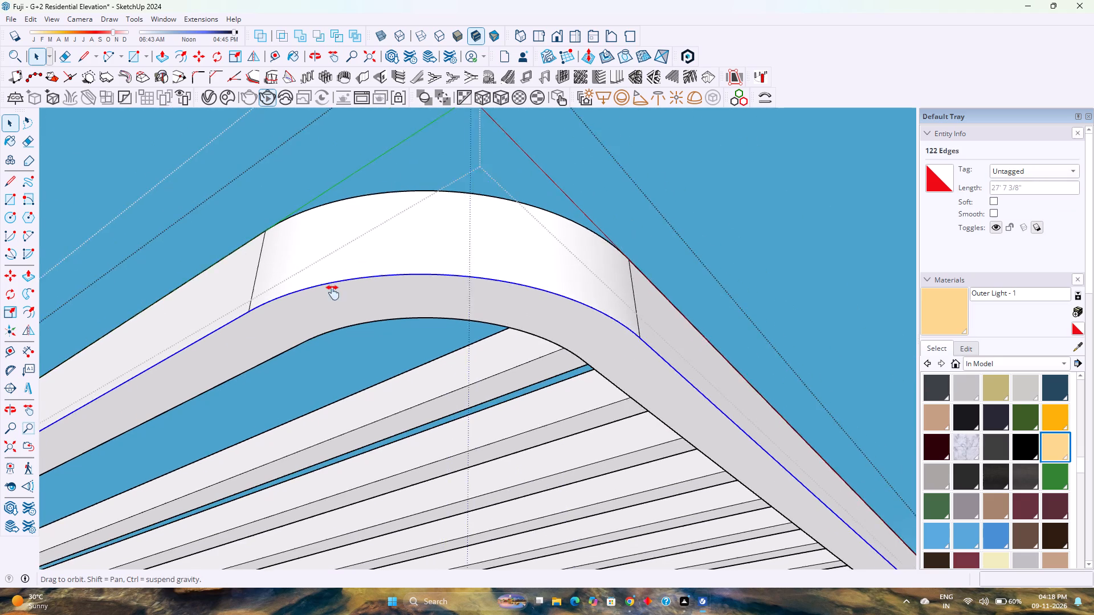
shift+middle_drag(333, 293, 344, 289)
scroll(360, 282, down, 9)
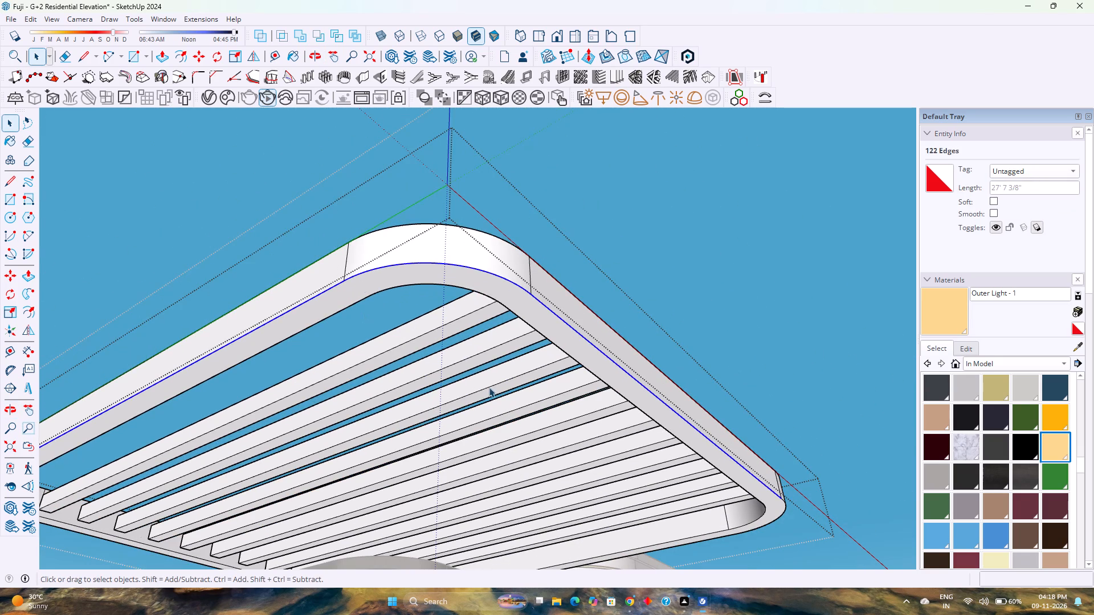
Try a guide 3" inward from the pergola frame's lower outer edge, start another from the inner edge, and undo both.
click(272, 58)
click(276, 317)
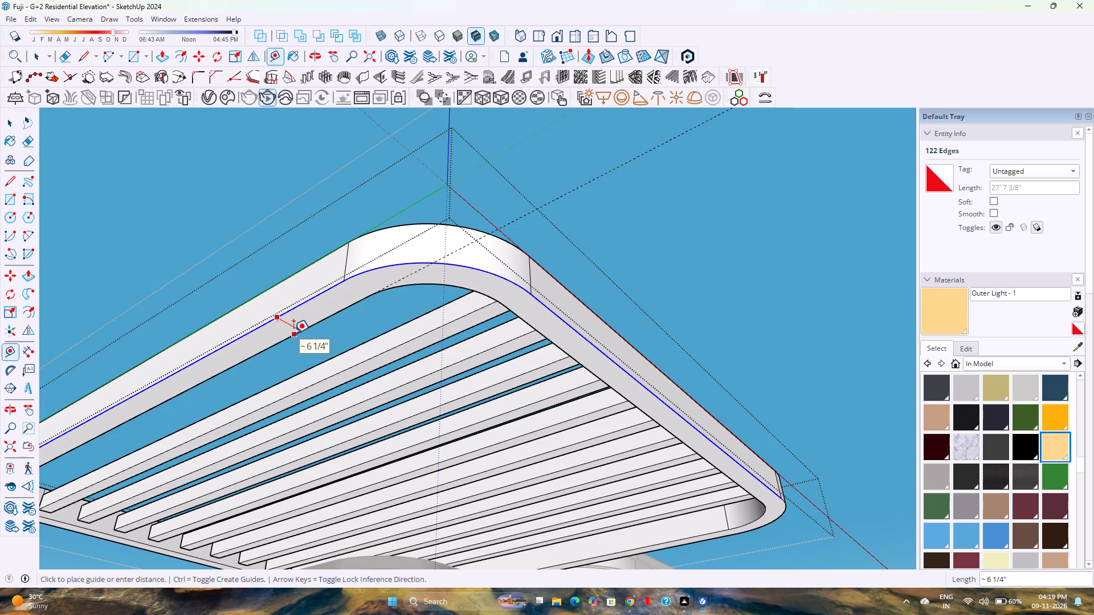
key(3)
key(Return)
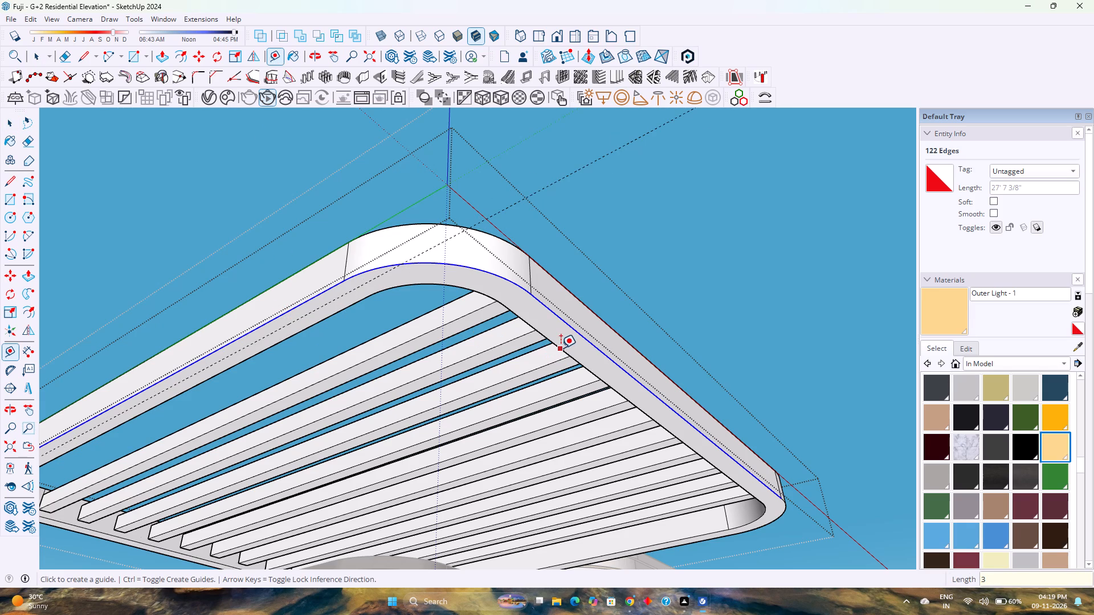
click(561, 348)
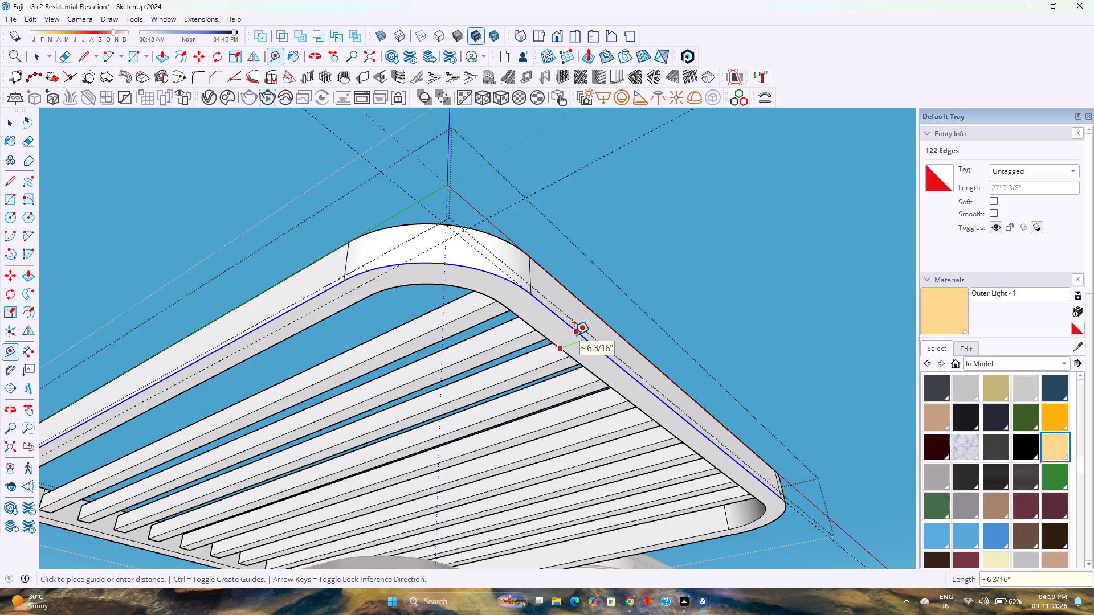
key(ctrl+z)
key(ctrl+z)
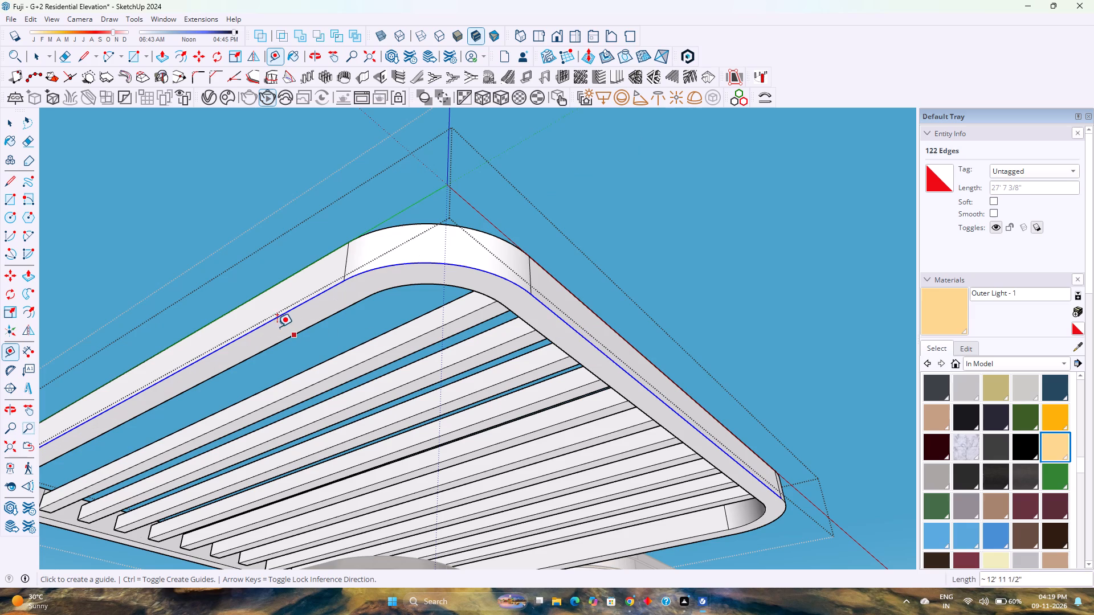
Place a guide 2" inward from the pergola frame's lower outer edge along the green-axis side.
click(275, 321)
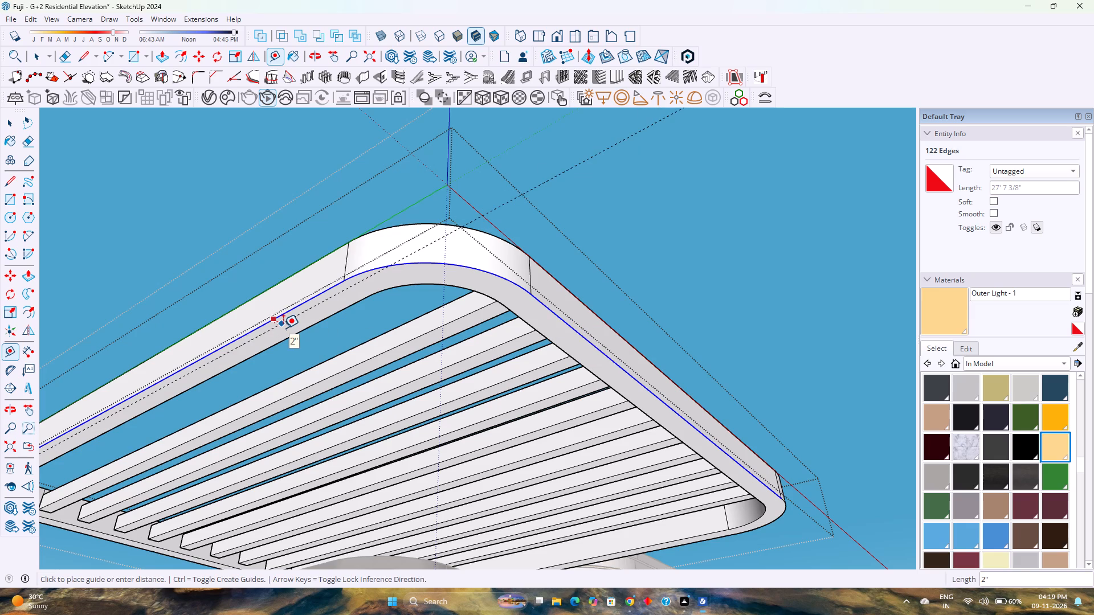
key(2)
key(Return)
scroll(289, 335, up, 3)
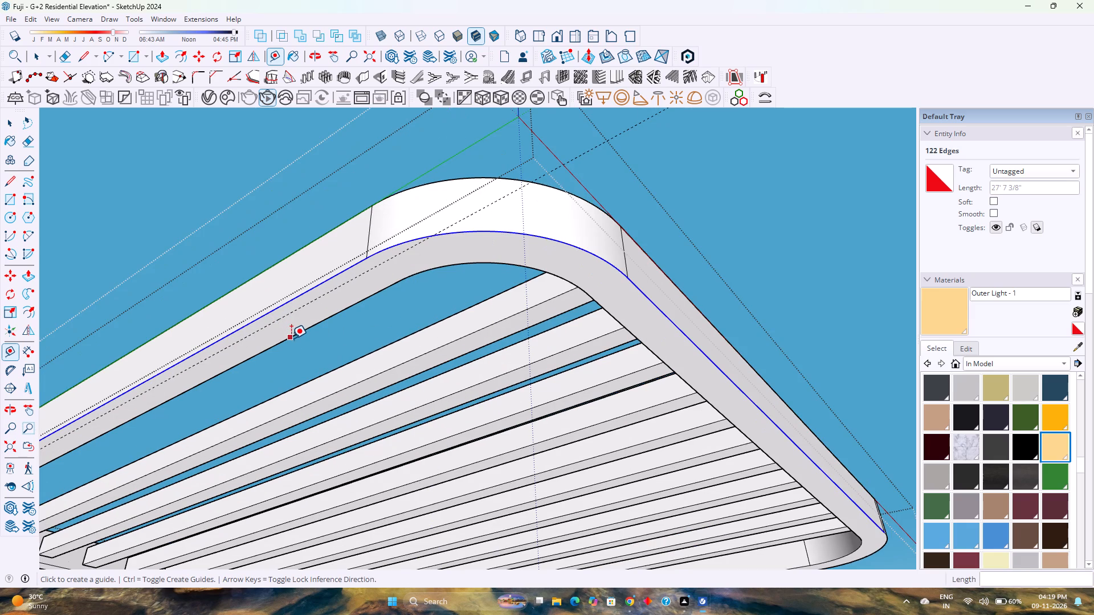
Place a guide 2" outward from the pergola frame's lower inner edge along the green-axis side.
click(291, 338)
key(Right)
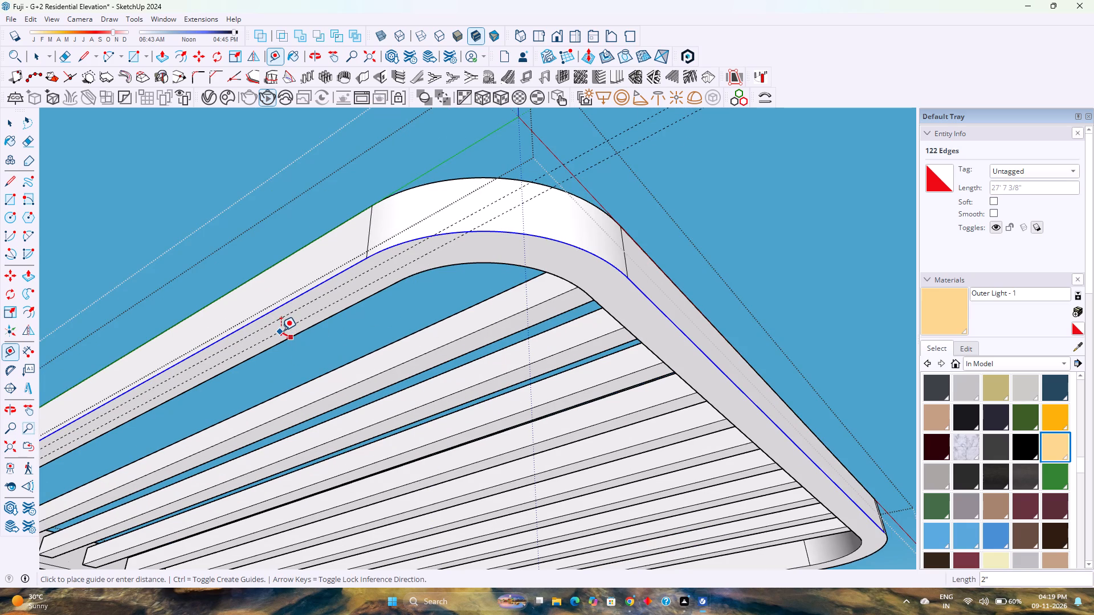
key(2)
key(Return)
Add two cross guides on the frame's green-axis side, one at the corner curve's end and one 2" further along the straight part.
scroll(370, 271, up, 1)
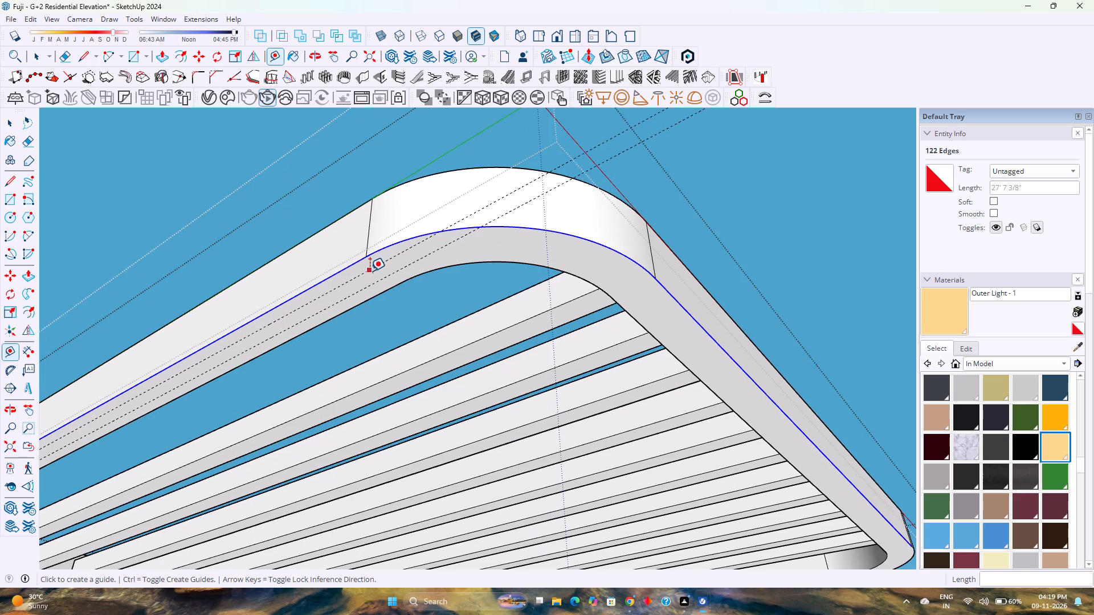
scroll(370, 271, up, 1)
scroll(368, 269, down, 2)
middle_drag(383, 296, 625, 257)
middle_click(625, 257)
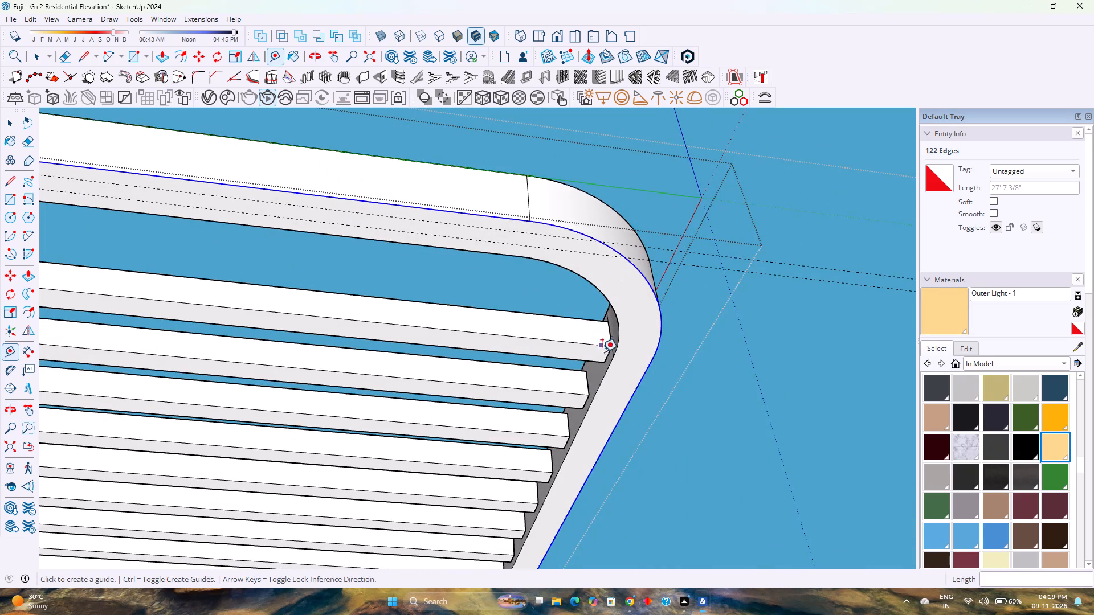
scroll(604, 362, up, 4)
click(608, 354)
scroll(532, 322, down, 3)
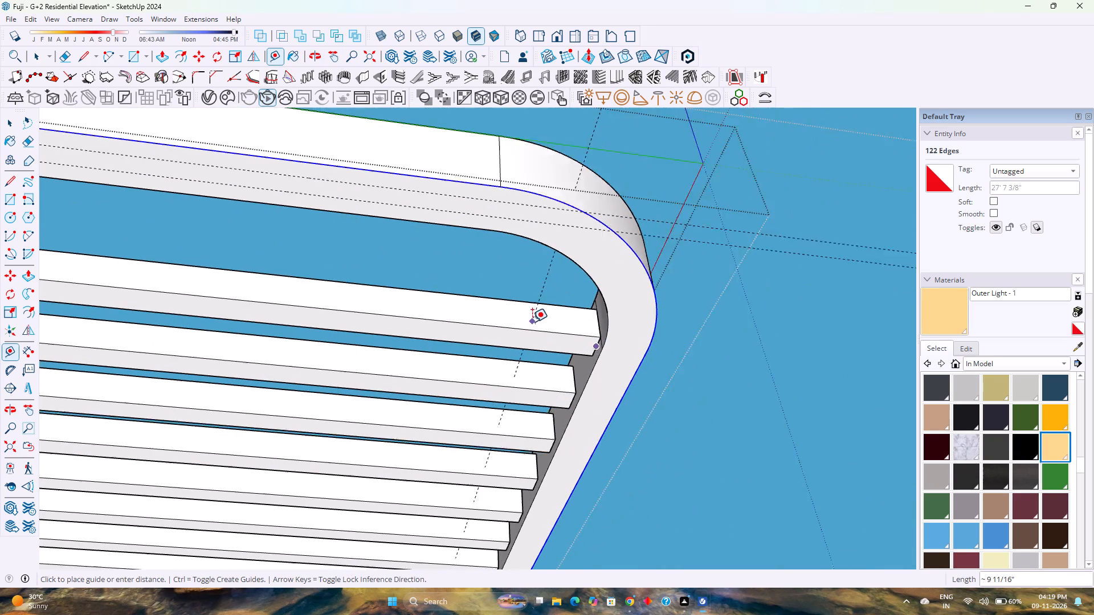
scroll(532, 322, down, 2)
click(509, 227)
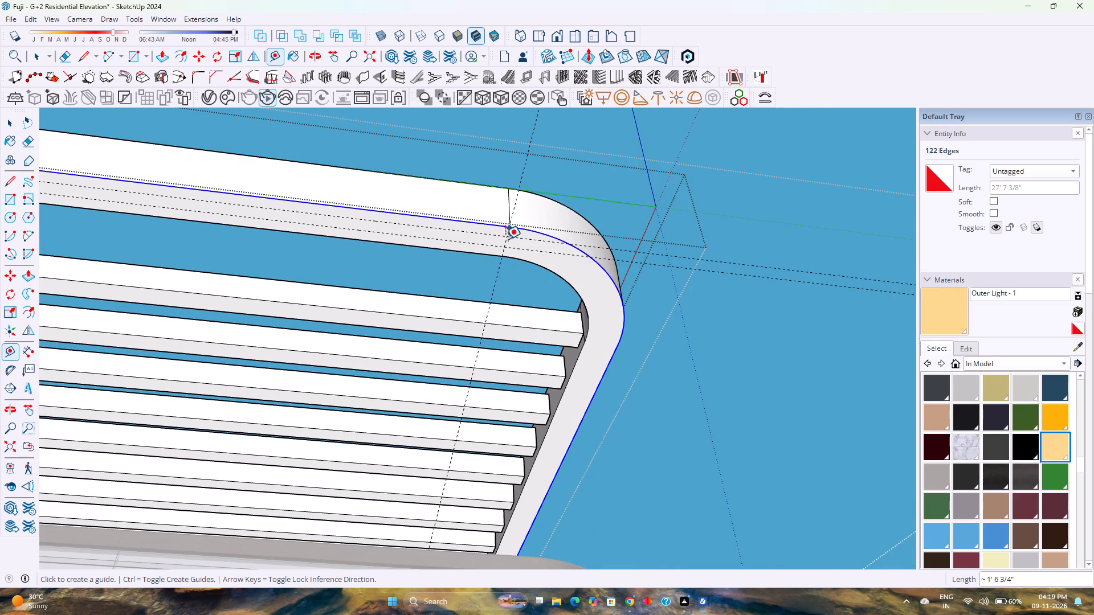
scroll(504, 241, up, 8)
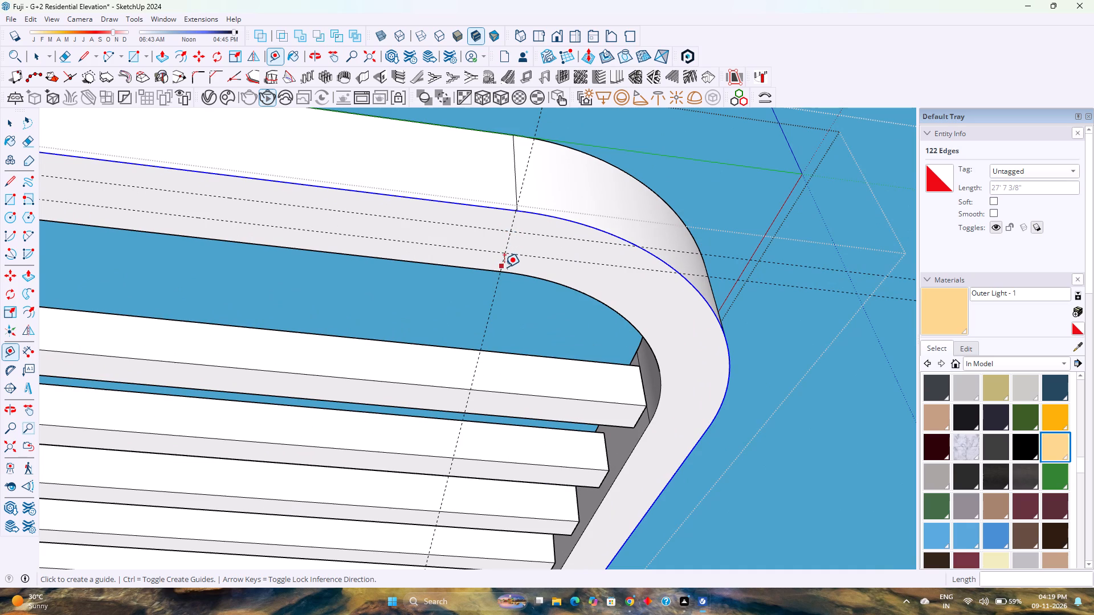
click(504, 267)
click(470, 259)
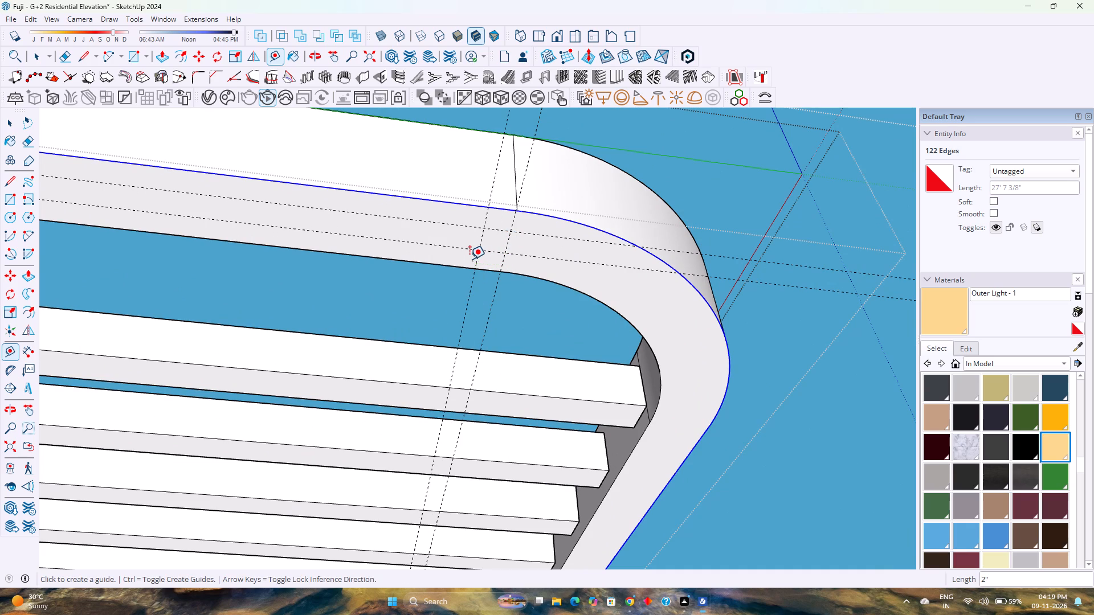
Place a cross guide on the frame's red-axis side through the point where the corner curve meets the straight edge.
scroll(492, 238, down, 4)
middle_drag(540, 276, 270, 303)
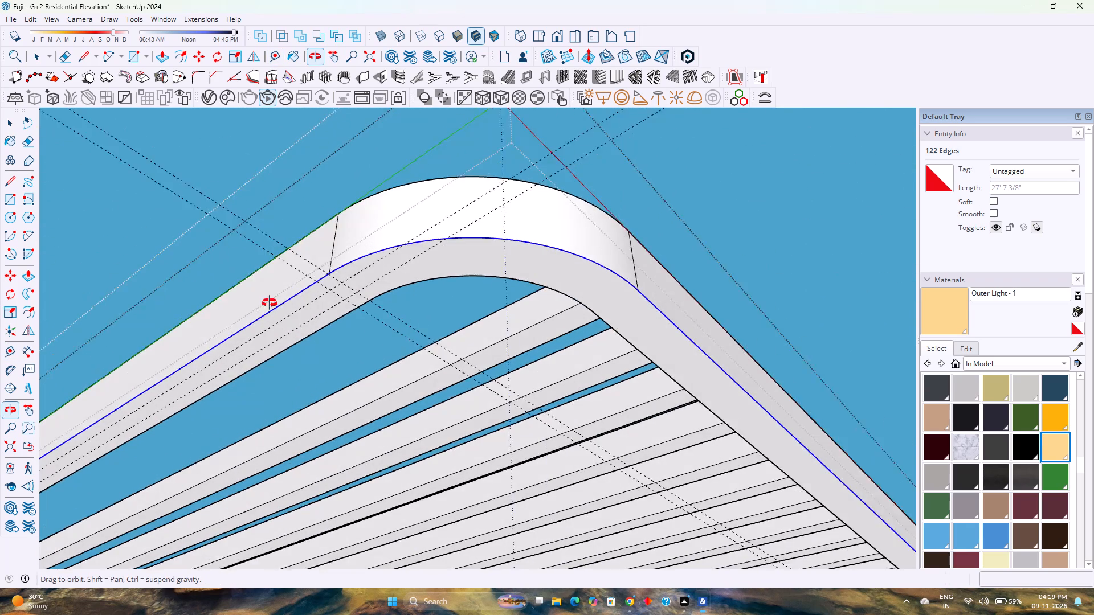
middle_drag(270, 303, 263, 304)
scroll(526, 297, up, 1)
middle_drag(569, 328, 399, 282)
middle_click(399, 282)
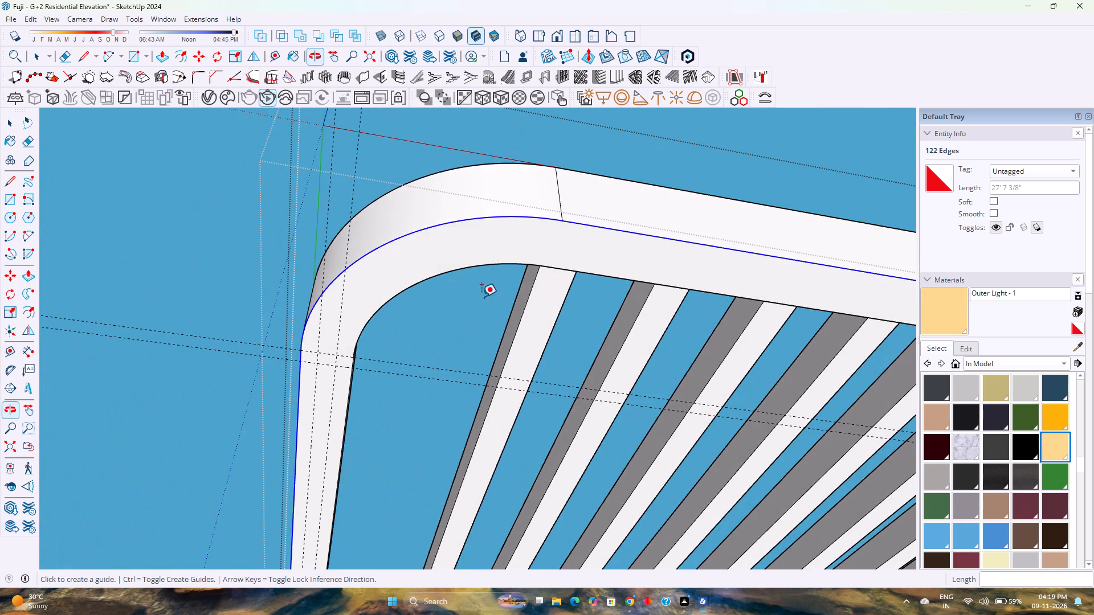
click(530, 296)
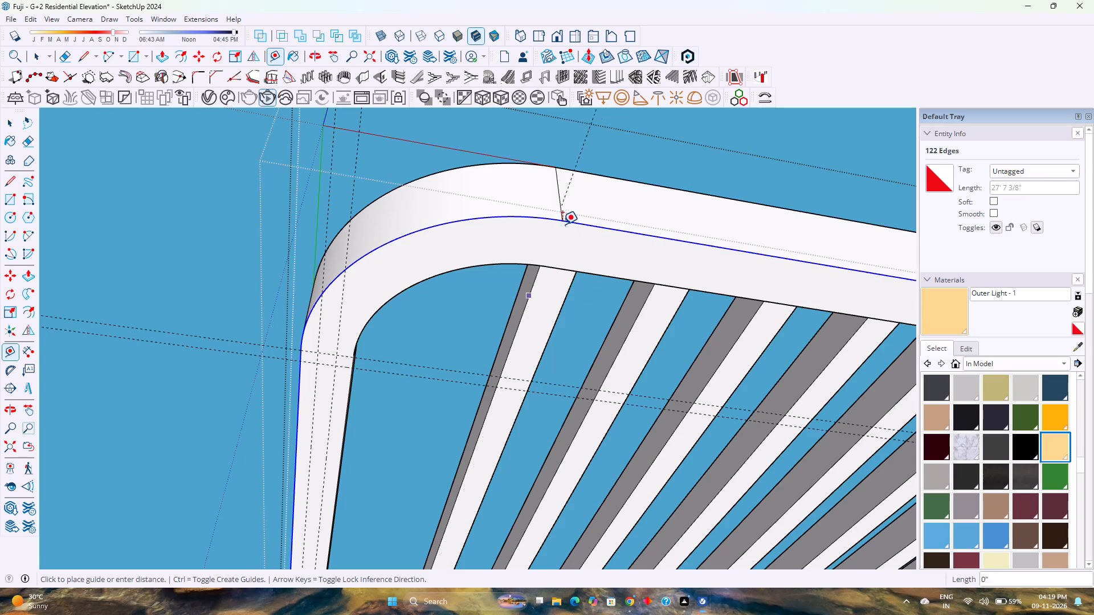
middle_drag(562, 224, 538, 330)
middle_click(538, 330)
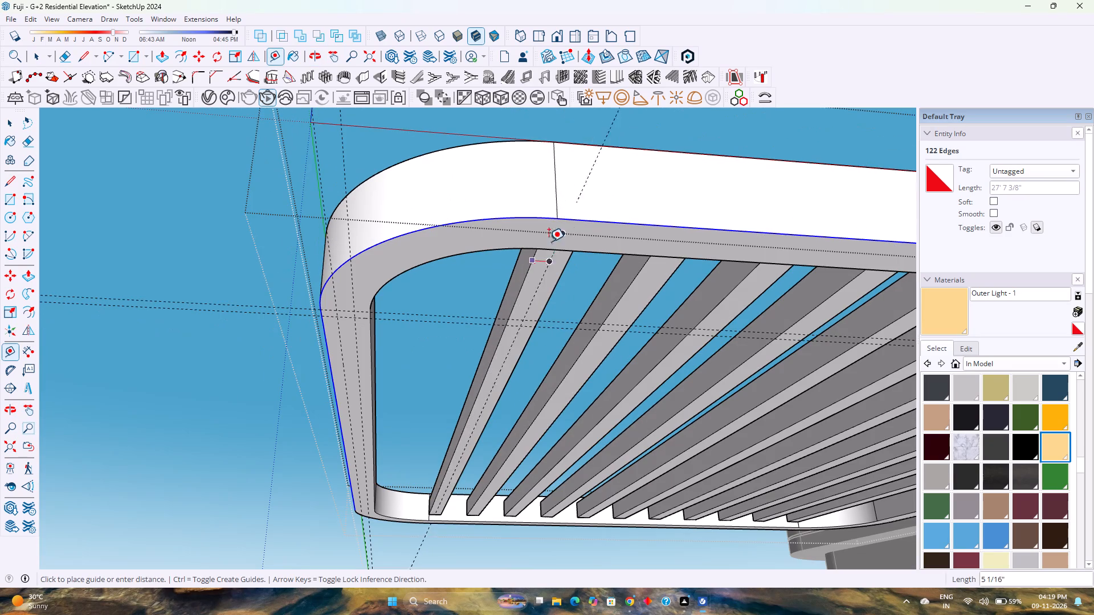
click(558, 220)
Place a second cross guide on the red-axis side, 2" along the straight part from the curve-end guide.
scroll(550, 258, up, 3)
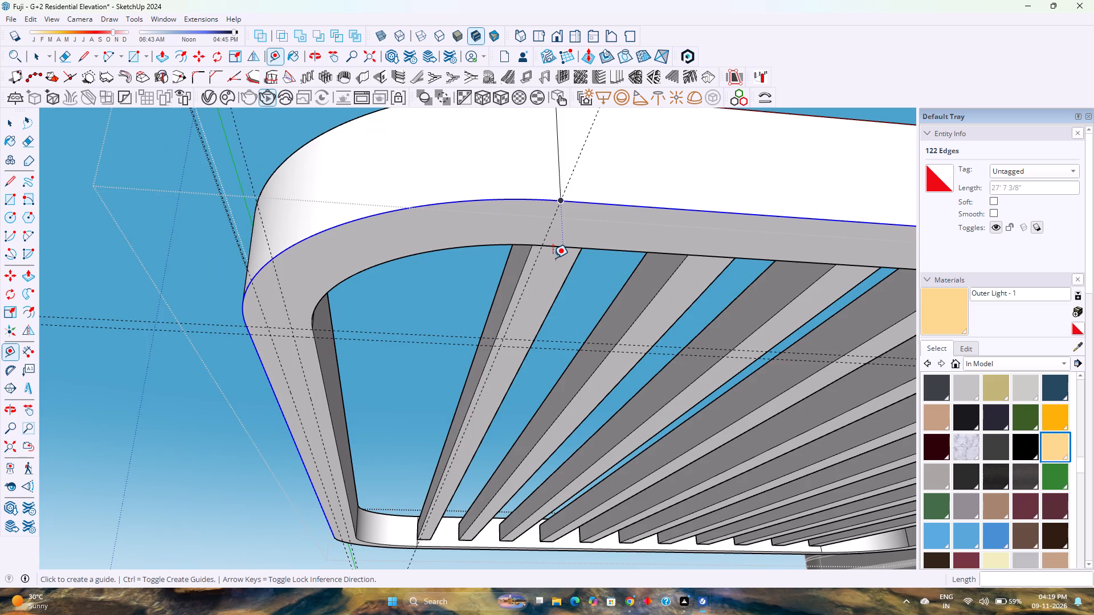
middle_drag(553, 258, 524, 235)
scroll(514, 211, down, 5)
middle_drag(540, 206, 453, 171)
scroll(546, 227, up, 1)
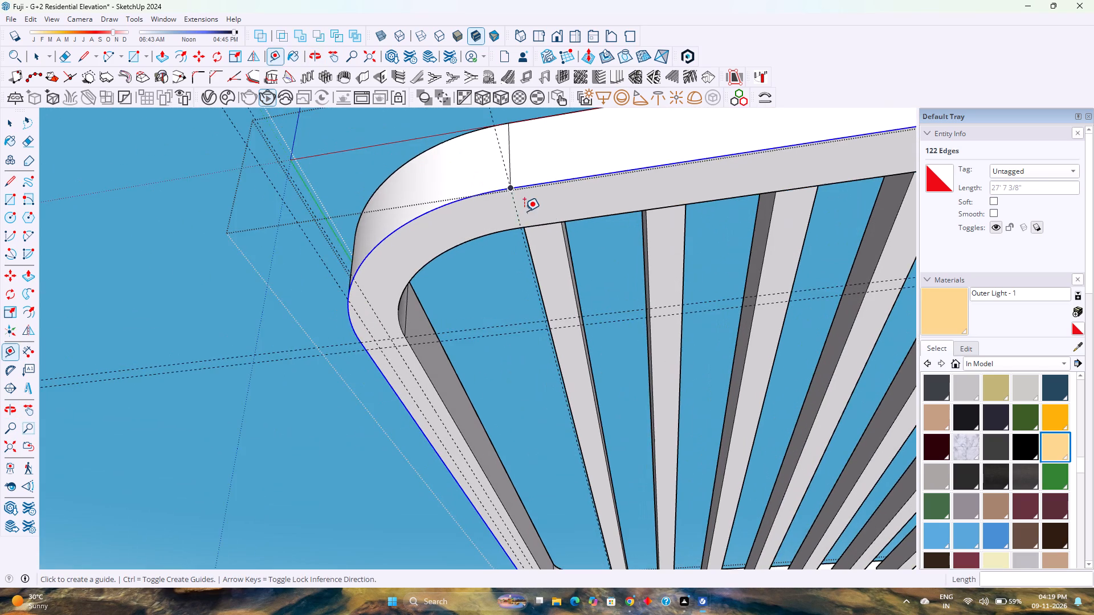
scroll(520, 205, up, 5)
click(517, 216)
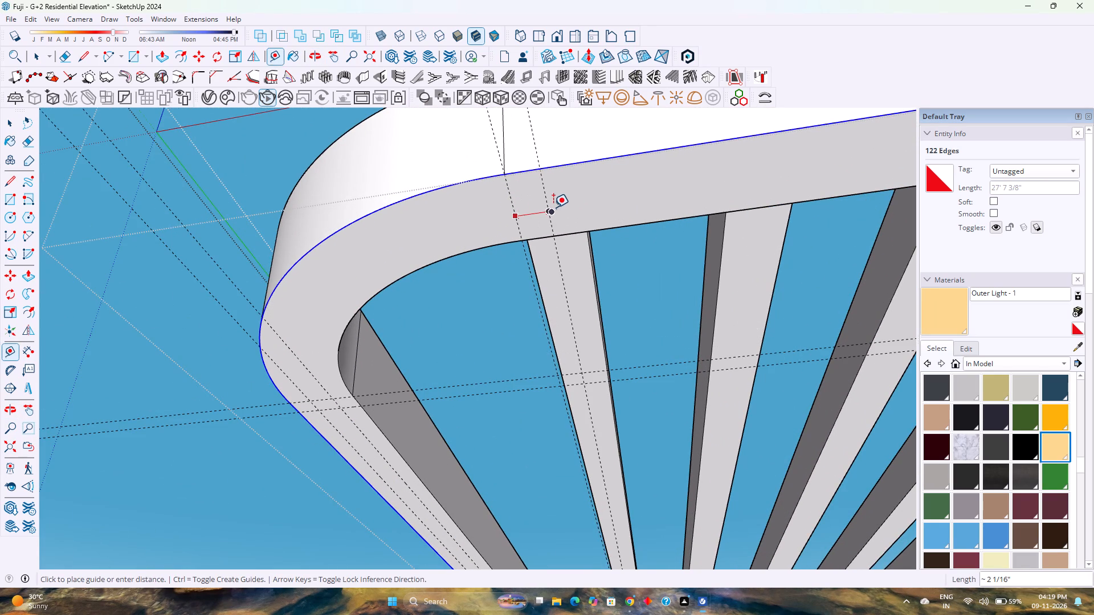
click(553, 207)
key(2)
key(Return)
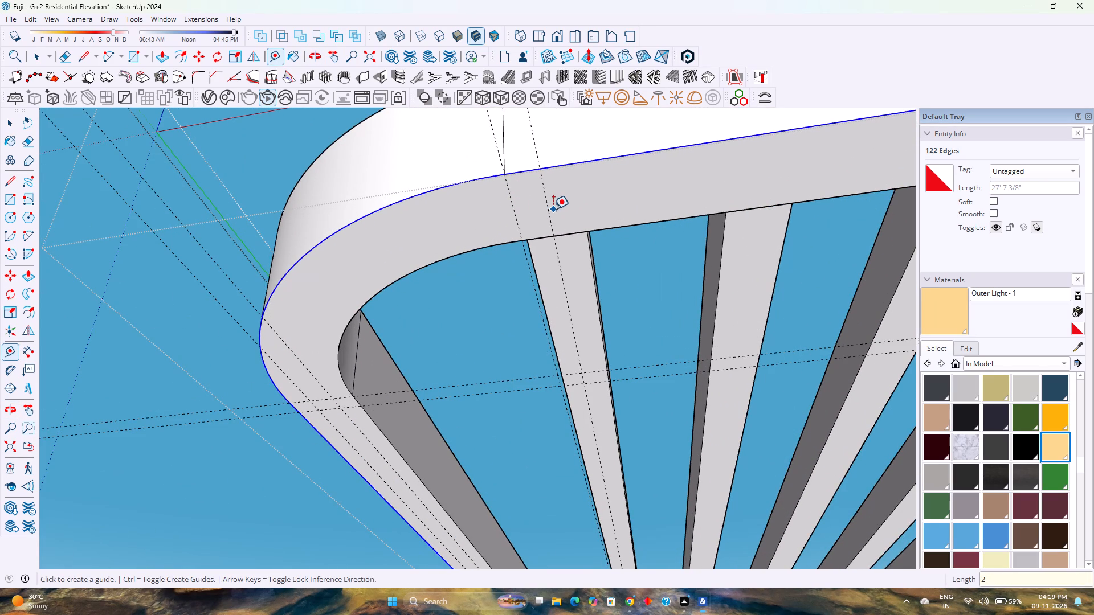
Place two lengthwise guides on the red-axis underside, one 2" inward from the outer edge and one outward from the inner edge.
click(573, 165)
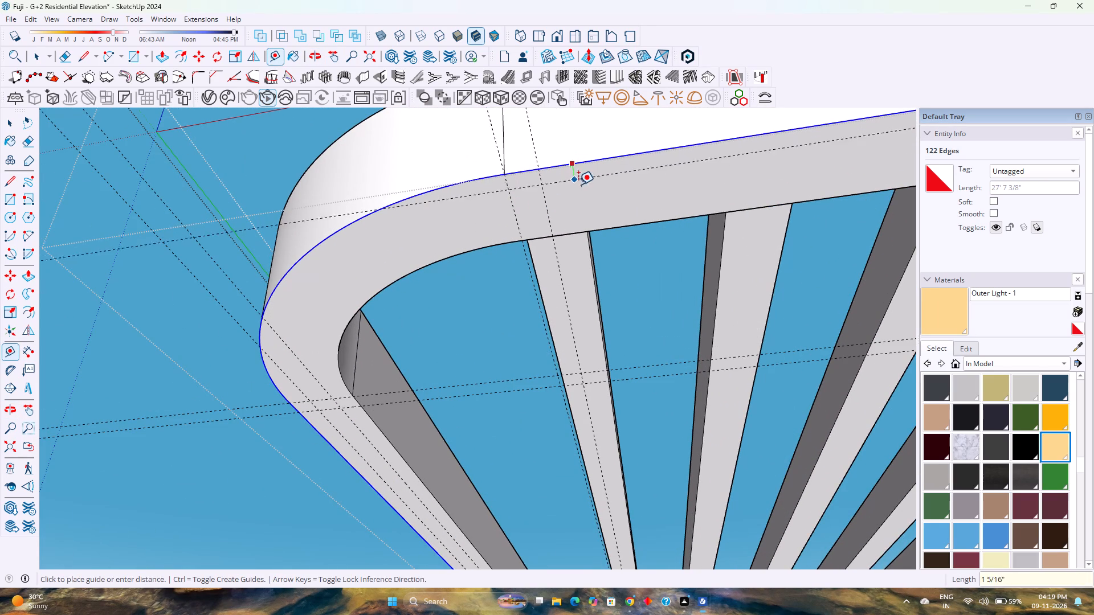
click(578, 186)
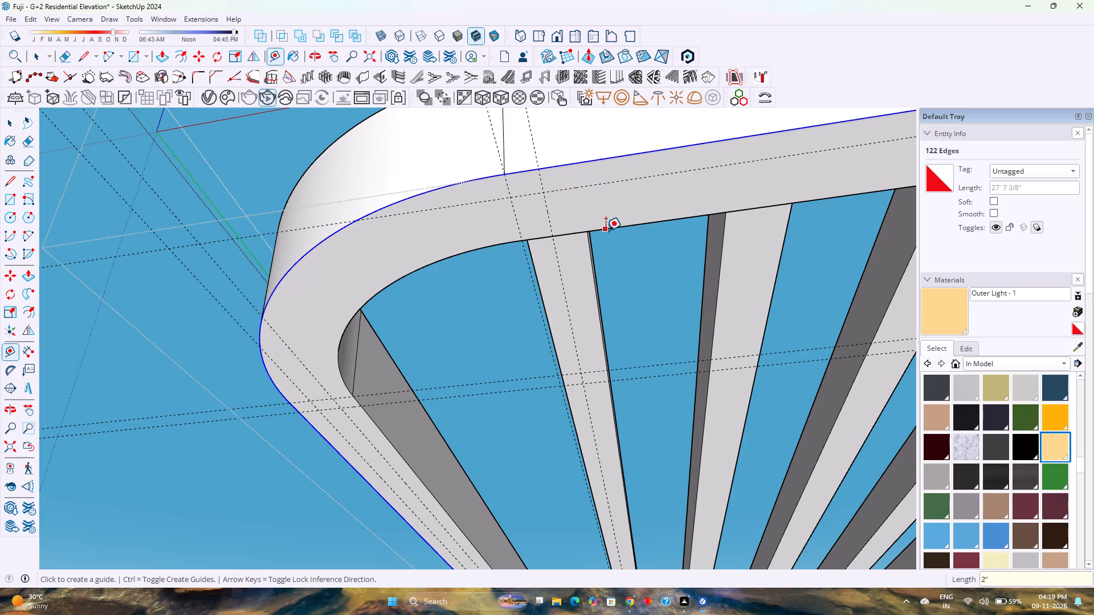
click(606, 231)
click(587, 216)
Place a cross guide 5' along the red-axis side from the second cross guide near the corner.
scroll(479, 265, down, 2)
middle_drag(478, 265, 478, 260)
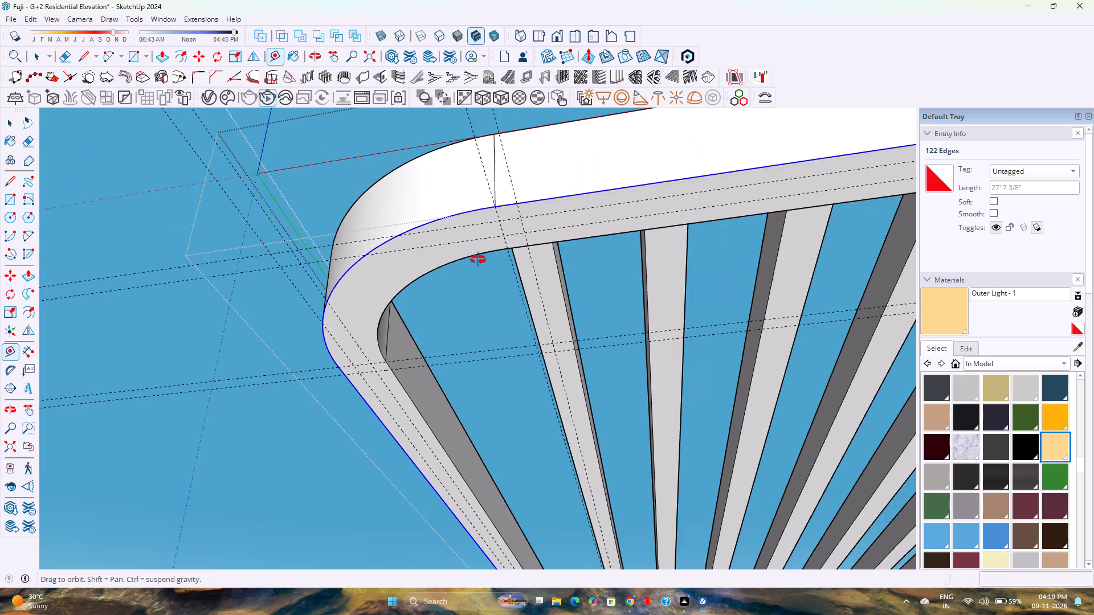
middle_drag(478, 260, 530, 229)
middle_click(530, 229)
scroll(543, 230, down, 5)
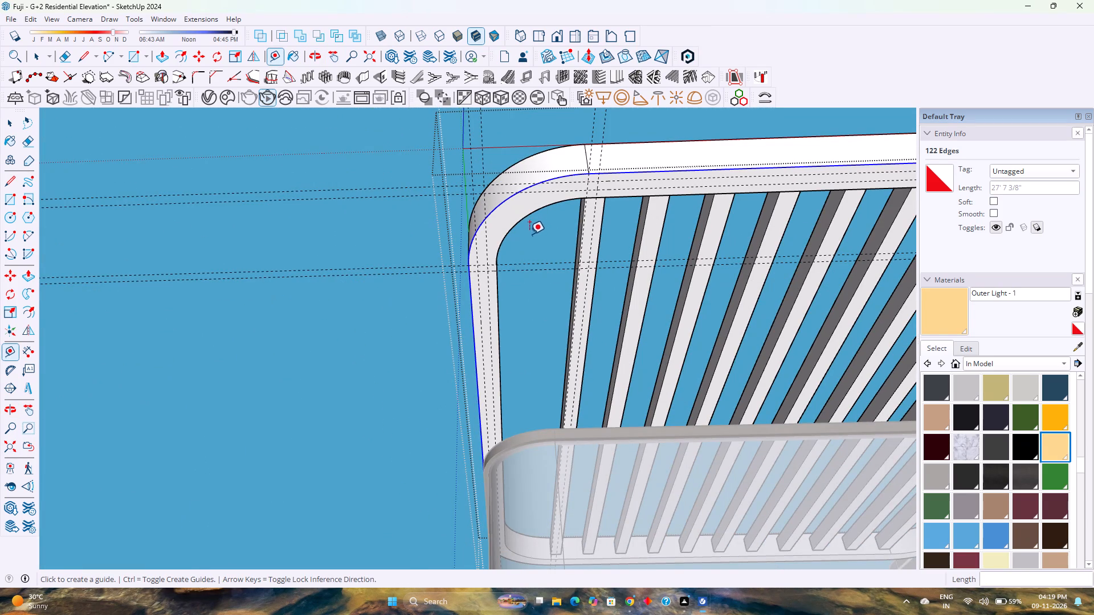
scroll(514, 238, down, 2)
shift+middle_drag(513, 238, 354, 357)
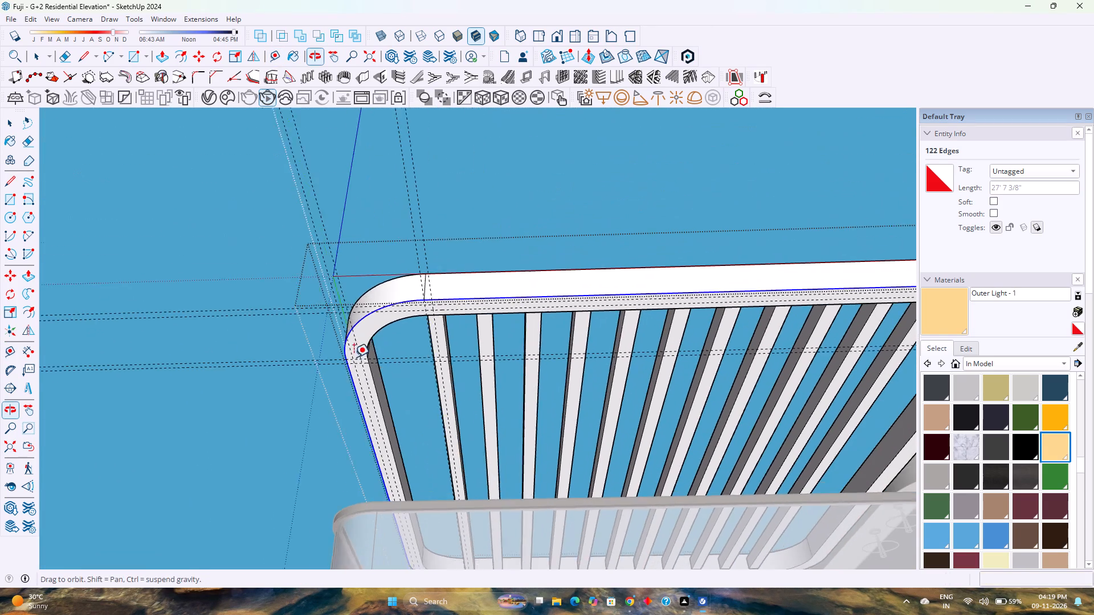
shift+middle_drag(354, 357, 354, 357)
scroll(418, 330, up, 17)
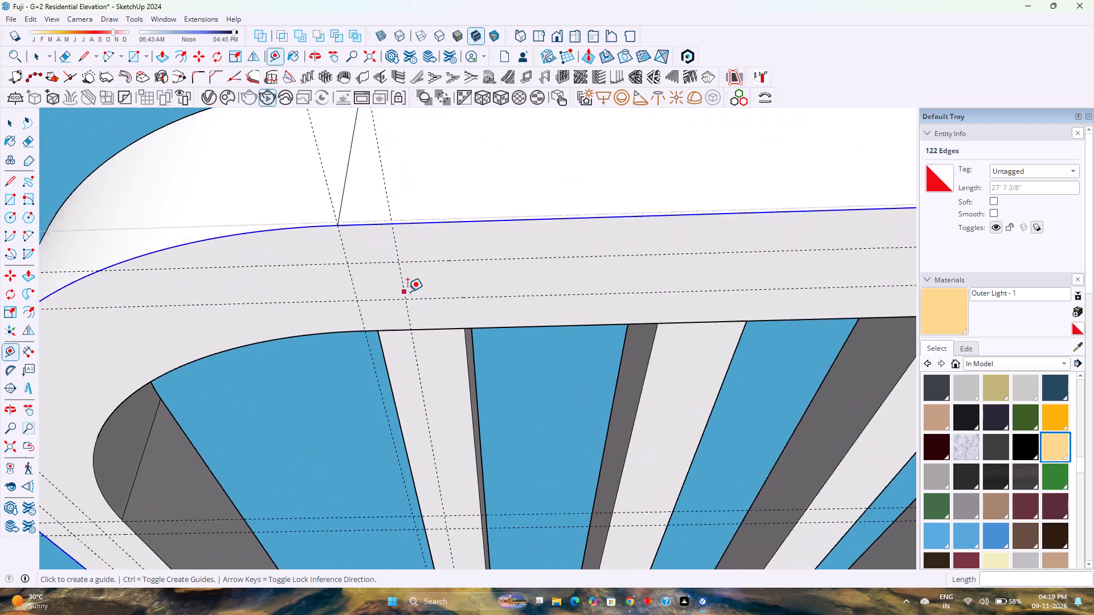
scroll(407, 292, up, 2)
click(402, 274)
scroll(521, 265, down, 11)
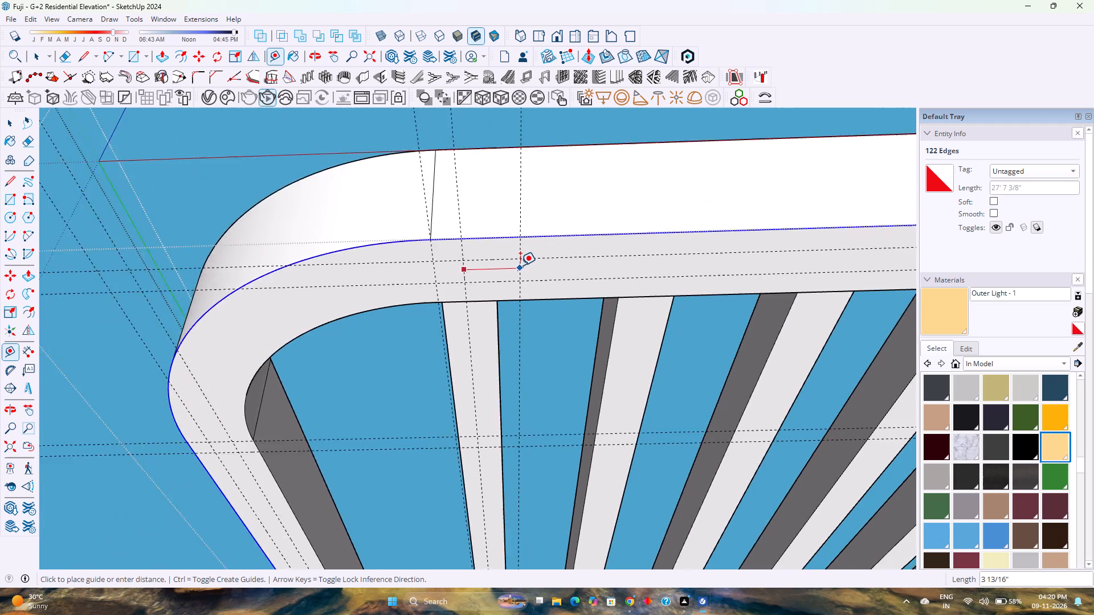
scroll(520, 265, down, 6)
shift+middle_drag(692, 251, 446, 283)
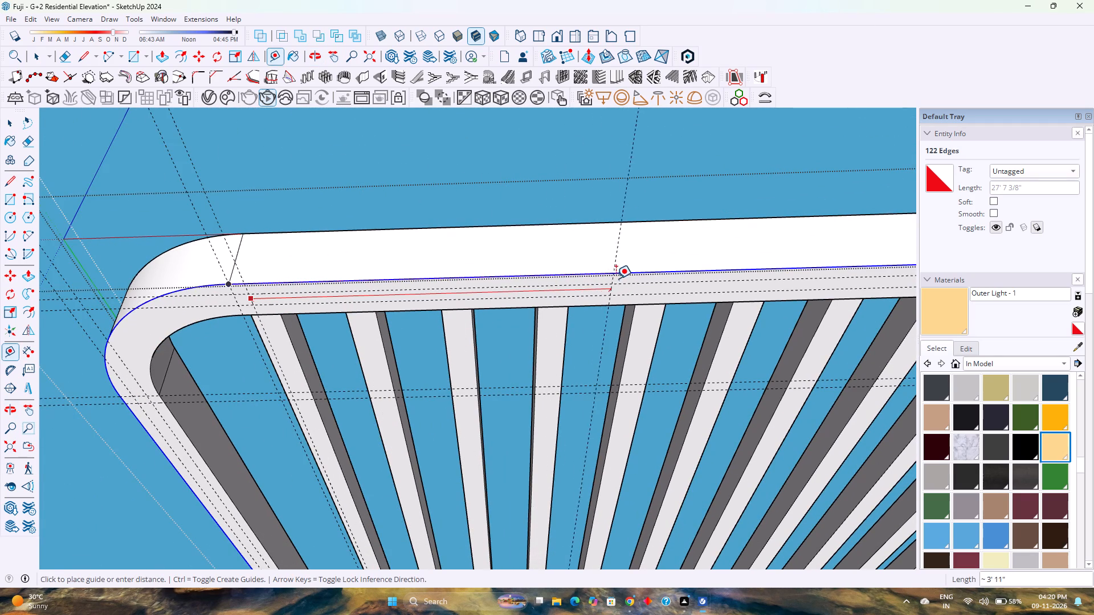
text(5')
key(Return)
Set the last red-axis side guide's distance to 4'.
scroll(568, 294, down, 10)
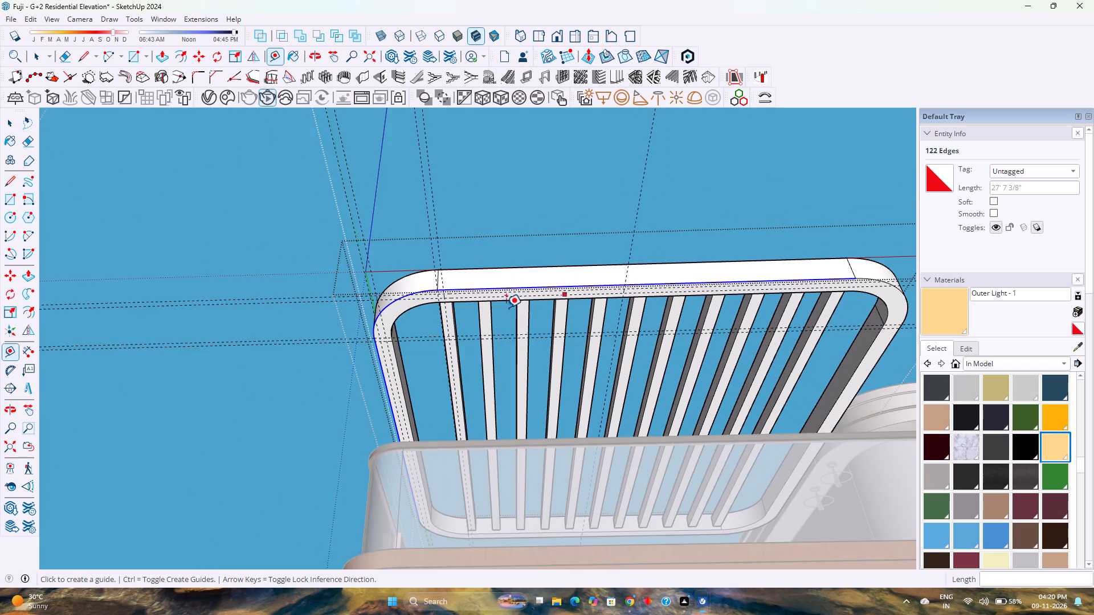
middle_drag(471, 310, 697, 323)
scroll(664, 335, up, 1)
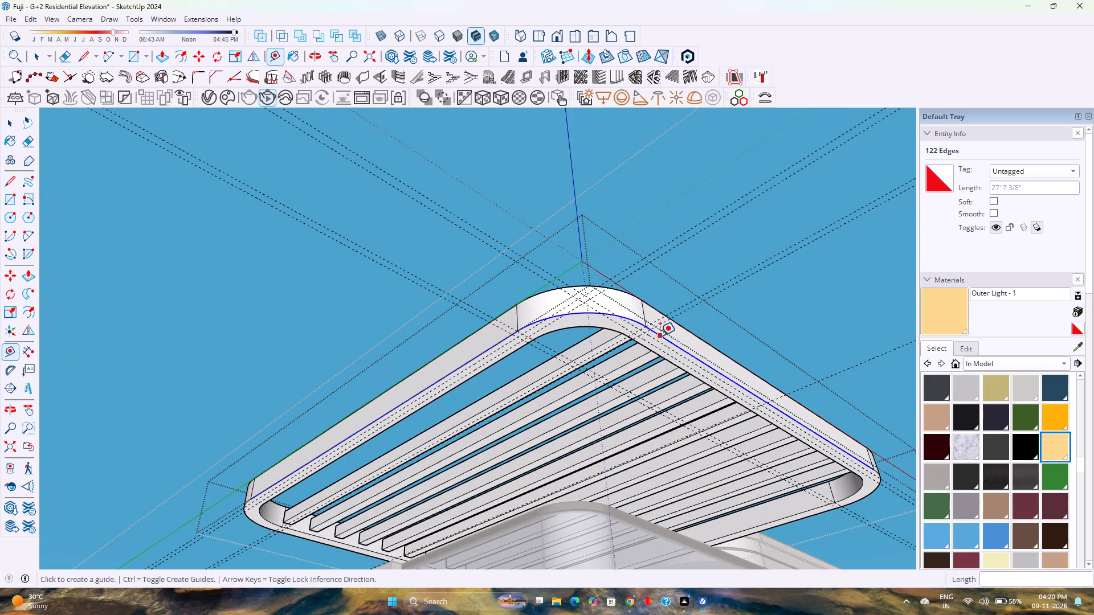
scroll(689, 338, up, 3)
middle_drag(679, 338, 396, 333)
scroll(474, 317, down, 4)
key(4)
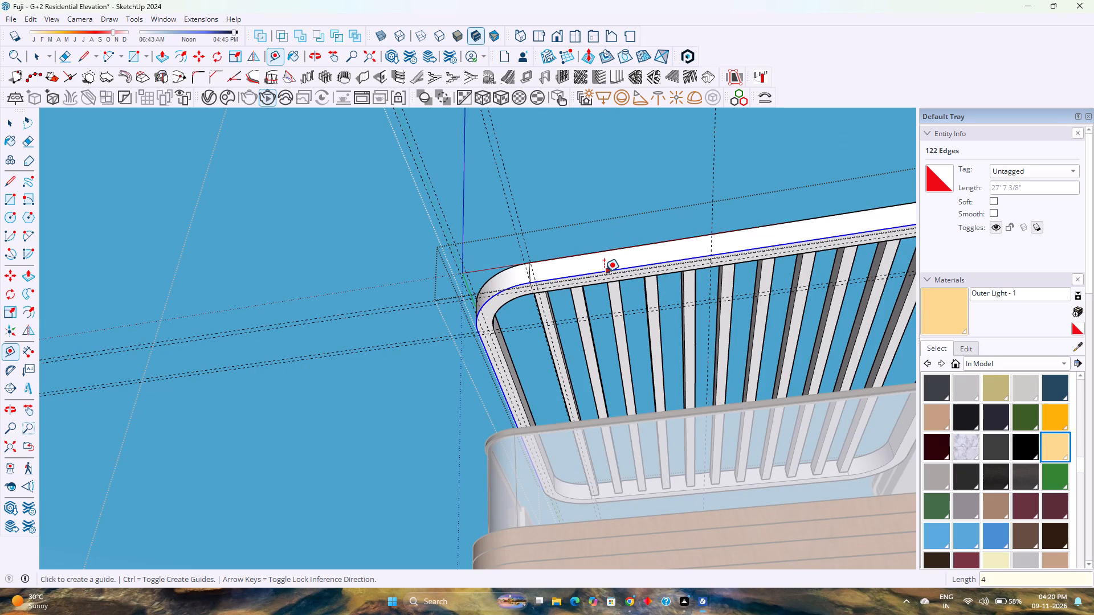
key(apostrophe)
key(Return)
Place a cross guide 4' along the green-axis side from the second cross guide near the corner.
middle_drag(517, 294, 854, 248)
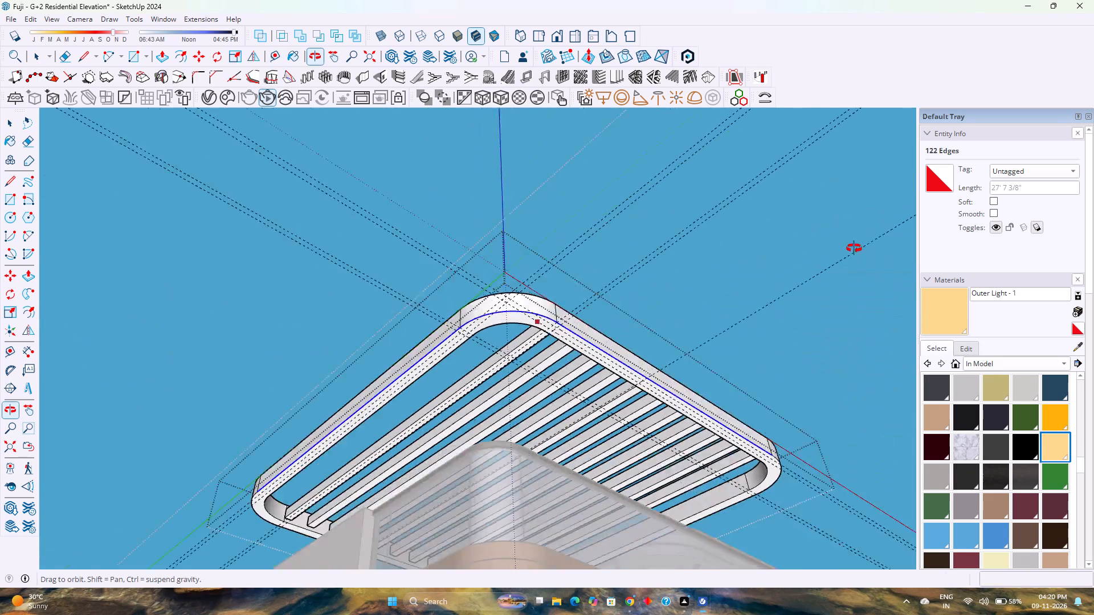
middle_drag(854, 248, 856, 248)
middle_drag(479, 321, 648, 300)
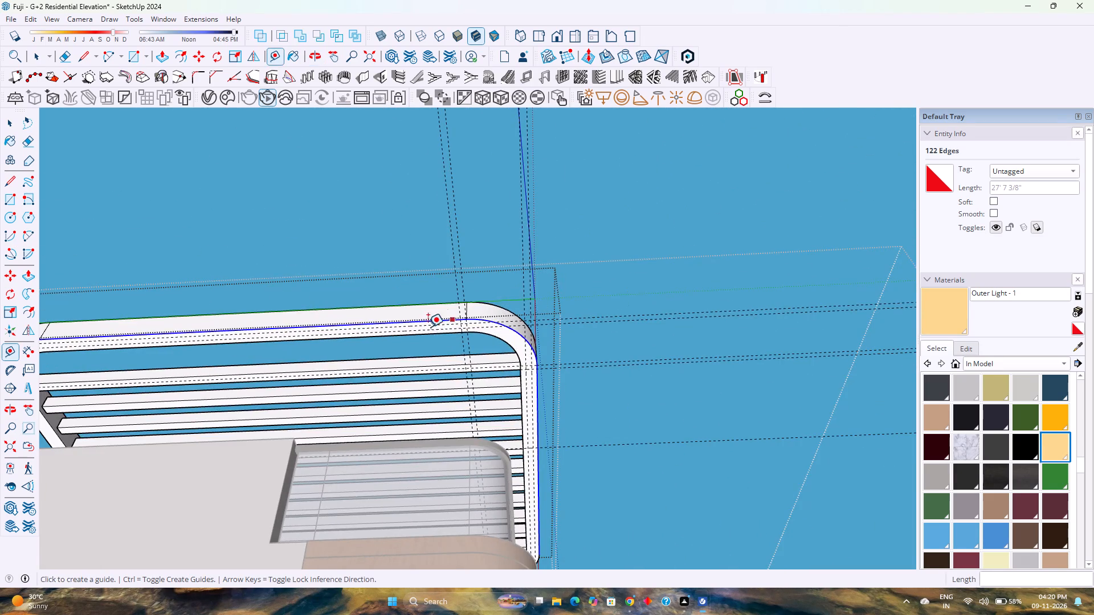
scroll(428, 327, up, 17)
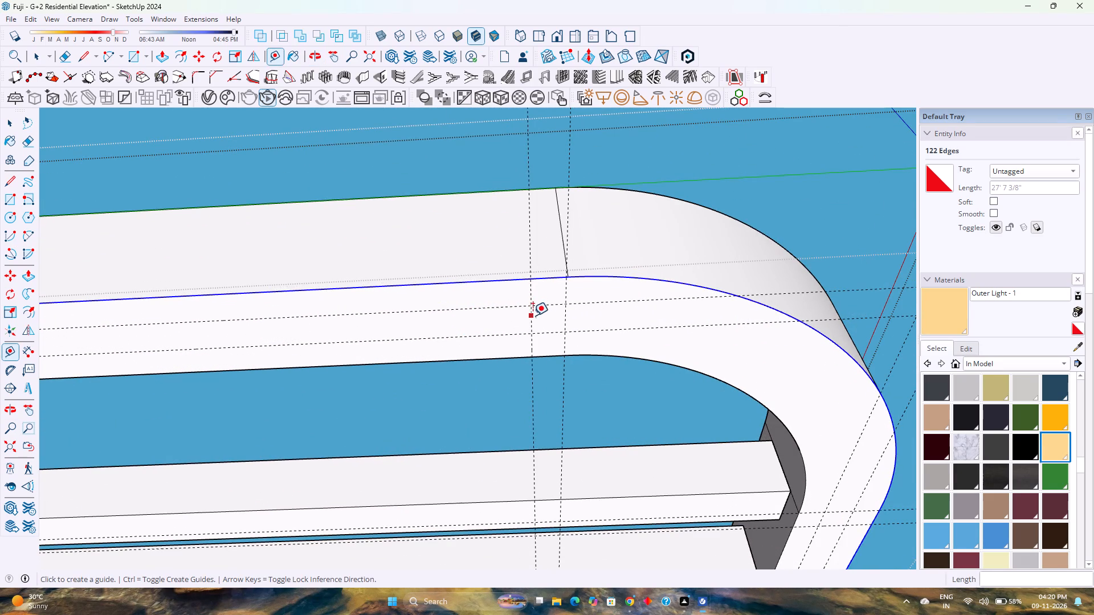
click(533, 315)
text(4')
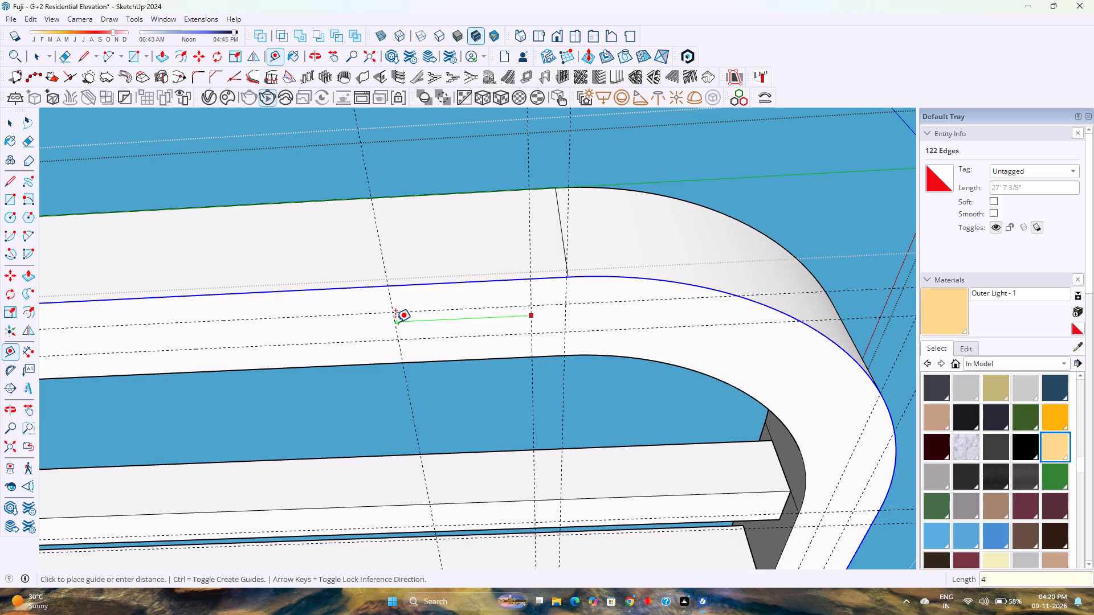
key(Return)
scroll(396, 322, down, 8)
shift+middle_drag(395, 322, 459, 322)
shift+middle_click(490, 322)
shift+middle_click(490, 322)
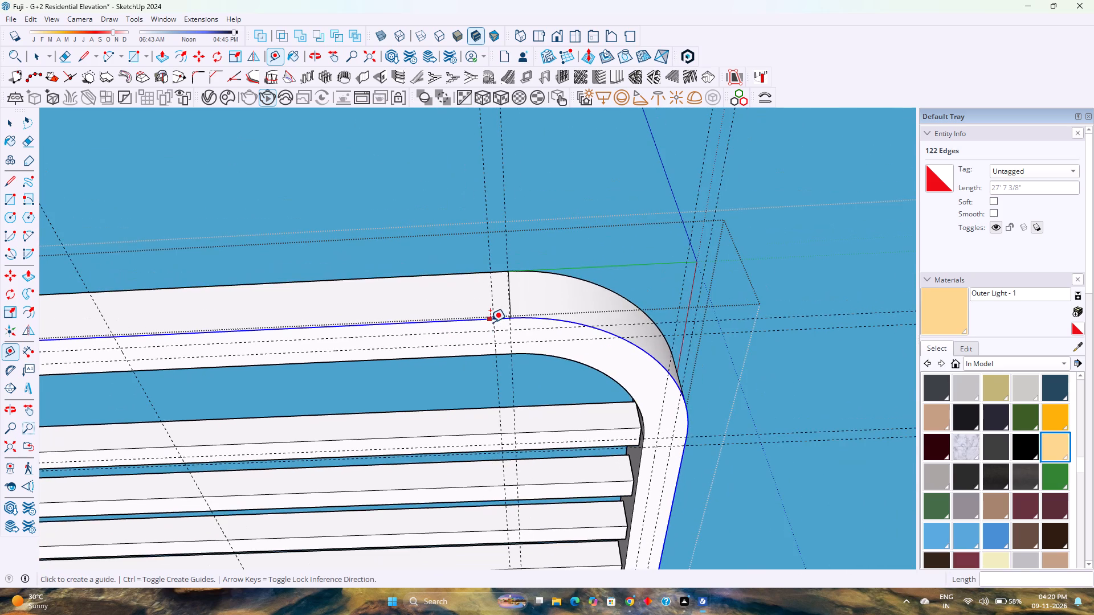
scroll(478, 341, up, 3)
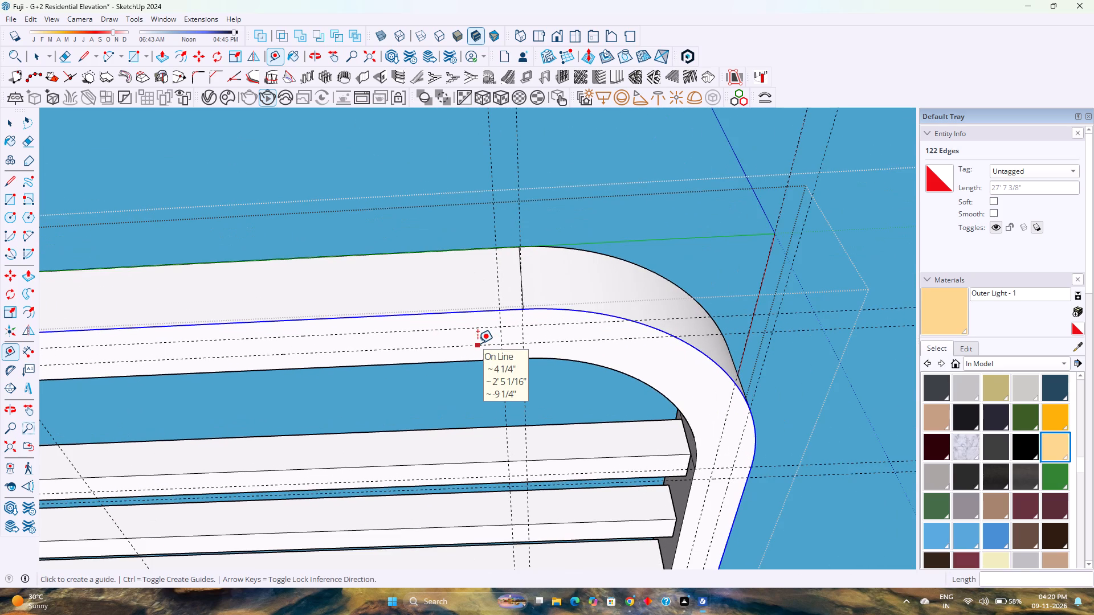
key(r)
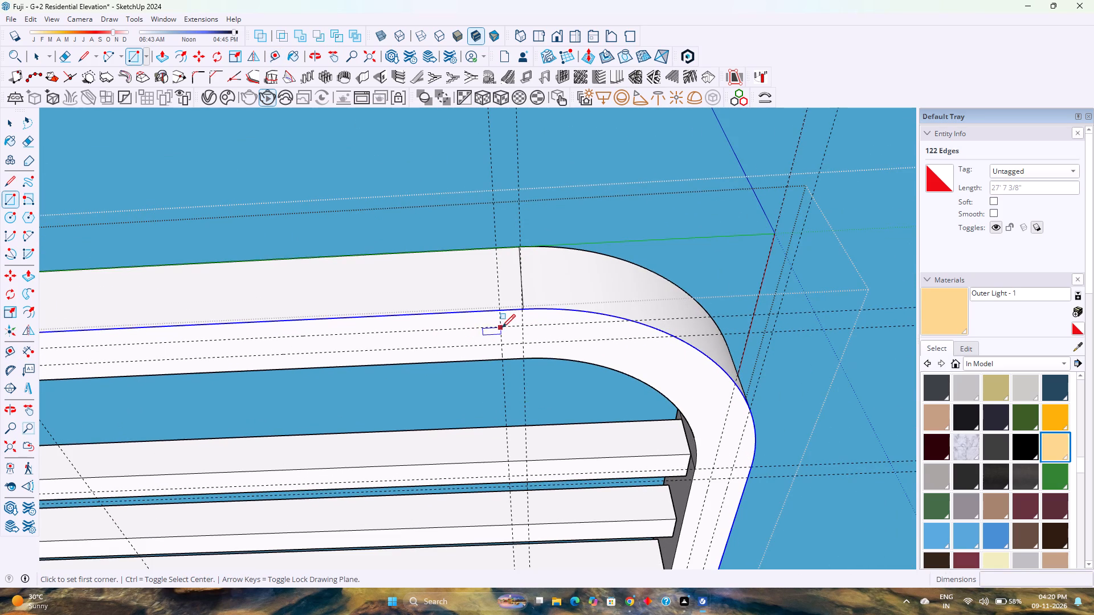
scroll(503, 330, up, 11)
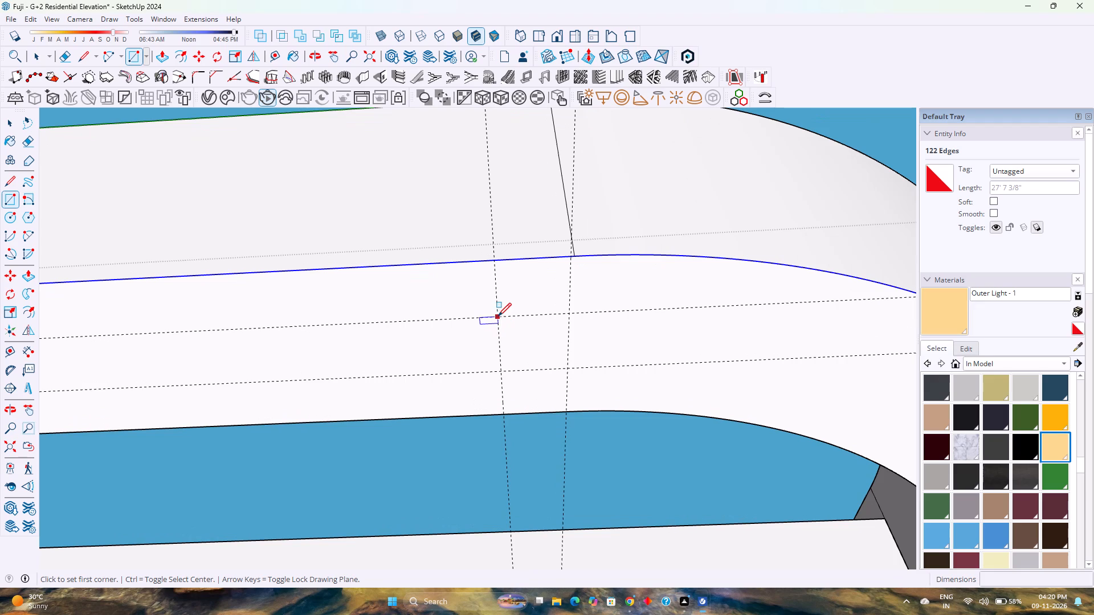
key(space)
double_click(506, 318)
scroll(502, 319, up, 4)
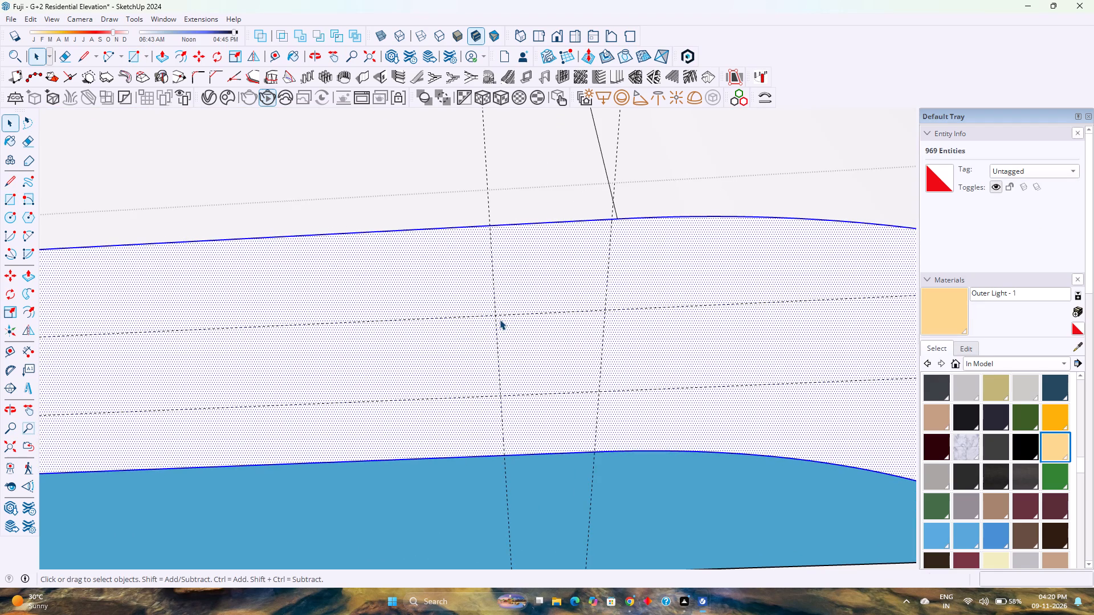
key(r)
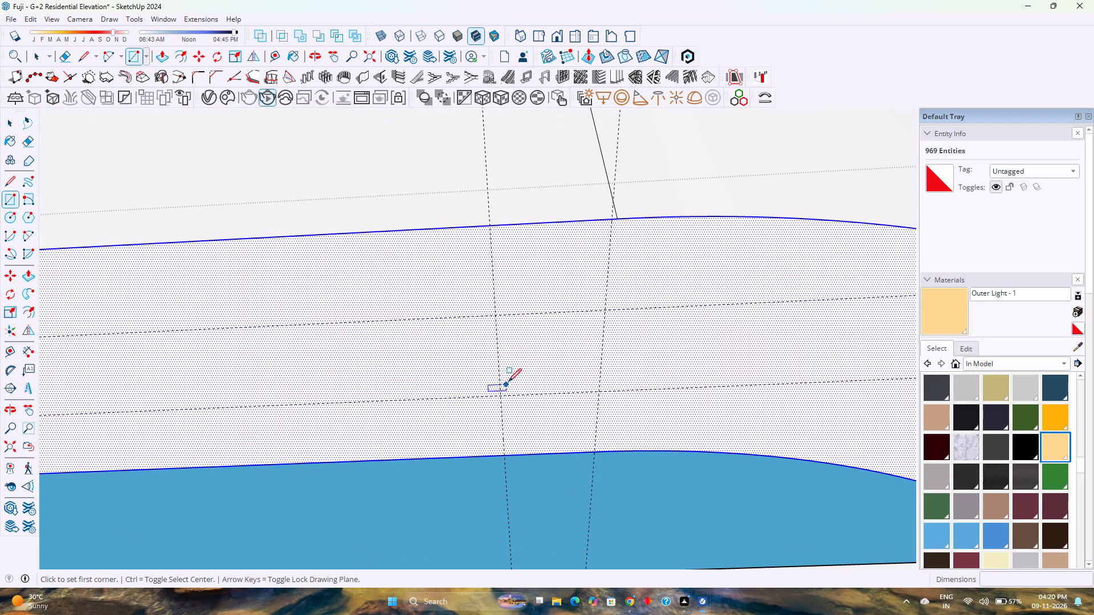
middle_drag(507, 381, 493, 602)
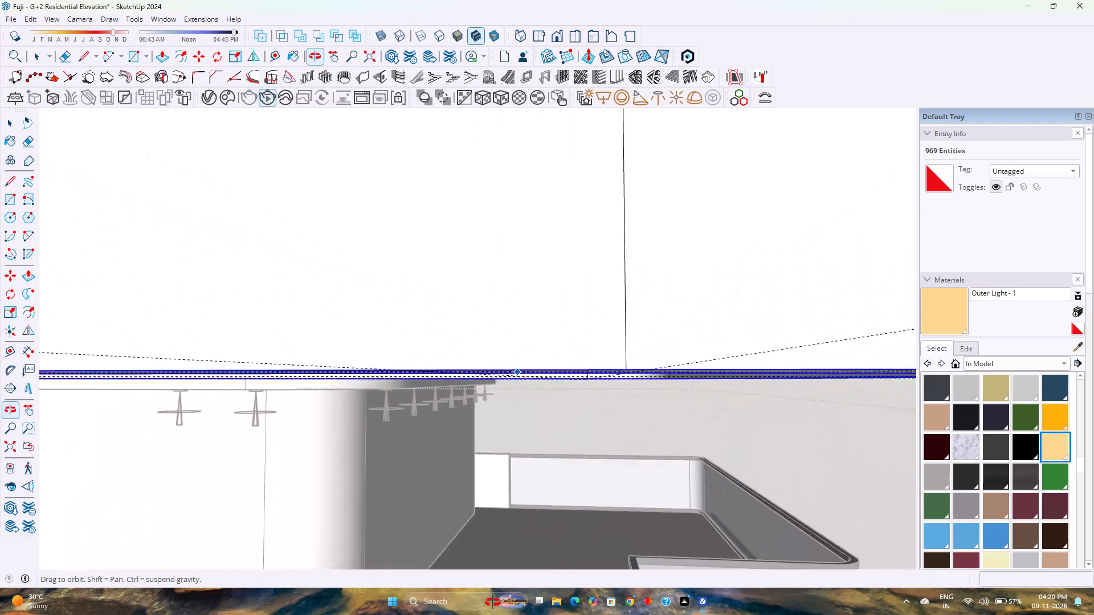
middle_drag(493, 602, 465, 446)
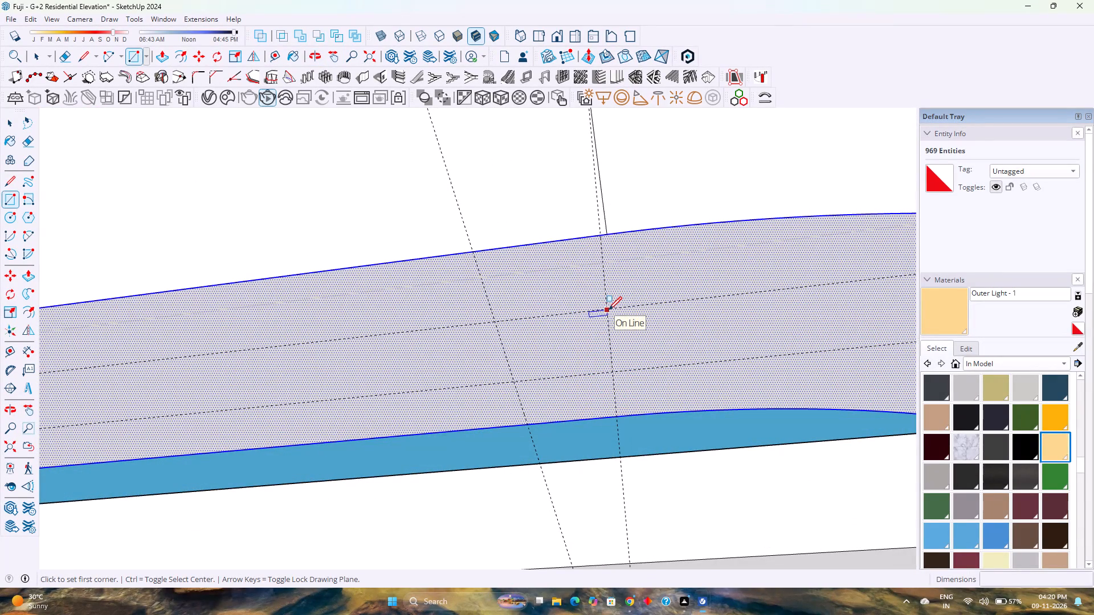
Move the two cross guides near the corner along the blue axis onto the frame's green-axis underside.
key(space)
click(617, 429)
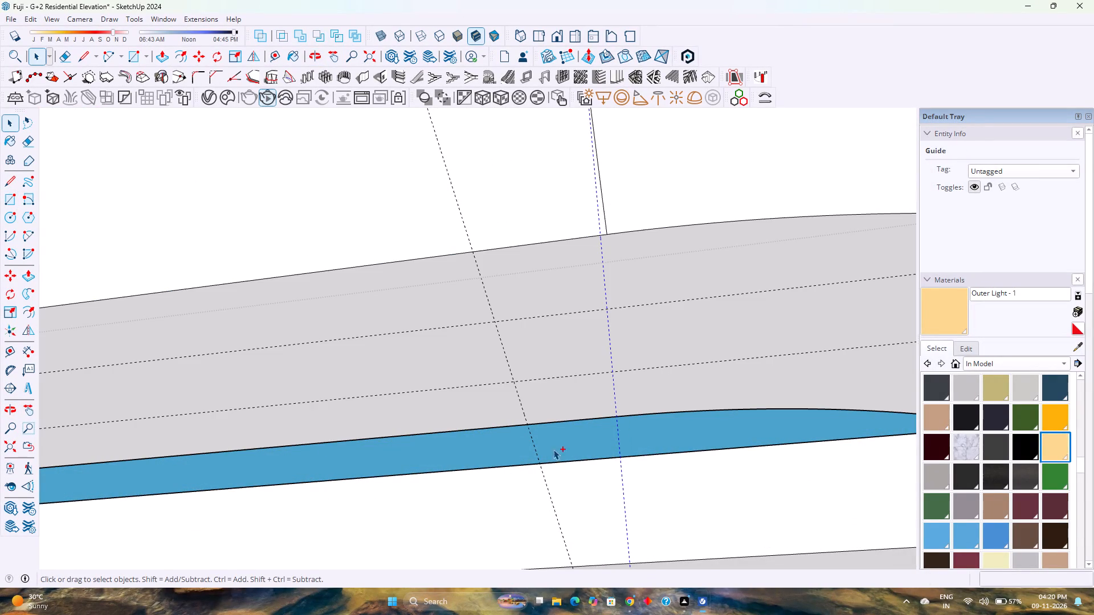
ctrl+click(536, 453)
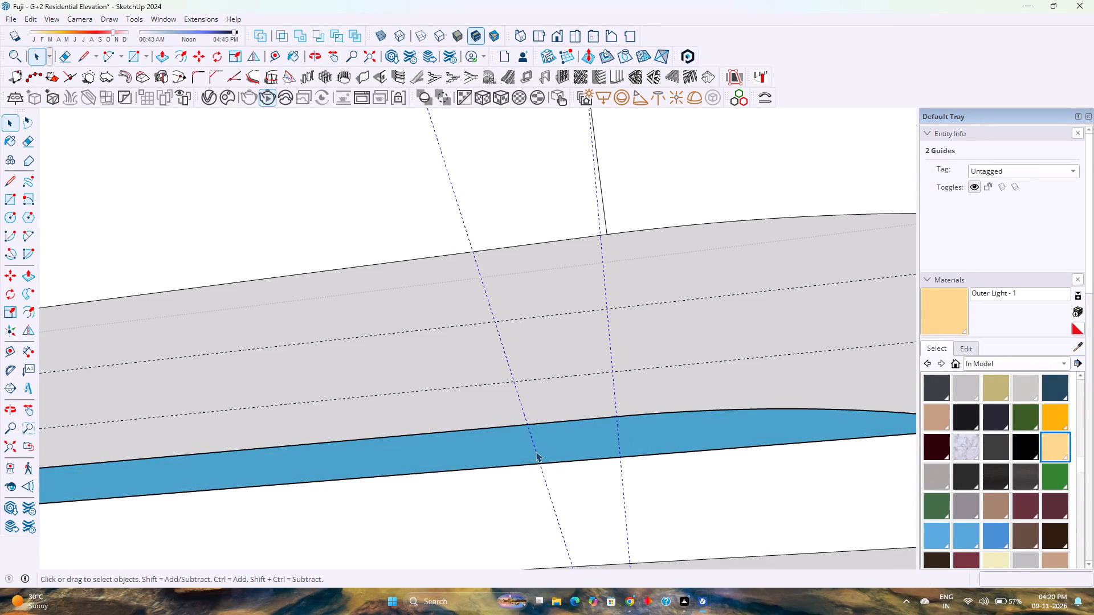
key(m)
click(526, 422)
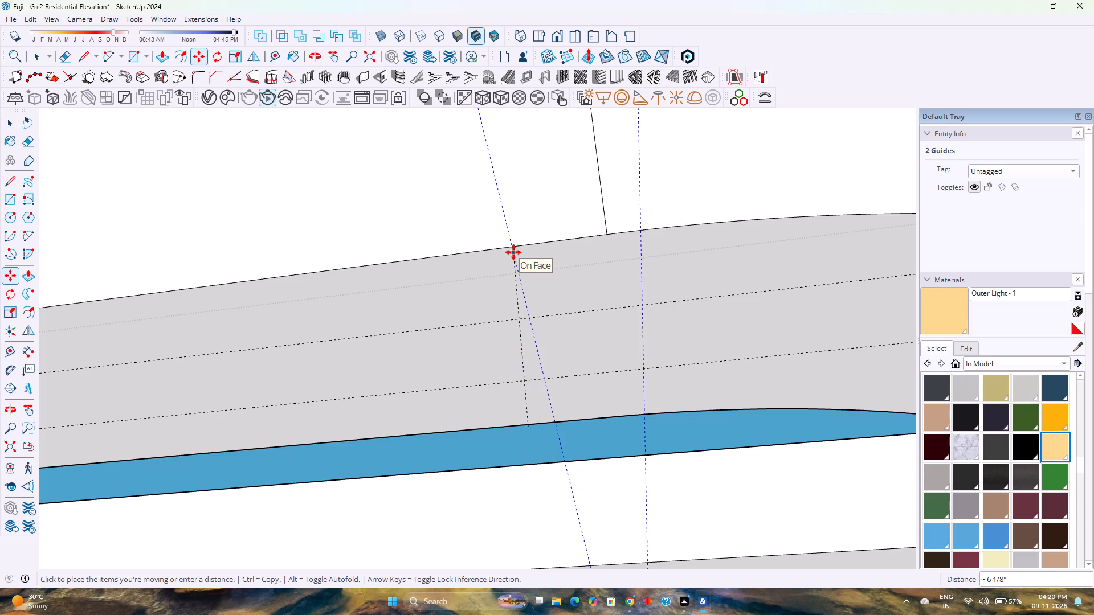
key(Up)
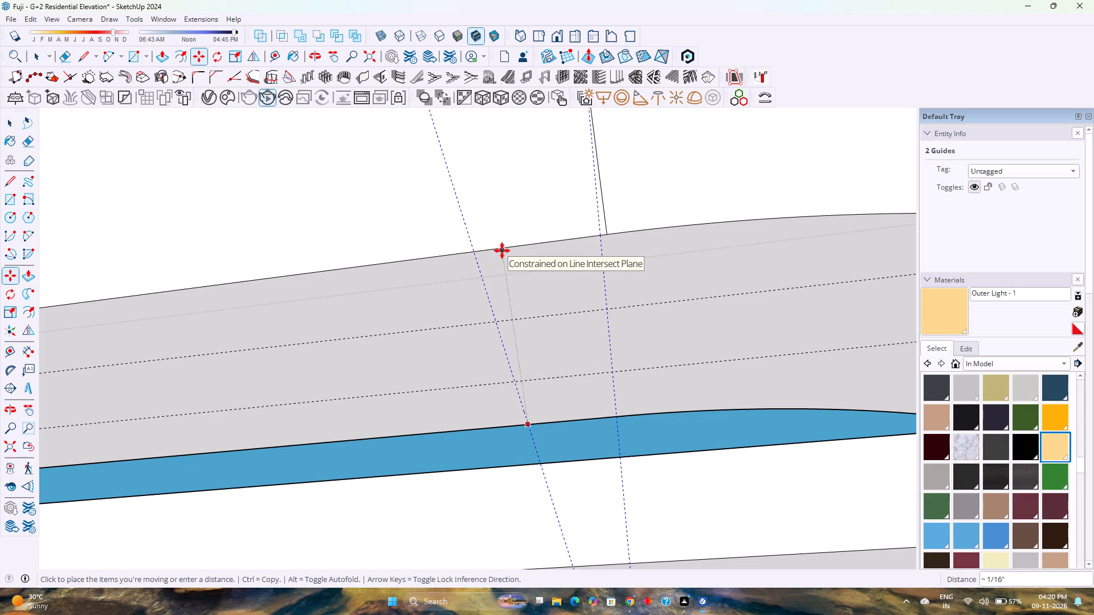
click(502, 251)
Draw a rectangle of about 2 1/4" by 2" between the guide intersections near the corner on the green-axis underside.
key(r)
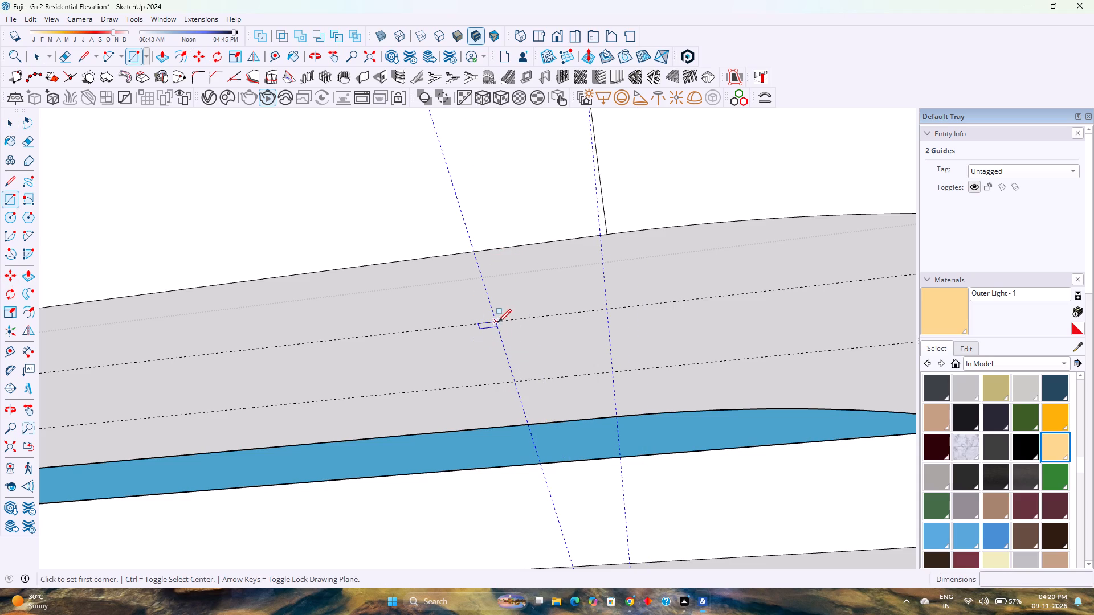
click(497, 321)
click(613, 372)
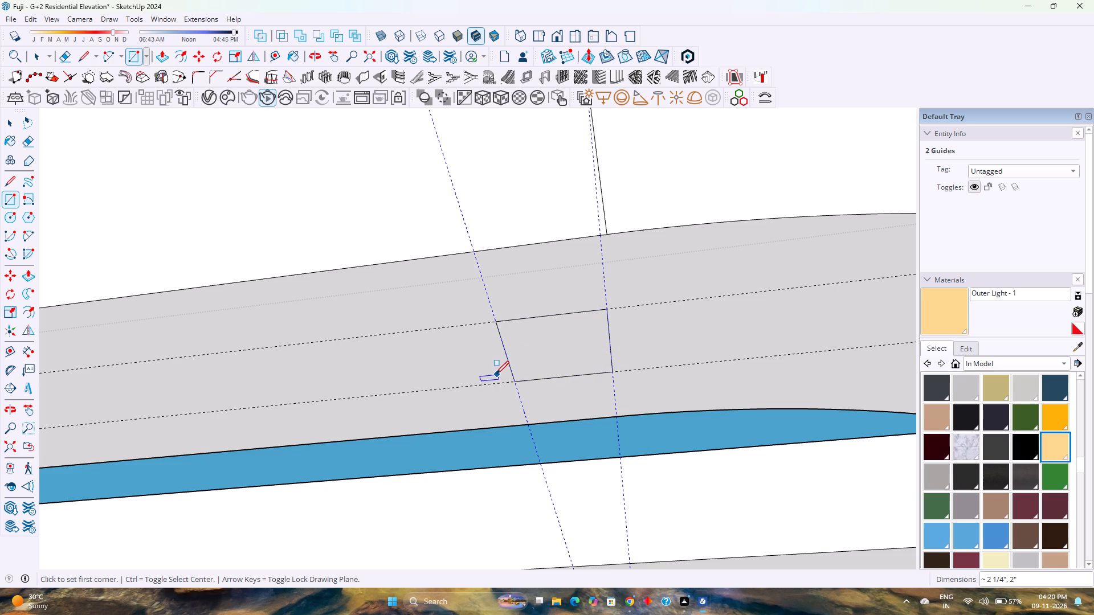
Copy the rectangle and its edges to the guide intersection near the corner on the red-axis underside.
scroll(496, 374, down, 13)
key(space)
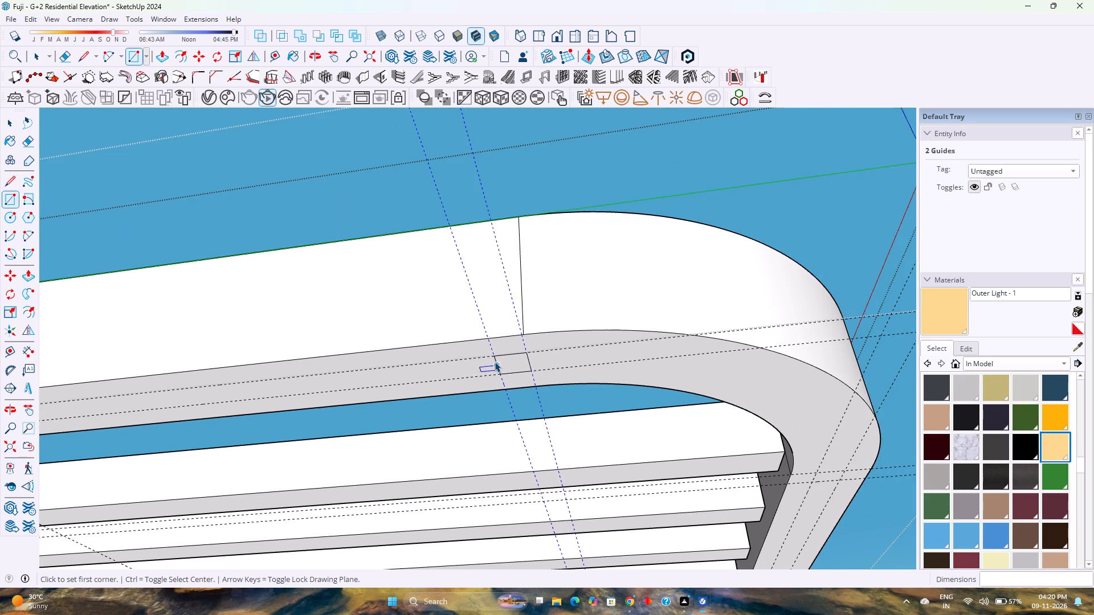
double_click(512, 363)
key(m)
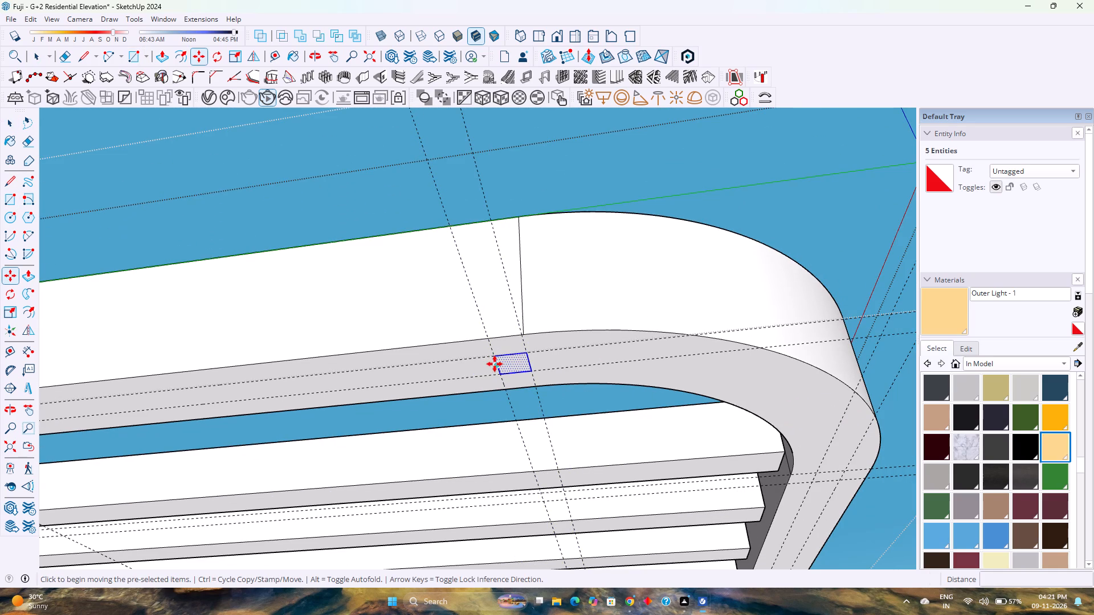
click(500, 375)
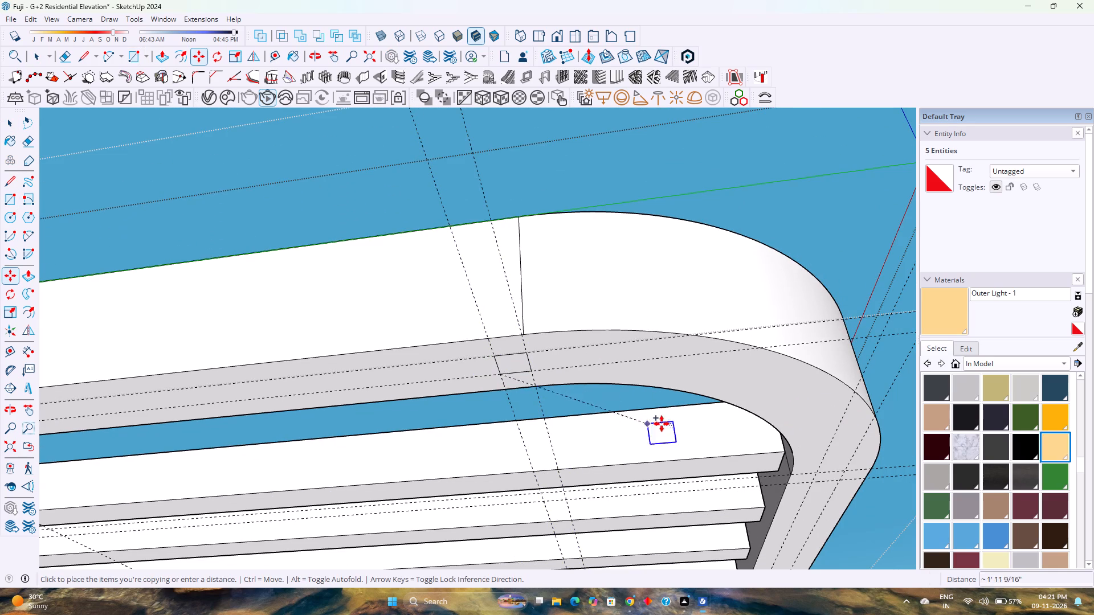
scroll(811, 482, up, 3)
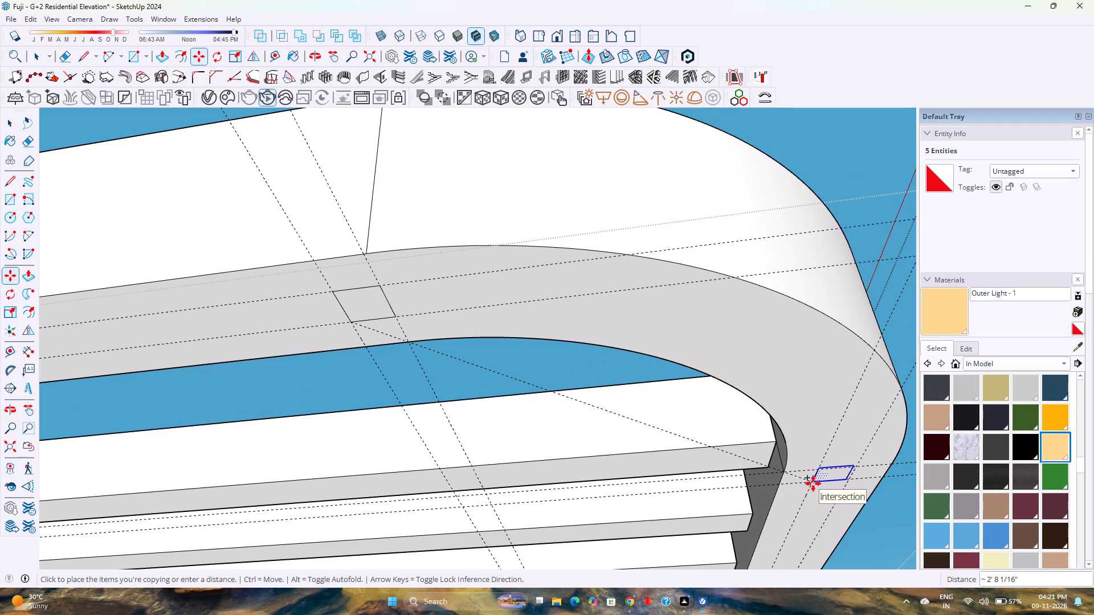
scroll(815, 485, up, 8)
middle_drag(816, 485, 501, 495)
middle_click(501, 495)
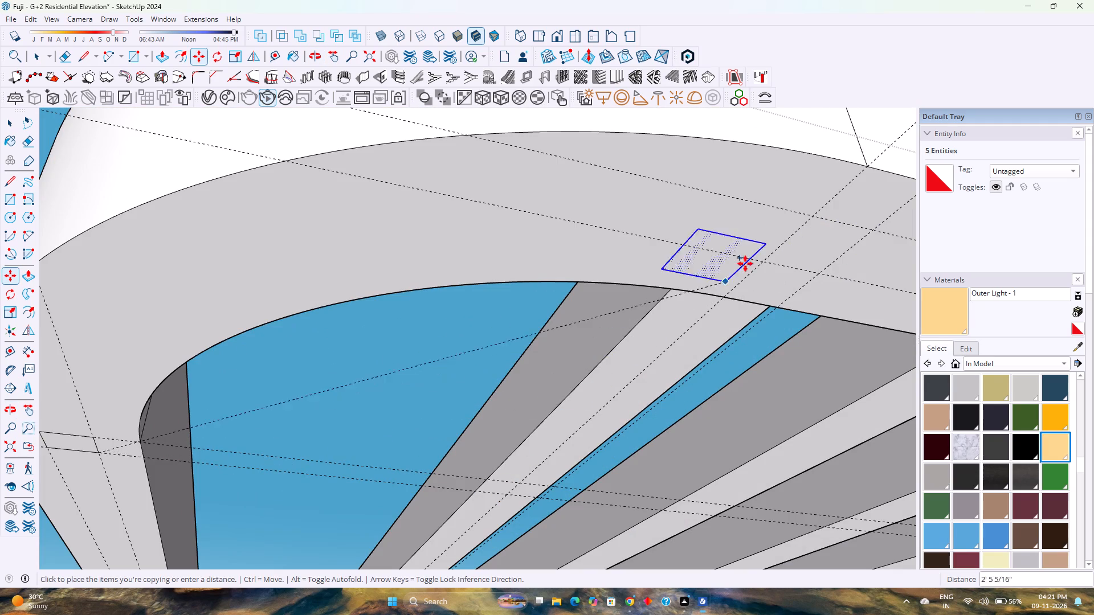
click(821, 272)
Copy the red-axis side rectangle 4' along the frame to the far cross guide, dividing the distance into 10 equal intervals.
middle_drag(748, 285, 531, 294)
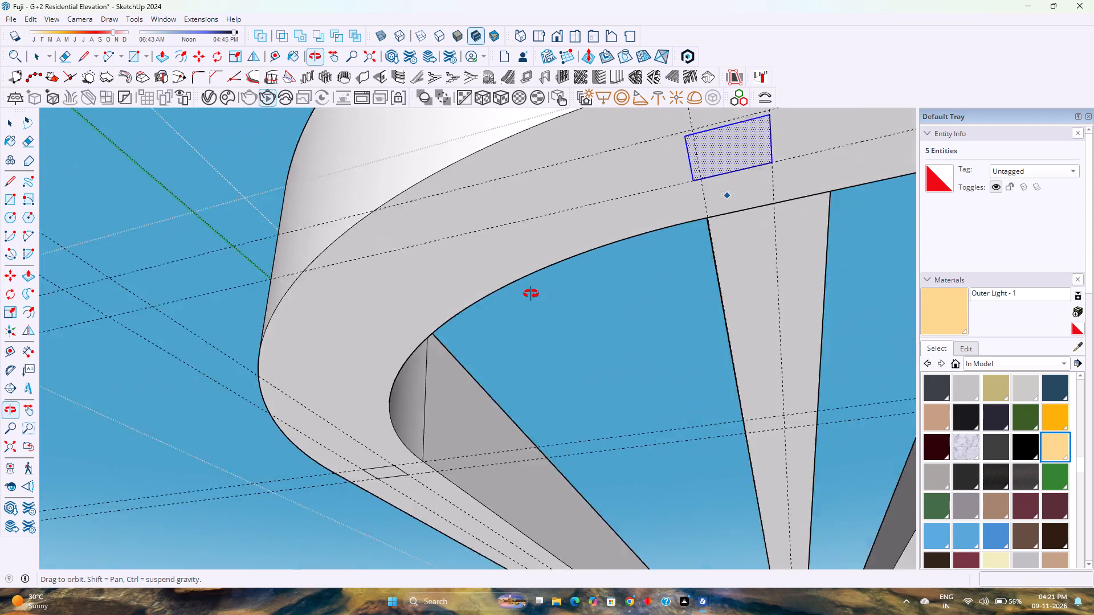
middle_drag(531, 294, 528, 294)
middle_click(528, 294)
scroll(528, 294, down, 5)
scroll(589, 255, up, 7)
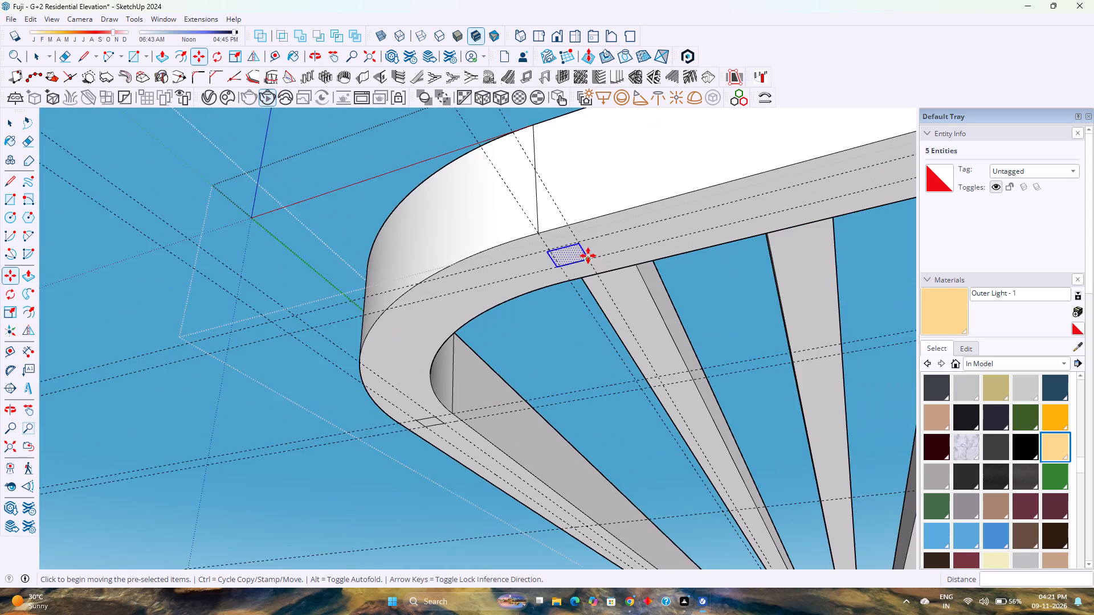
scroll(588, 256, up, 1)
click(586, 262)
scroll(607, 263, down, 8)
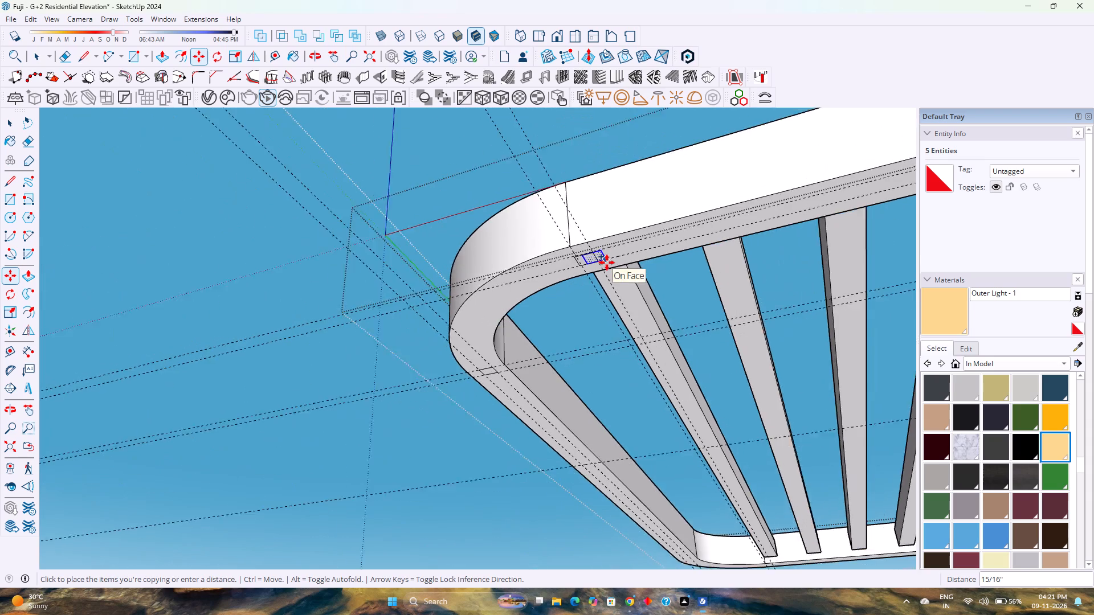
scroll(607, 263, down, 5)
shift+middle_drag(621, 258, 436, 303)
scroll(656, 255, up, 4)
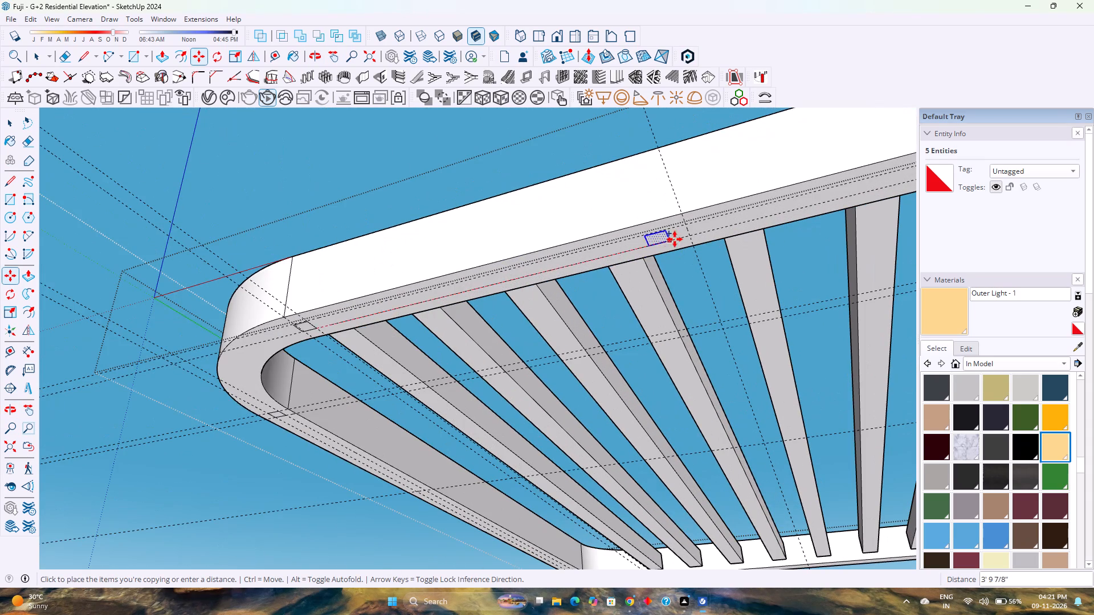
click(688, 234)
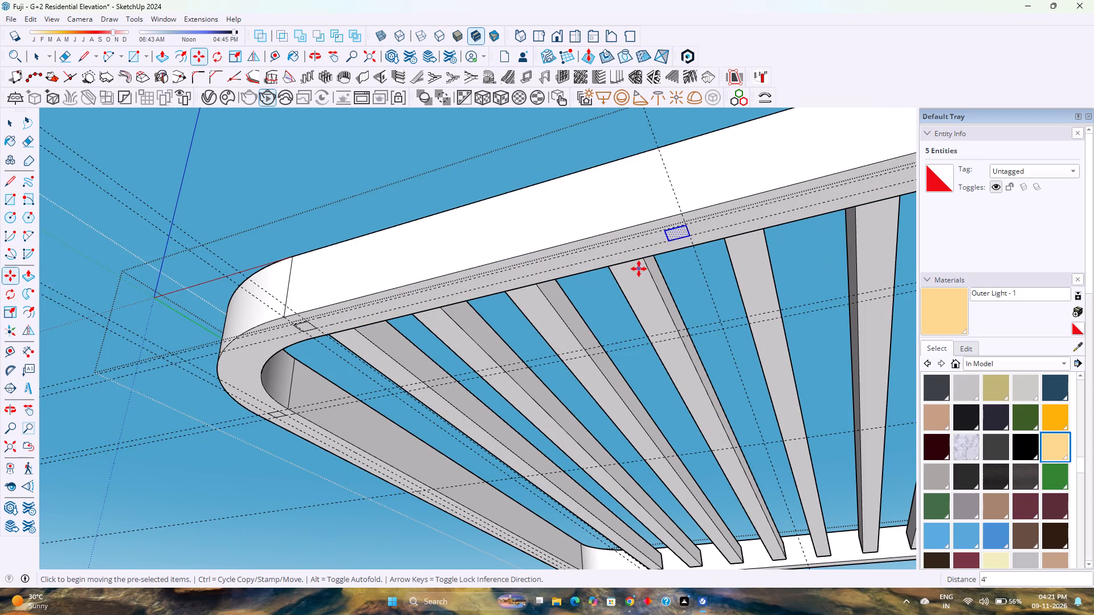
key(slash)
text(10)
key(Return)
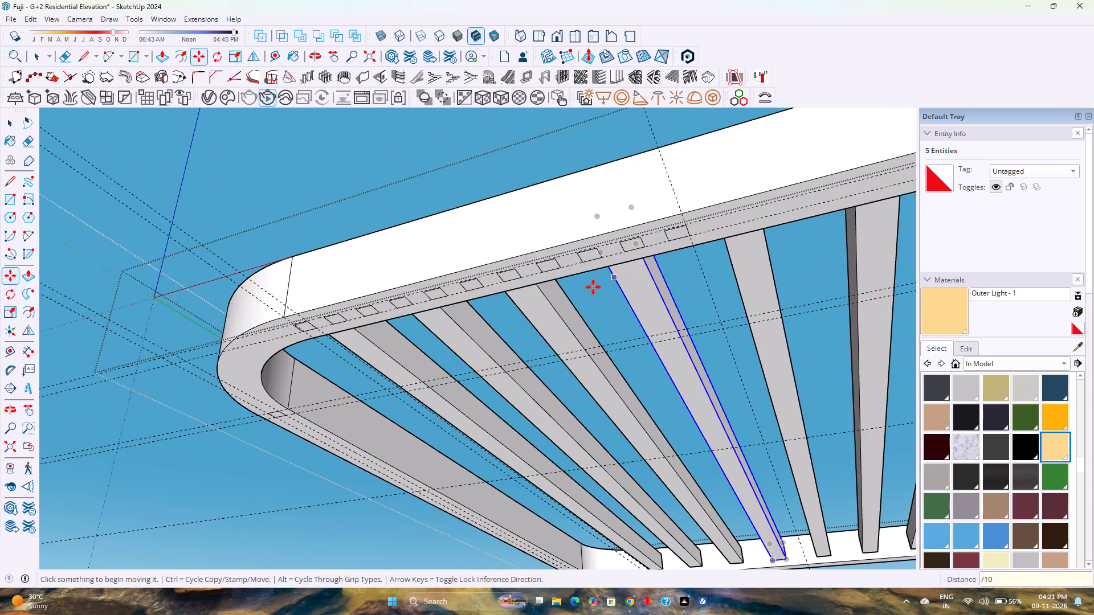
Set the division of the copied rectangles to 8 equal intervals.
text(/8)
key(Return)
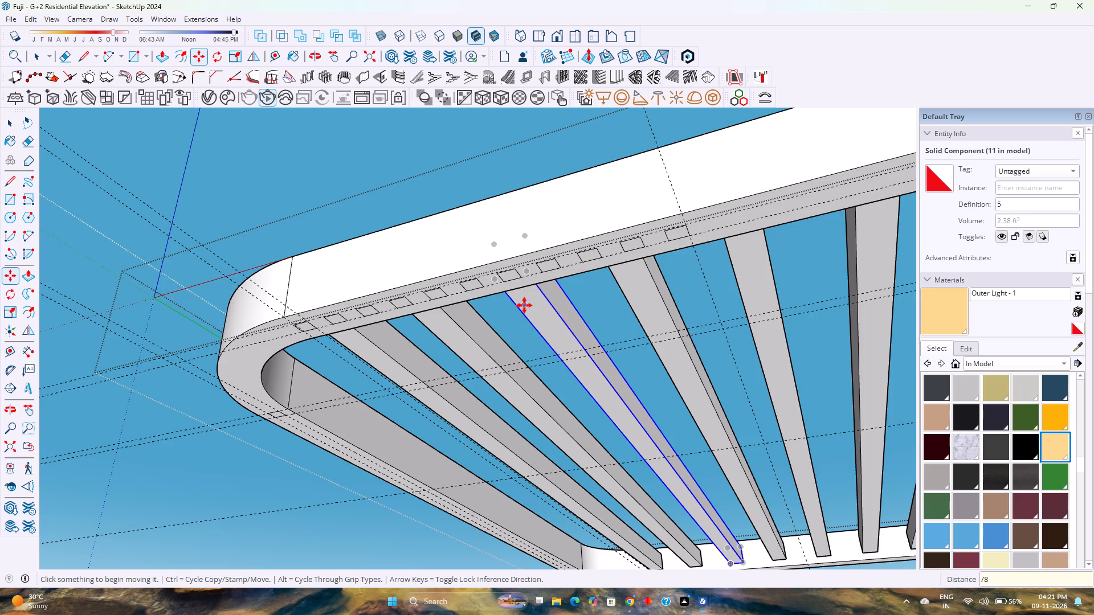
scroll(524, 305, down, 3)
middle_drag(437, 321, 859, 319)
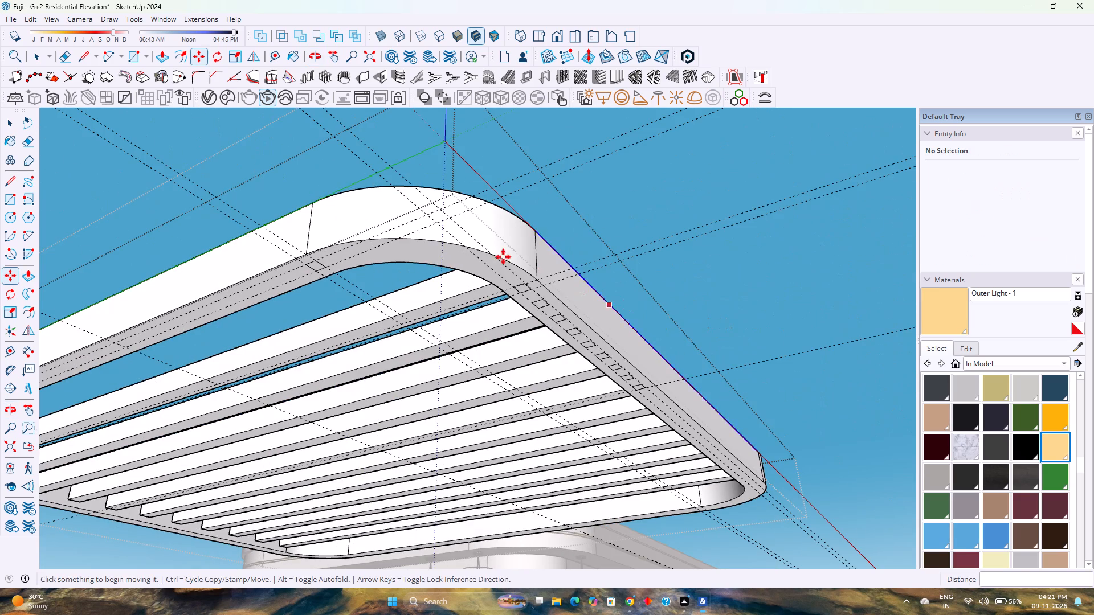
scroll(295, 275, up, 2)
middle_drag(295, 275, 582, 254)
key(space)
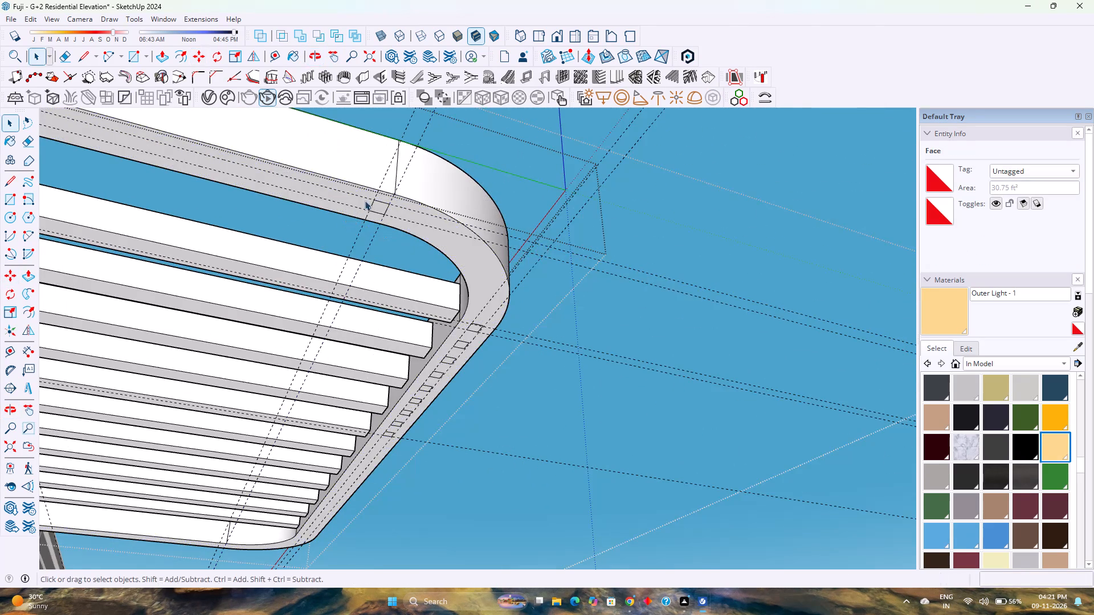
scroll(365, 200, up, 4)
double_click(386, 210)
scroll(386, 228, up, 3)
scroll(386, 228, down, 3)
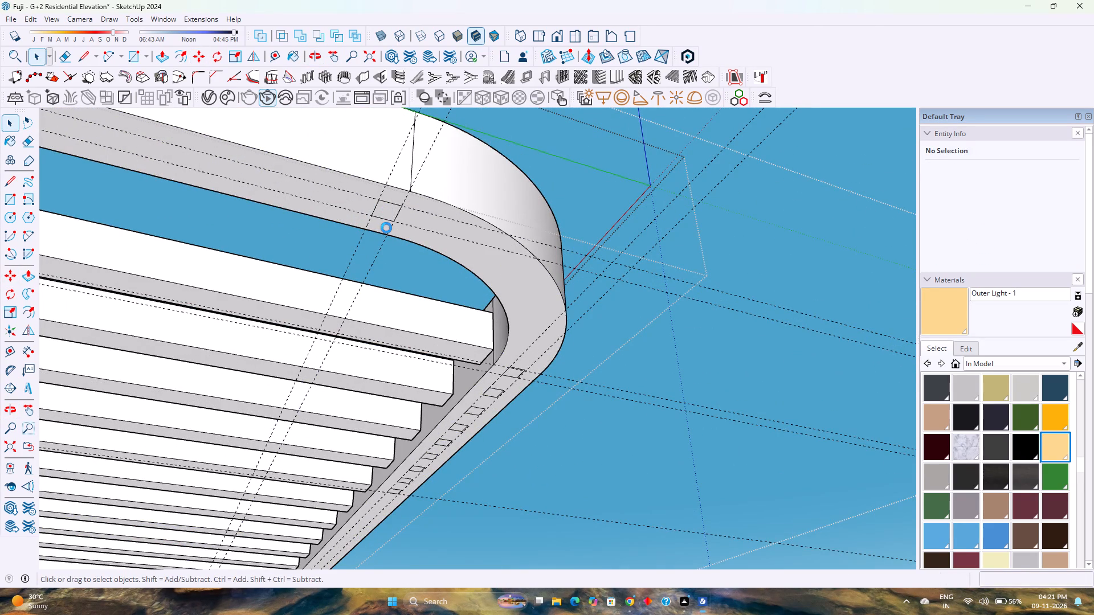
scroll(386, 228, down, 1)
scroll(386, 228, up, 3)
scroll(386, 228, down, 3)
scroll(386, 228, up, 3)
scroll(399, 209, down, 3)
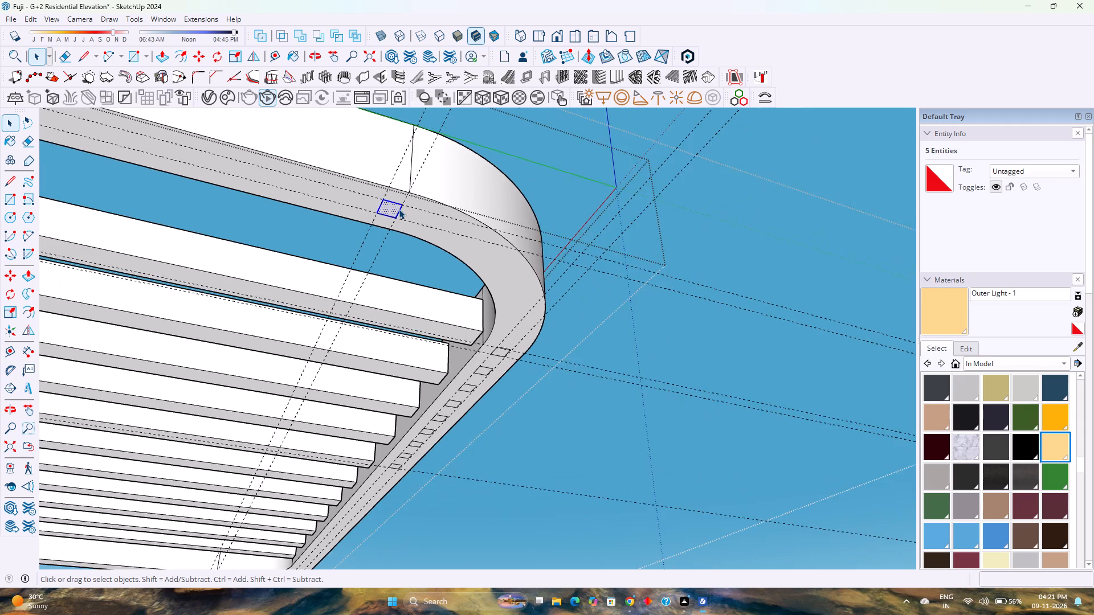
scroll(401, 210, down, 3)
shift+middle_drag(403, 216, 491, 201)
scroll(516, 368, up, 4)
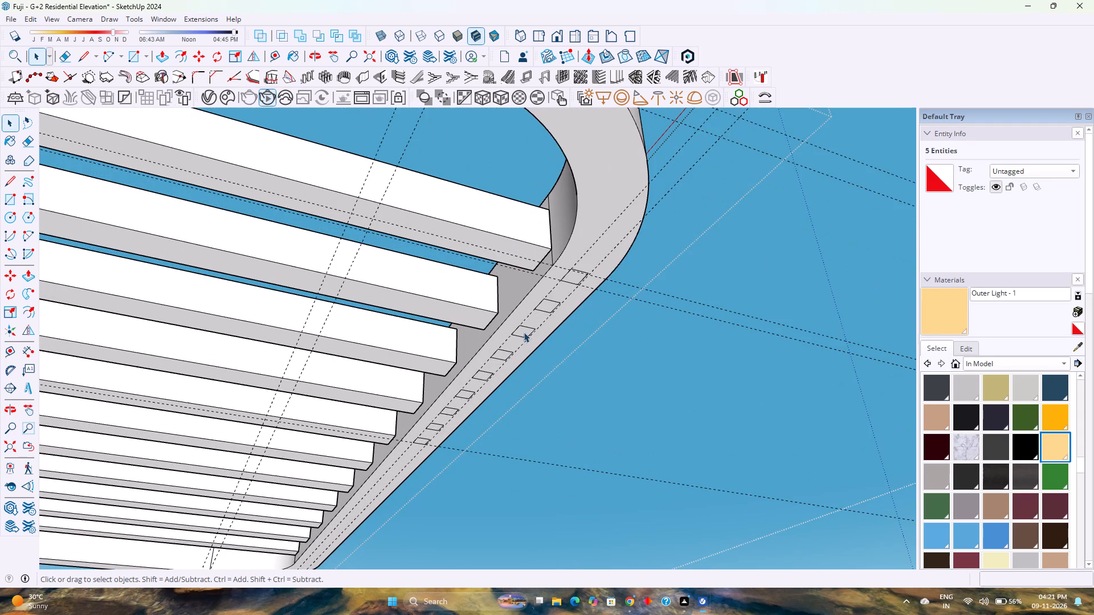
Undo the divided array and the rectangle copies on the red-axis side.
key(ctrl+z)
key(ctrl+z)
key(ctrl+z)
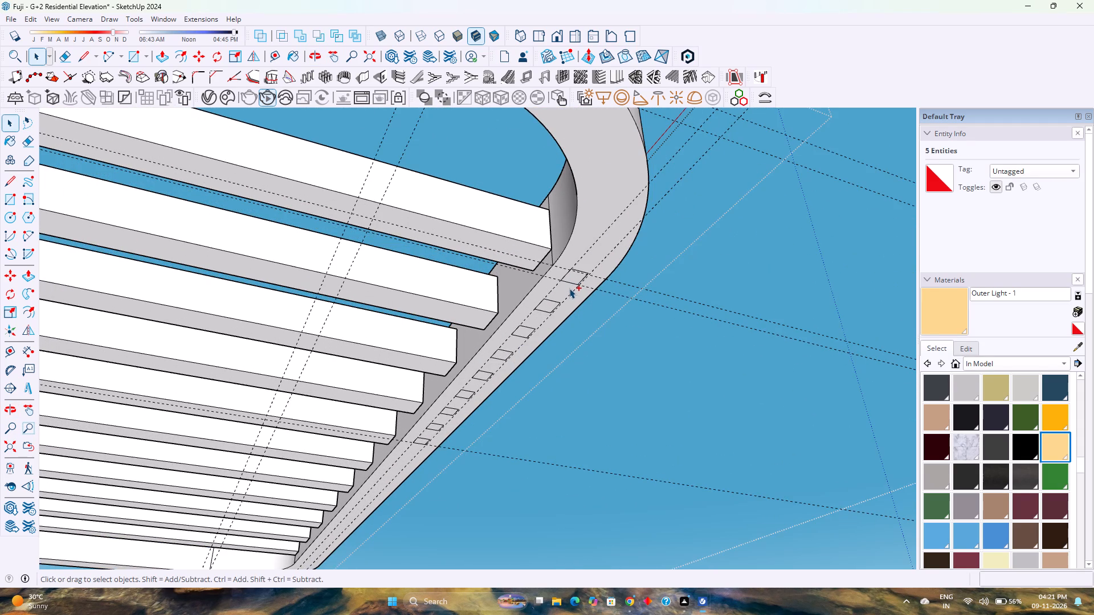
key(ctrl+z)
Move the green-axis side rectangle 4' along the underside to the far cross guide, and clear its selection.
scroll(567, 290, down, 6)
scroll(480, 151, up, 1)
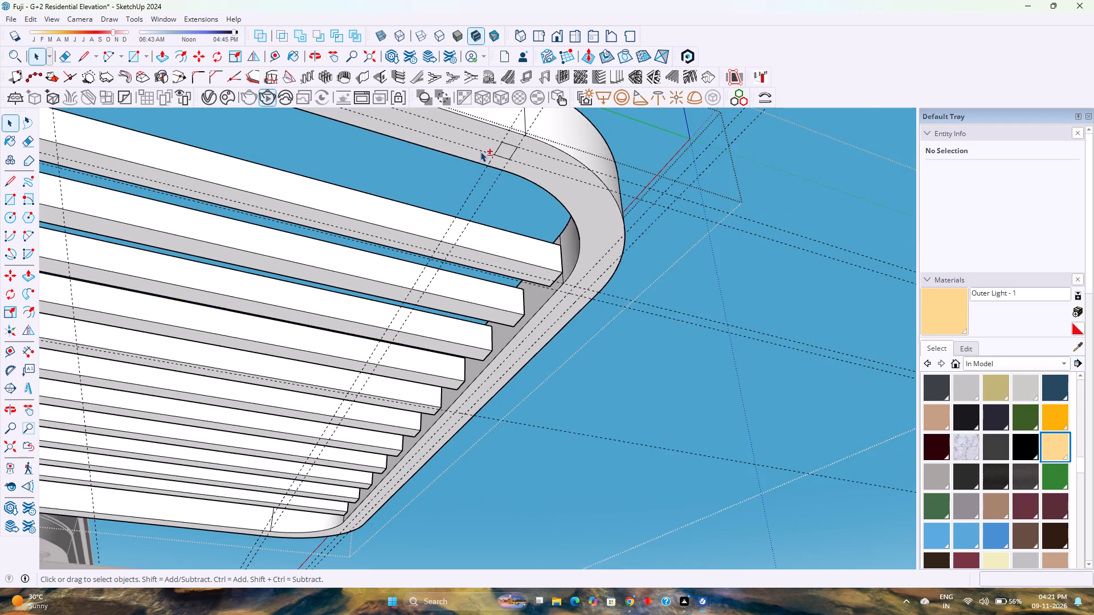
shift+middle_drag(495, 158, 555, 273)
scroll(558, 272, up, 3)
double_click(562, 265)
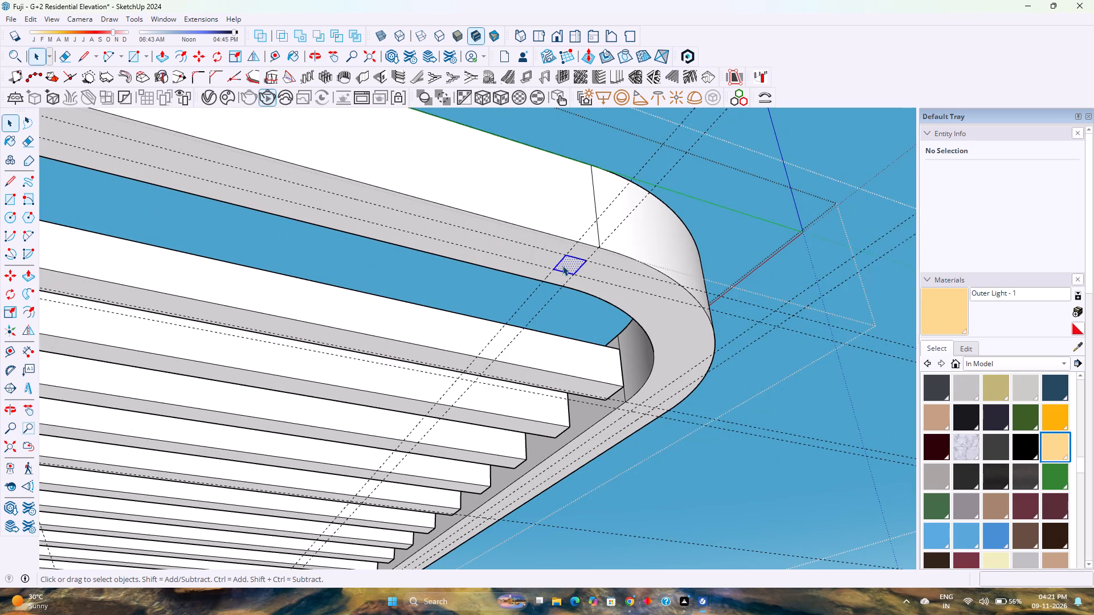
key(m)
click(556, 272)
scroll(474, 259, down, 2)
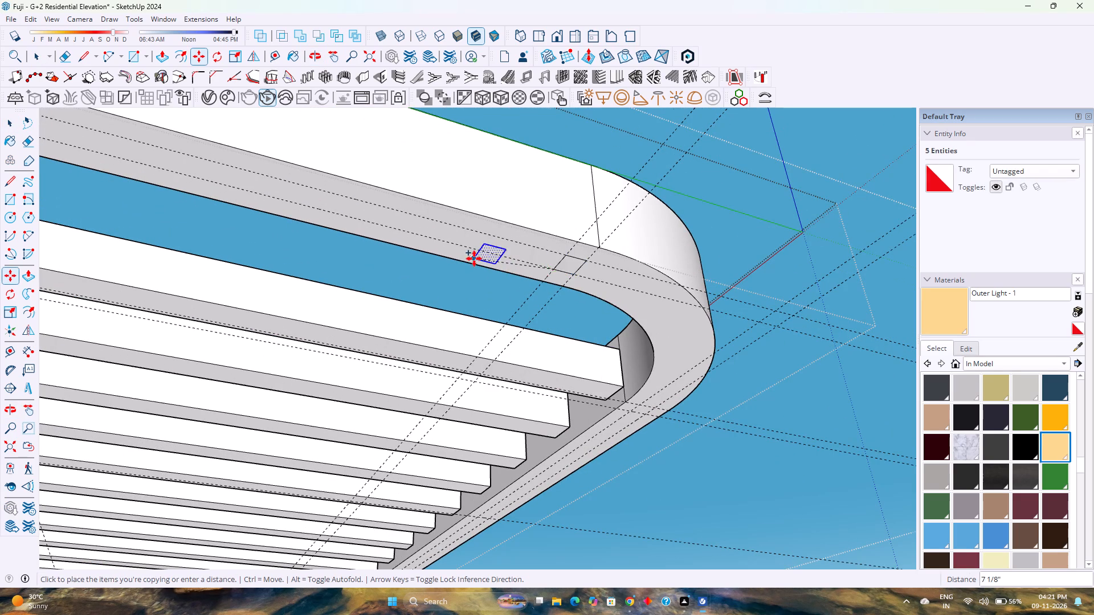
scroll(474, 259, down, 6)
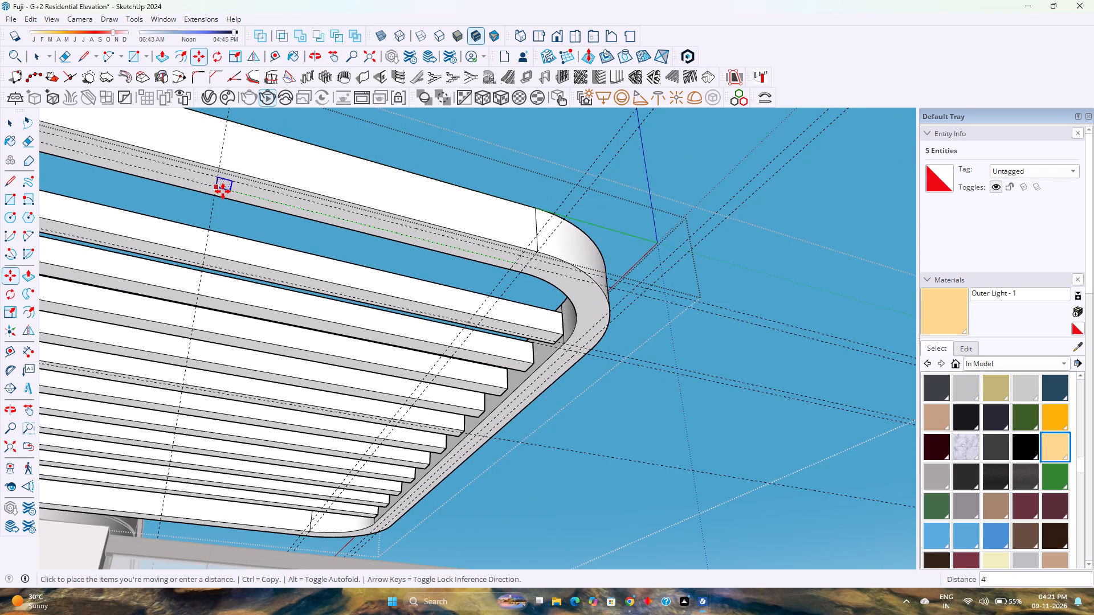
click(218, 188)
scroll(271, 191, up, 2)
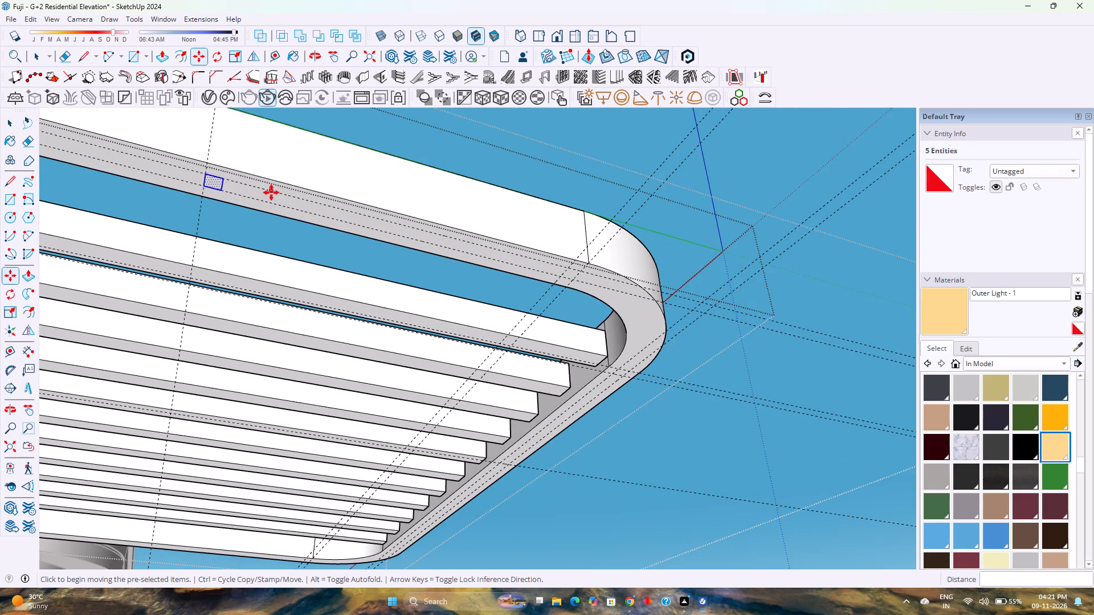
key(space)
click(296, 184)
middle_drag(437, 221, 436, 221)
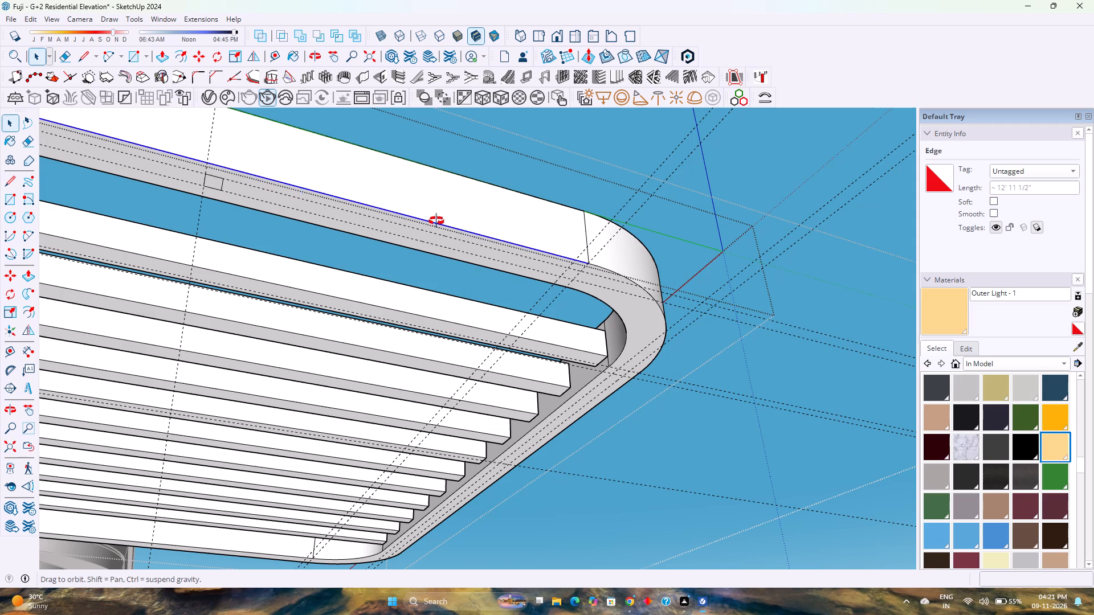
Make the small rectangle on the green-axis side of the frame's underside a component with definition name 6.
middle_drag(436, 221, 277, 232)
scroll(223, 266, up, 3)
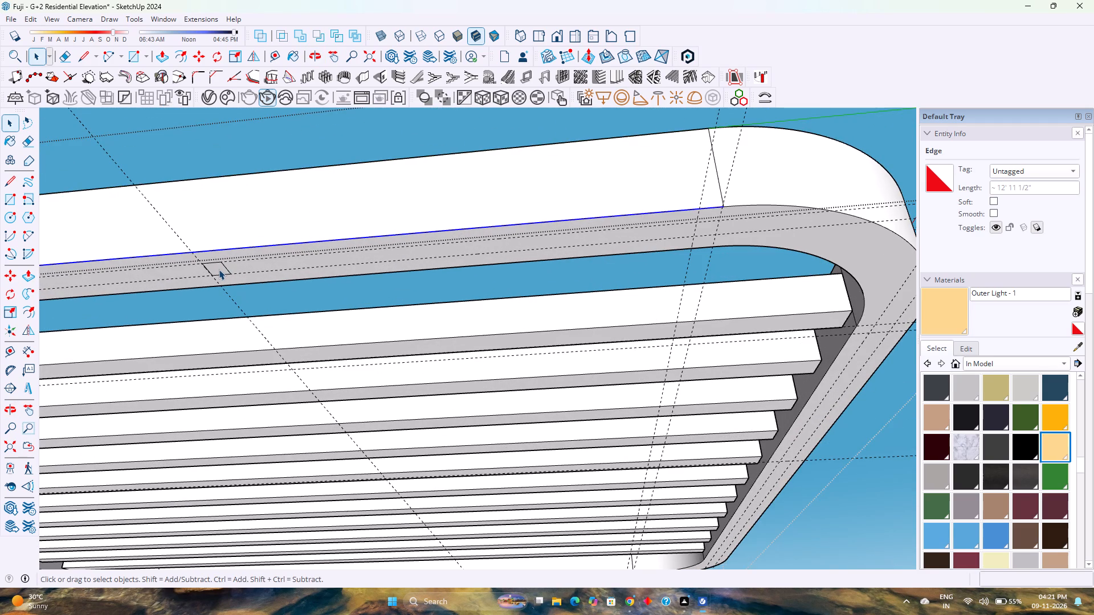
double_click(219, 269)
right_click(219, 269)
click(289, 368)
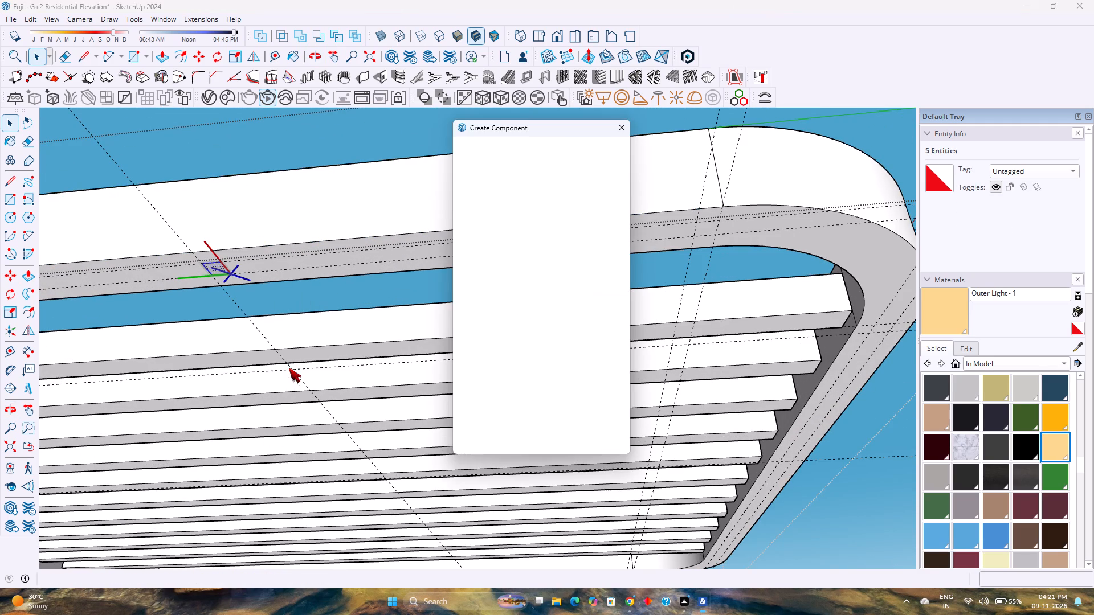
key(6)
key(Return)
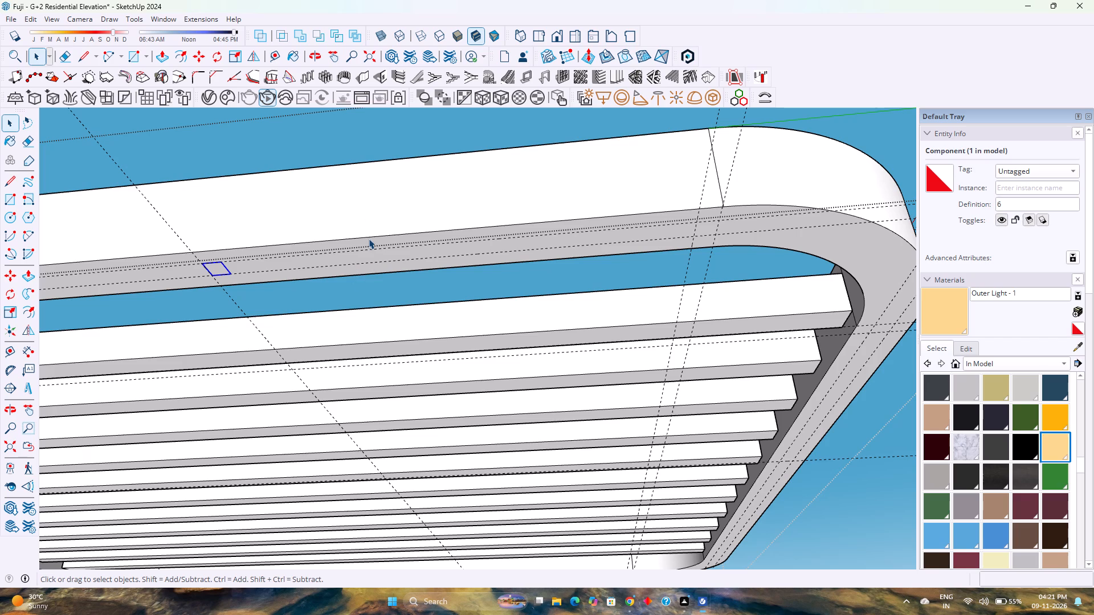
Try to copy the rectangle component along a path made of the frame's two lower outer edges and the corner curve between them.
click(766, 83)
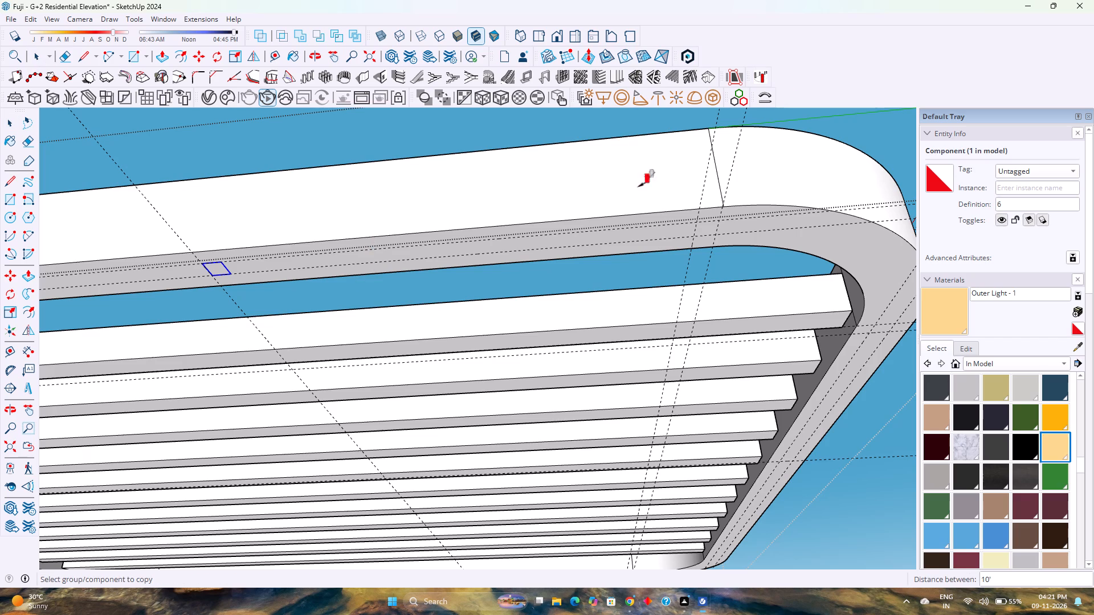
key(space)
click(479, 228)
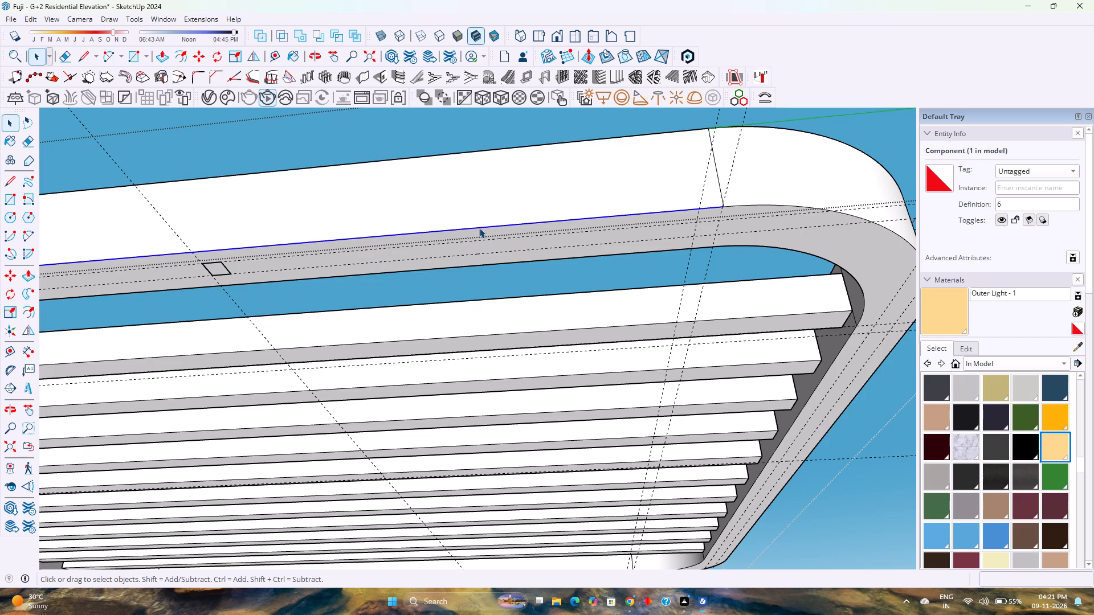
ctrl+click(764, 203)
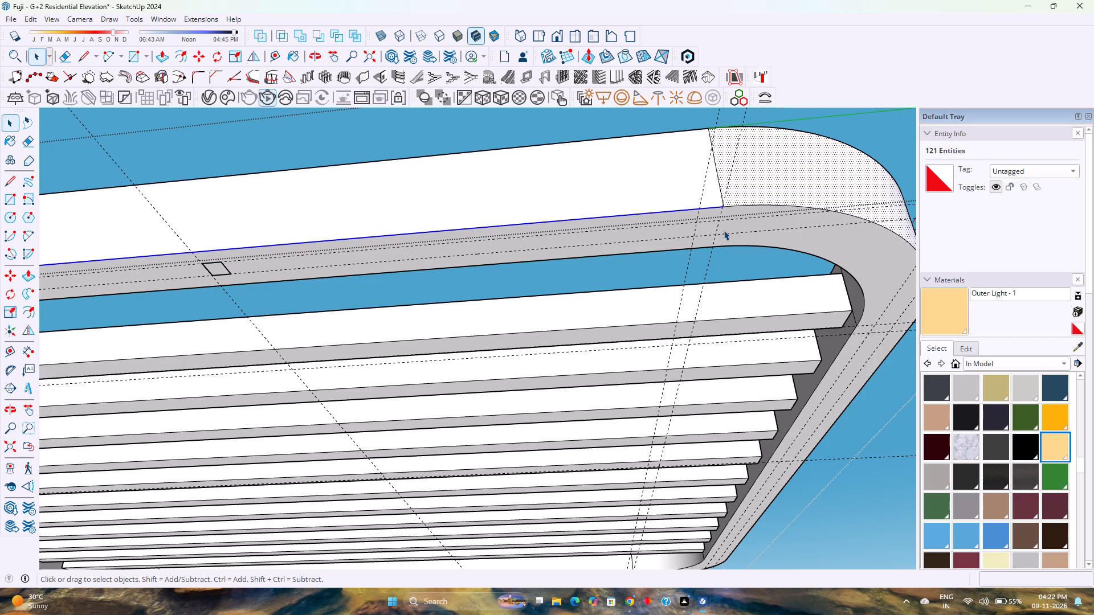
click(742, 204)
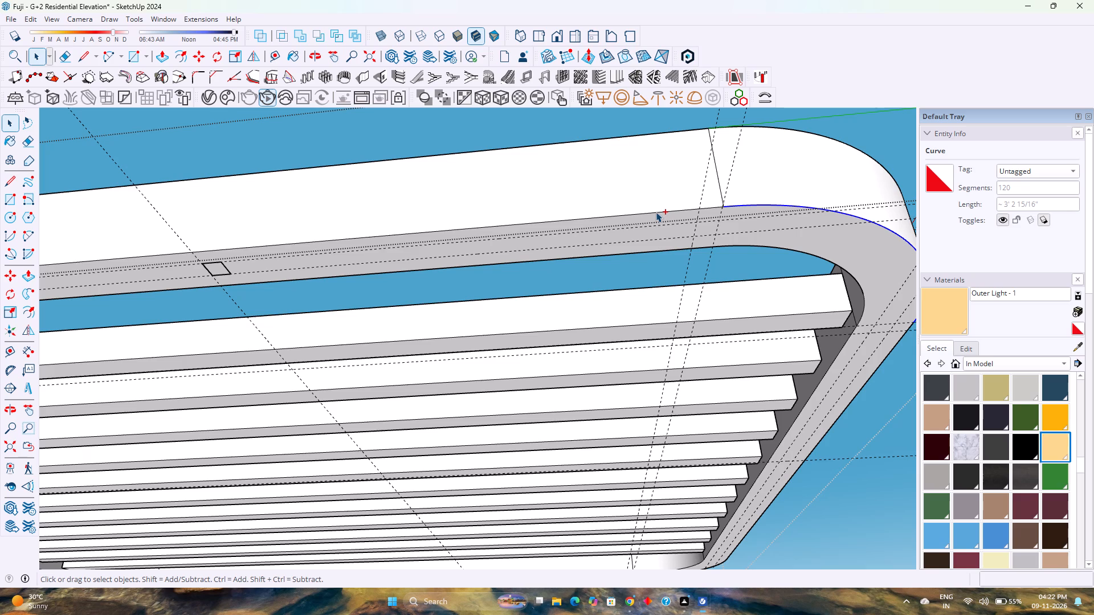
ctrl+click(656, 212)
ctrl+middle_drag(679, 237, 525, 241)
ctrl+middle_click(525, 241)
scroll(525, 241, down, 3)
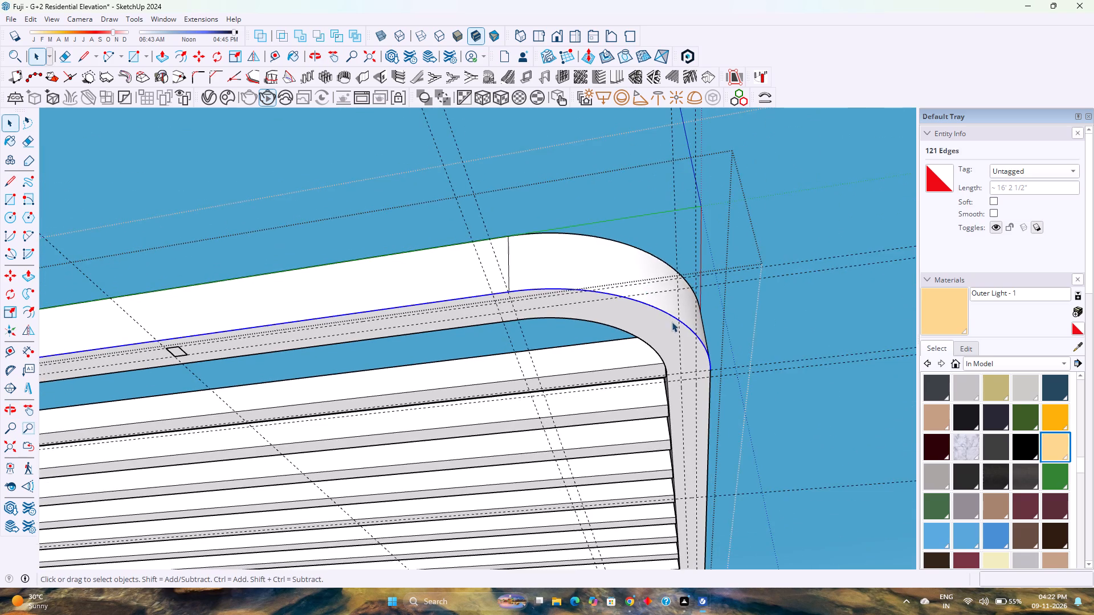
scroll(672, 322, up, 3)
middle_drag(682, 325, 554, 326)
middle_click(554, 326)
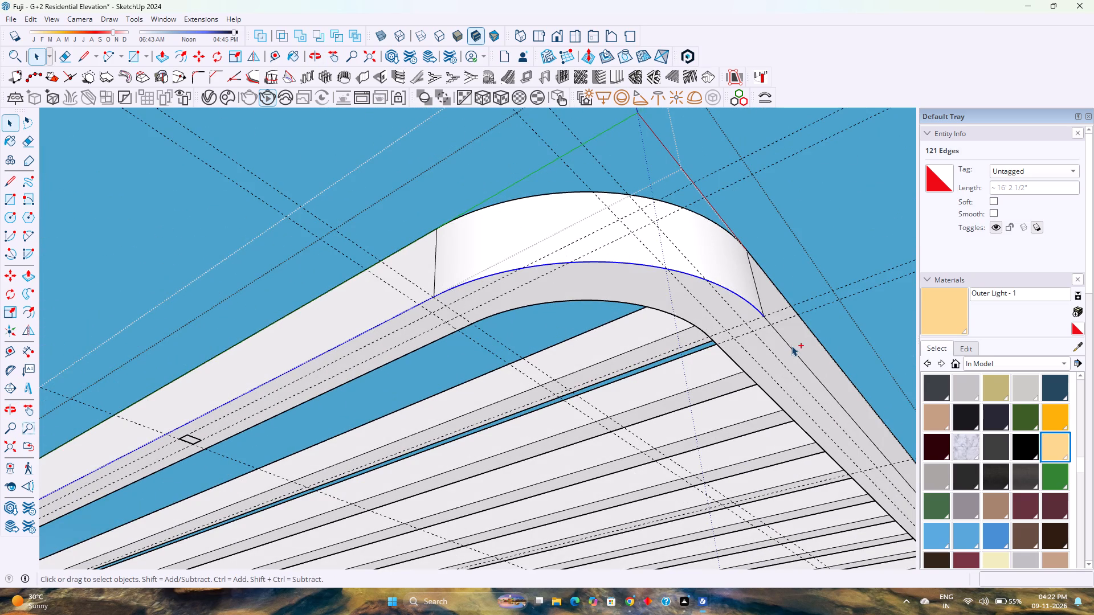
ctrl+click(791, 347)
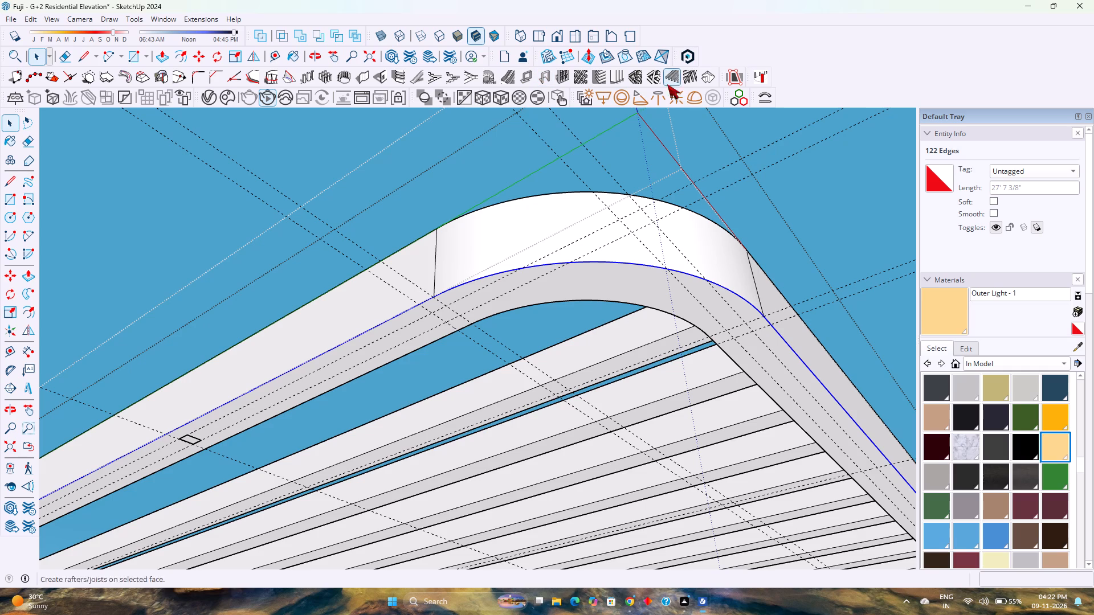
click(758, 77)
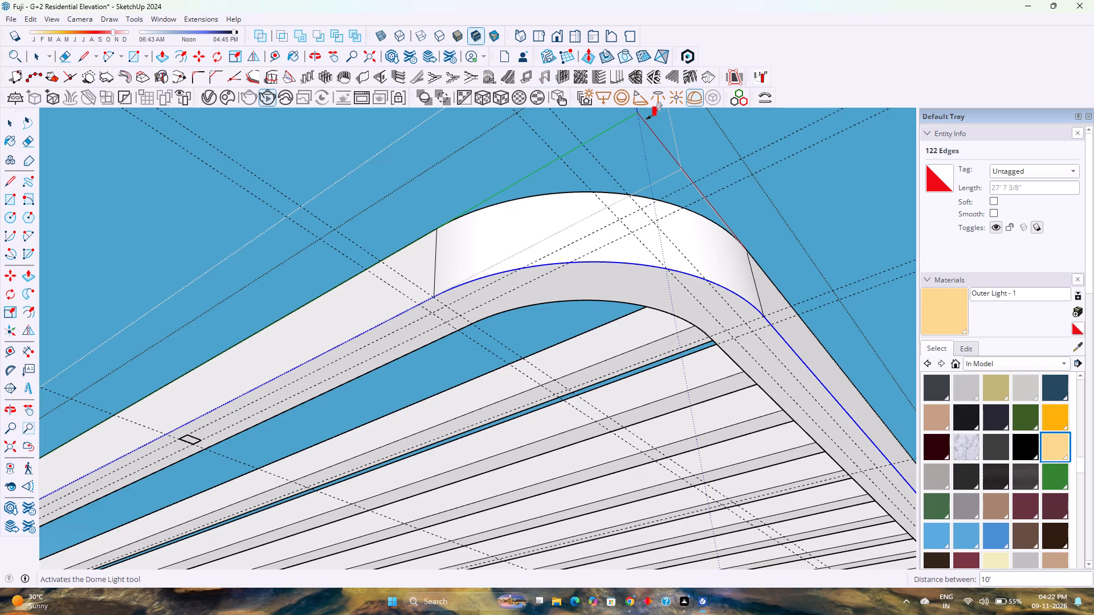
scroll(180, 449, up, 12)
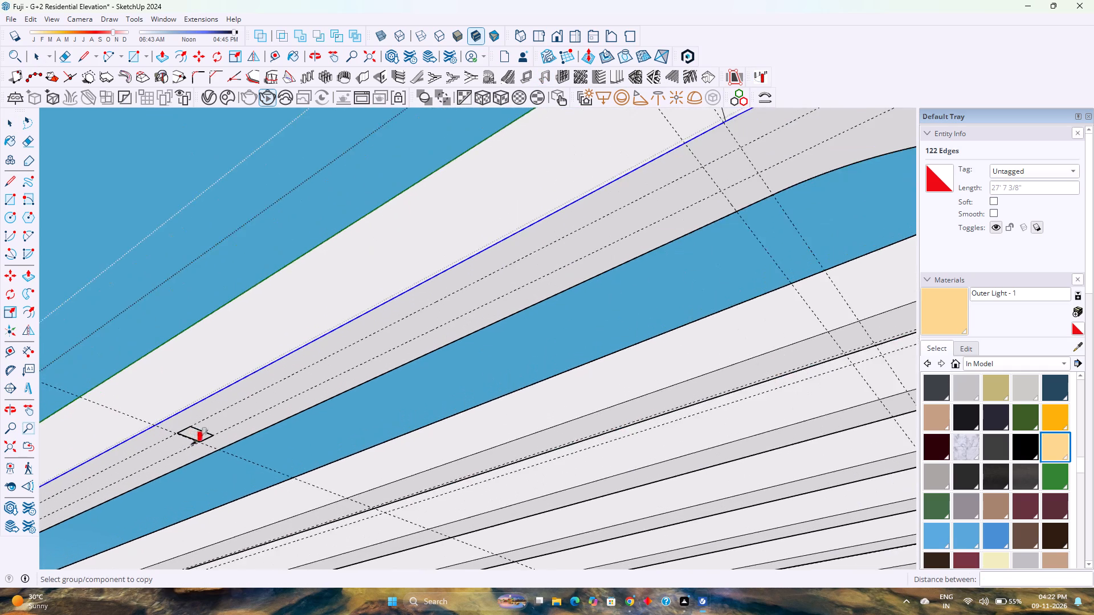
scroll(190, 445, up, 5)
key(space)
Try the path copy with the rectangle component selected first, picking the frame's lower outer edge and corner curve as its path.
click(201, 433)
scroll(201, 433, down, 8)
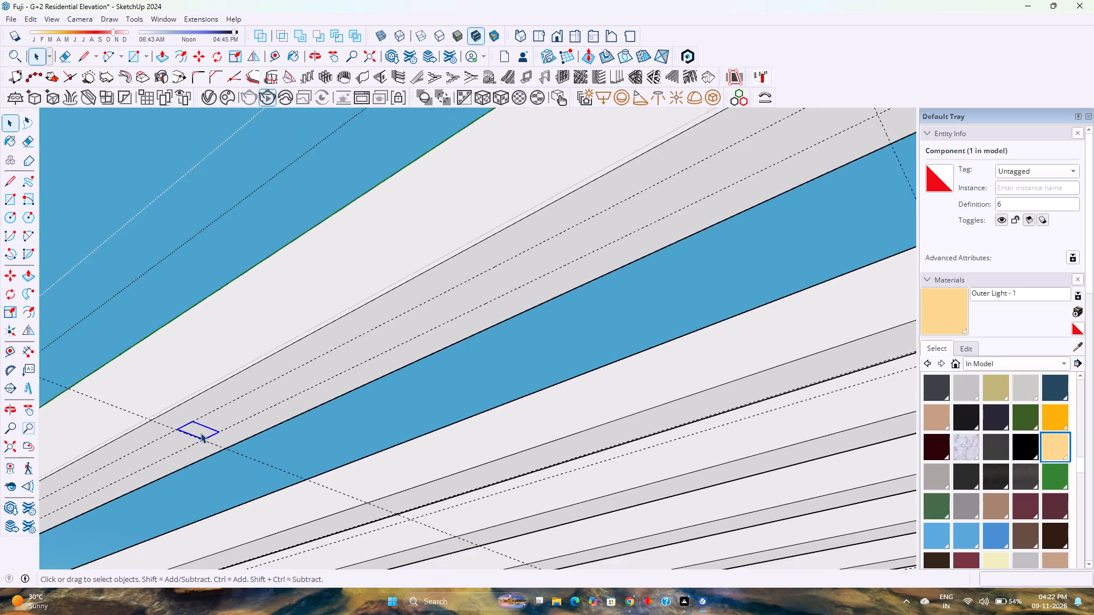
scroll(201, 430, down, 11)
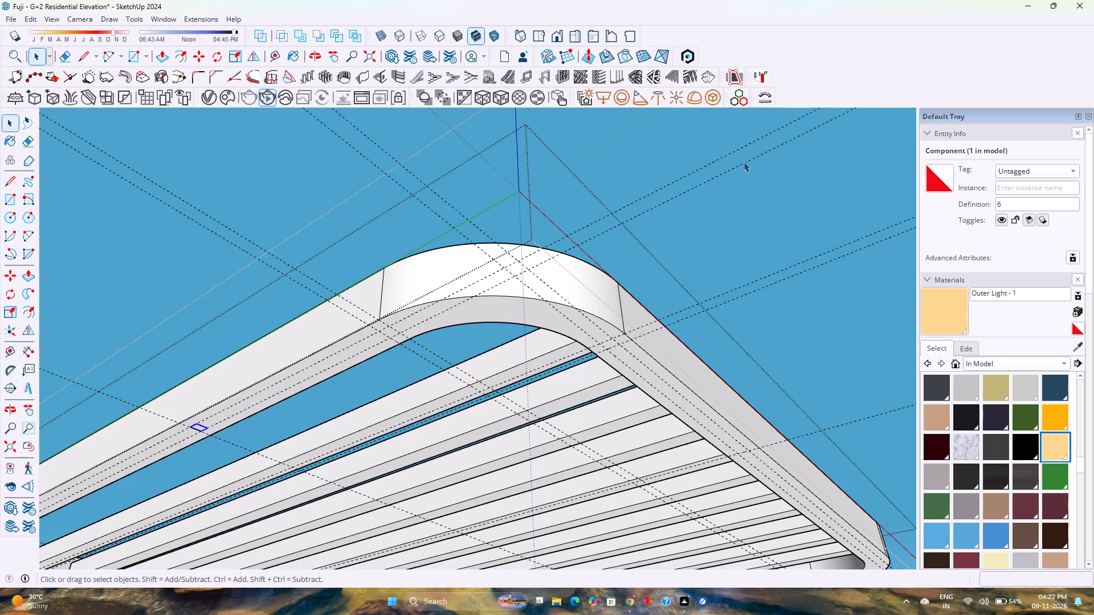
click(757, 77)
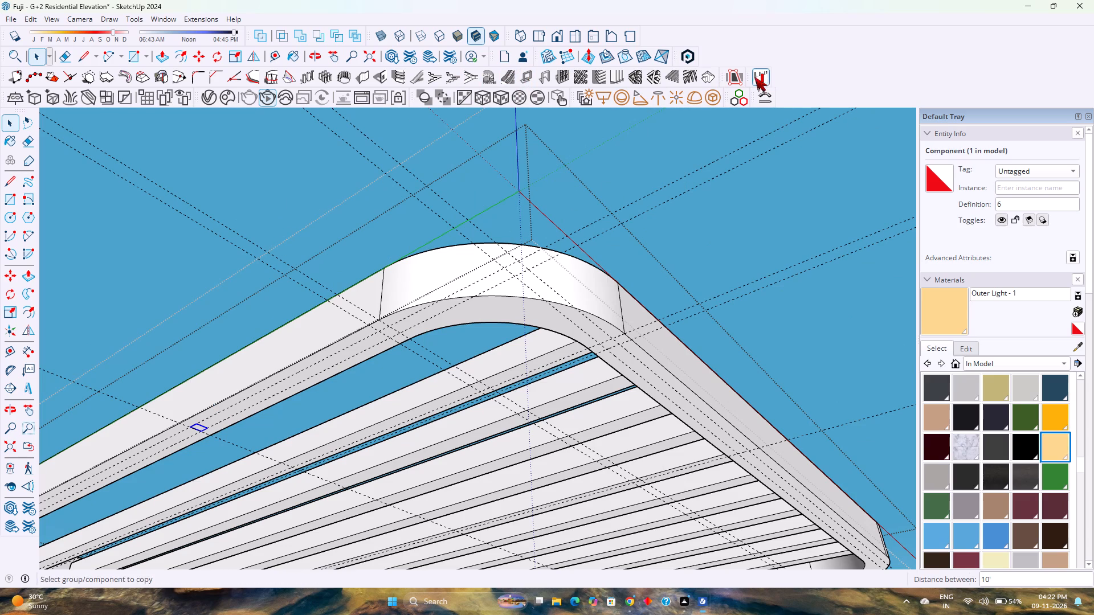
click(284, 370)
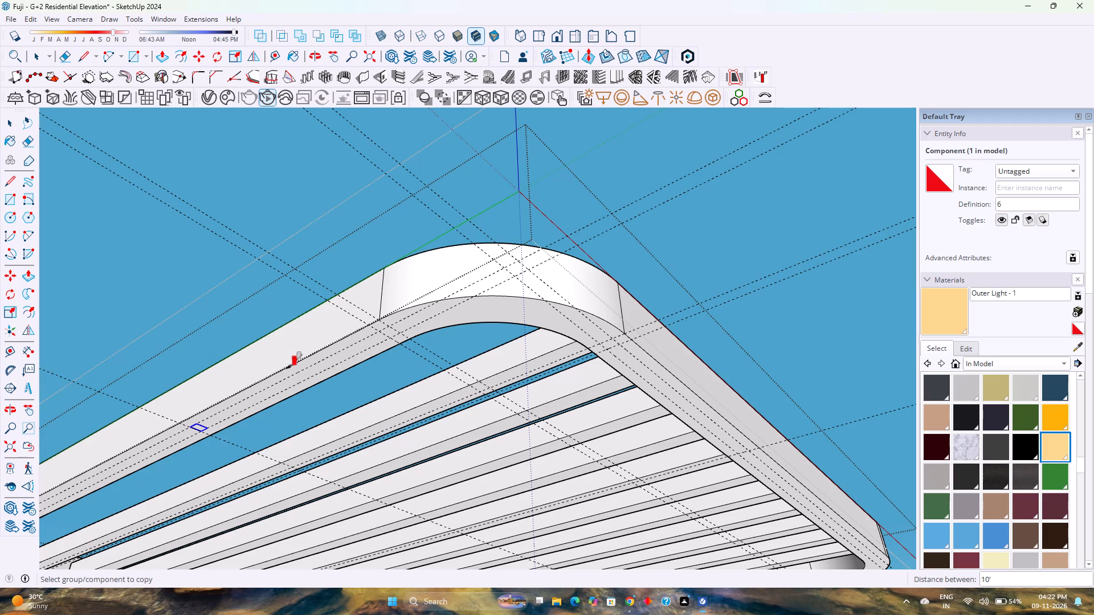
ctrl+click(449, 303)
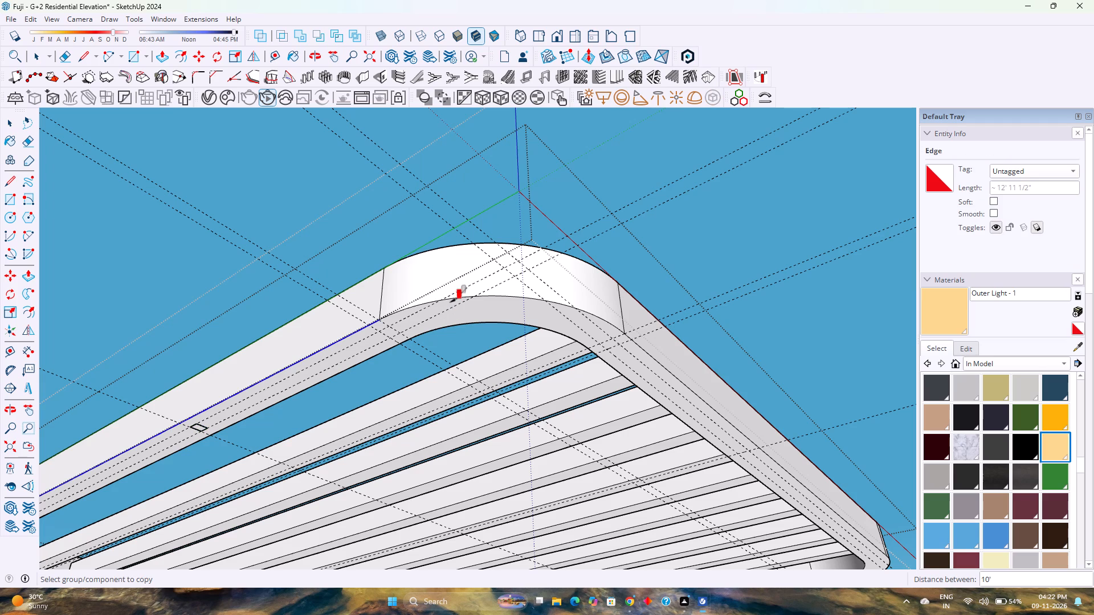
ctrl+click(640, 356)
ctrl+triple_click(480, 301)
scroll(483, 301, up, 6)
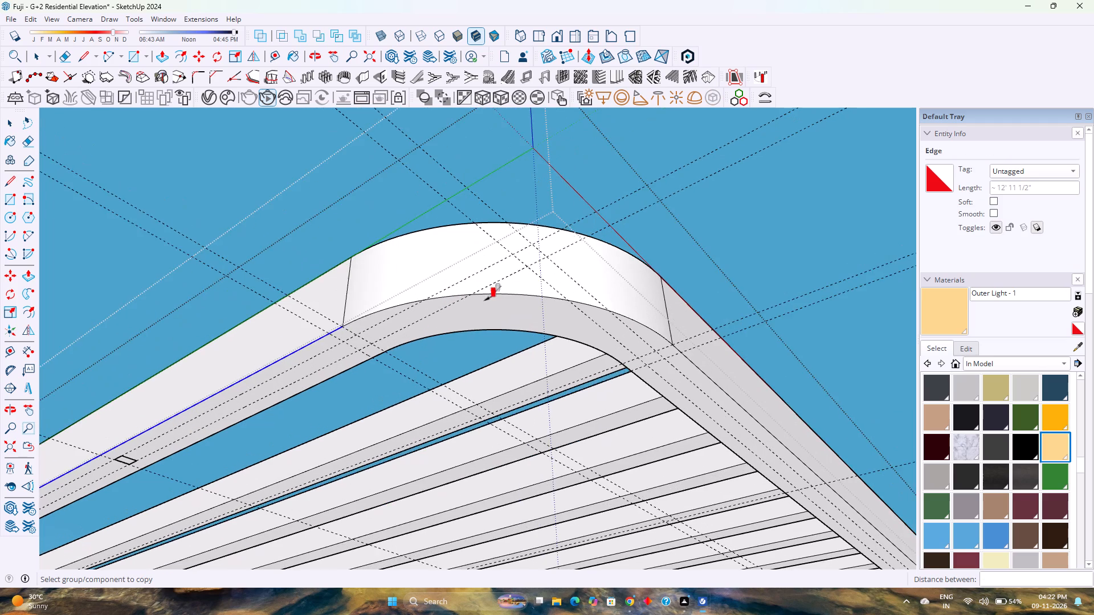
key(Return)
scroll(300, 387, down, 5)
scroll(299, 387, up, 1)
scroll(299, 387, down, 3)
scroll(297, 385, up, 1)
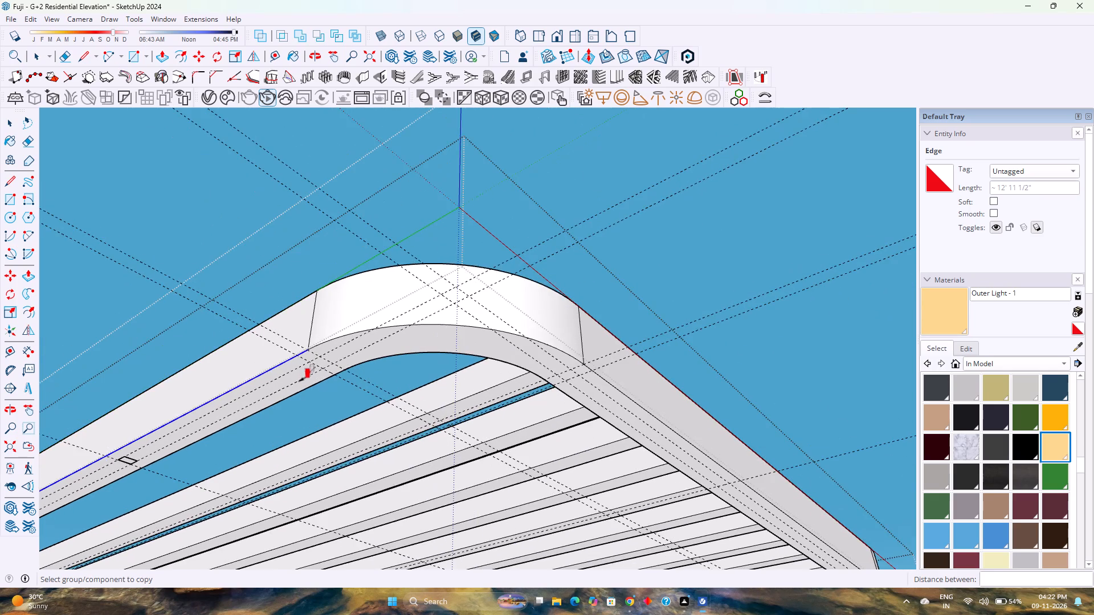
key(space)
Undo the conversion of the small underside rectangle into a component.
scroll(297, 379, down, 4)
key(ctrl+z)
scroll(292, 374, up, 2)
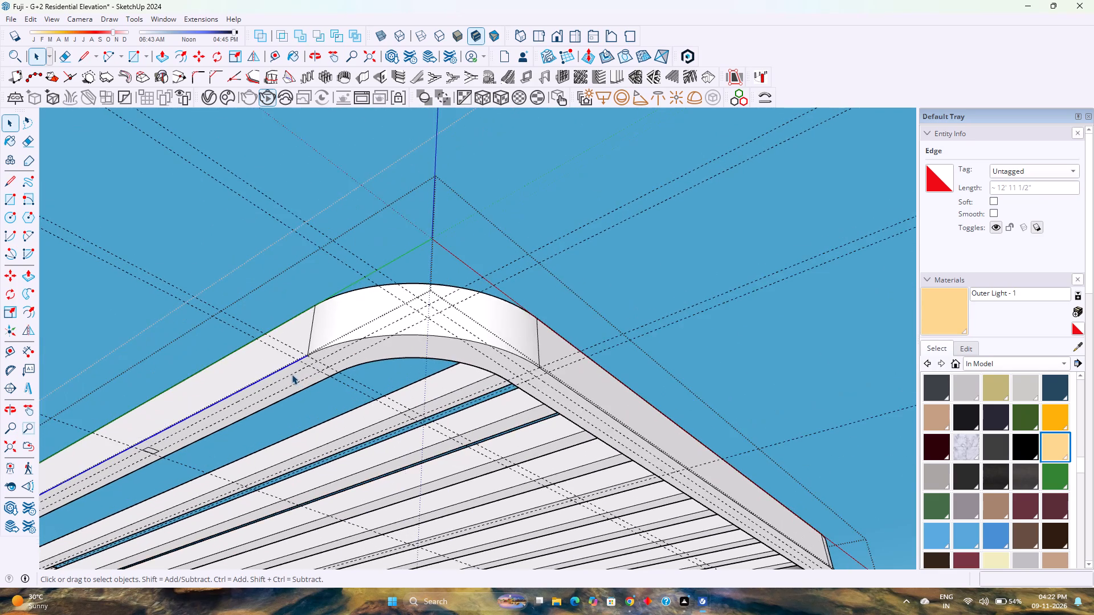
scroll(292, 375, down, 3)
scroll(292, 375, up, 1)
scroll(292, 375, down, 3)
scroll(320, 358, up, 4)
Group the small rectangle on the frame's underside and convert that group into a component with definition name 6.
click(334, 350)
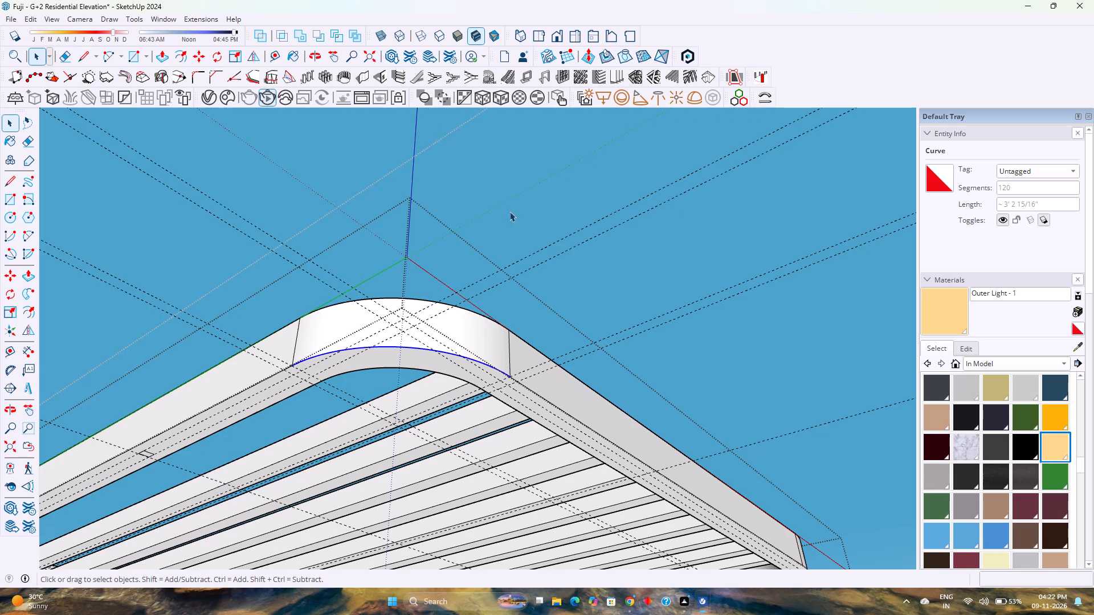
scroll(271, 396, up, 5)
shift+middle_drag(271, 390, 345, 351)
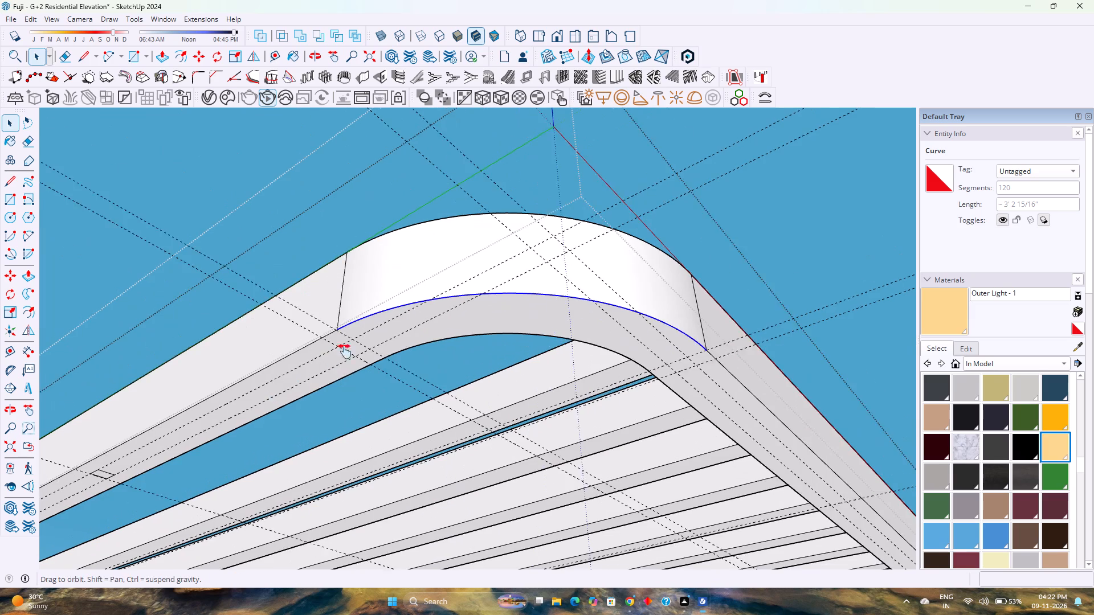
shift+middle_drag(345, 351, 465, 315)
scroll(221, 443, up, 2)
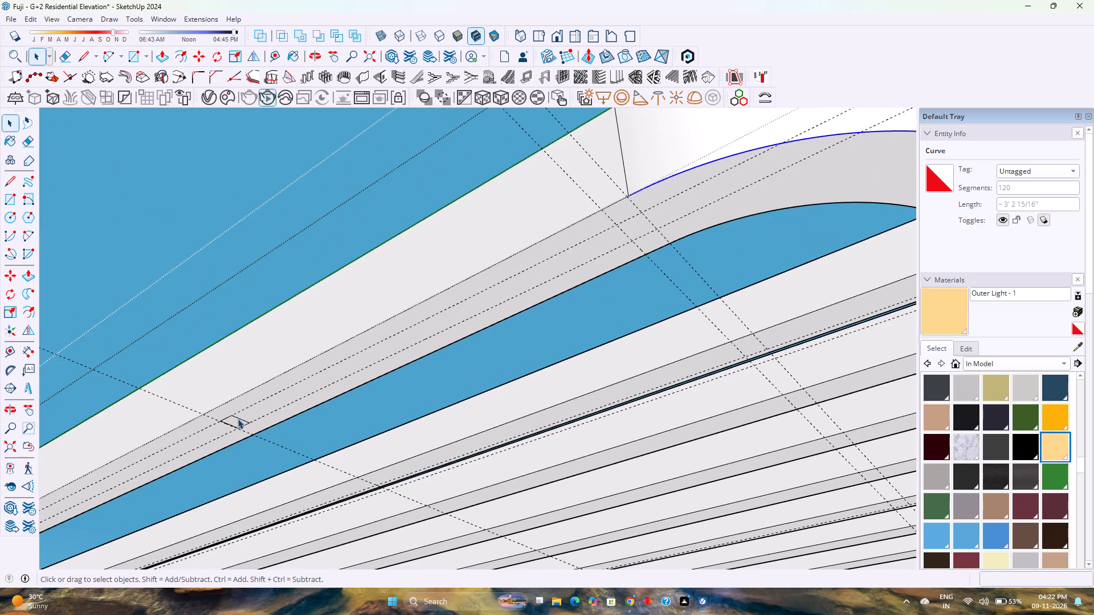
click(238, 422)
double_click(238, 422)
right_click(238, 422)
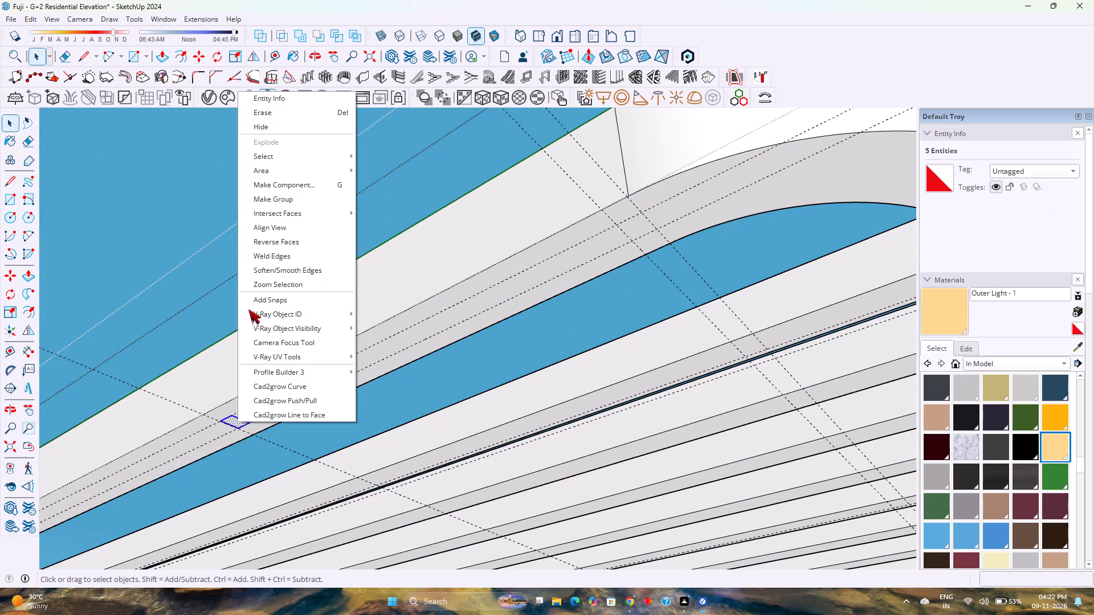
click(292, 202)
right_click(236, 423)
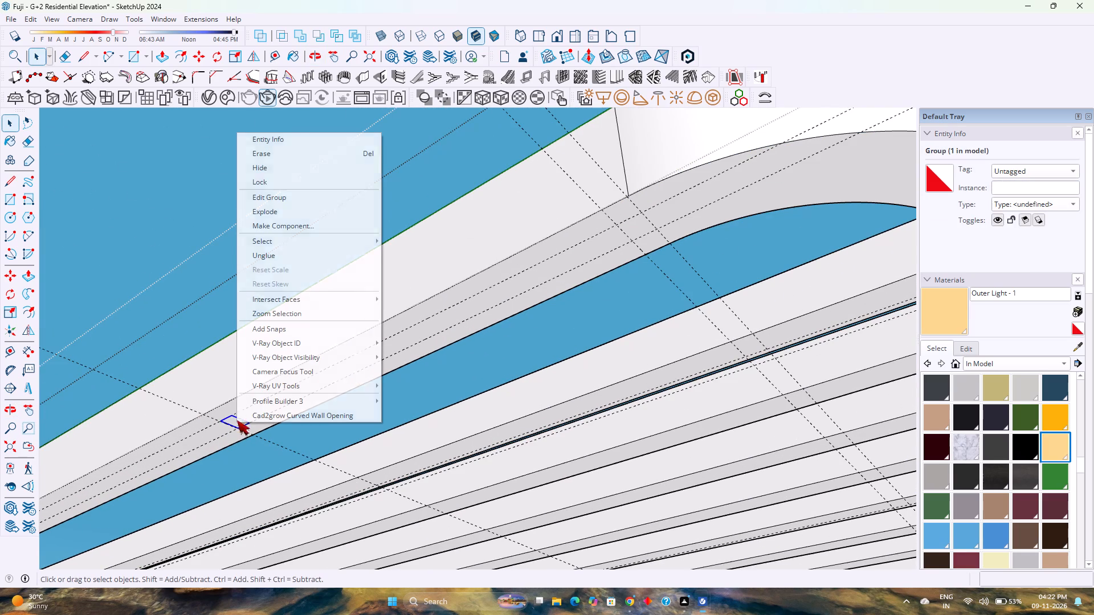
click(309, 228)
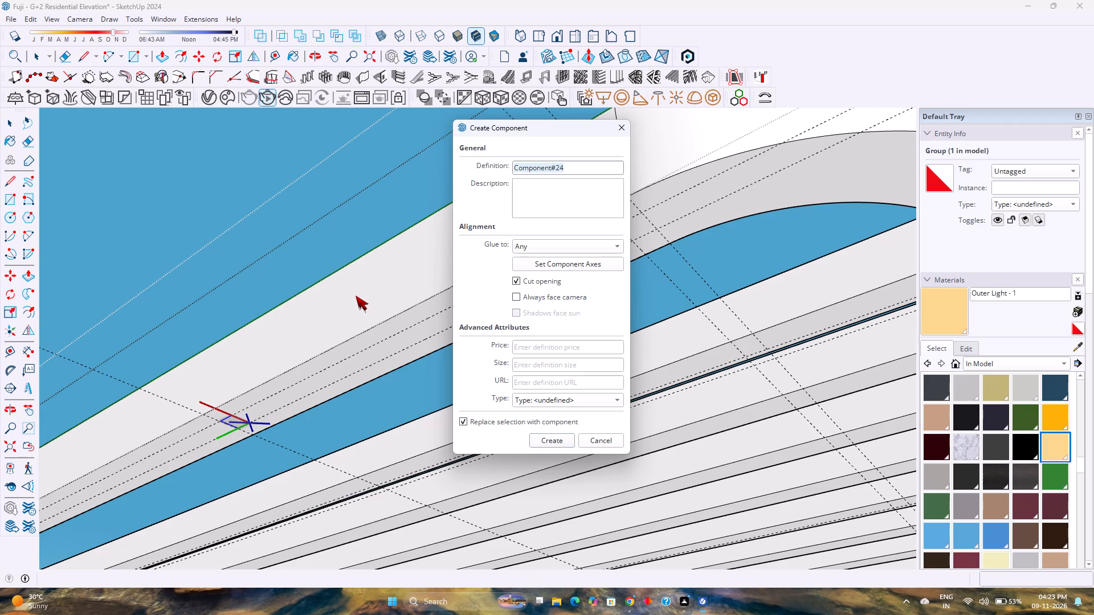
key(6)
key(Return)
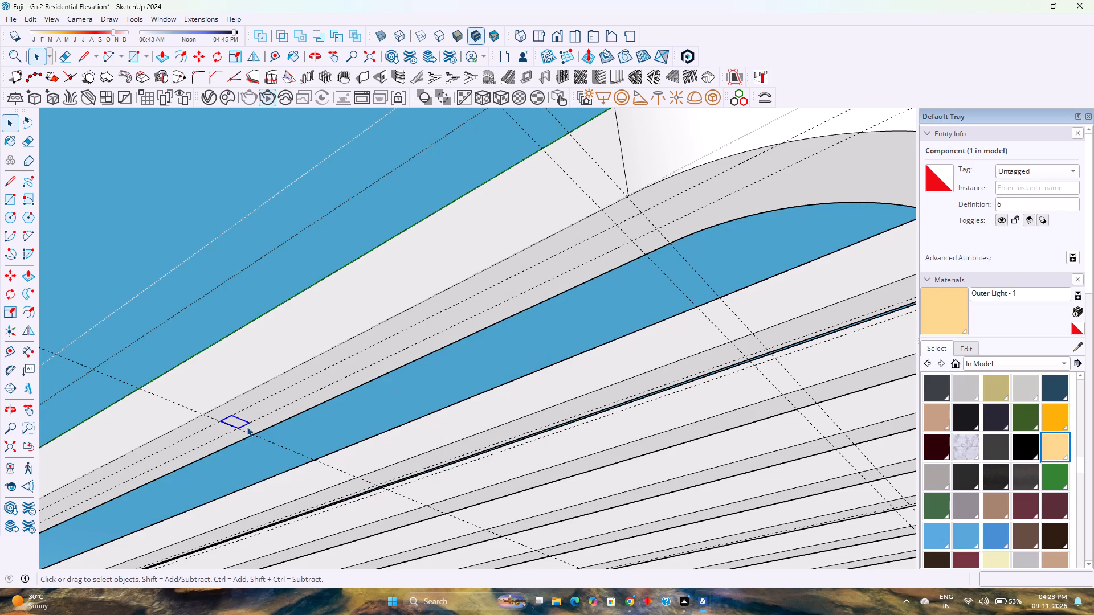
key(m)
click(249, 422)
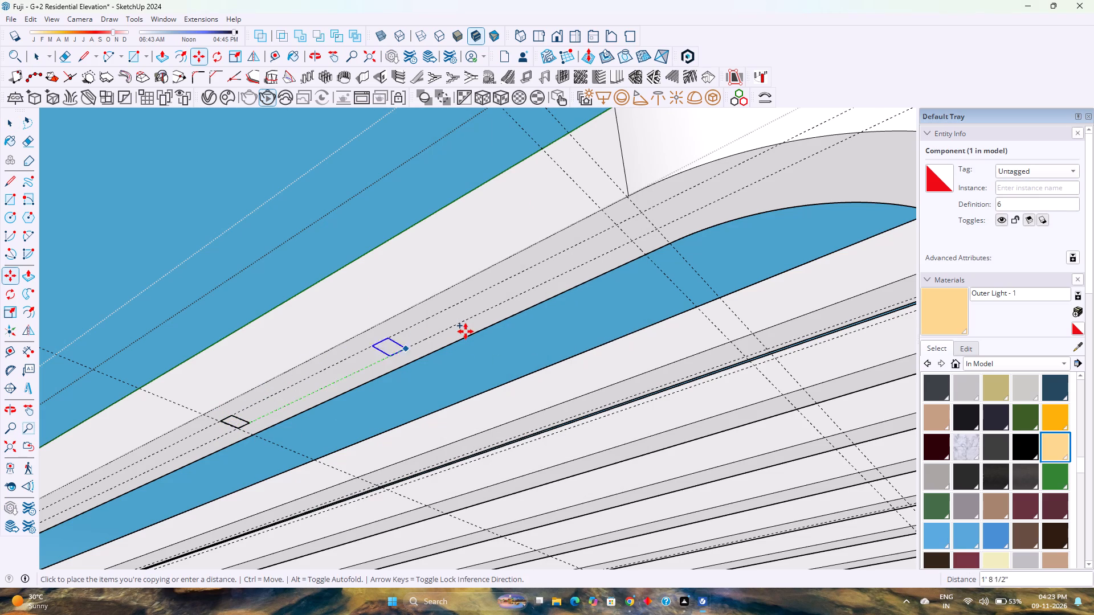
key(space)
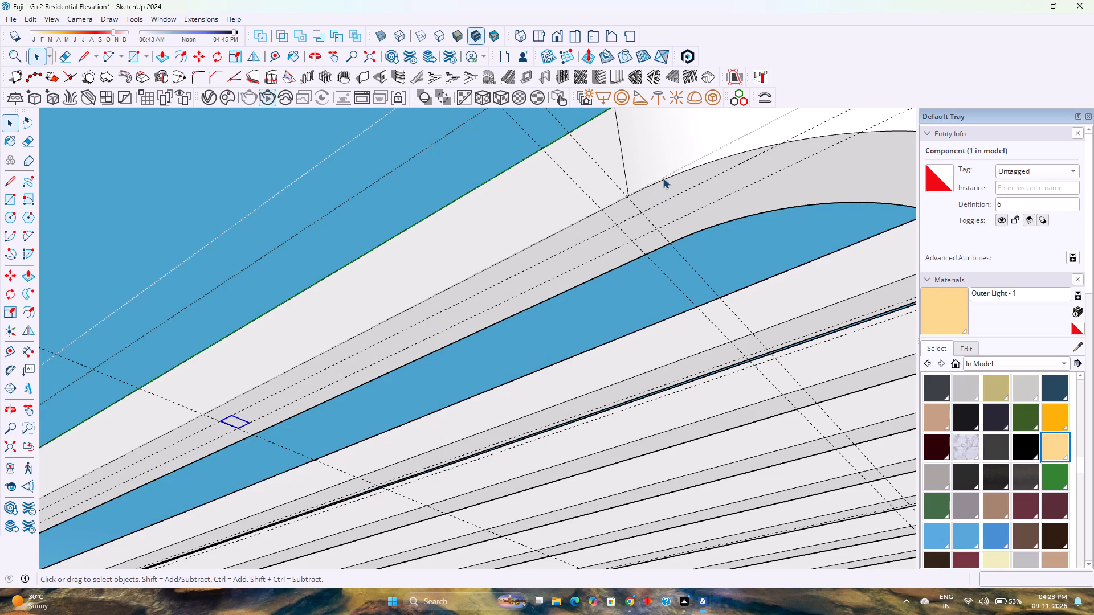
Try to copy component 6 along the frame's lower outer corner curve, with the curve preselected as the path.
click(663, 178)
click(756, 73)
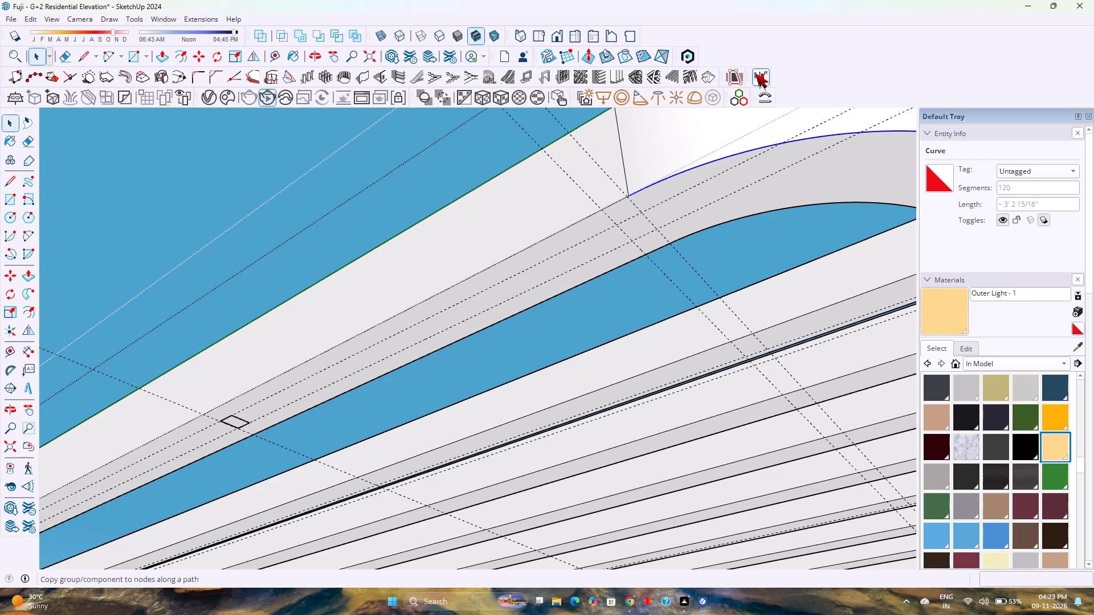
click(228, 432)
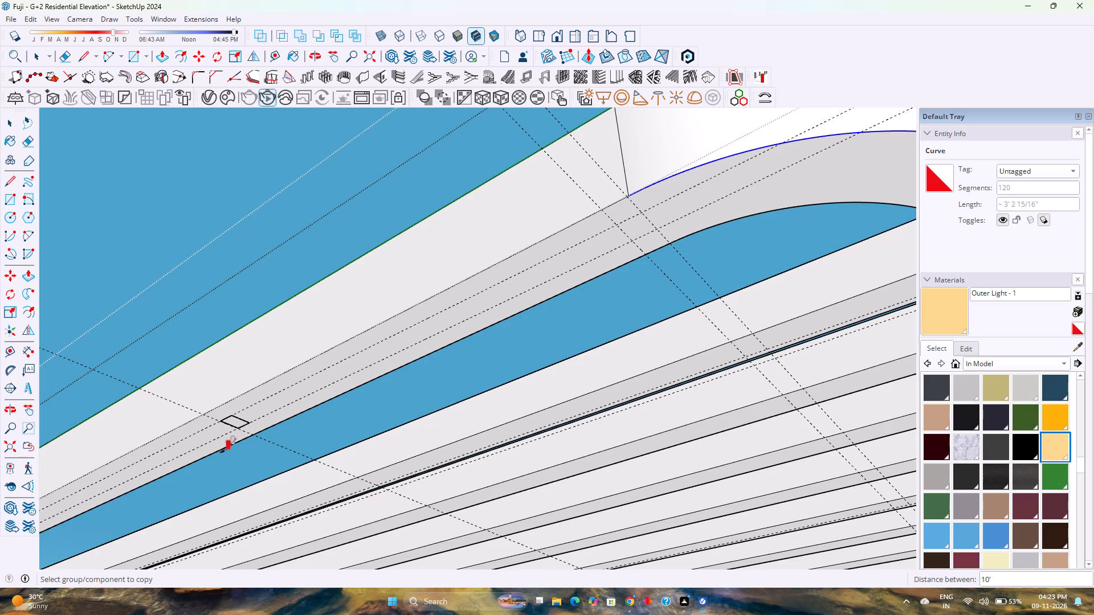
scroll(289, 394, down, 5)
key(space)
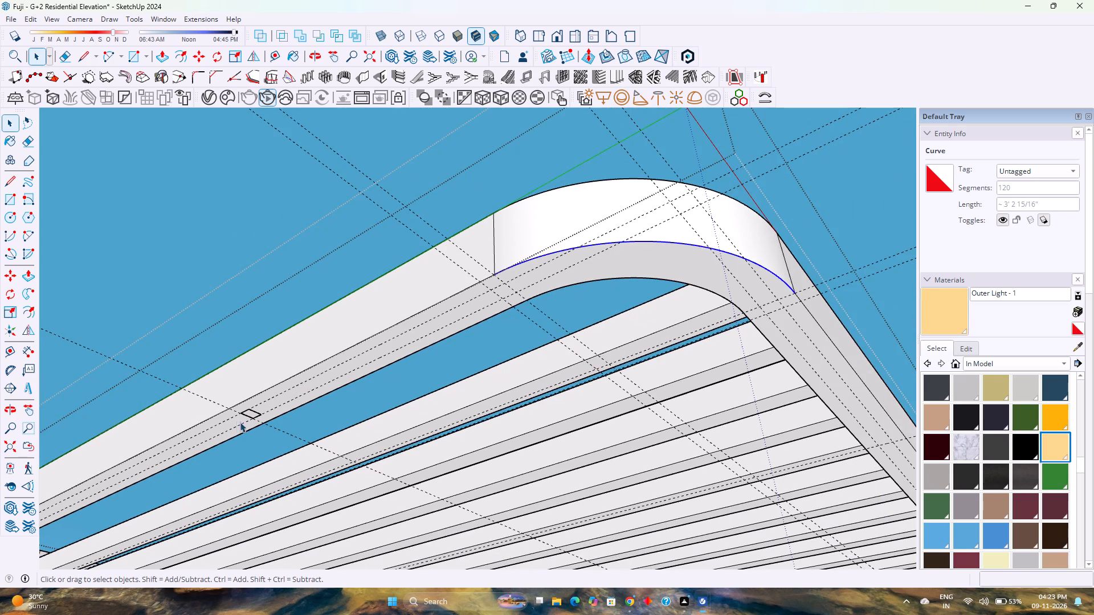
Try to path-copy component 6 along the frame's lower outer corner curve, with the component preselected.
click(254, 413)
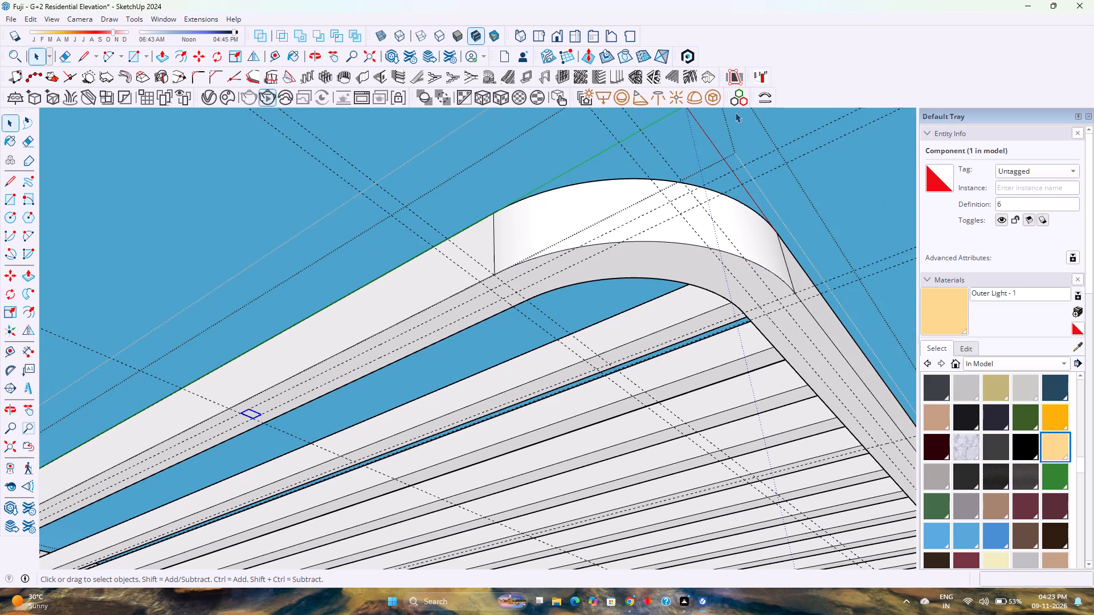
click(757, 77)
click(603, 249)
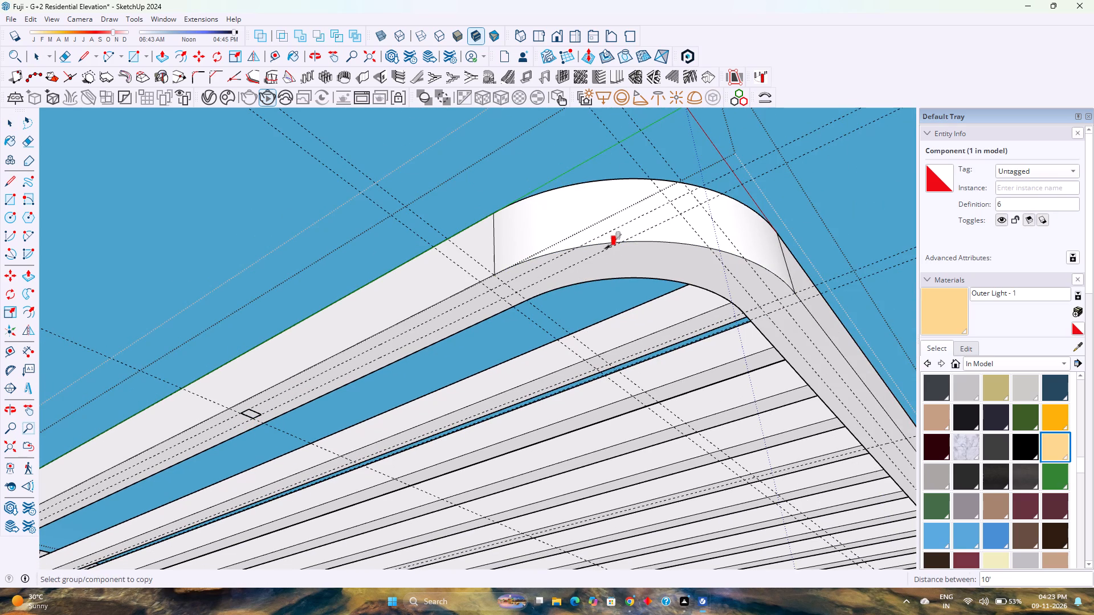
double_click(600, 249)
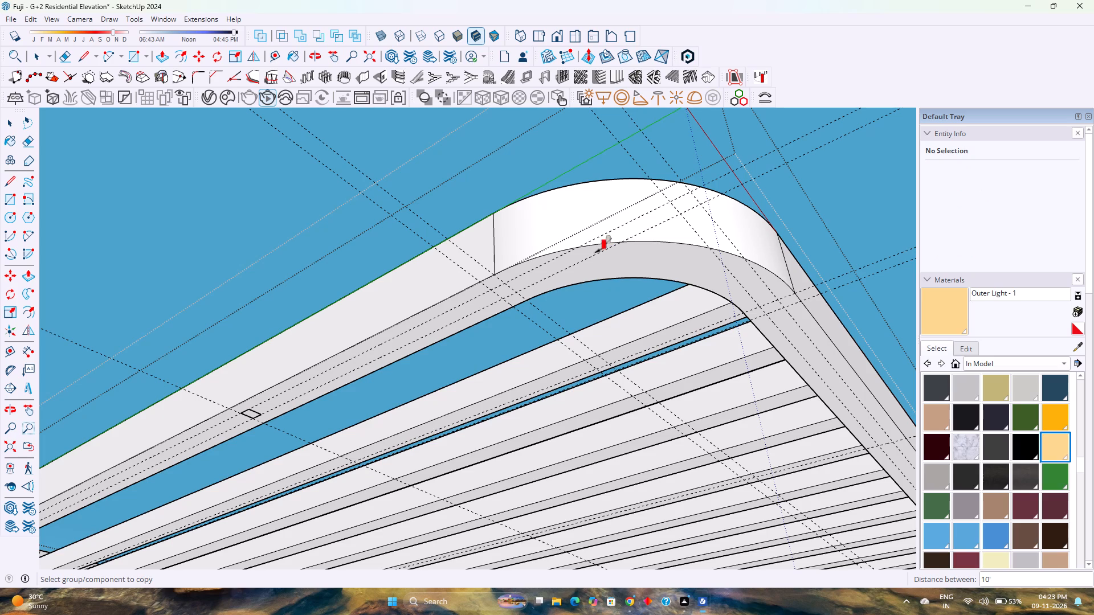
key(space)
Copy component 6 by 4' along the frame's underside to the guide intersection at the rounded corner, dividing the span into 6 equal spaces.
scroll(487, 332, down, 12)
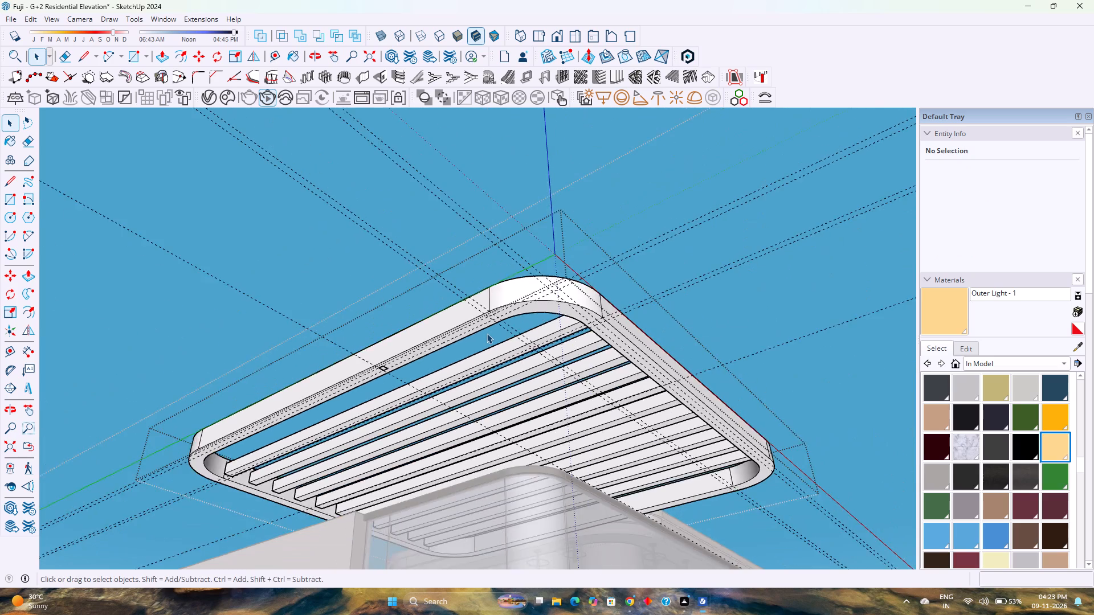
scroll(487, 333, down, 2)
scroll(488, 337, up, 2)
middle_drag(488, 337, 468, 387)
scroll(401, 400, up, 8)
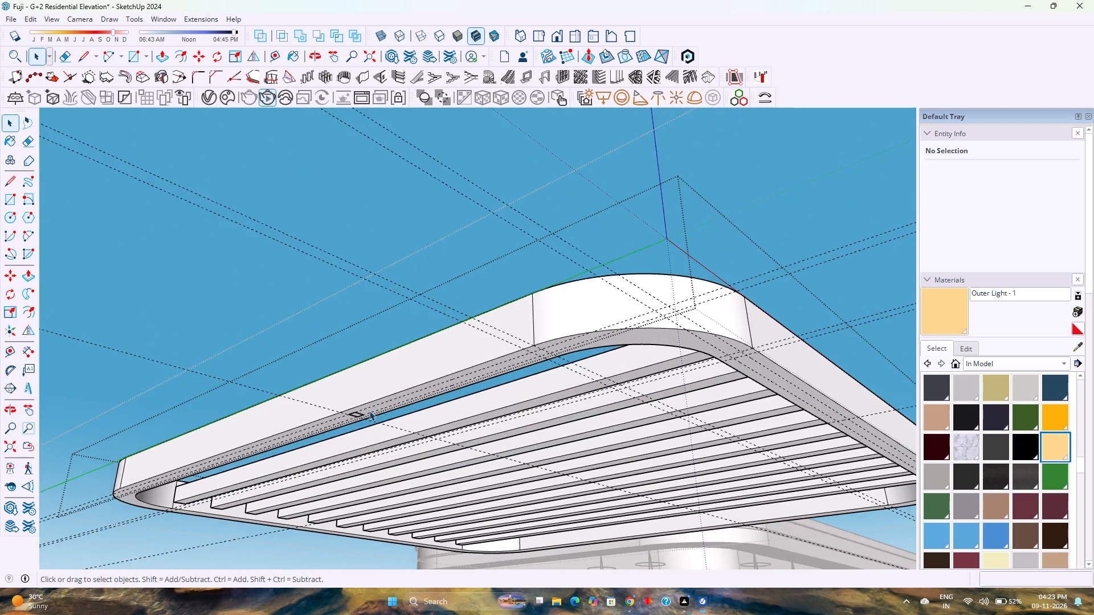
scroll(369, 411, up, 5)
middle_drag(358, 411, 384, 367)
middle_click(384, 367)
scroll(321, 430, up, 3)
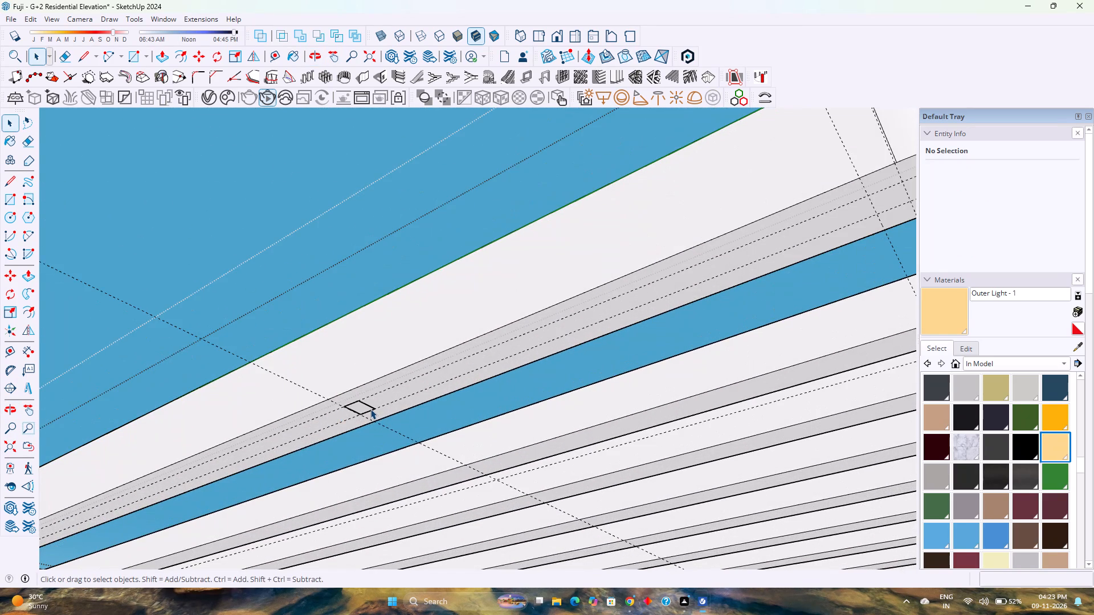
click(370, 409)
scroll(362, 405, up, 3)
click(362, 405)
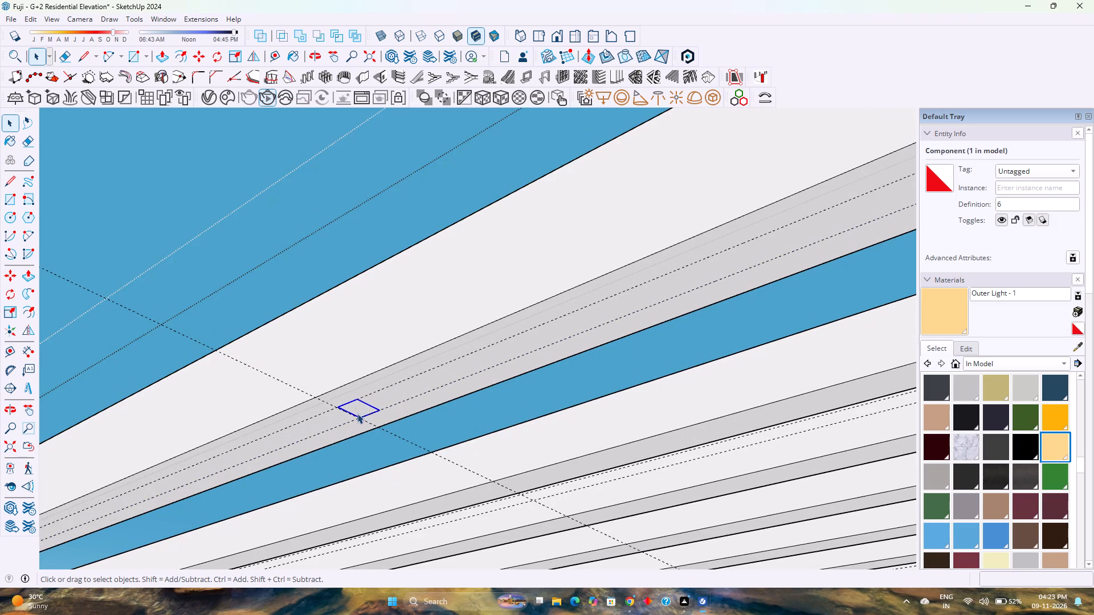
key(m)
click(379, 410)
scroll(379, 410, down, 7)
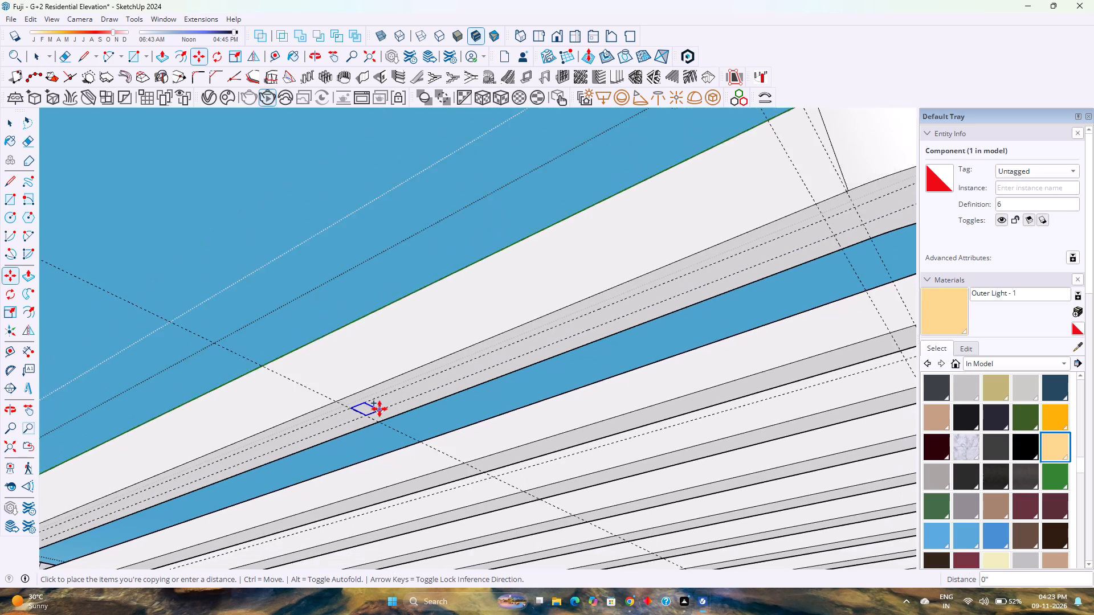
scroll(379, 409, down, 2)
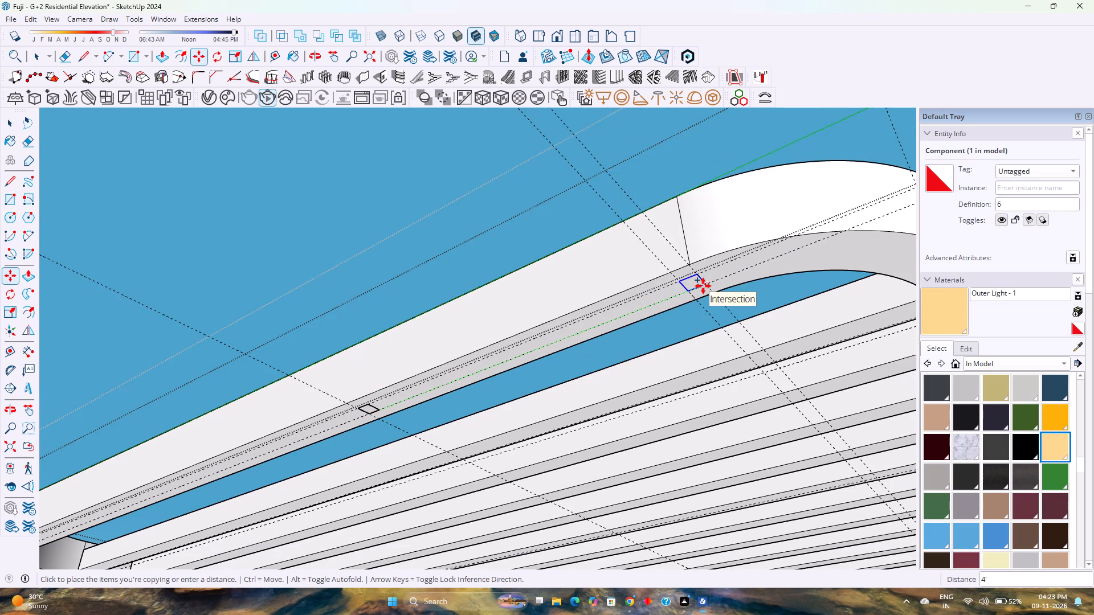
click(703, 286)
key(slash)
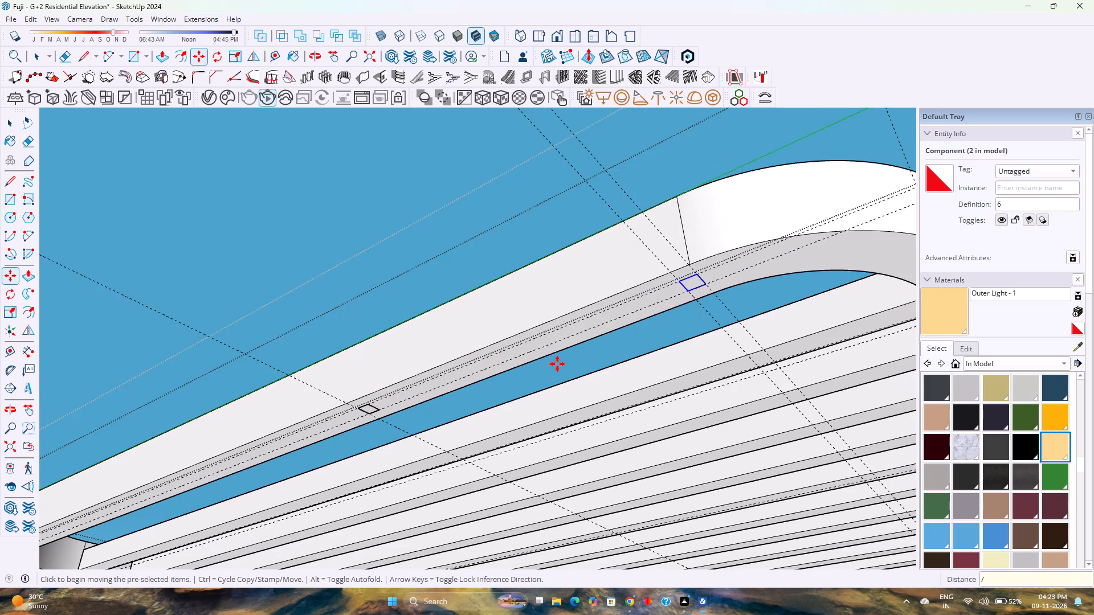
key(6)
key(Return)
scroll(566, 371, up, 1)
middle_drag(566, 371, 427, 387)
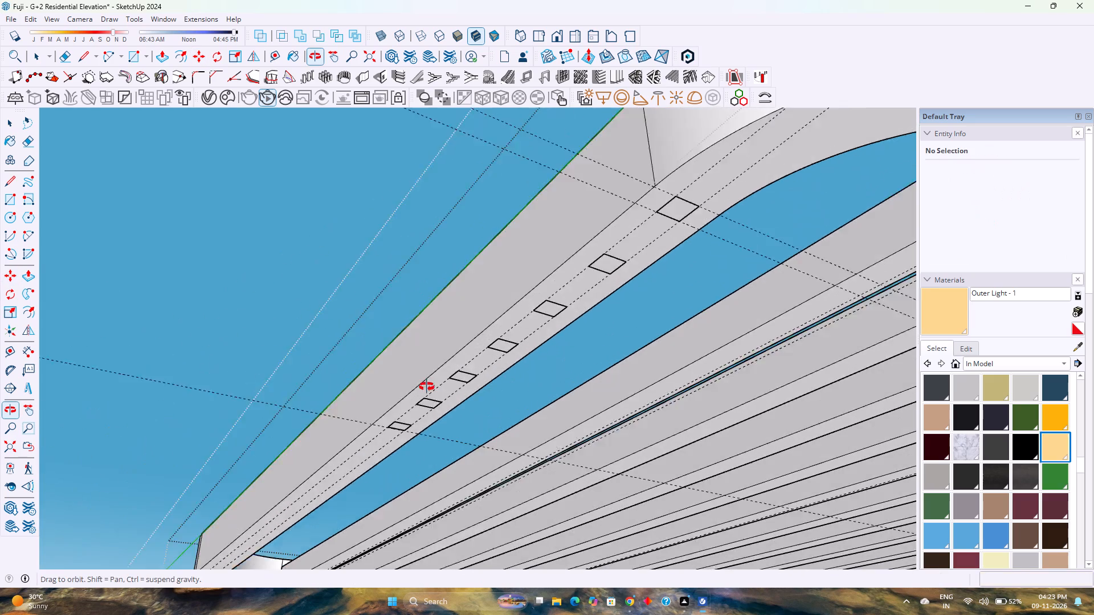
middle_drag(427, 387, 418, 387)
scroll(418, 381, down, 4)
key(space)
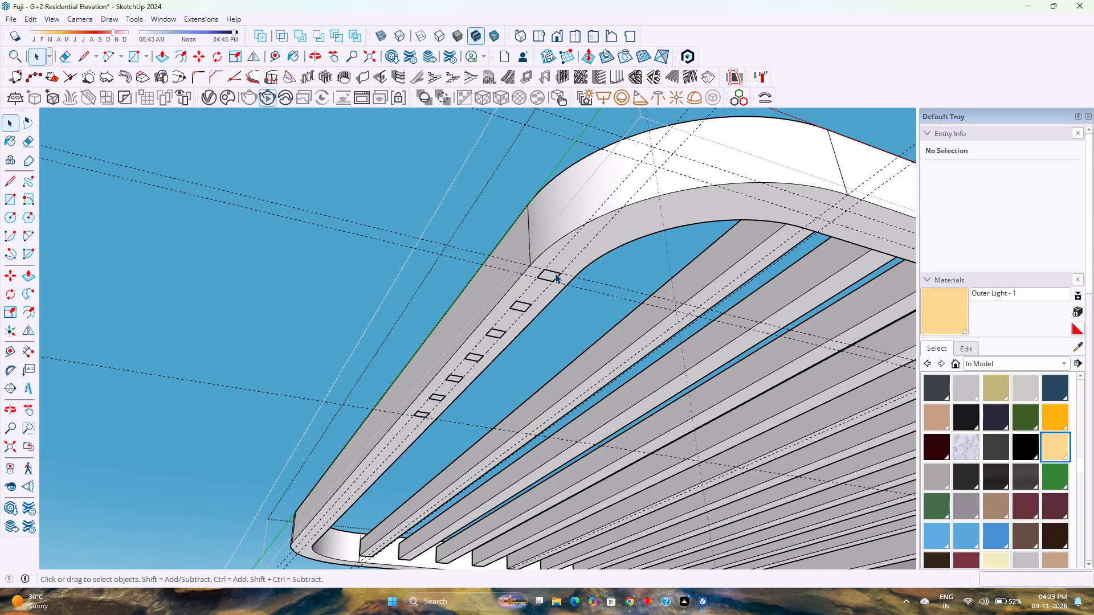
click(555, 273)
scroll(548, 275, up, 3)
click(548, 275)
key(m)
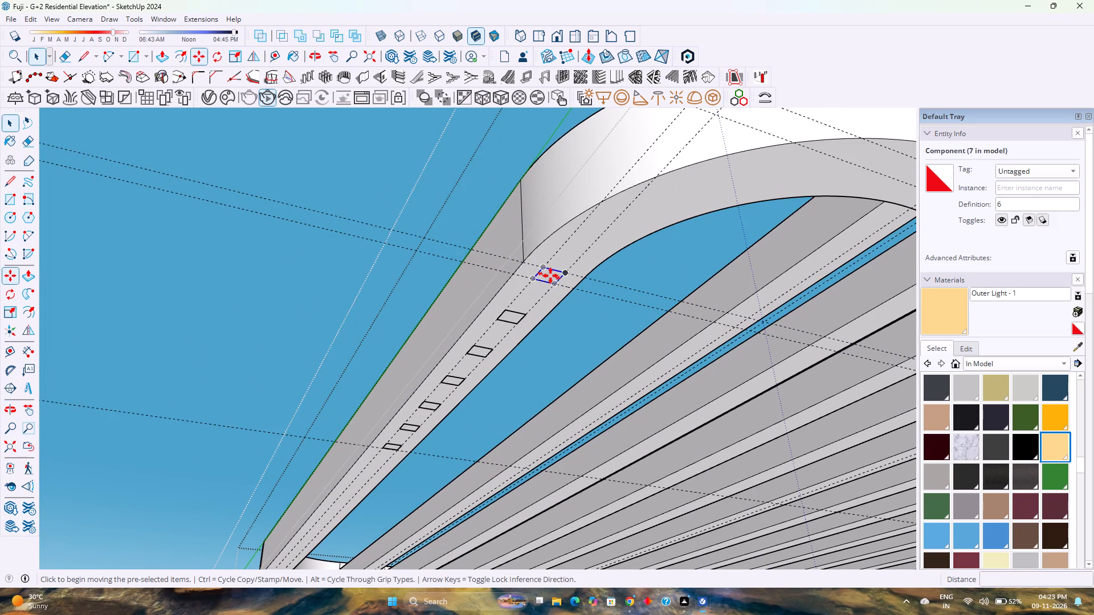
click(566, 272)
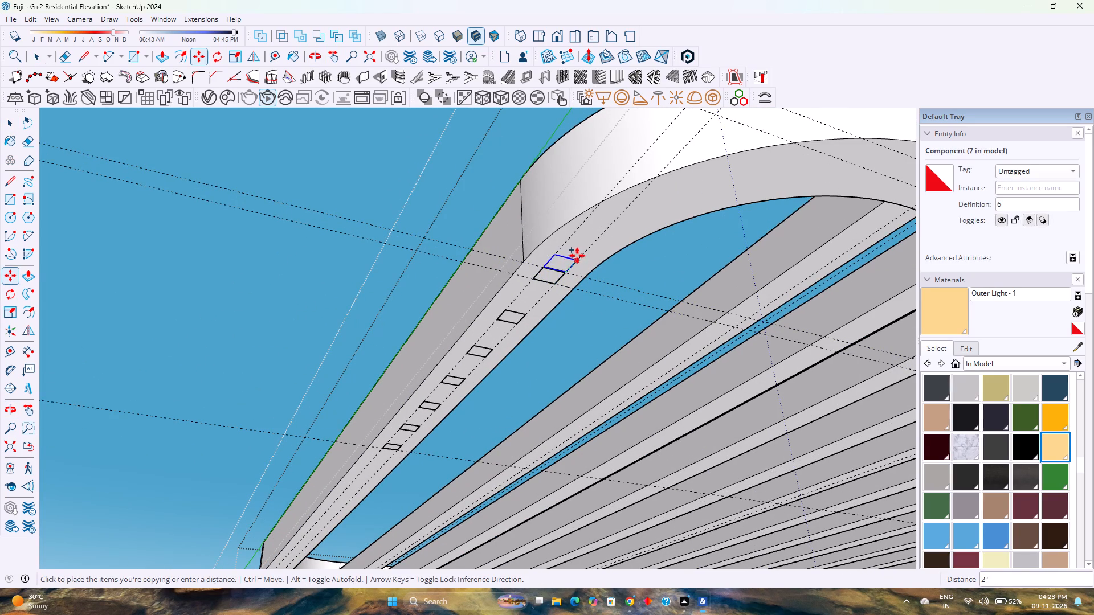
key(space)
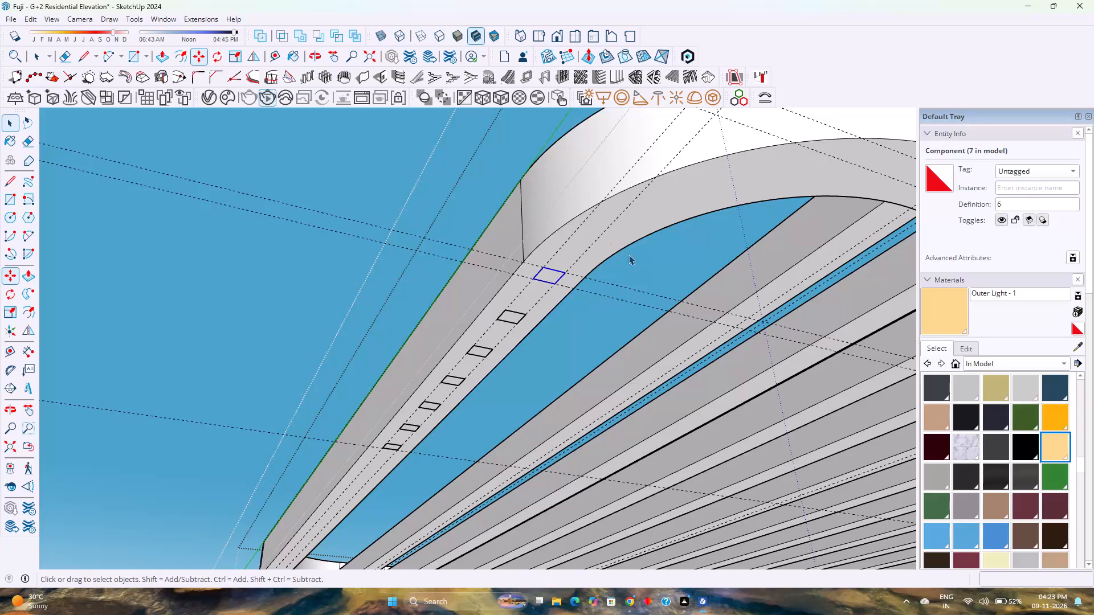
Offset the frame's inner corner curve by 2" onto the underside face as a placement guide.
click(627, 247)
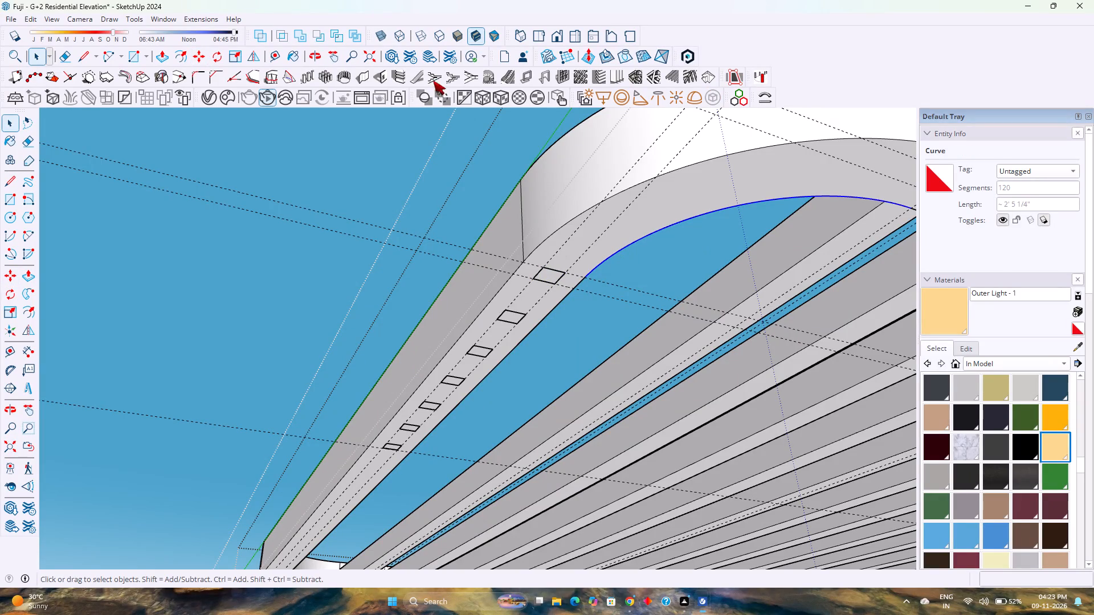
click(188, 62)
click(610, 249)
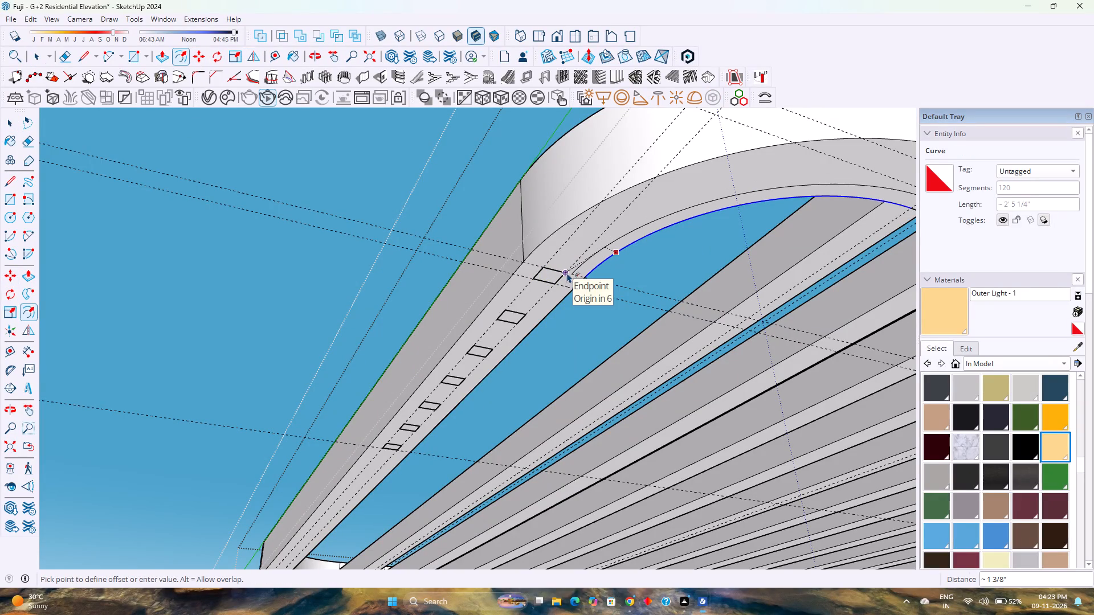
key(2)
key(Return)
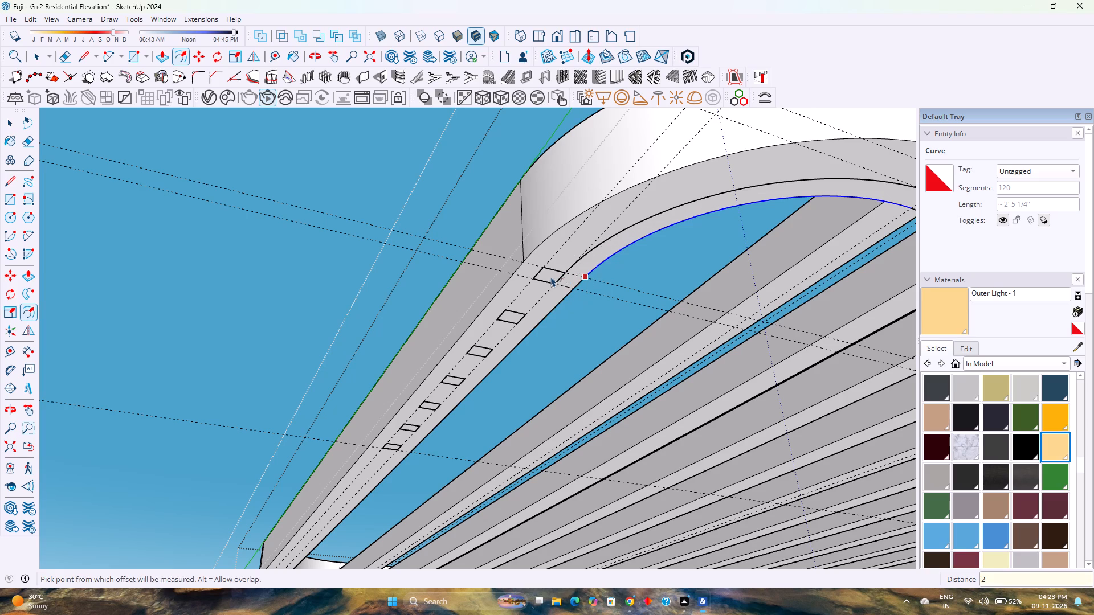
Copy the corner-end rectangle three times along the offset curve, at successive distances of about 9 1/4", 6 3/4" and 6 3/16".
scroll(551, 277, up, 4)
key(space)
click(562, 272)
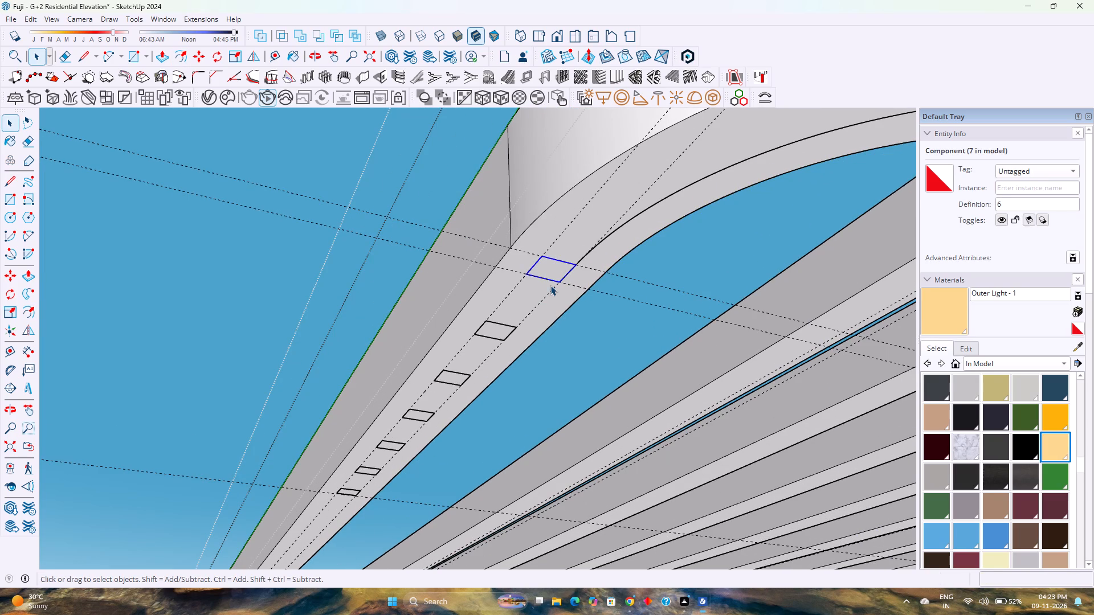
key(m)
click(577, 265)
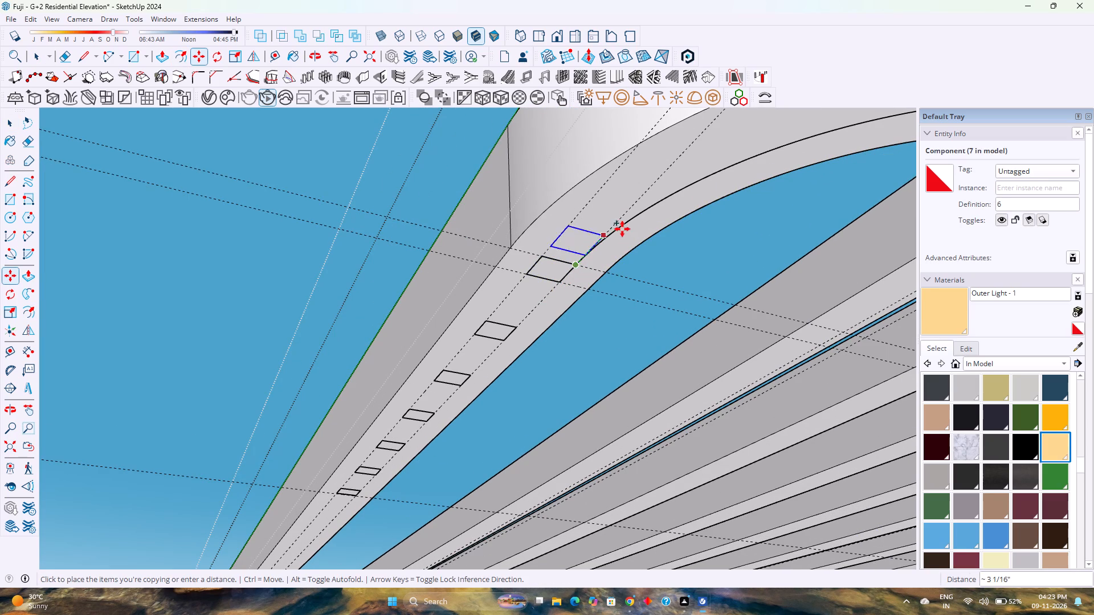
click(693, 173)
click(668, 197)
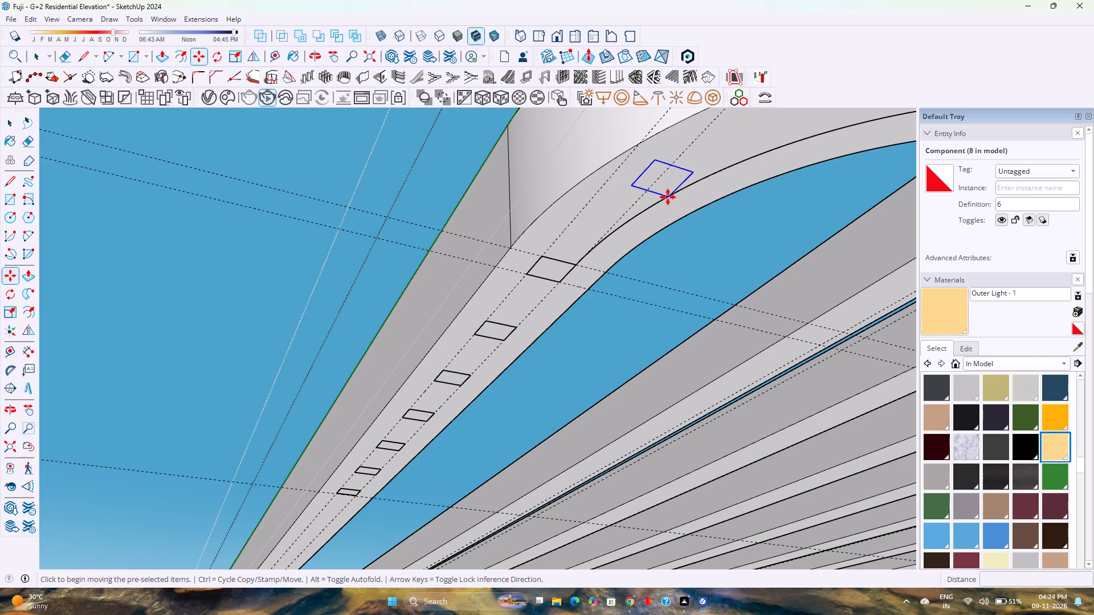
shift+middle_drag(719, 170, 480, 259)
middle_click(480, 259)
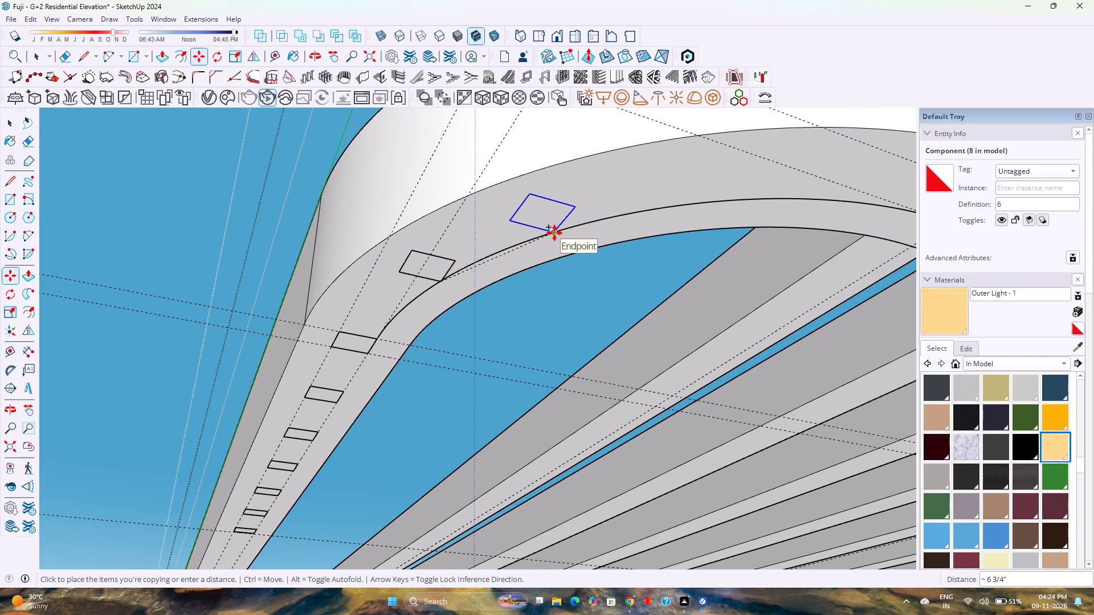
click(554, 233)
click(553, 232)
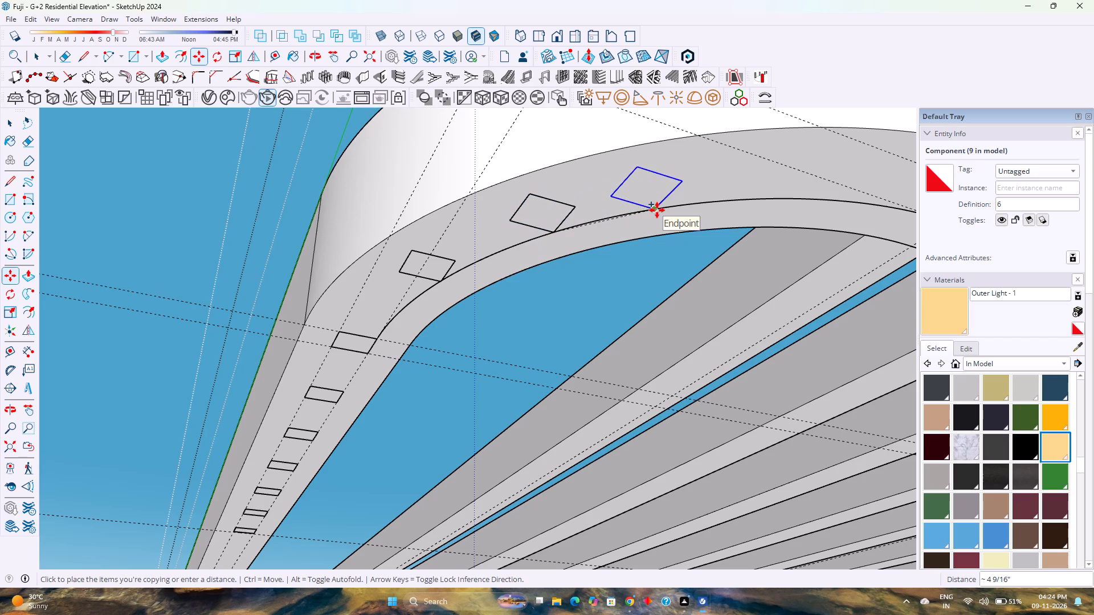
click(692, 205)
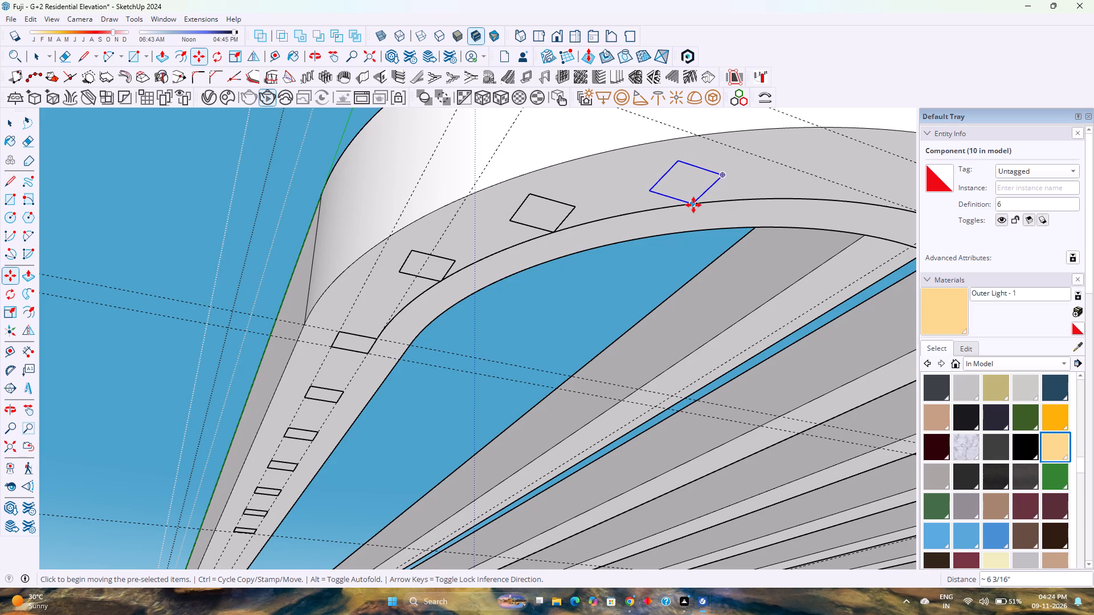
Copy the rectangle twice more around the corner, about 6 3/4" and 7 9/16" on, ending at the guide intersection on the adjacent side.
click(693, 205)
shift+middle_drag(736, 206, 564, 227)
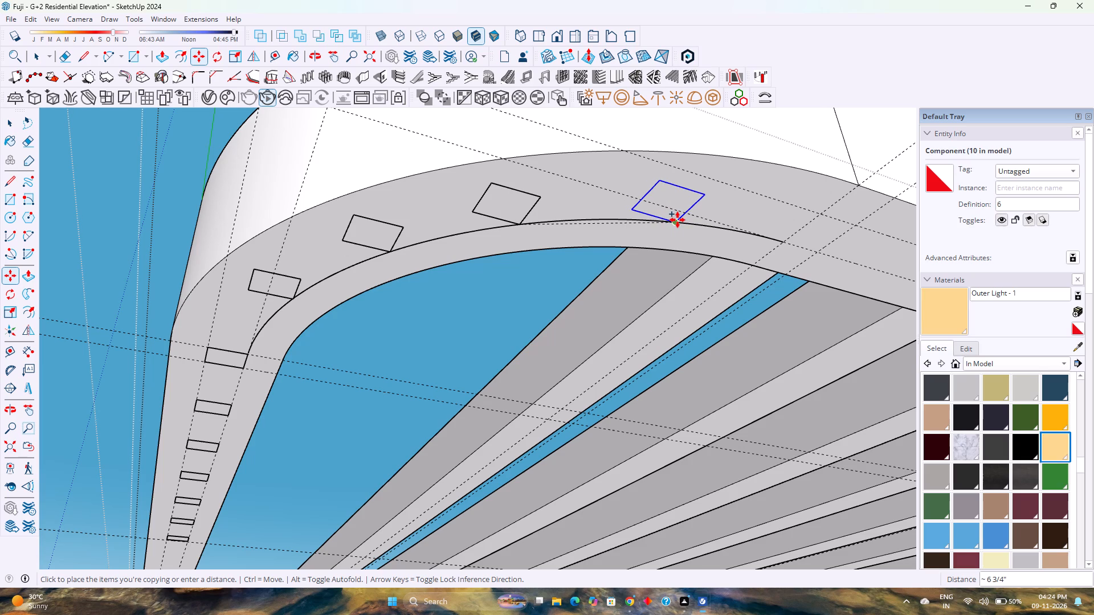
click(679, 220)
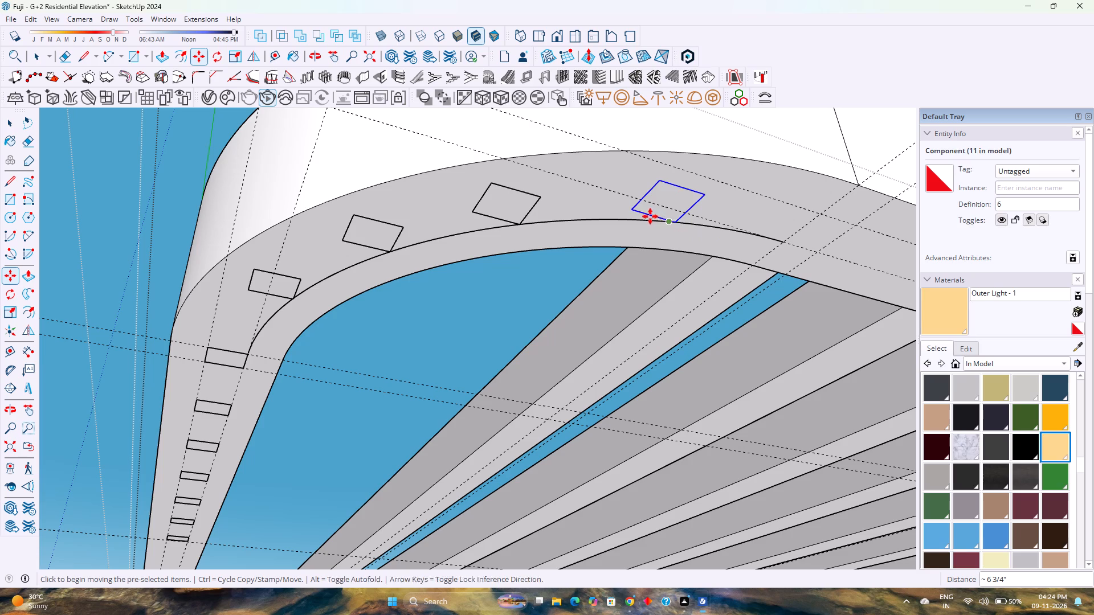
click(631, 211)
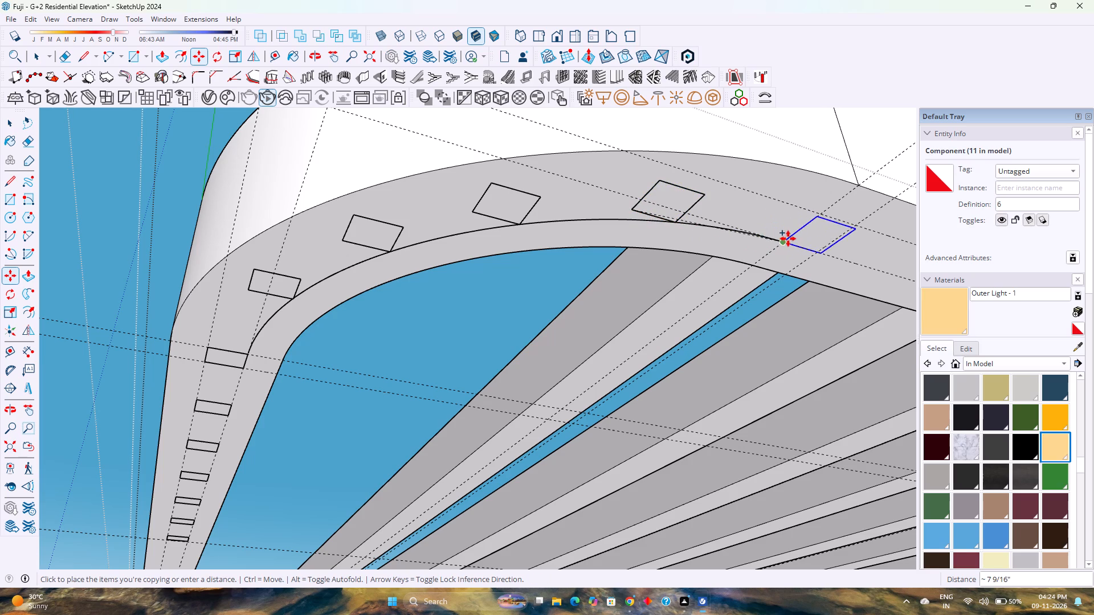
click(786, 242)
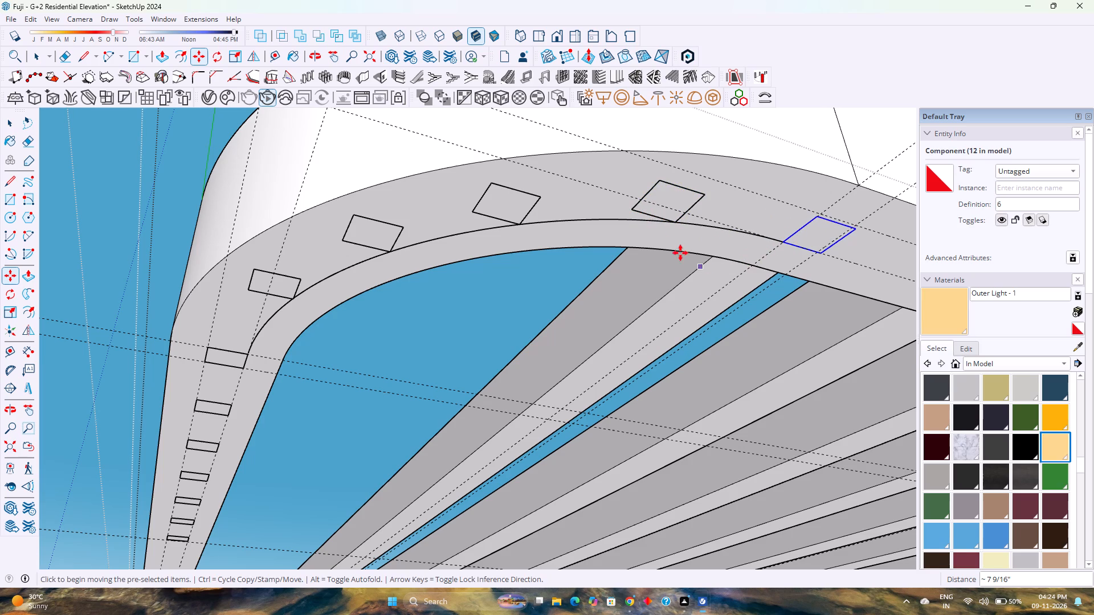
key(space)
Delete the offset guide curve from the frame's underside corner.
click(603, 220)
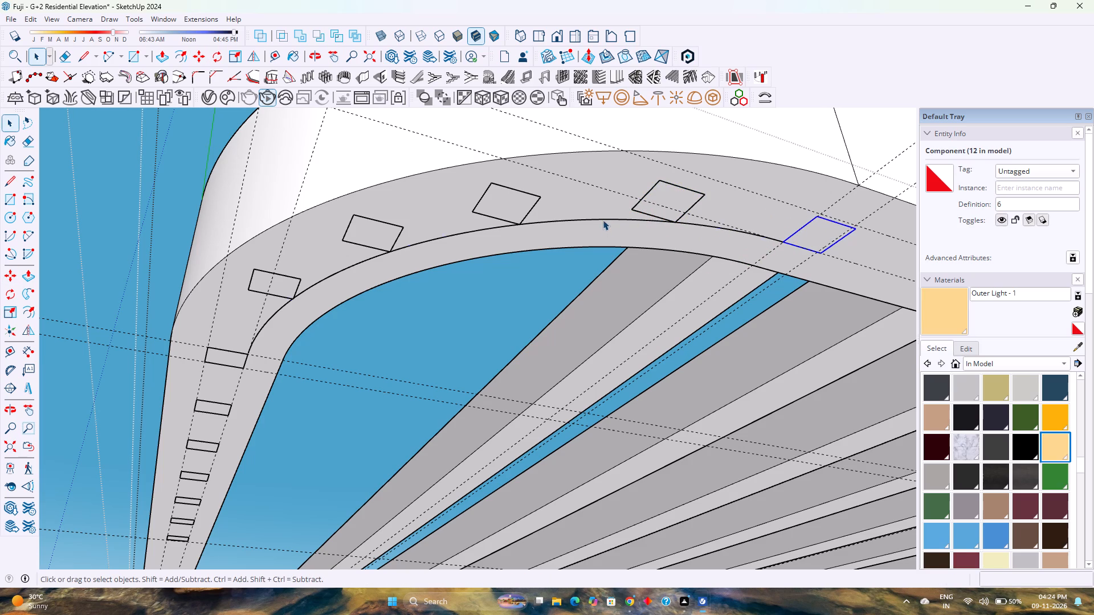
key(Delete)
Copy the rectangle at the corner's far end about 3' 11 13/16" along the adjacent side's underside to the crossing guide line.
middle_drag(618, 305, 379, 304)
middle_click(379, 304)
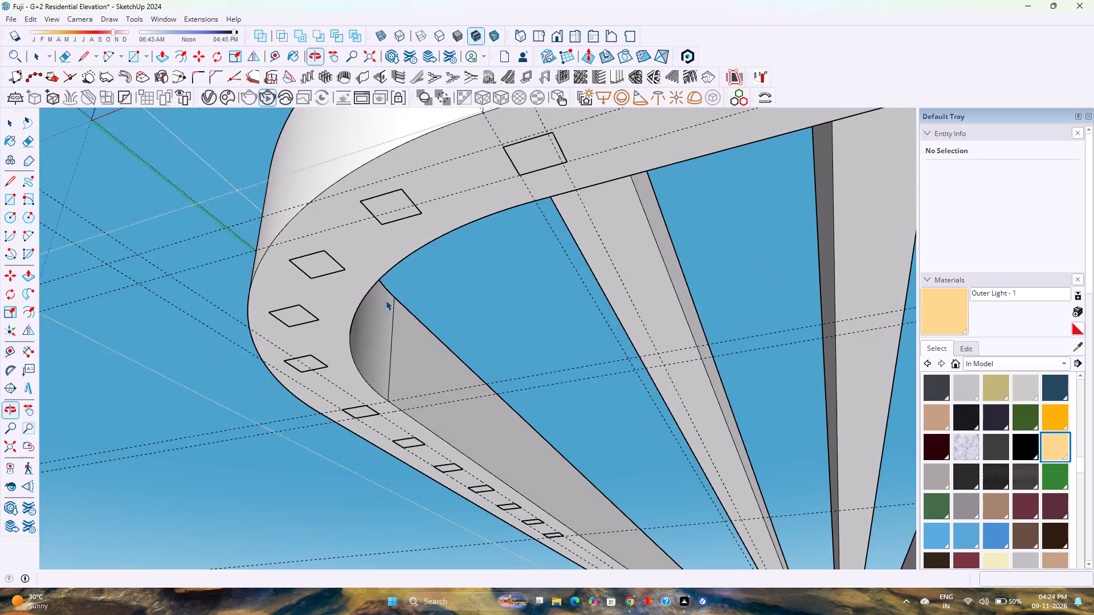
scroll(387, 298, down, 4)
middle_drag(389, 297, 444, 247)
middle_drag(459, 237, 464, 233)
scroll(517, 195, down, 3)
shift+middle_drag(523, 204, 451, 323)
middle_drag(447, 320, 447, 318)
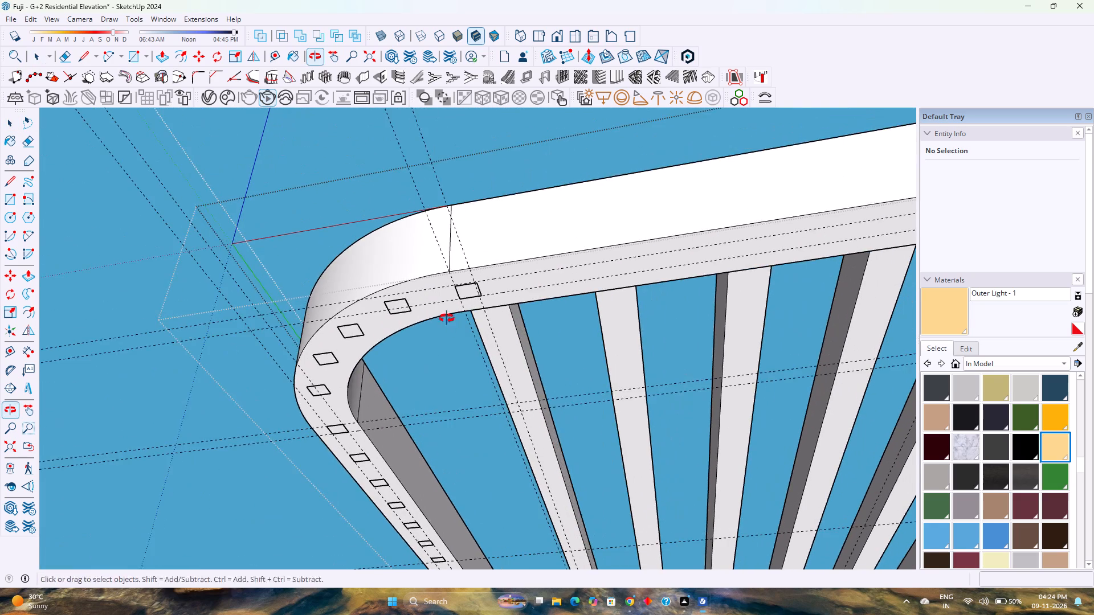
middle_drag(447, 318, 456, 300)
click(485, 247)
key(m)
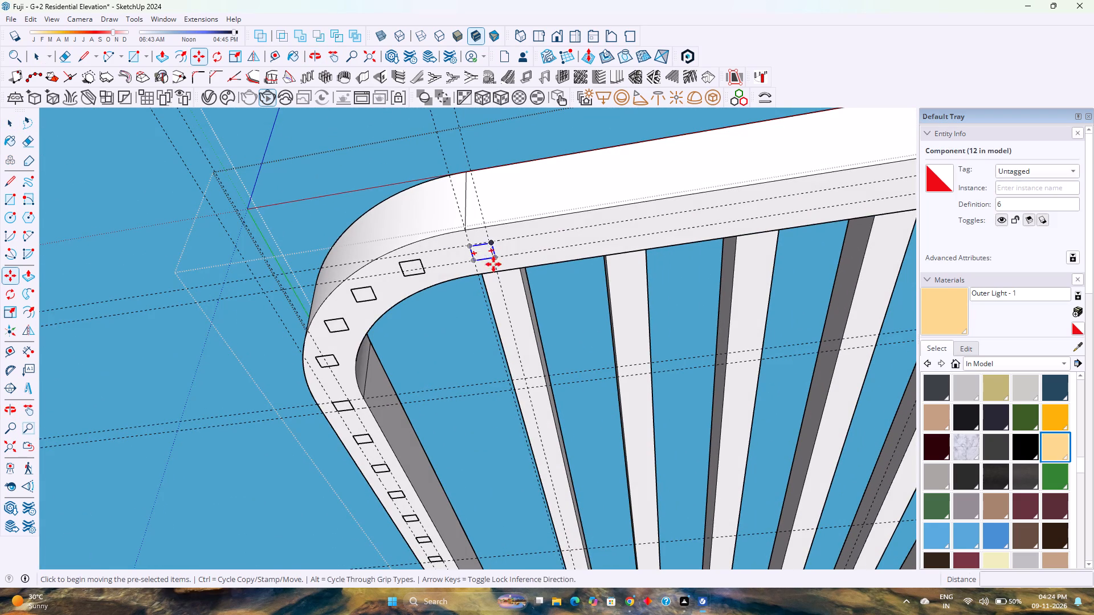
click(497, 259)
scroll(578, 253, down, 3)
shift+middle_drag(592, 248, 541, 266)
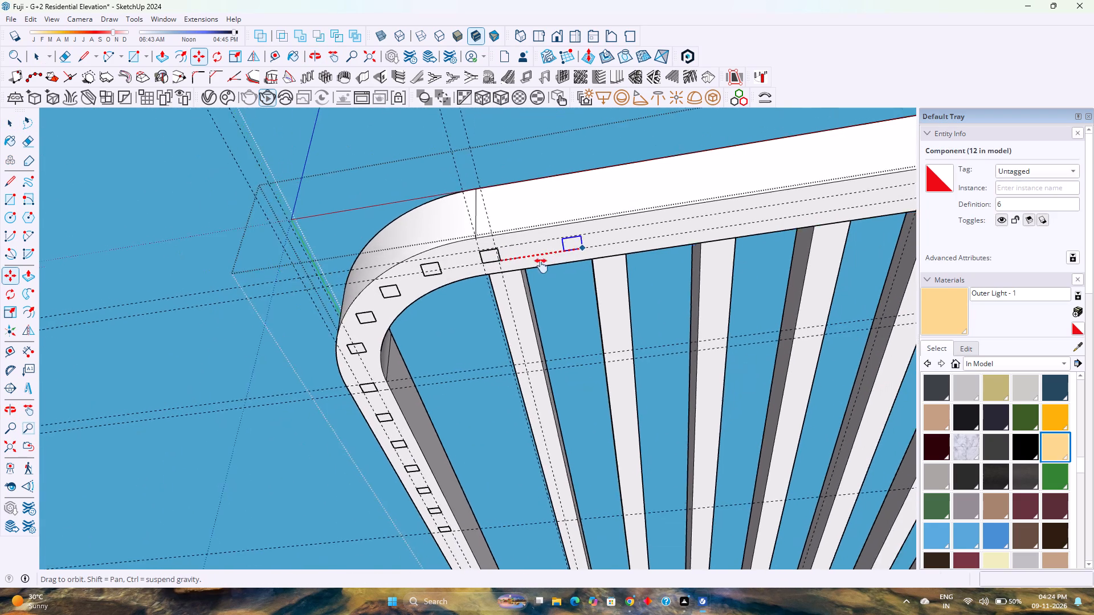
shift+middle_drag(541, 266, 293, 329)
click(607, 280)
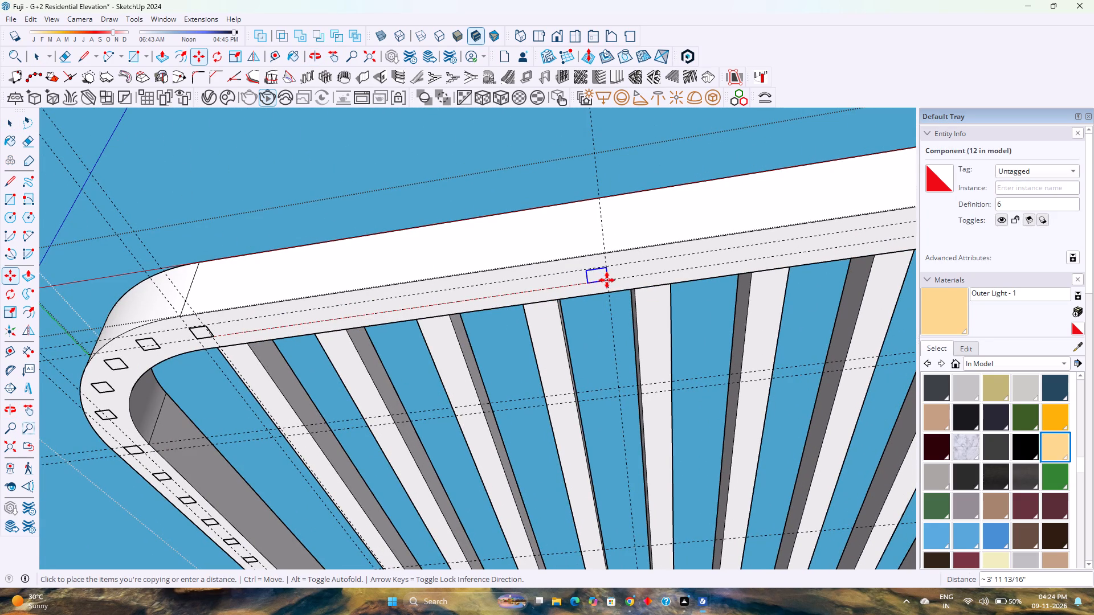
scroll(604, 280, up, 3)
key(space)
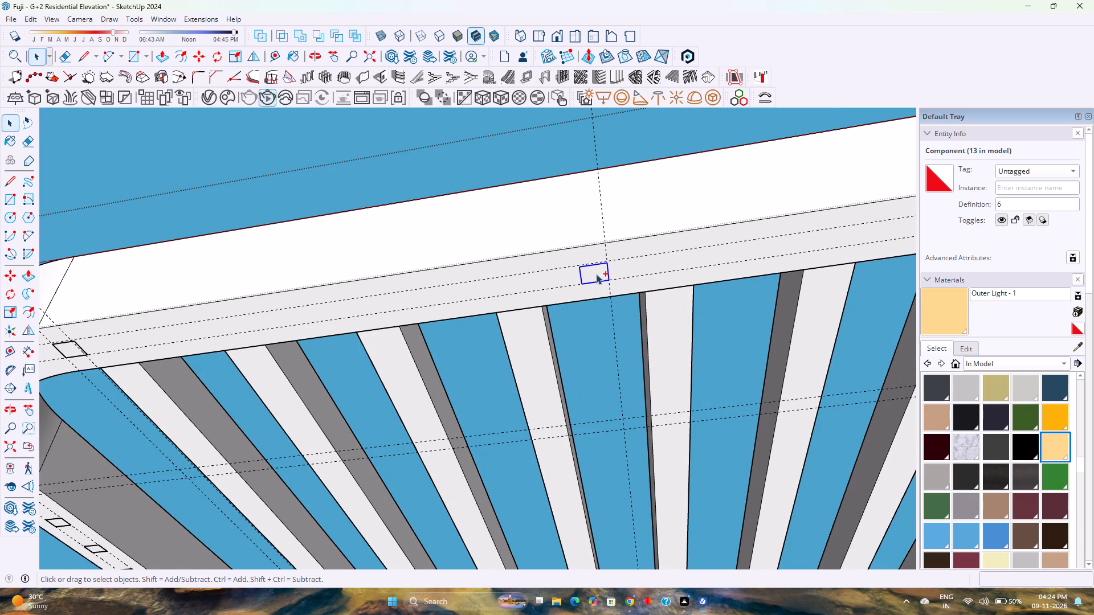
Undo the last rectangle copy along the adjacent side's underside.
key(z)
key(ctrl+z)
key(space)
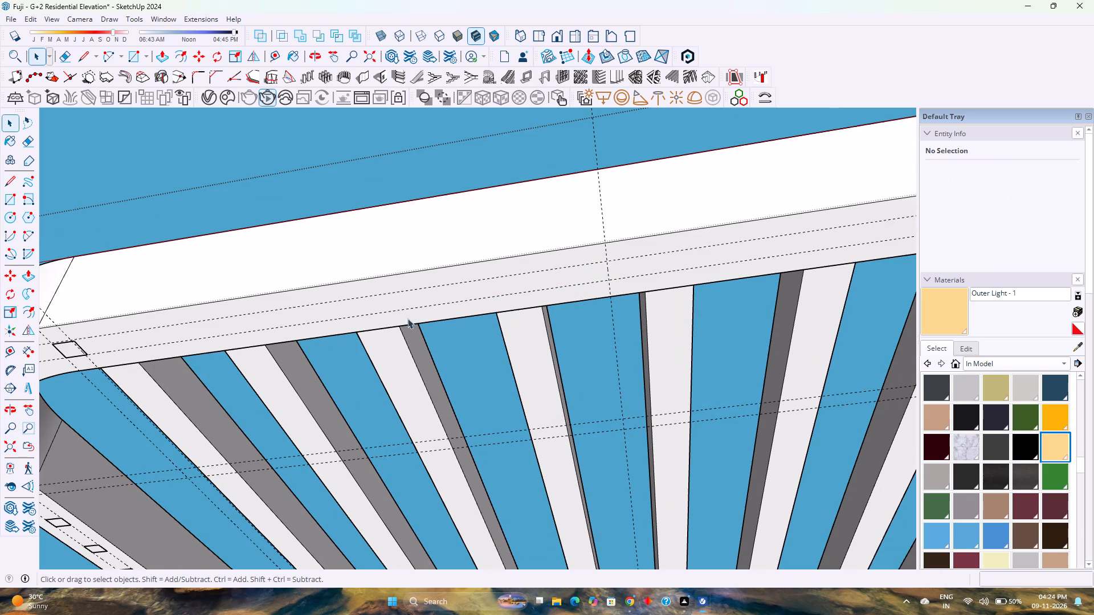
Recopy the corner's far-end rectangle about 3' 11 13/16" to the crossing guide, trying 8 equal divisions before settling on 6.
click(72, 353)
key(m)
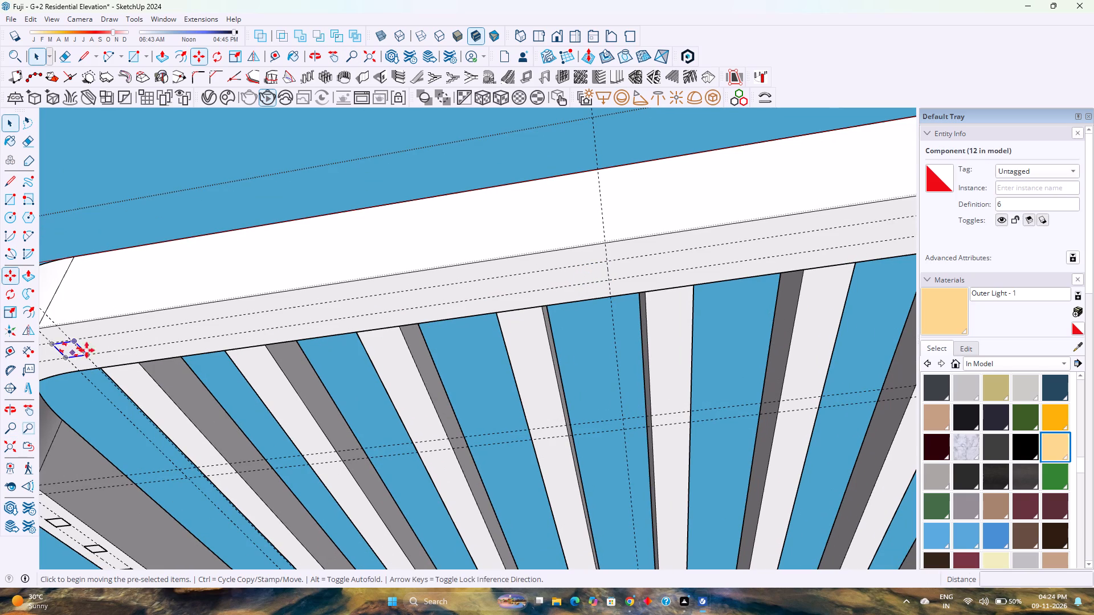
click(88, 354)
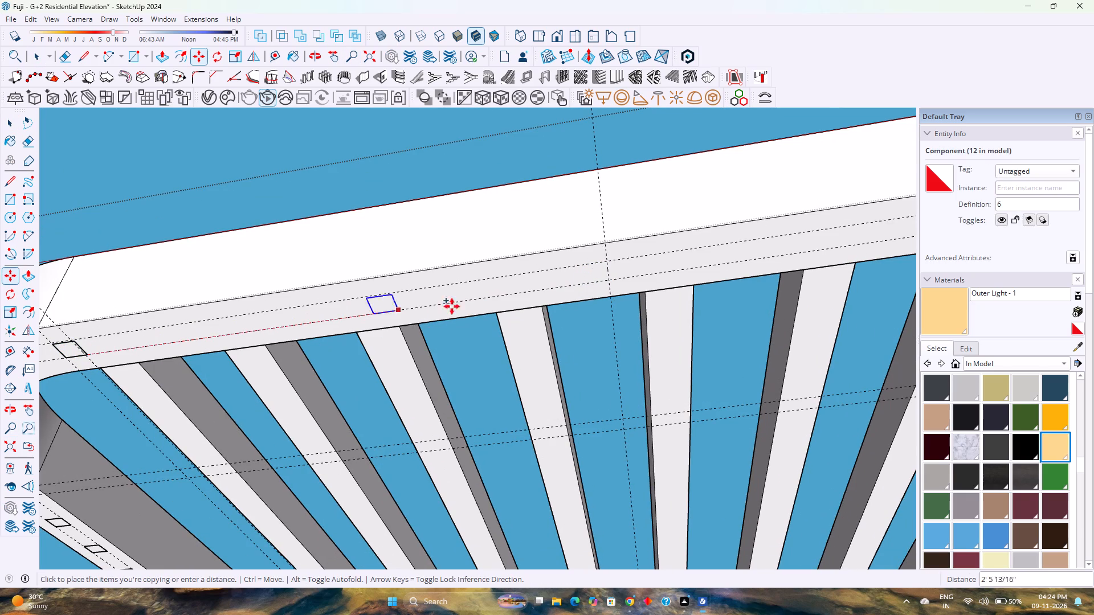
click(609, 278)
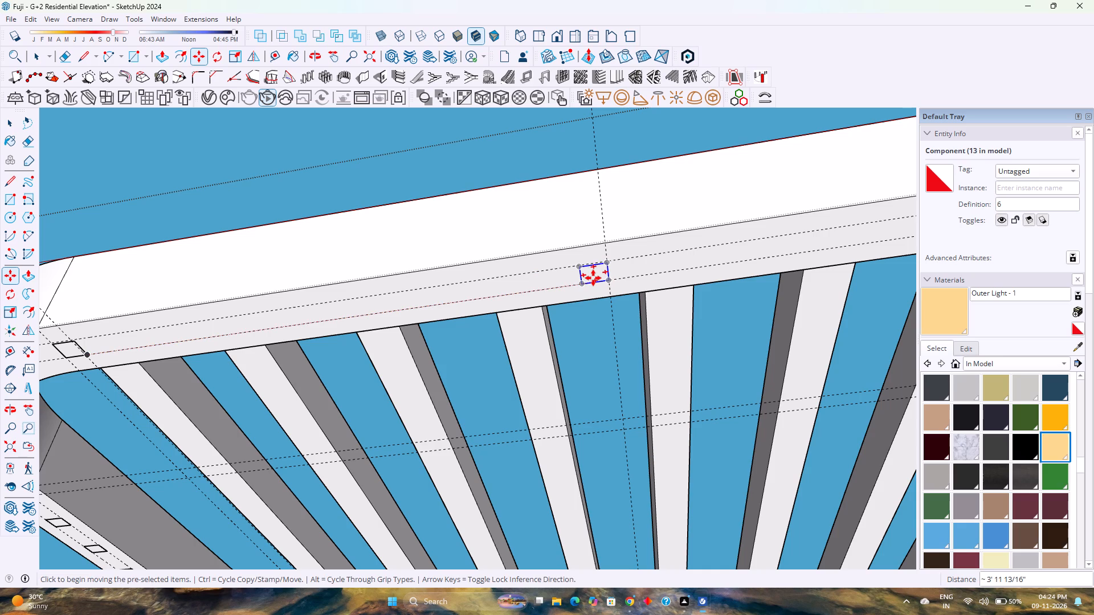
key(slash)
key(8)
key(Return)
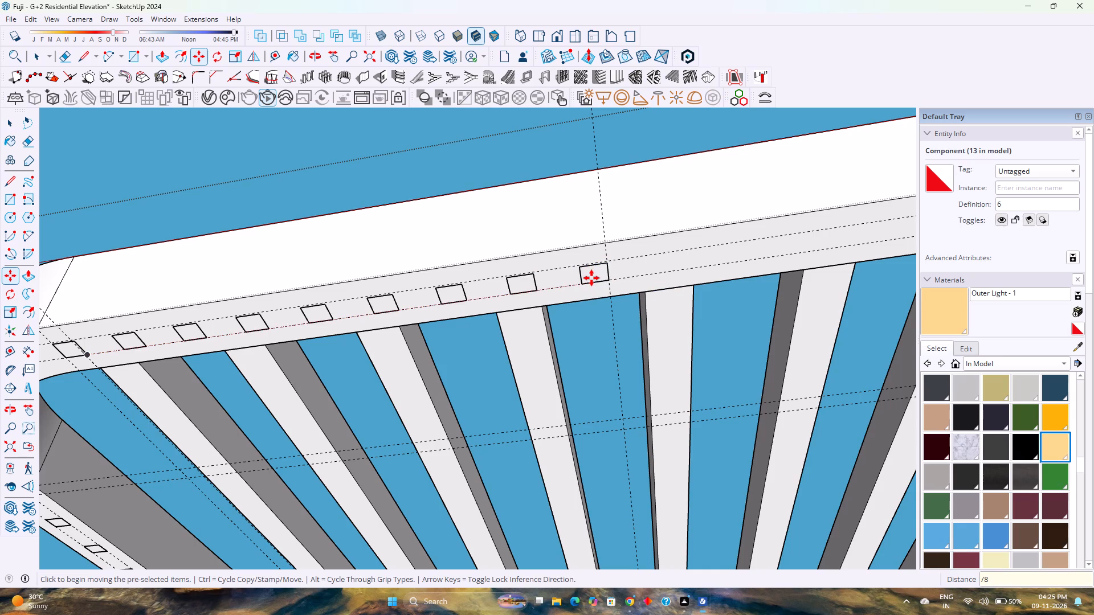
text(/6)
key(Return)
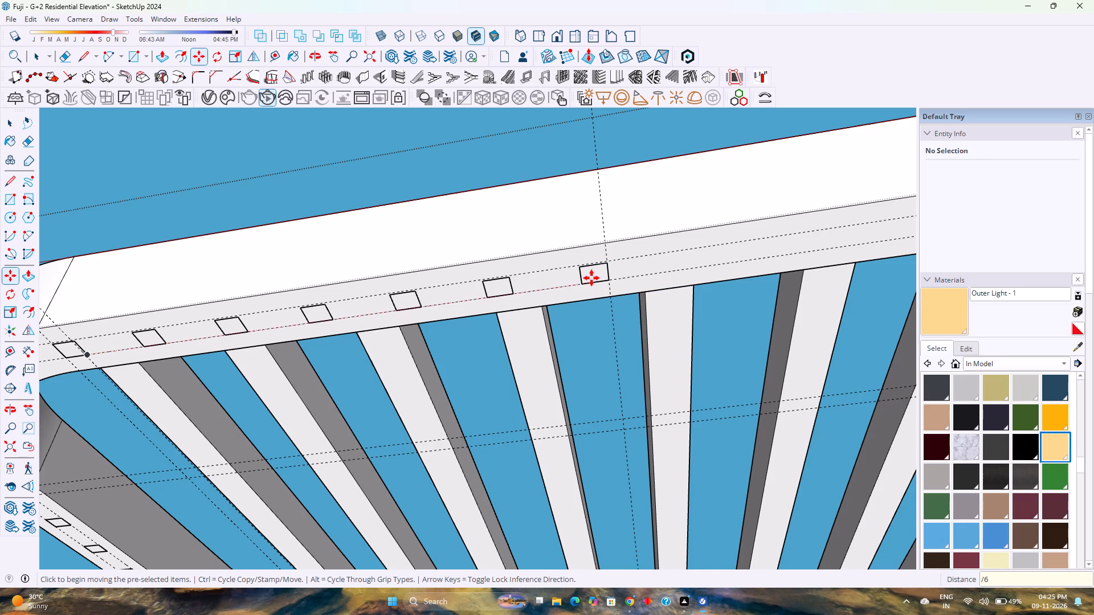
key(space)
Open the rectangle component at the guide crossing for editing and measure its outer long edge.
scroll(570, 319, down, 1)
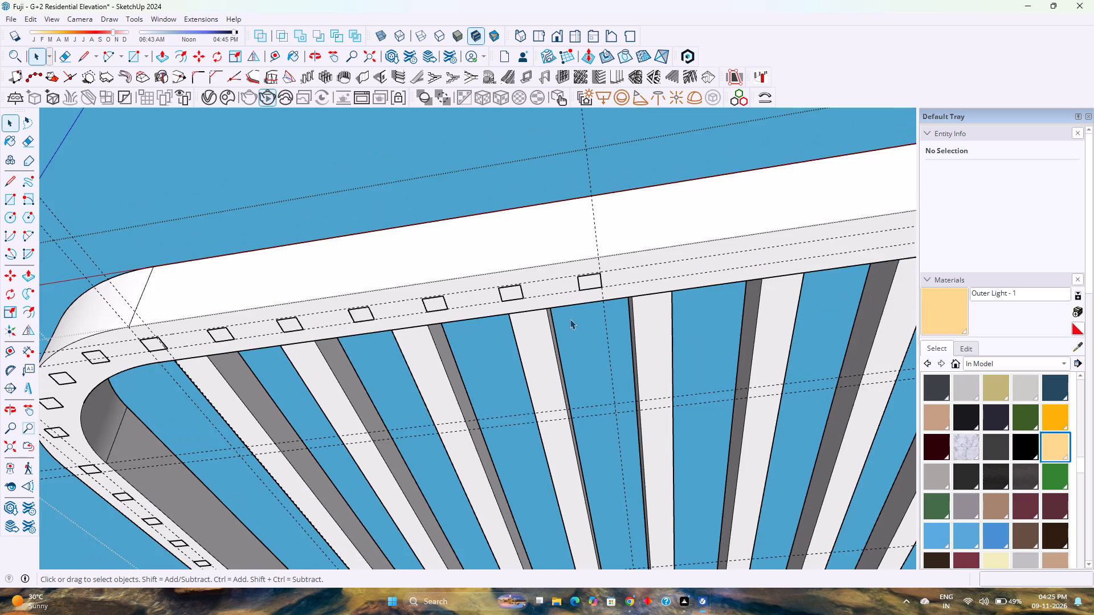
scroll(570, 319, down, 1)
double_click(586, 286)
scroll(586, 286, up, 14)
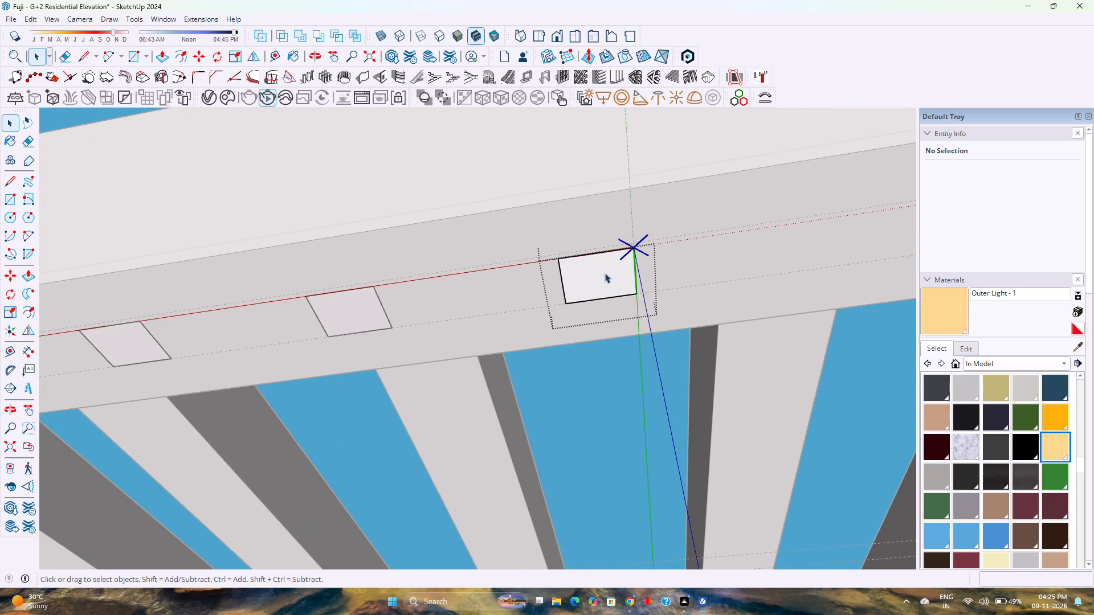
click(21, 348)
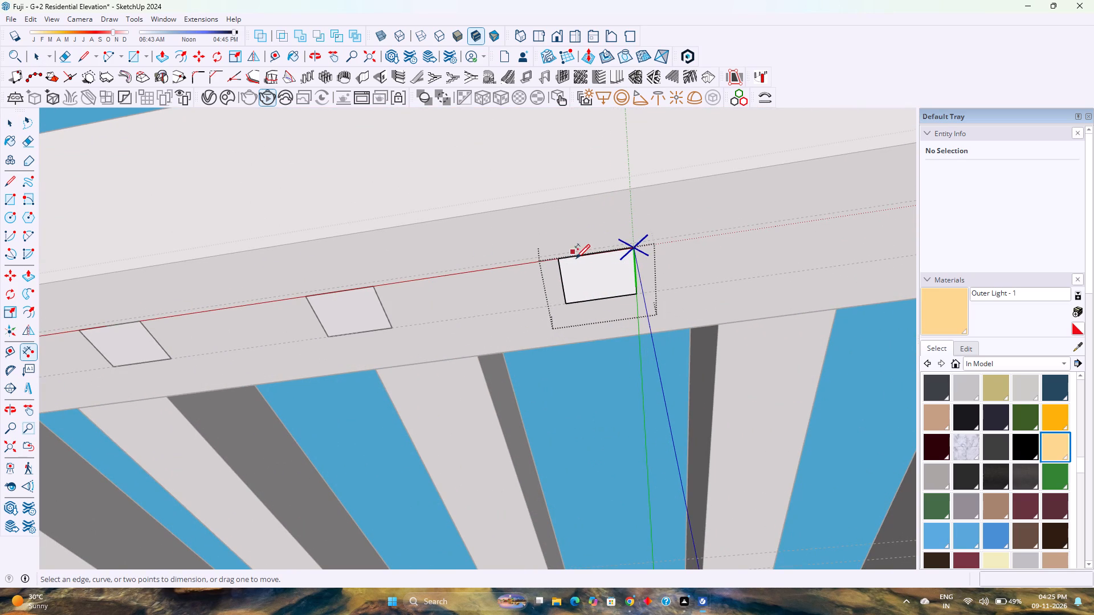
click(581, 257)
click(580, 256)
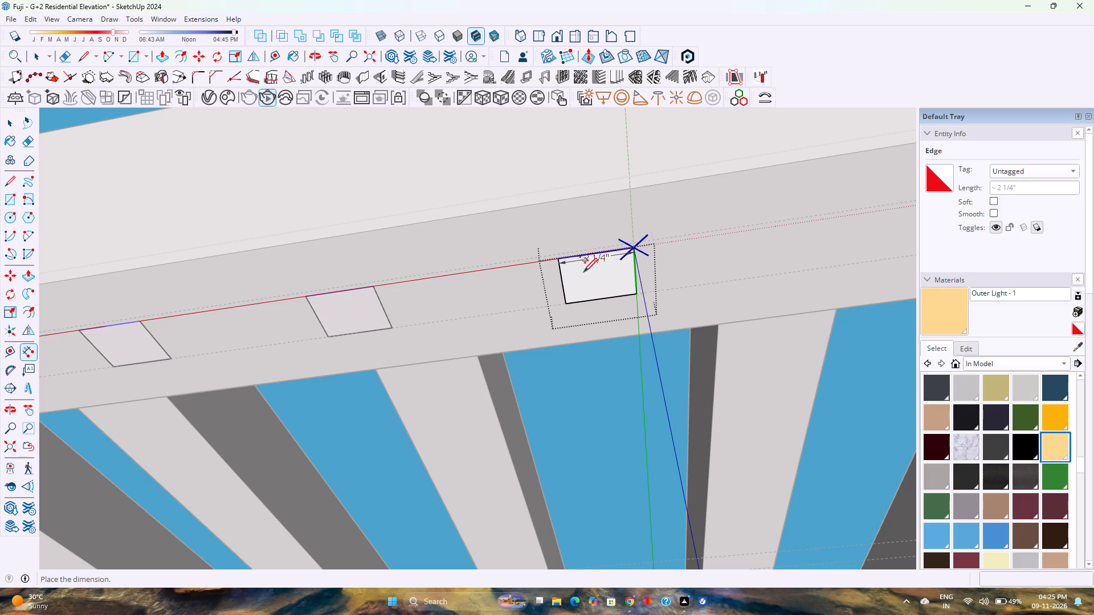
key(space)
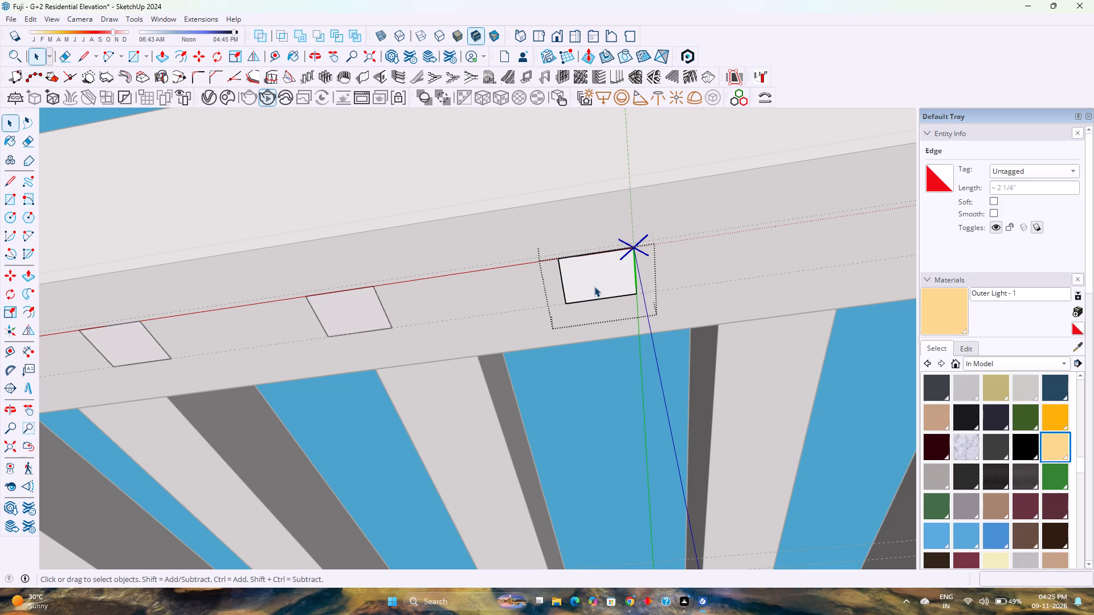
Push/Pull the rectangle's face 3" downward to form a block.
key(p)
click(597, 277)
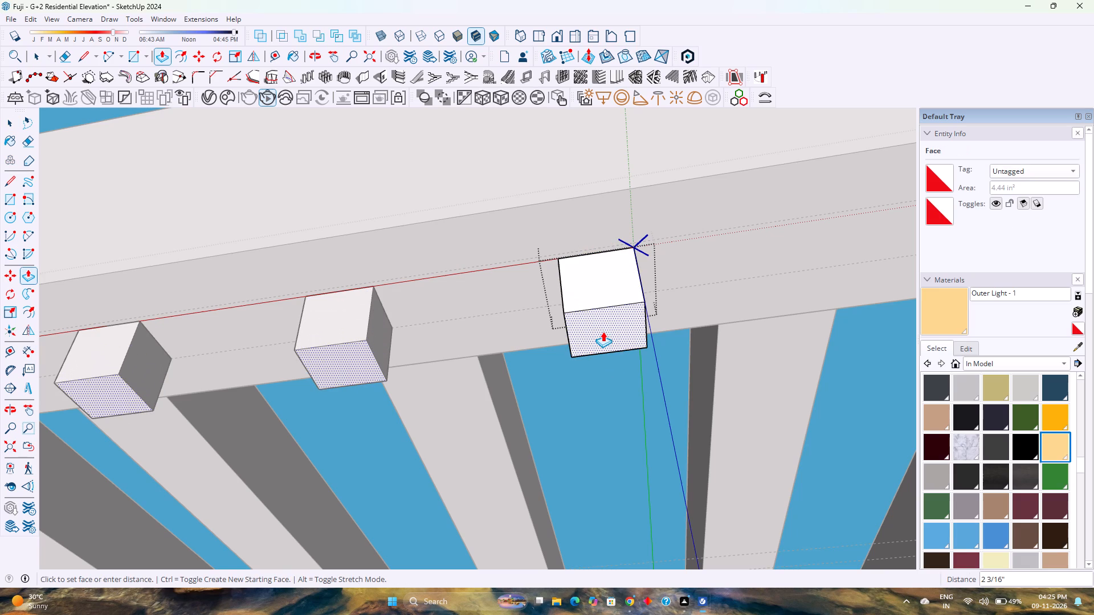
key(3)
key(Return)
Push the block's end face inward by 0.25" to narrow it.
scroll(632, 298, up, 1)
middle_drag(630, 297, 461, 372)
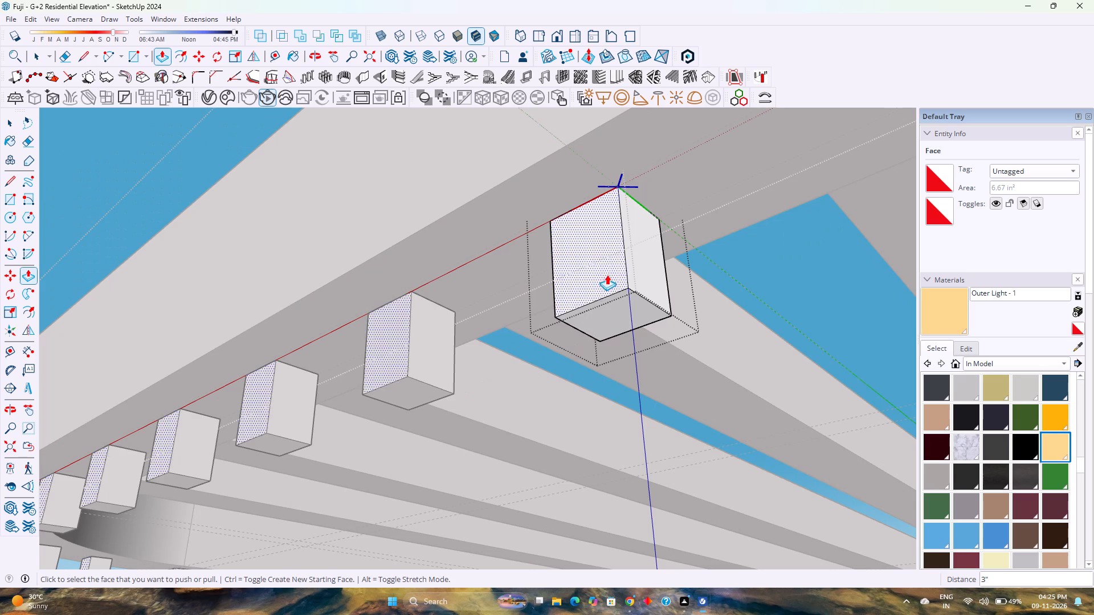
click(630, 253)
text(0.25)
key(Return)
Extend the block's bottom face downward about 7' 1/8" to the parapet, turning the blocks into full-height vertical fins.
middle_drag(561, 306, 640, 279)
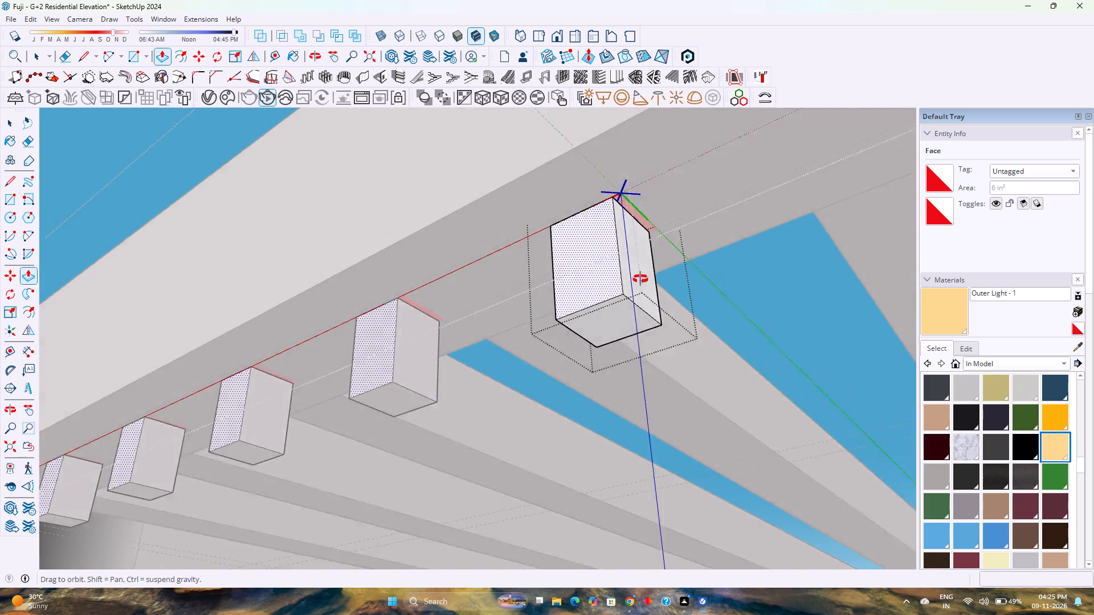
middle_drag(640, 279, 705, 268)
scroll(705, 266, down, 3)
middle_drag(586, 352, 610, 302)
click(641, 299)
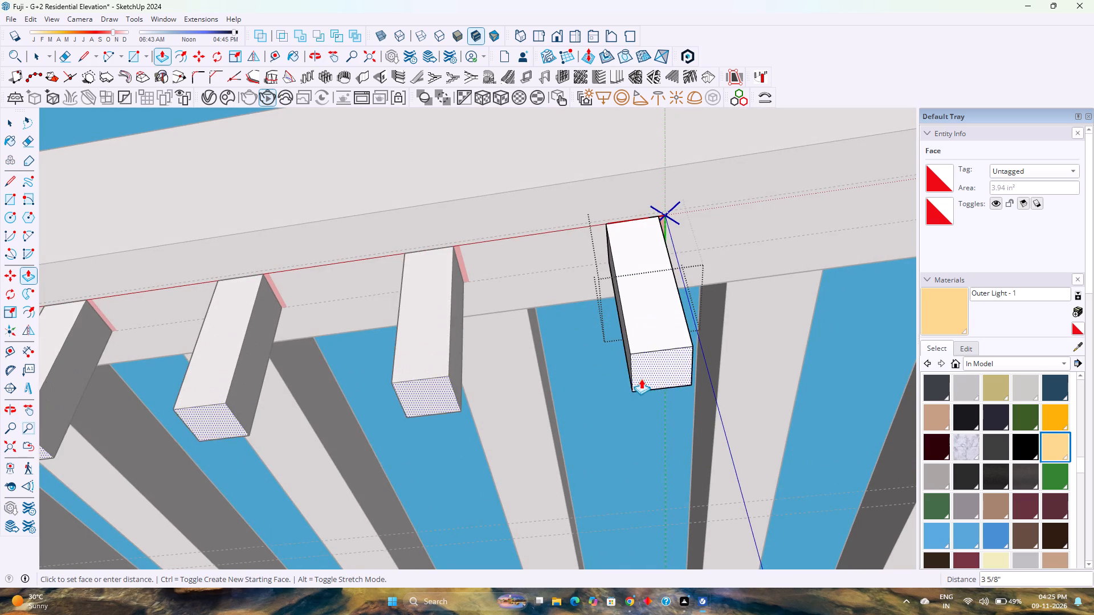
scroll(639, 379, down, 20)
scroll(639, 379, down, 9)
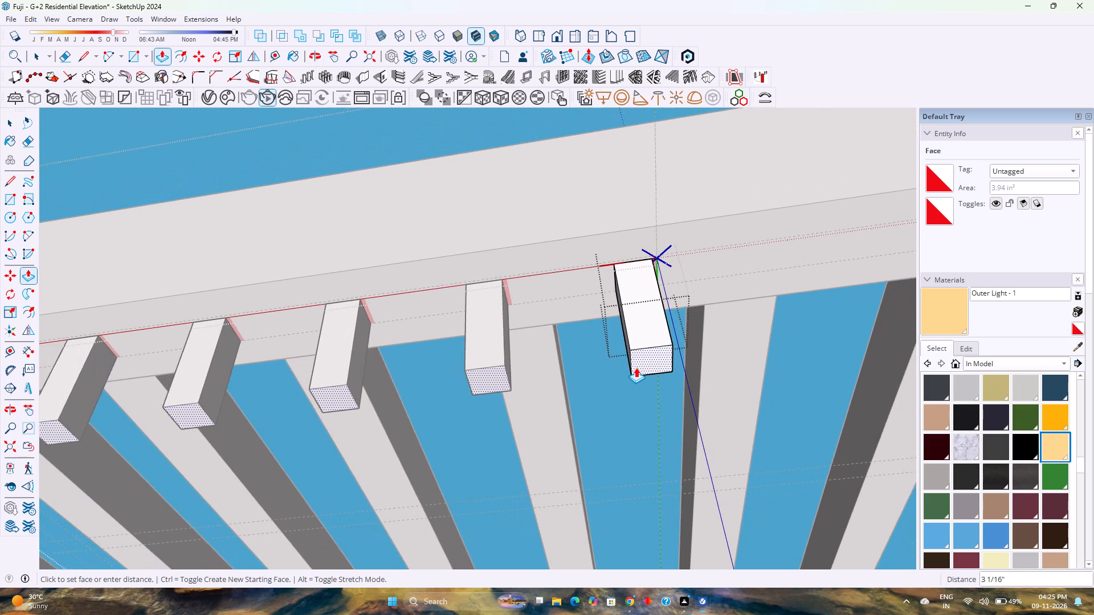
scroll(636, 367, down, 20)
scroll(636, 367, down, 9)
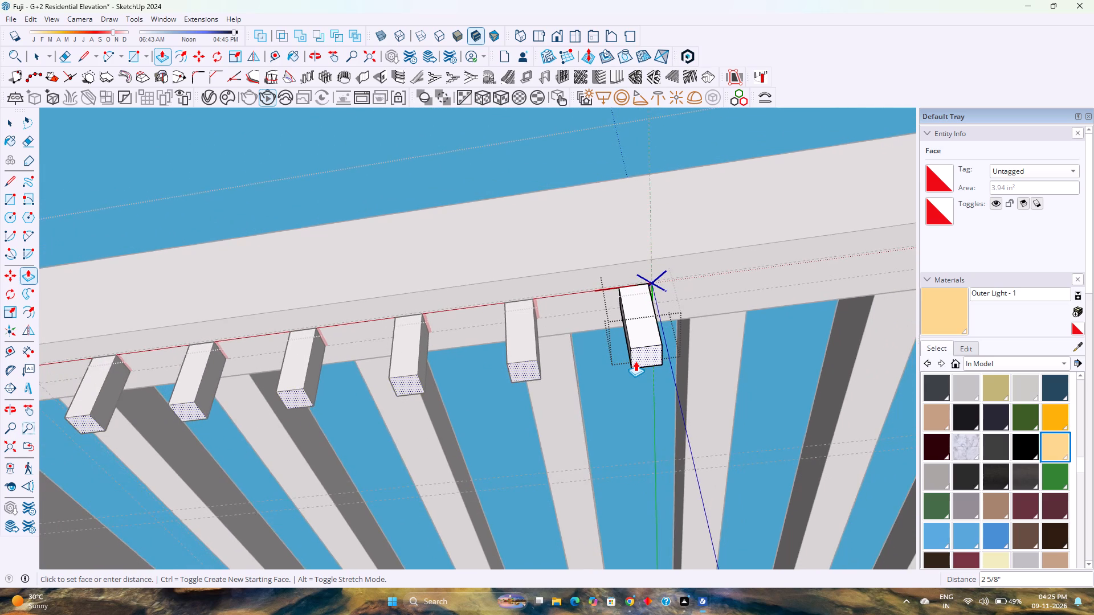
scroll(635, 361, down, 12)
middle_drag(628, 326, 677, 461)
scroll(652, 410, down, 7)
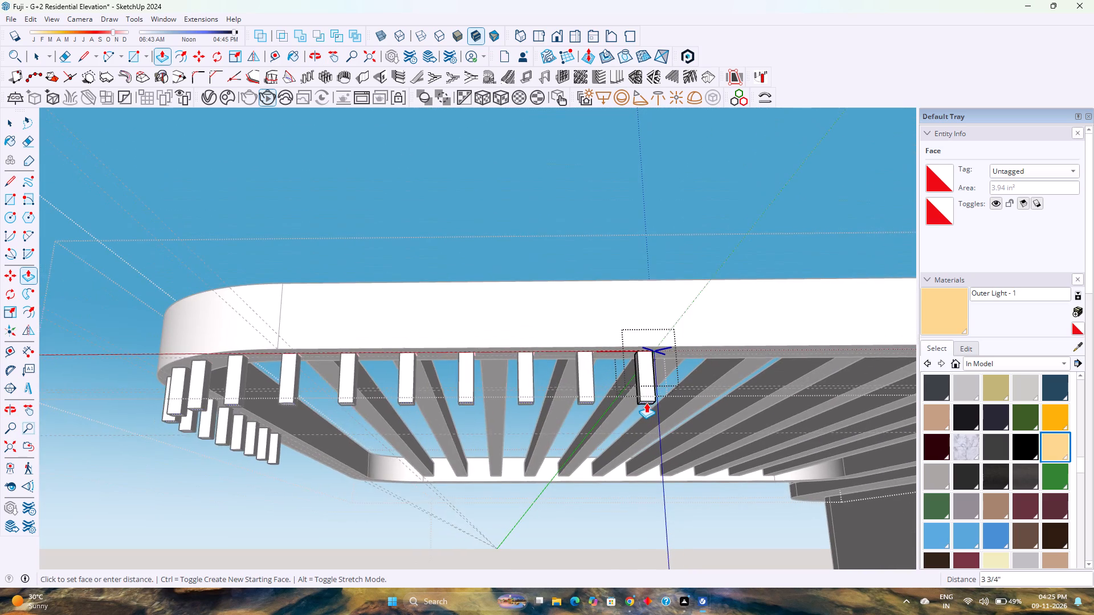
scroll(646, 403, down, 7)
shift+middle_drag(636, 412, 597, 331)
scroll(597, 313, down, 5)
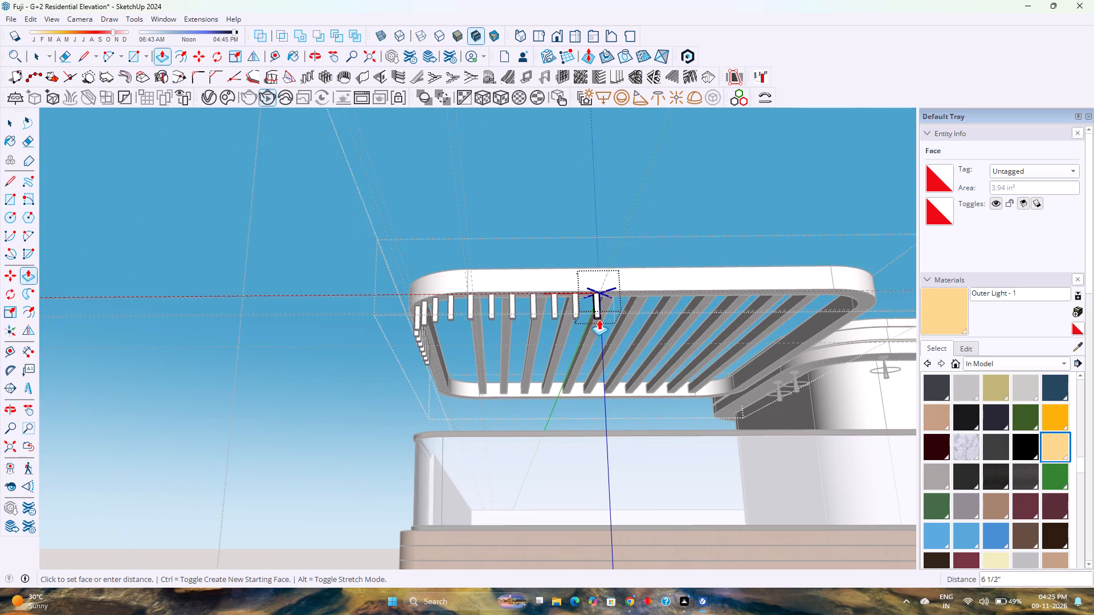
middle_drag(602, 325, 622, 451)
shift+middle_drag(601, 548, 571, 456)
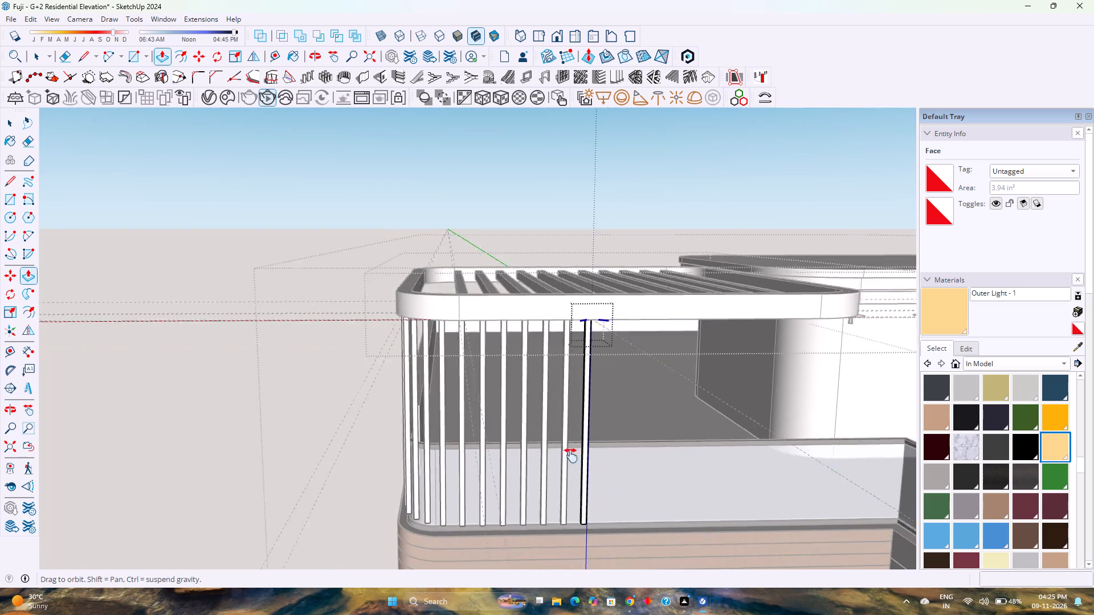
shift+middle_drag(571, 456, 569, 405)
scroll(566, 432, up, 2)
middle_drag(565, 432, 284, 554)
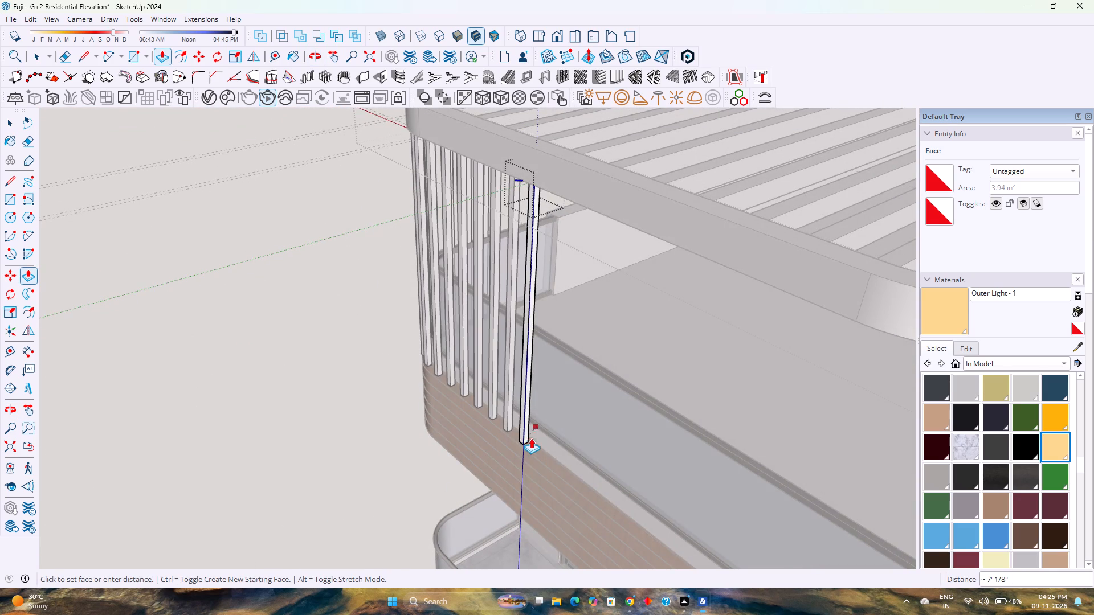
click(531, 442)
Examine the fin bases along the parapet and around the rounded corner, and finish editing the fin component.
scroll(501, 442, up, 3)
middle_drag(478, 442, 831, 436)
middle_click(834, 436)
scroll(329, 421, up, 1)
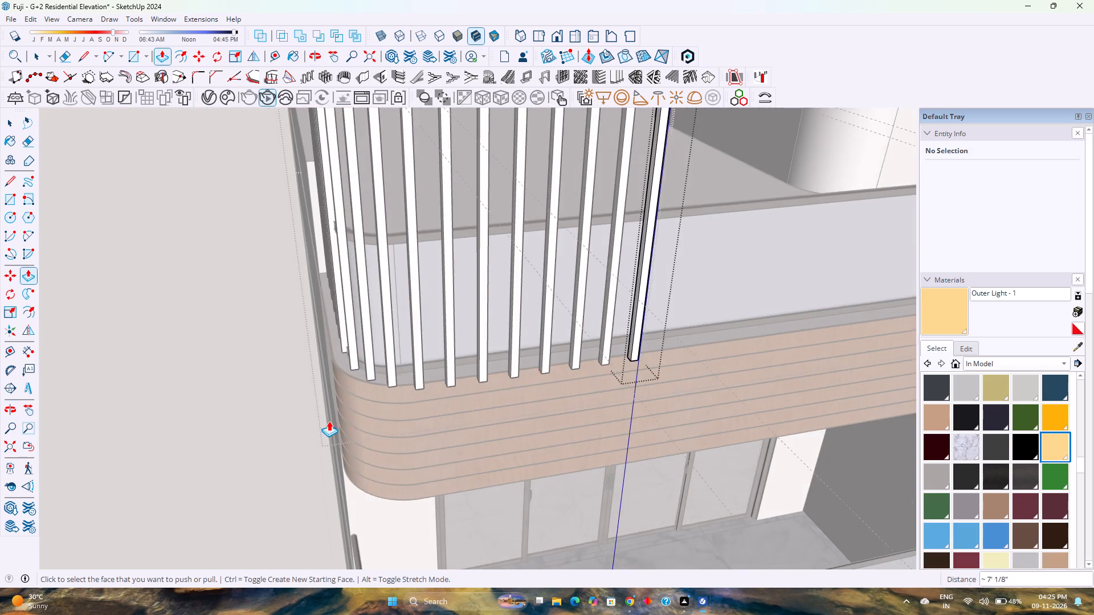
middle_drag(329, 421, 366, 421)
scroll(362, 419, down, 4)
scroll(500, 394, up, 3)
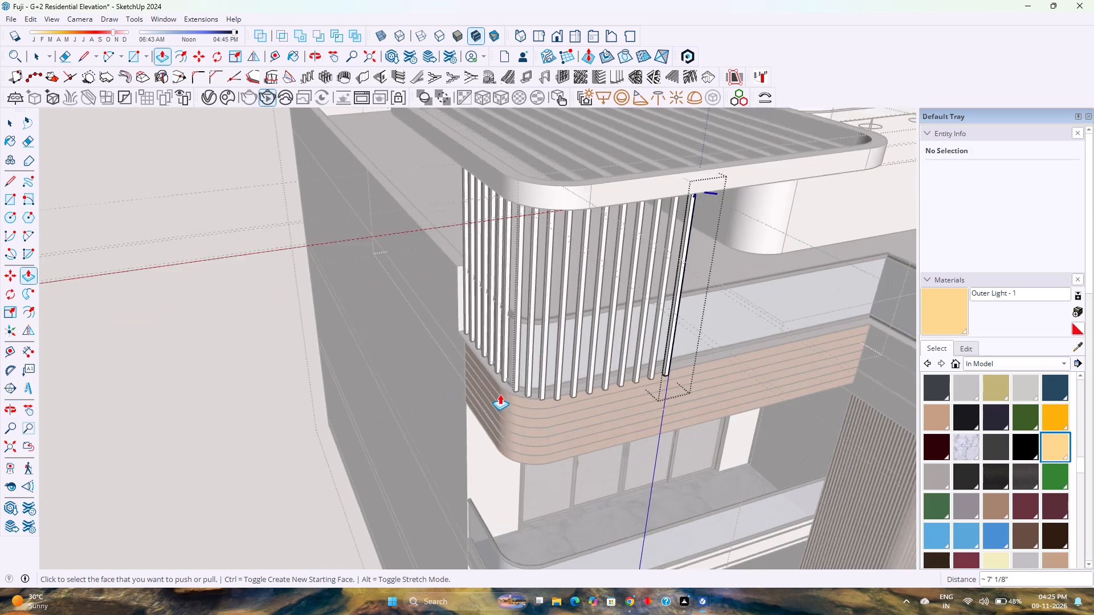
key(space)
key(Escape)
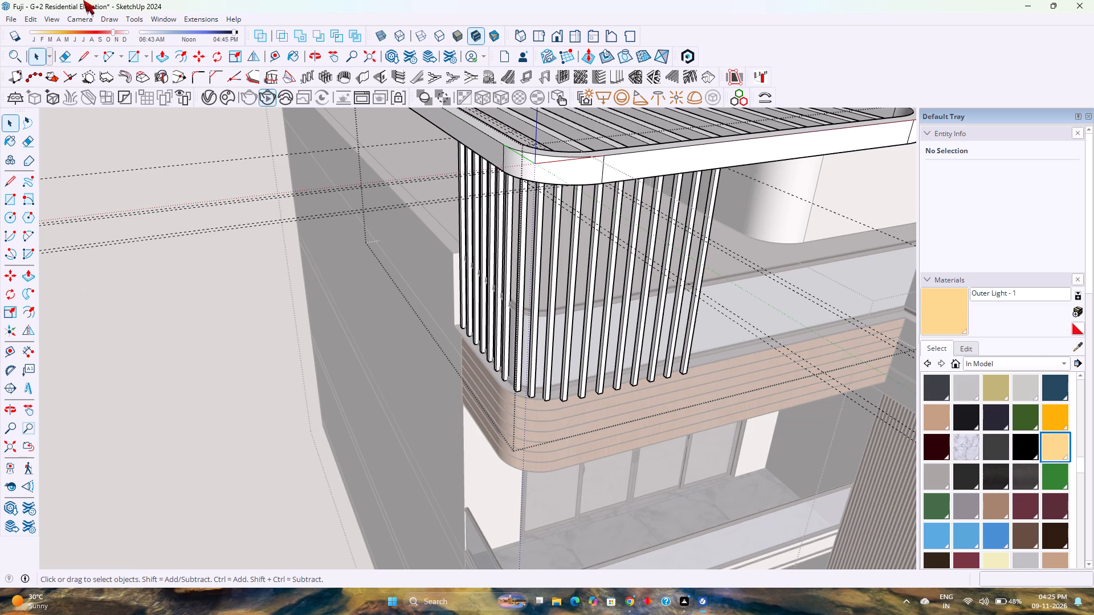
Delete all construction guides and leave the pergola group.
click(30, 18)
click(80, 129)
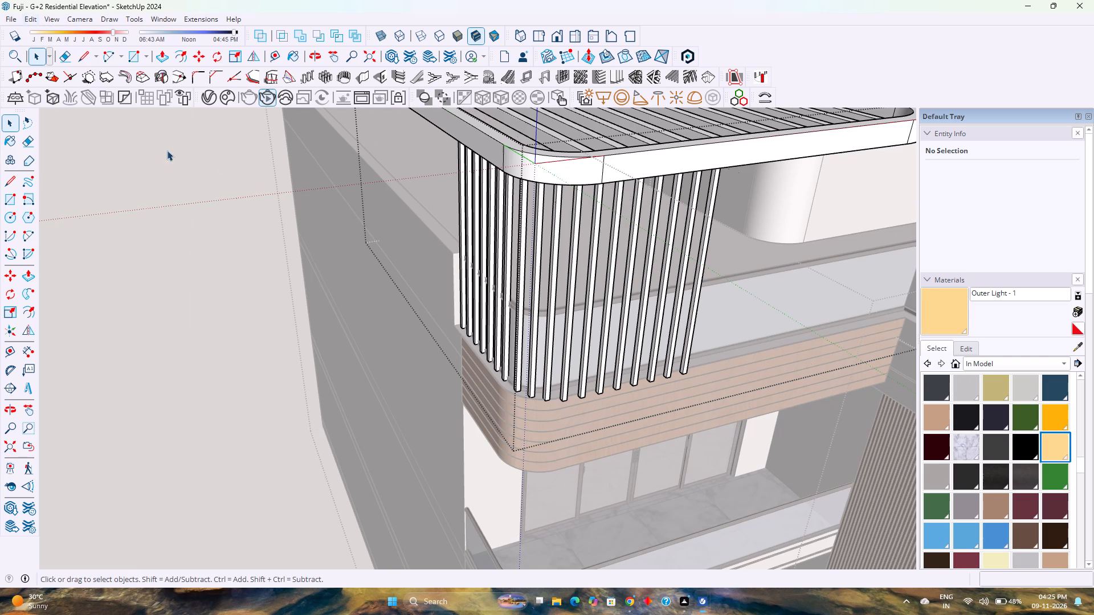
key(Escape)
Move the pergola group with its fins about 4 7/8" inward from the wood-clad face onto the white parapet top.
click(537, 158)
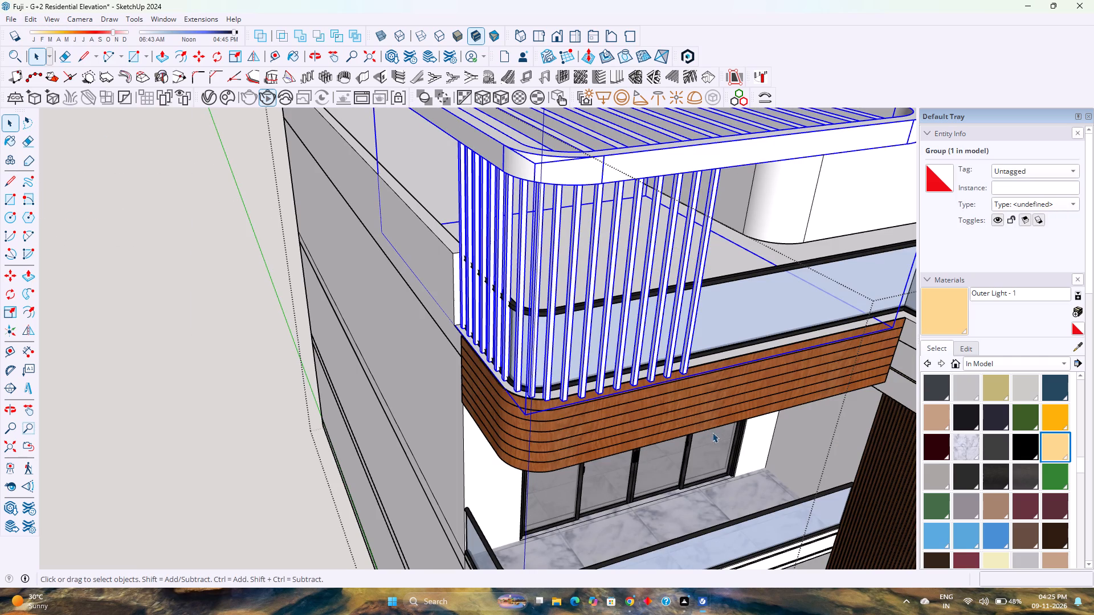
key(m)
scroll(679, 371, up, 18)
middle_drag(696, 372, 486, 434)
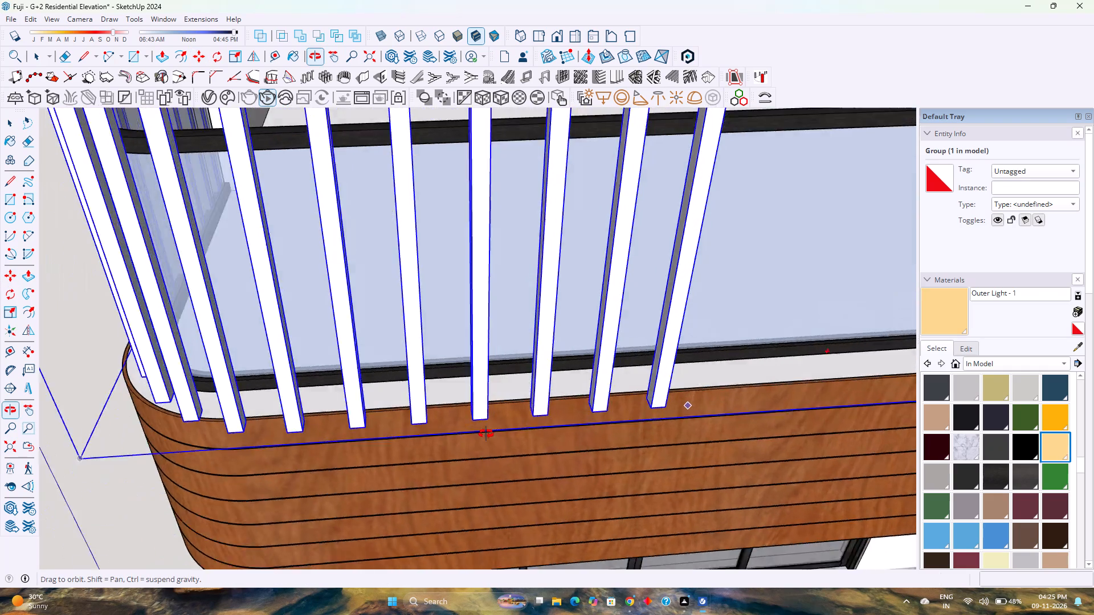
middle_drag(486, 434, 328, 438)
scroll(555, 499, up, 7)
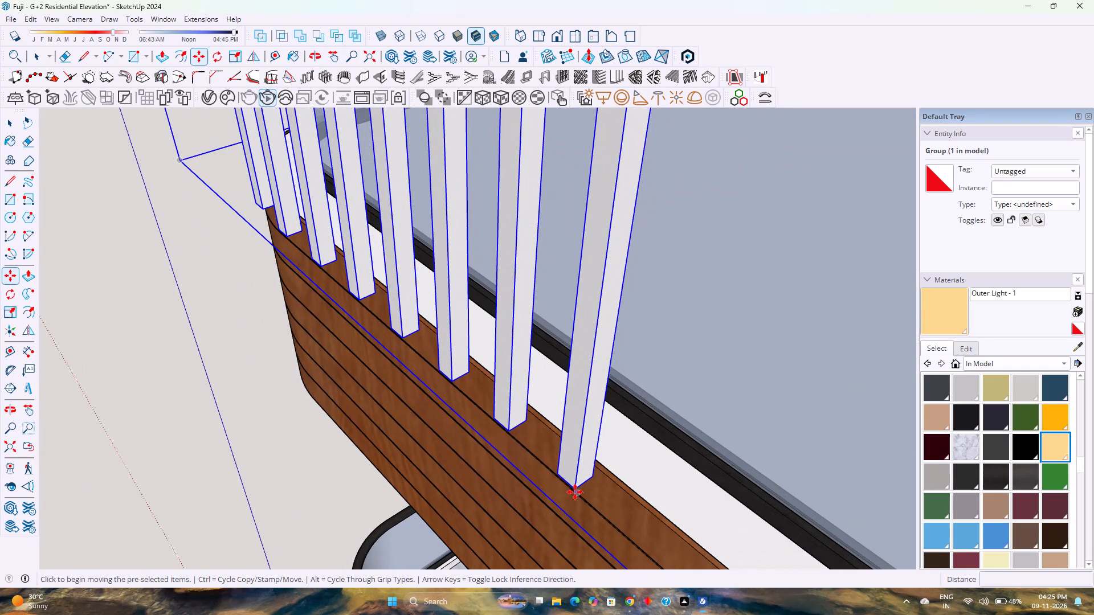
click(574, 491)
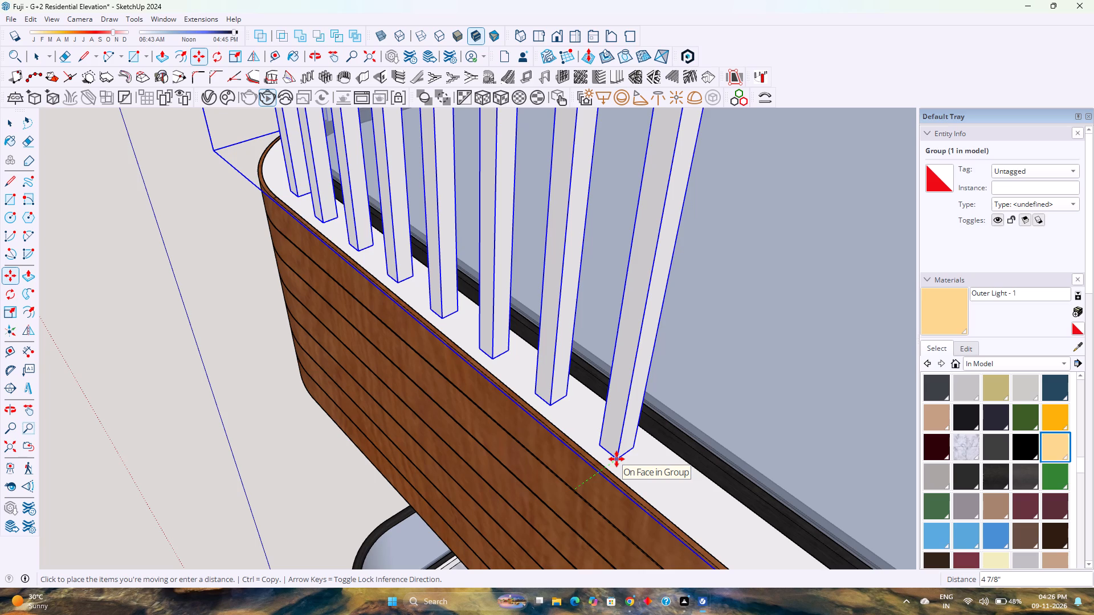
click(617, 459)
Move the pergola group about 2 3/8" outward at the short side, toward the parapet's outer edge.
scroll(458, 445, down, 5)
middle_drag(336, 433, 581, 415)
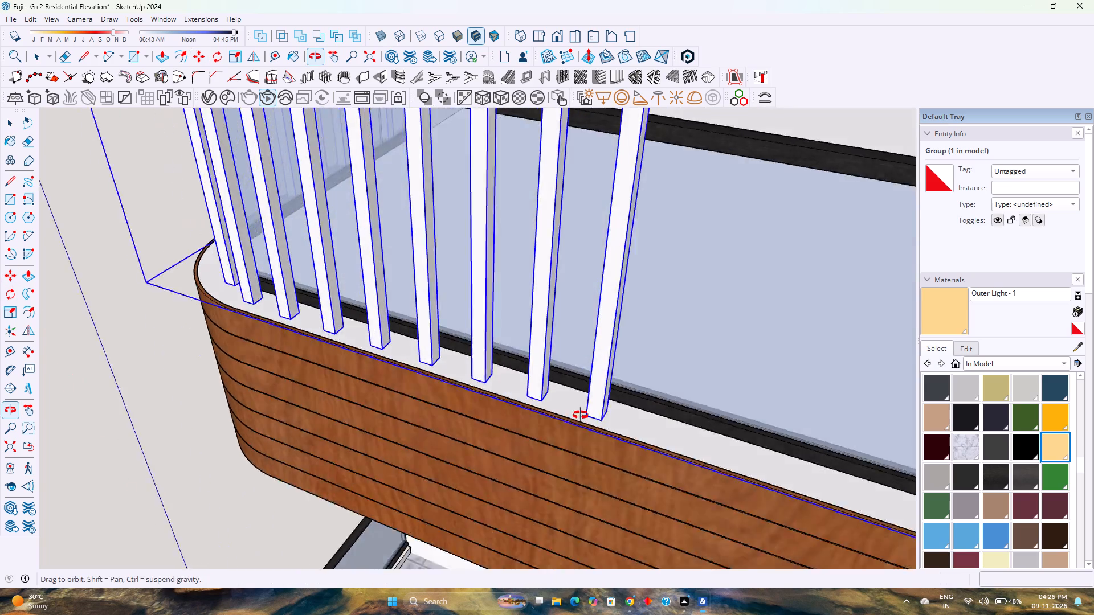
middle_drag(581, 415, 689, 409)
scroll(693, 407, down, 9)
scroll(235, 287, up, 1)
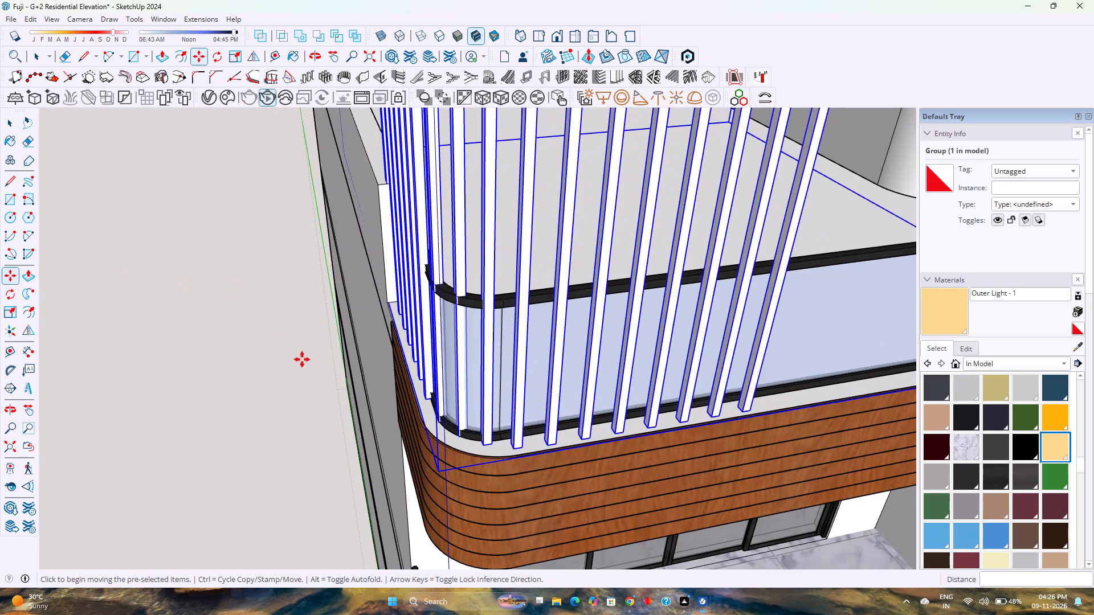
scroll(303, 360, up, 4)
scroll(390, 383, down, 3)
scroll(540, 294, up, 8)
click(528, 298)
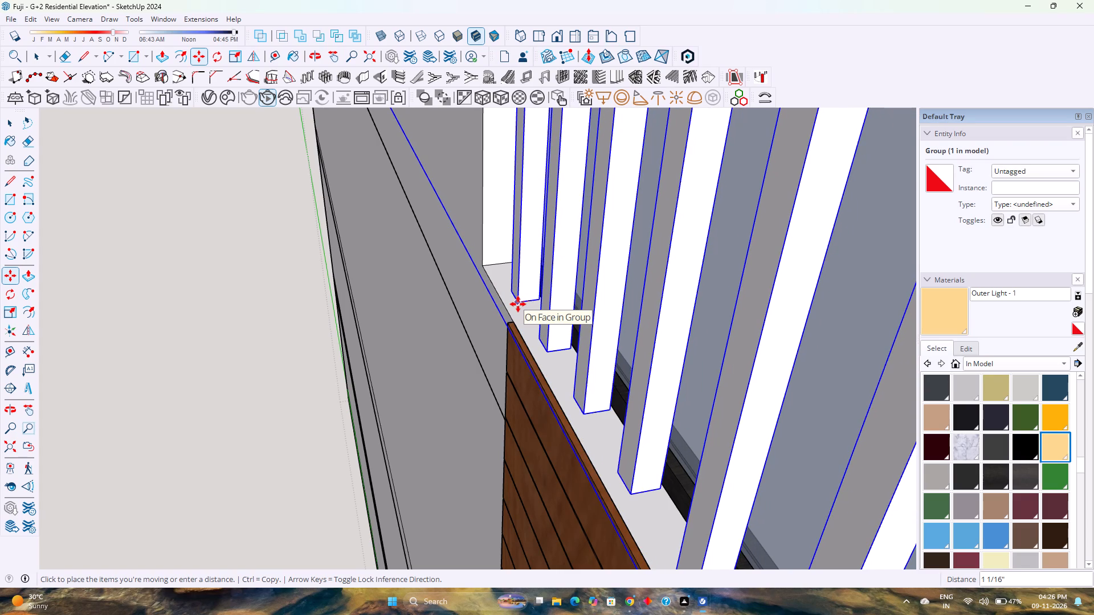
click(508, 310)
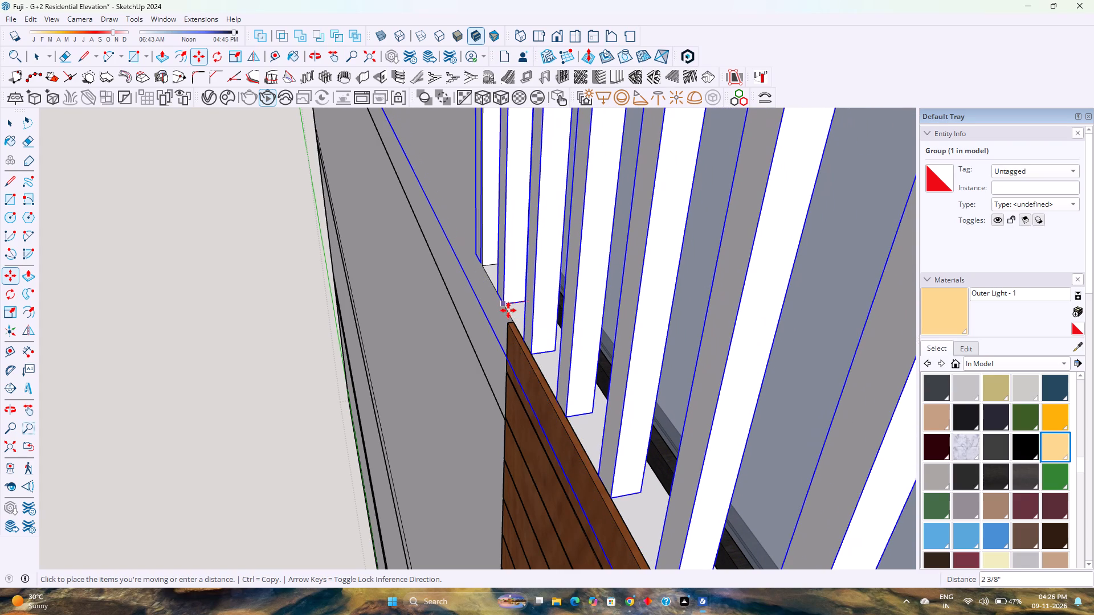
Move the pergola group about 1 1/16" inward from the parapet's outer edge.
click(504, 306)
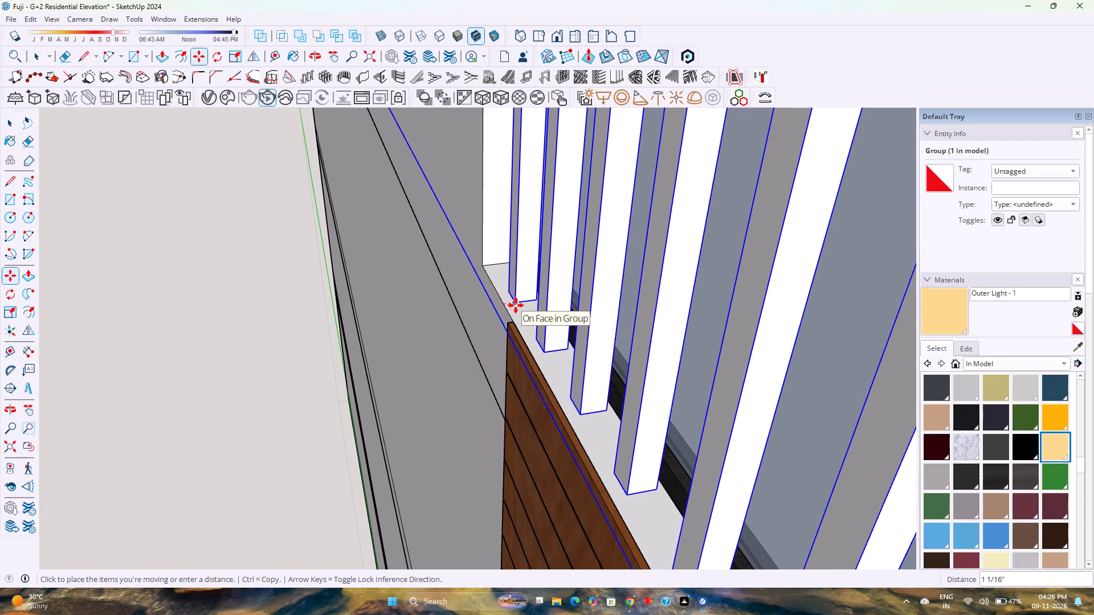
click(515, 305)
Scale the pergola group with its fins by 1.001 along both the red and green axes.
scroll(497, 305, down, 5)
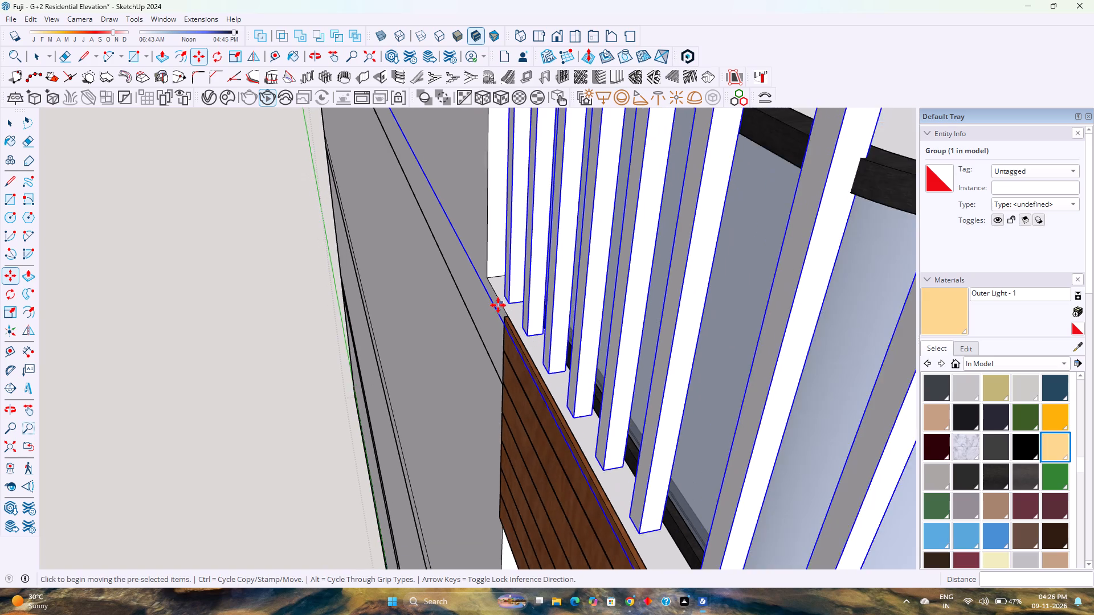
scroll(498, 305, down, 7)
scroll(575, 375, down, 4)
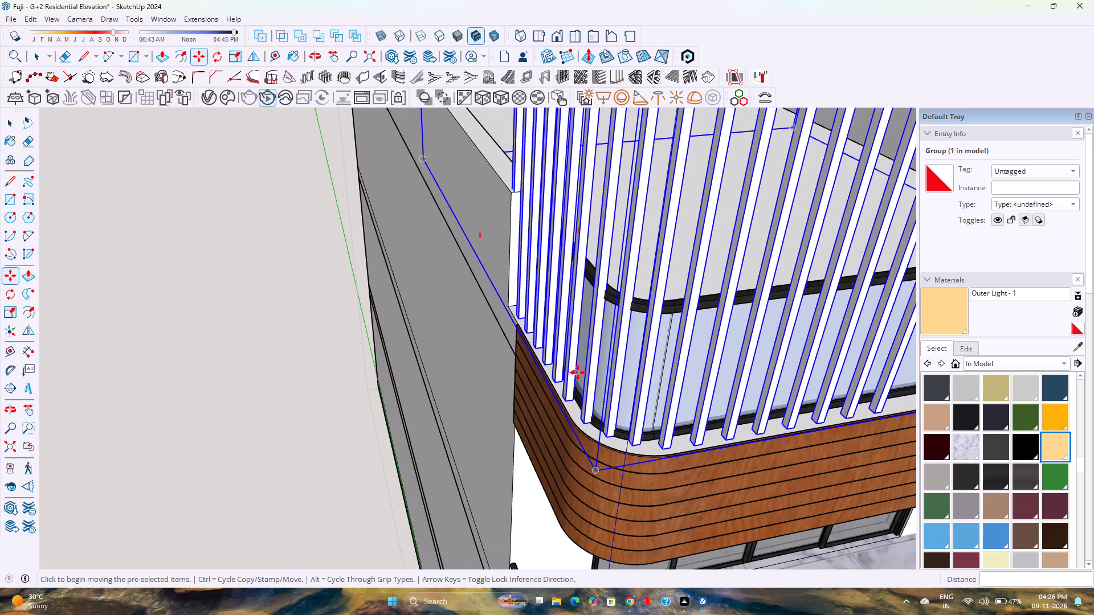
key(s)
scroll(595, 360, down, 2)
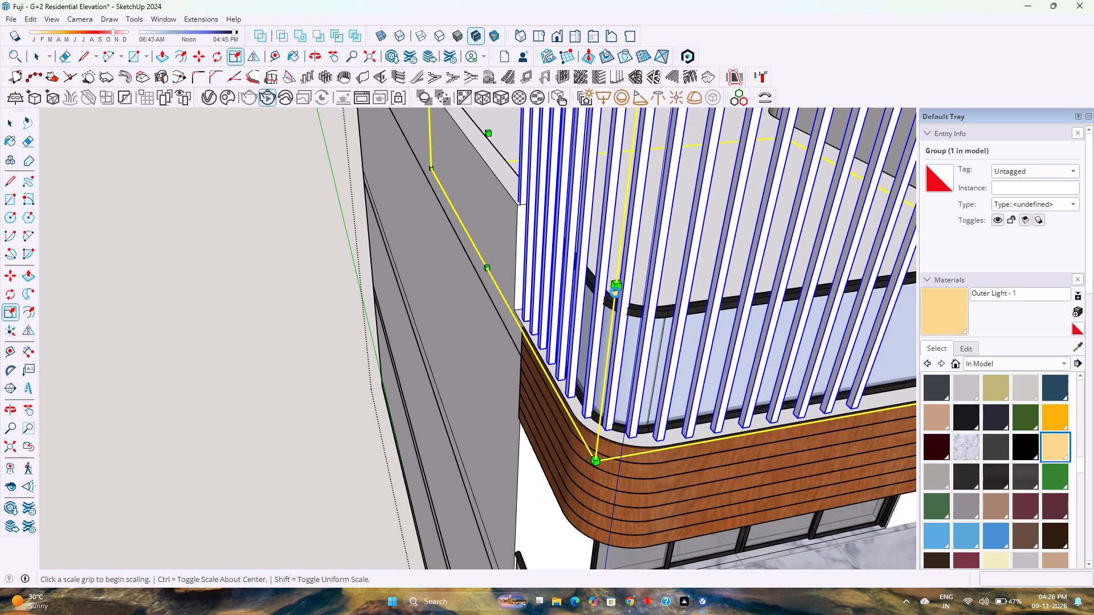
triple_click(834, 73)
click(834, 73)
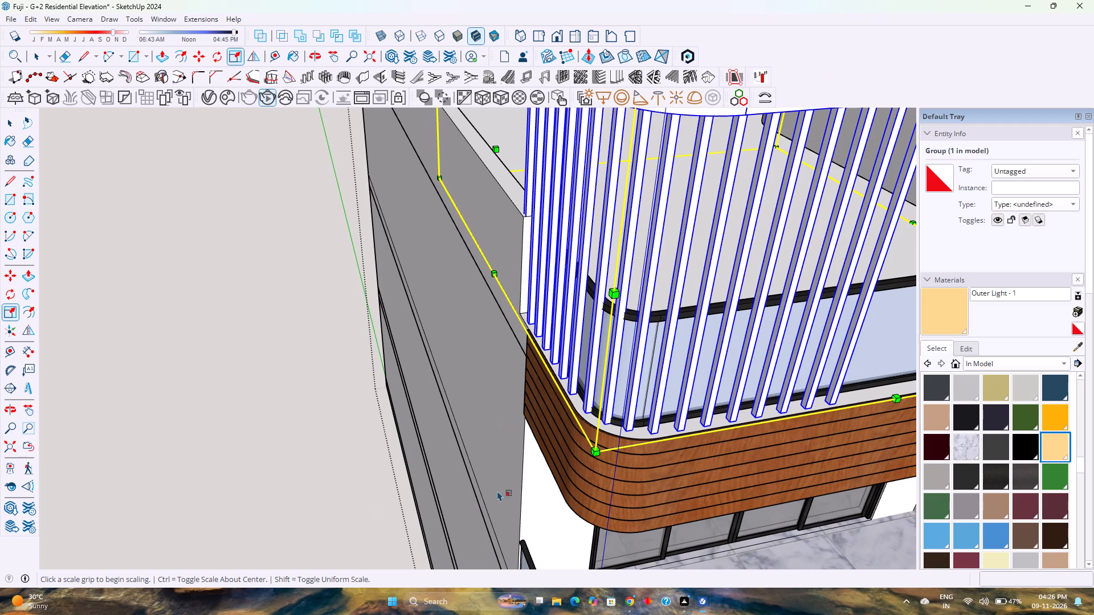
scroll(582, 438, down, 4)
scroll(581, 438, up, 3)
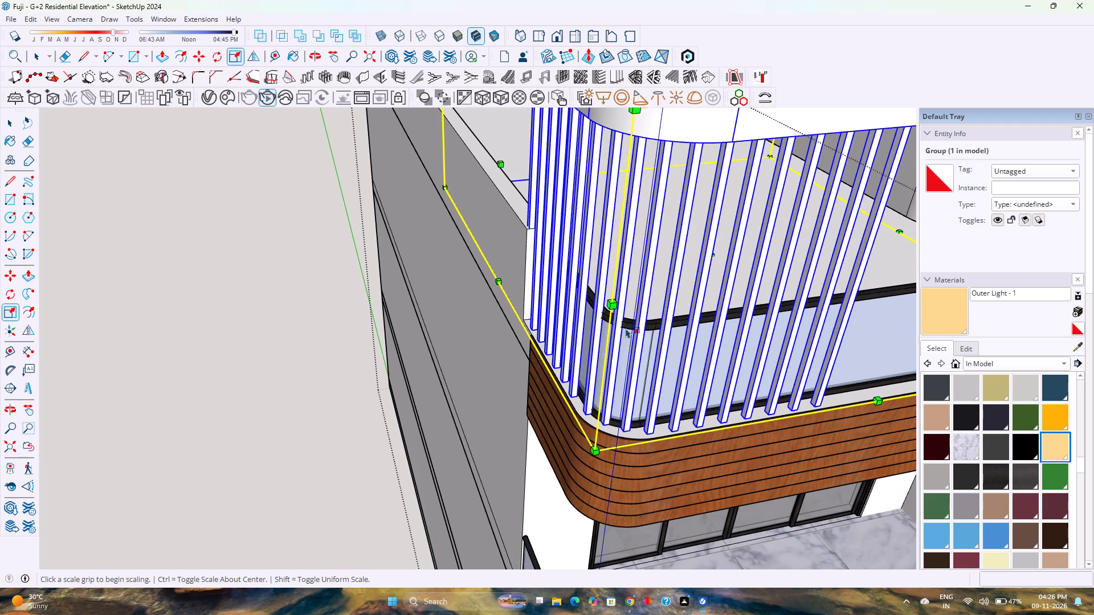
click(609, 305)
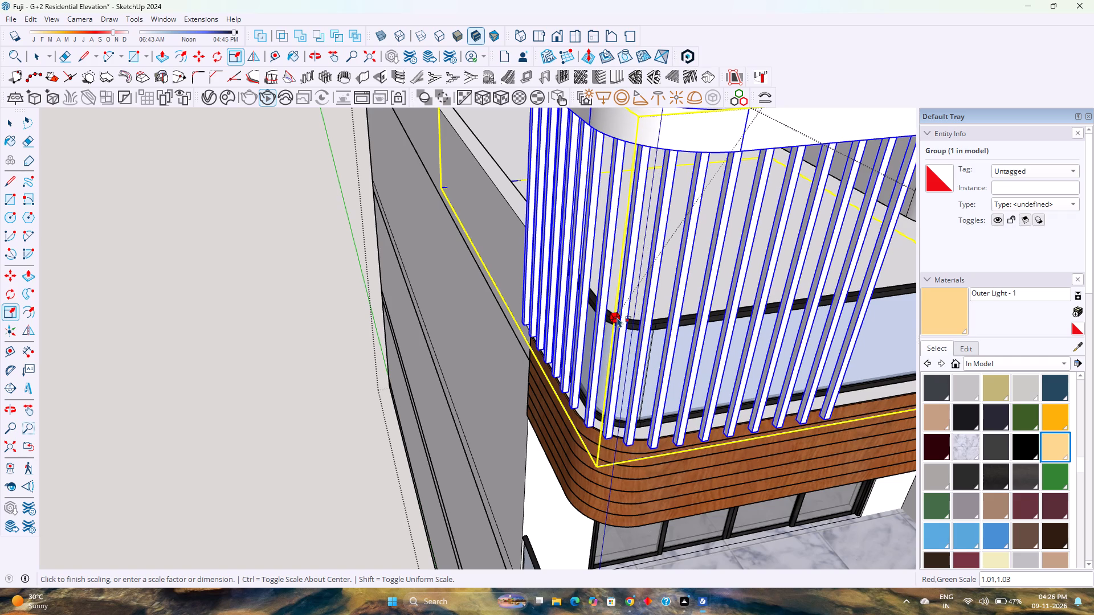
scroll(617, 317, up, 10)
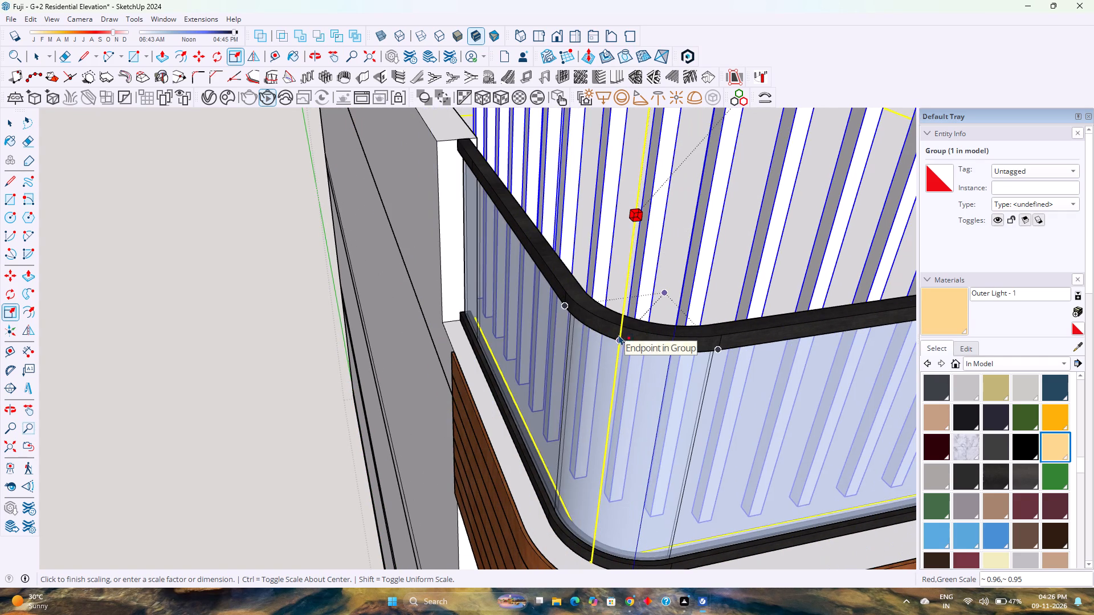
scroll(591, 395, down, 5)
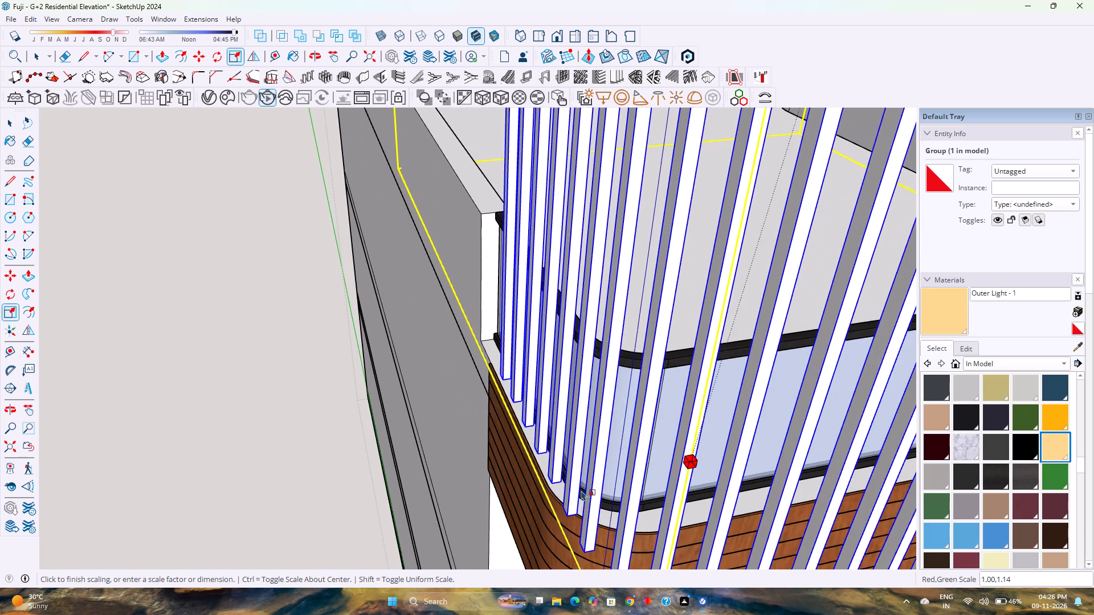
scroll(568, 500, down, 3)
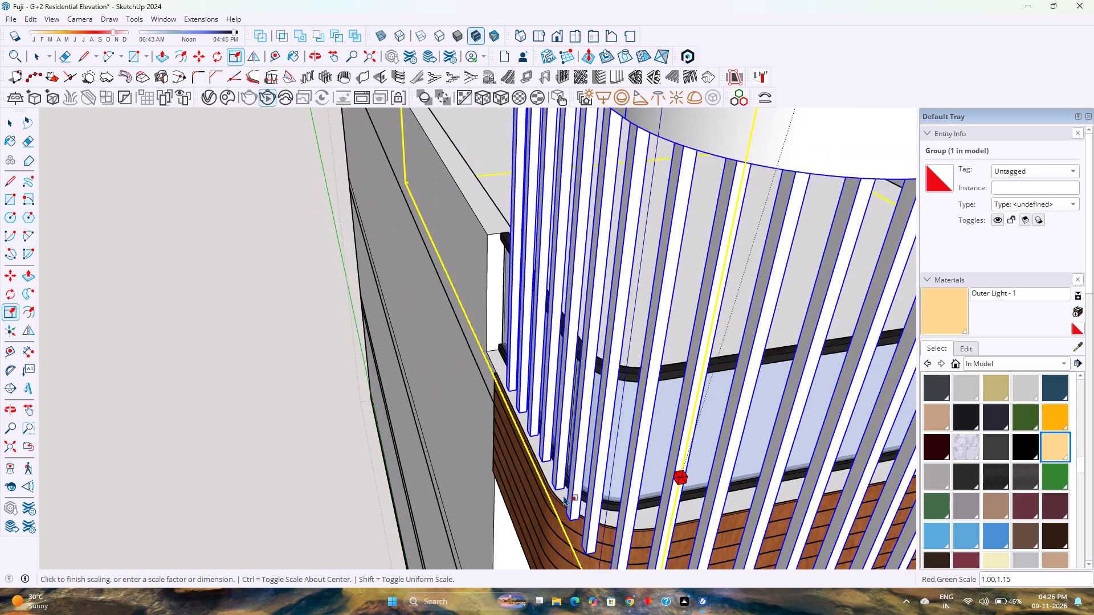
scroll(564, 495, down, 4)
scroll(554, 479, up, 4)
scroll(552, 478, down, 4)
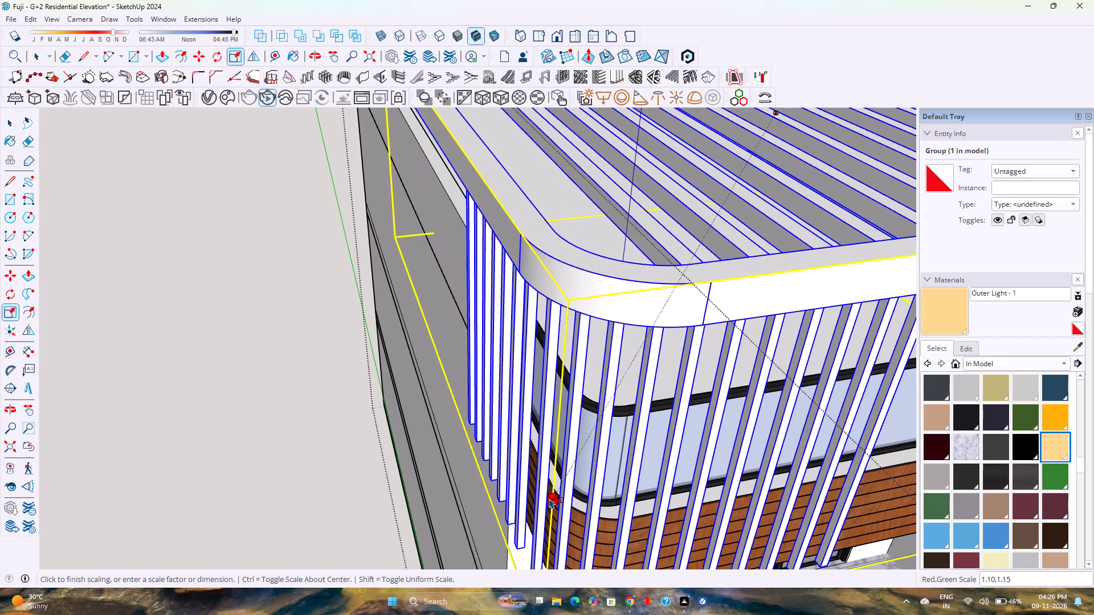
scroll(571, 466, down, 7)
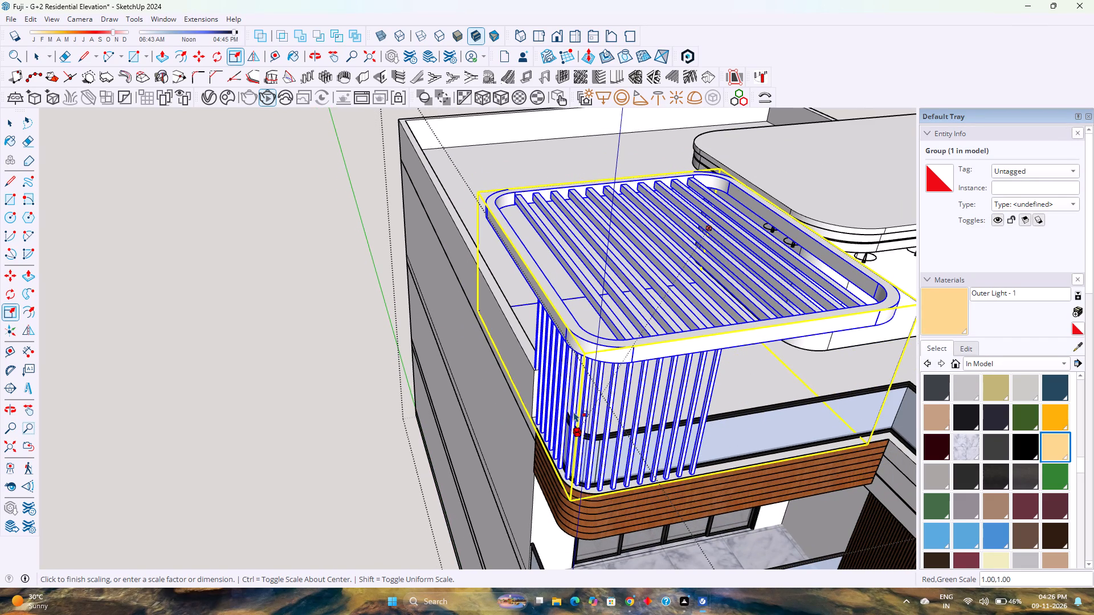
text(1.001,)
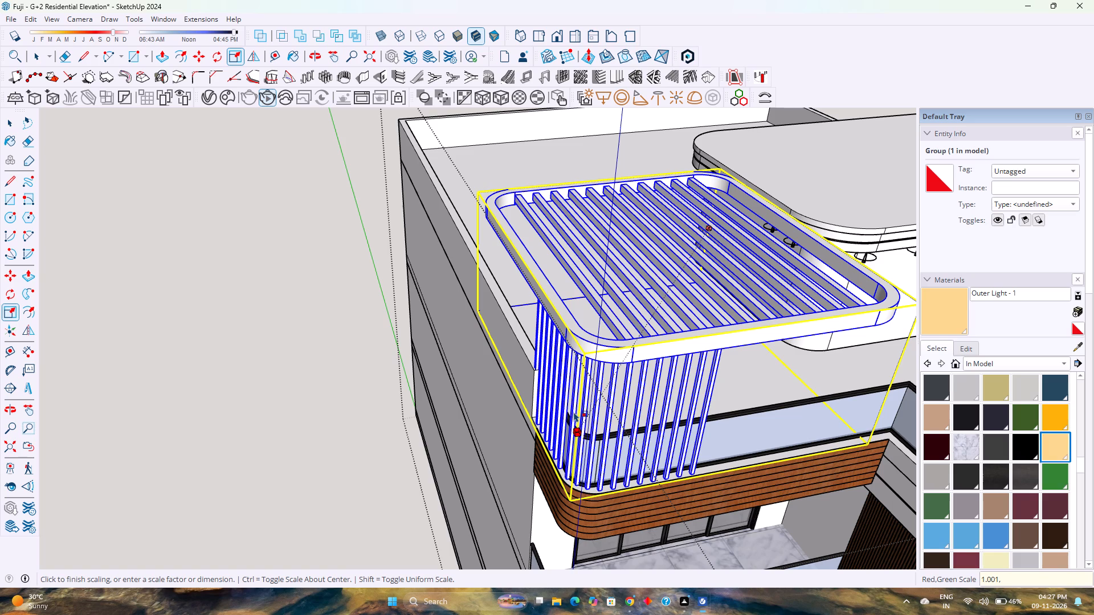
text(1.001)
key(Return)
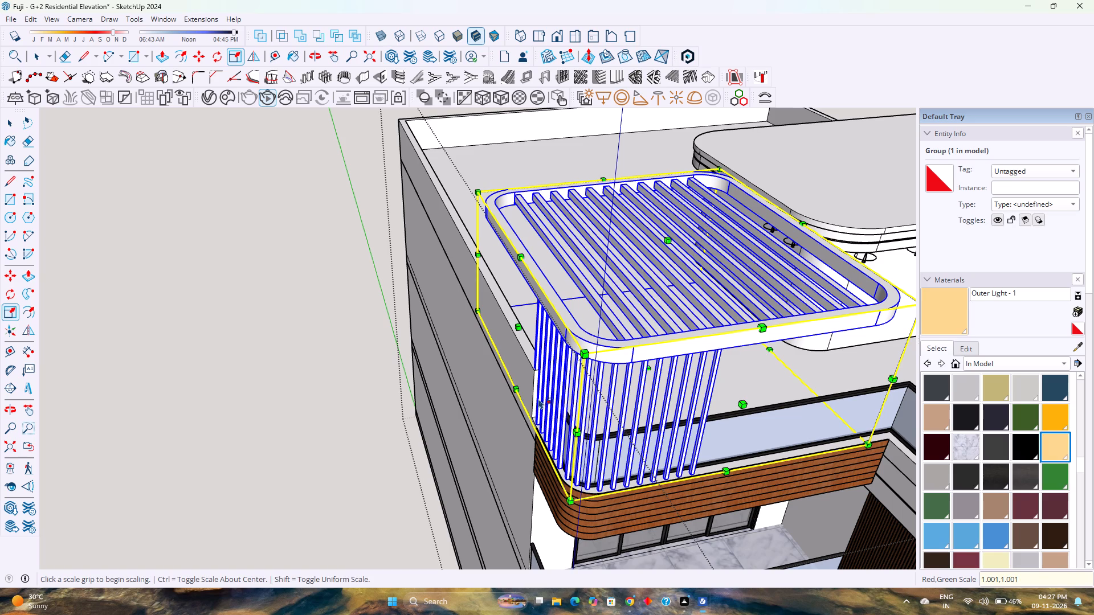
Open the pergola group and move a fin on the rounded corner about 1 9/16" outward toward the parapet edge.
scroll(609, 468, up, 1)
scroll(545, 483, up, 15)
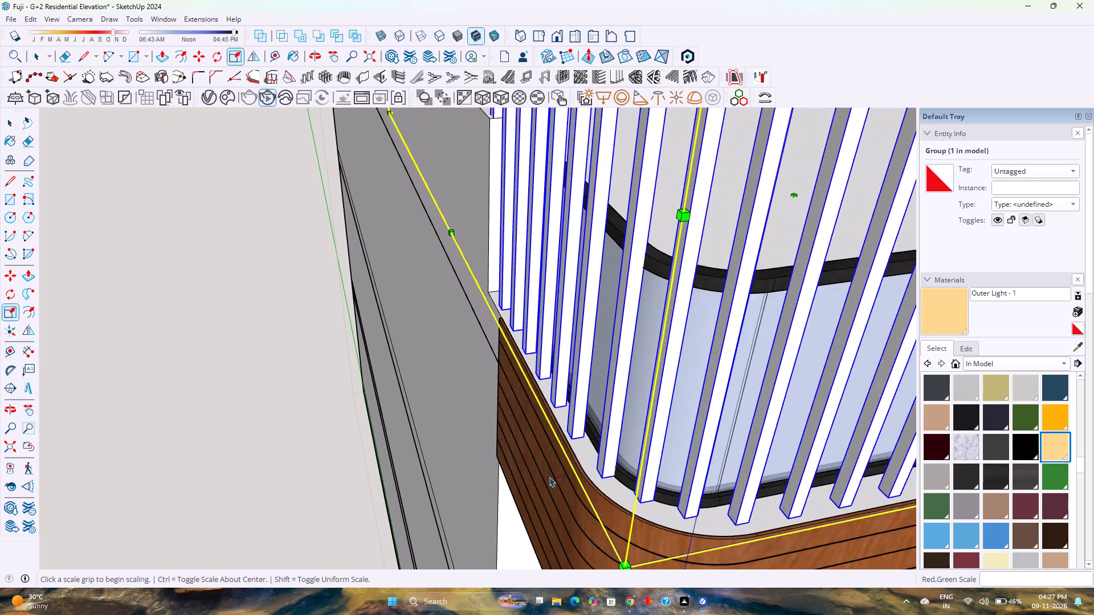
middle_drag(550, 477, 500, 493)
scroll(518, 459, down, 14)
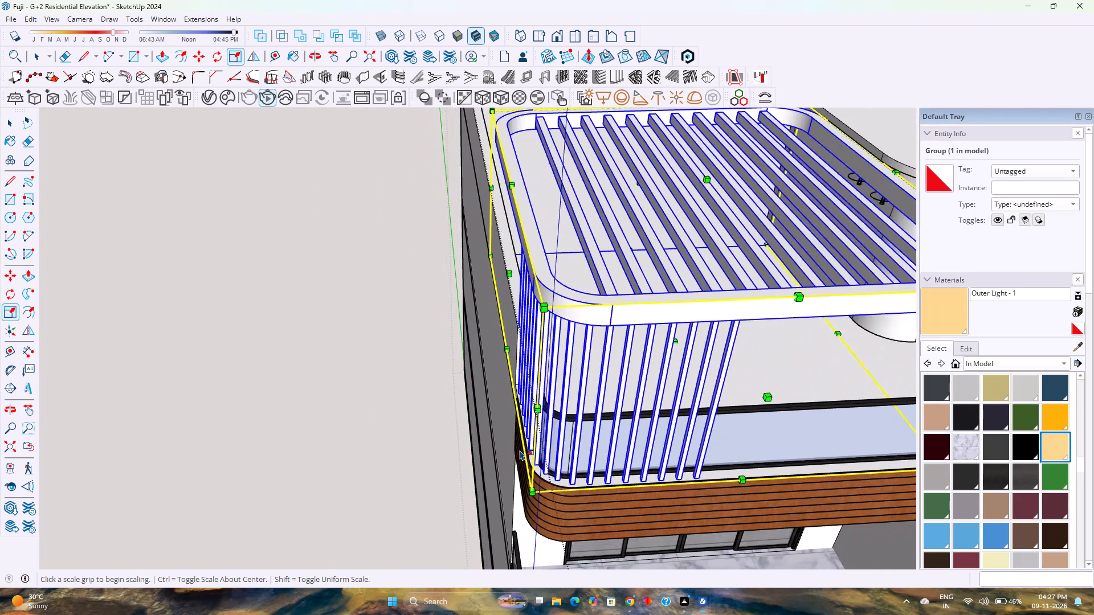
scroll(521, 449, up, 3)
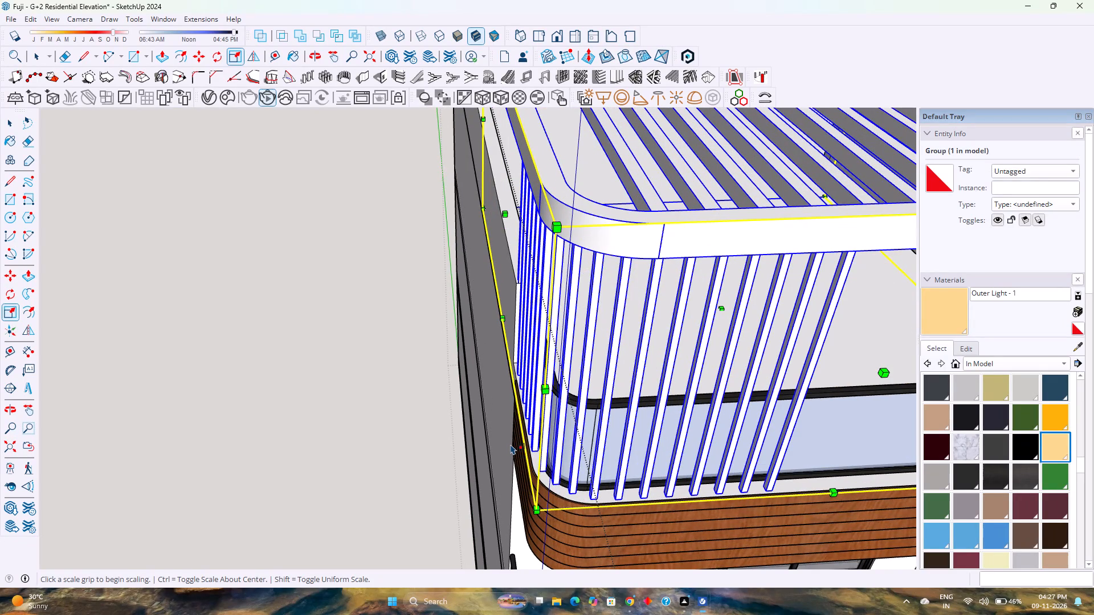
key(space)
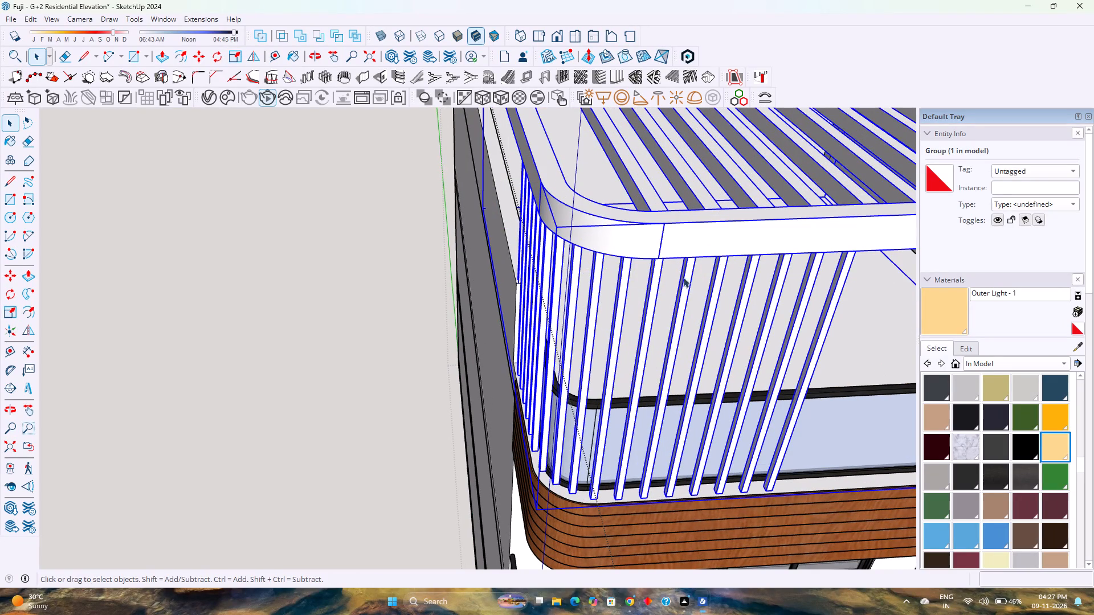
double_click(650, 248)
scroll(599, 429, up, 2)
click(594, 489)
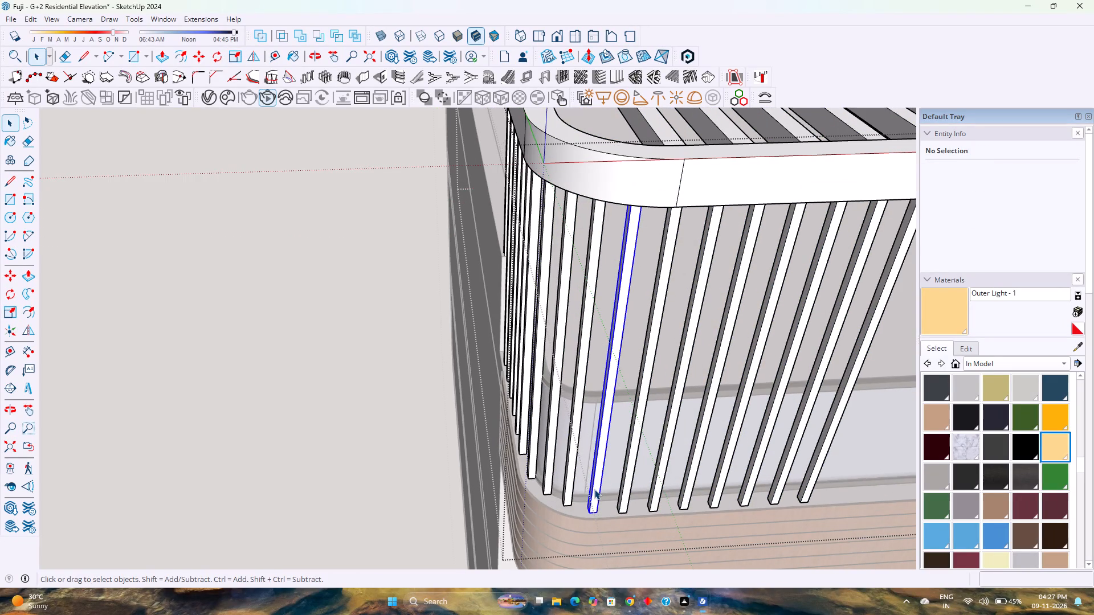
scroll(572, 503, up, 7)
middle_drag(538, 520, 692, 549)
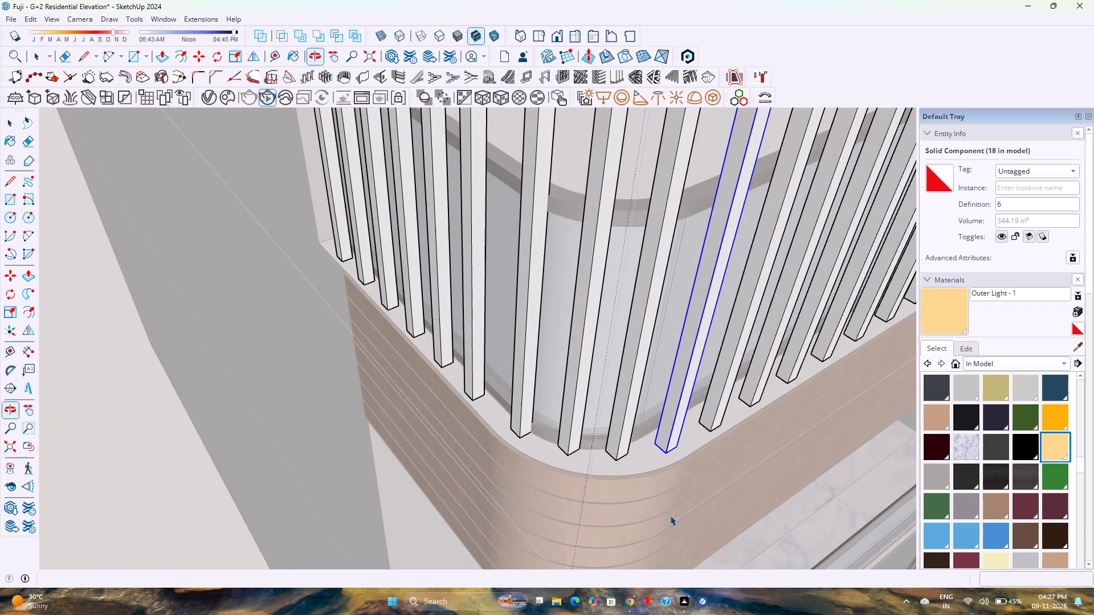
scroll(626, 471, up, 2)
click(617, 440)
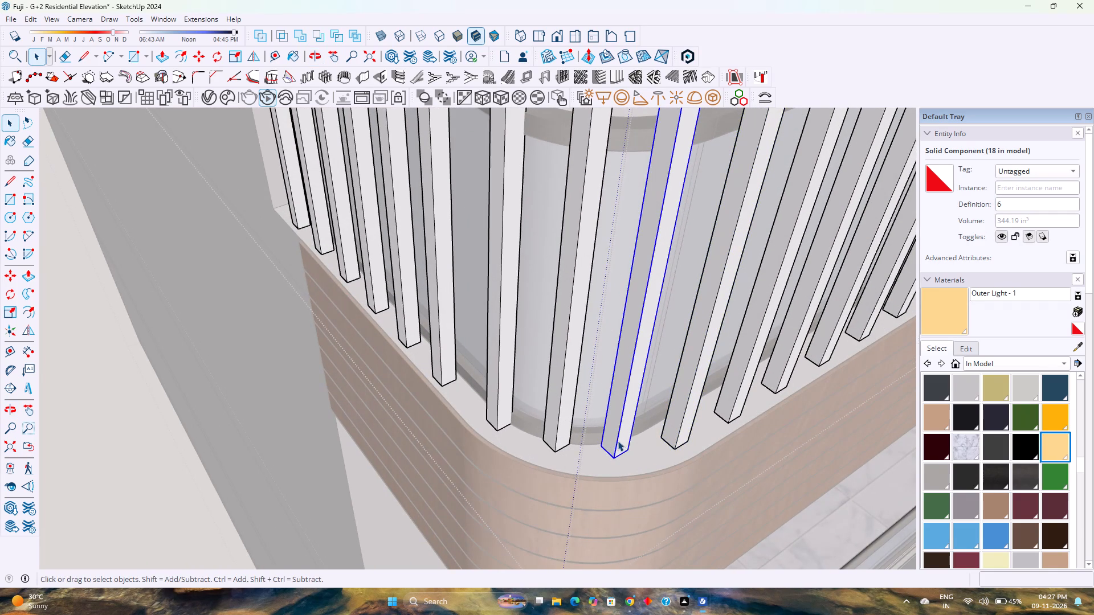
key(m)
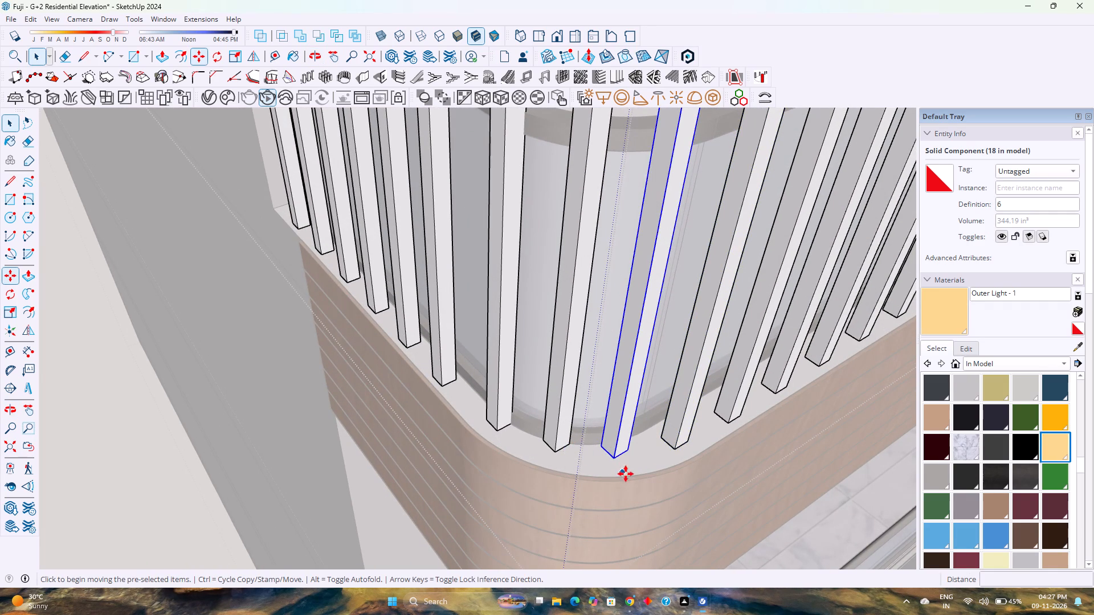
scroll(625, 474, up, 5)
click(613, 455)
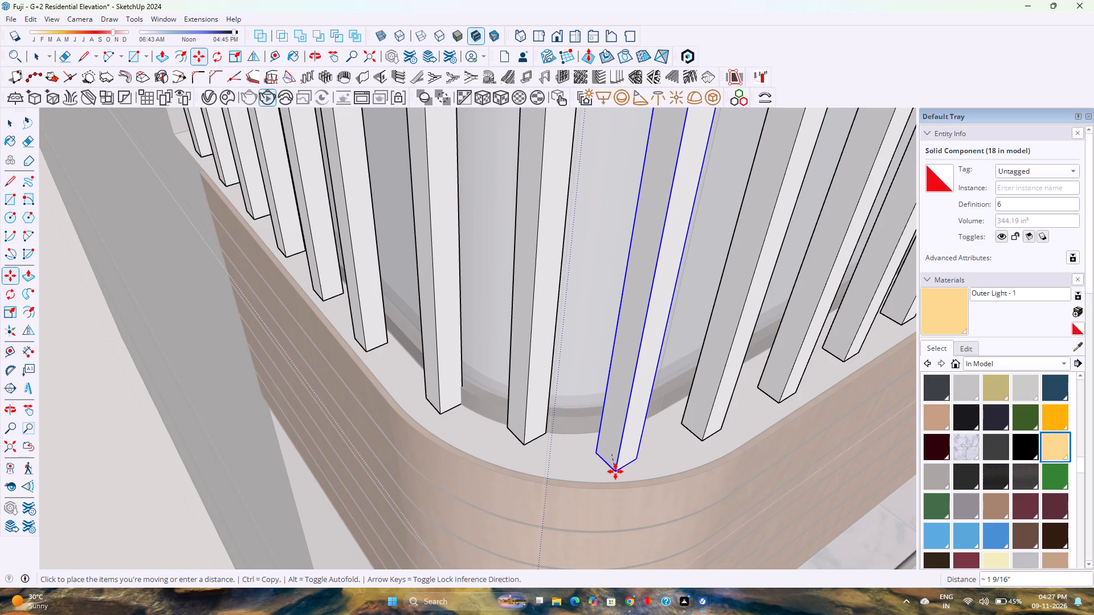
click(615, 471)
Move the adjacent fin on the rounded corner about 1 1/8" outward toward the parapet edge.
middle_drag(499, 445, 657, 469)
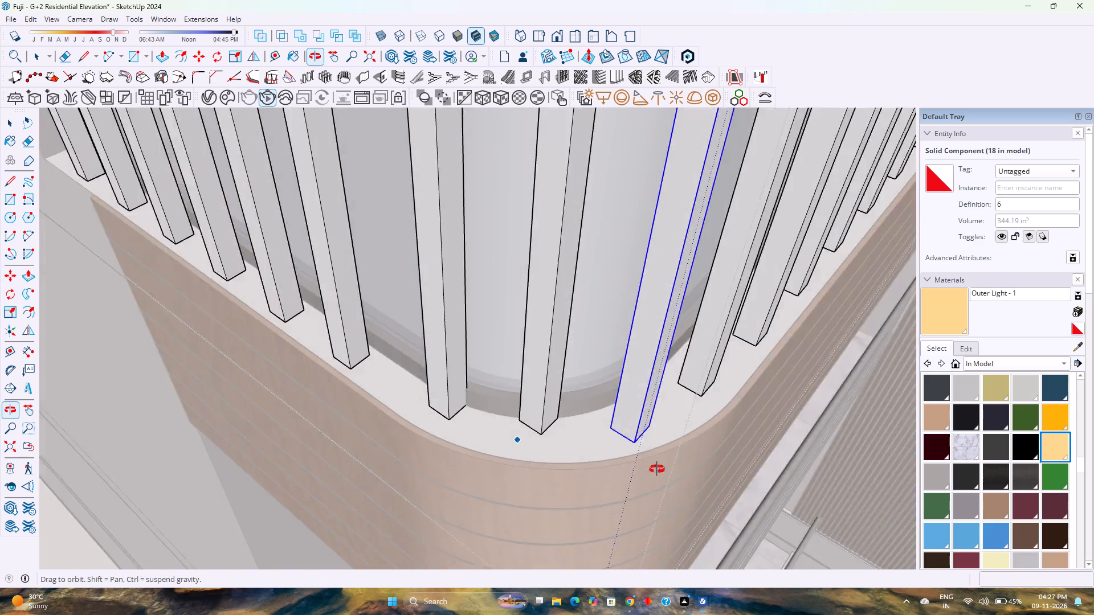
middle_drag(657, 469, 712, 469)
scroll(574, 420, up, 5)
middle_drag(549, 411, 568, 432)
key(space)
click(414, 430)
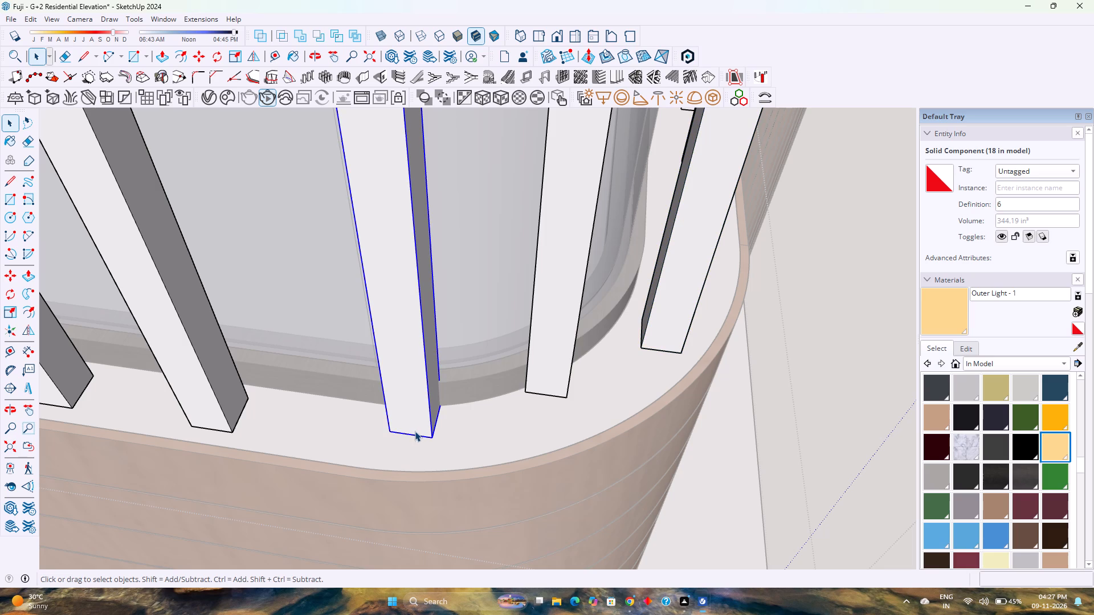
key(m)
click(432, 438)
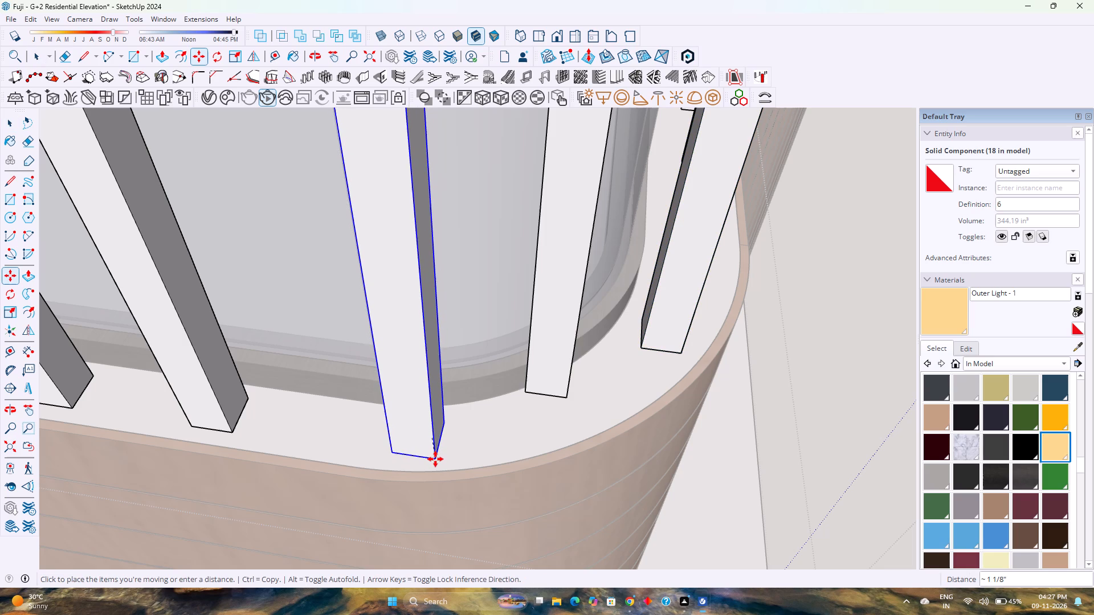
click(435, 459)
Move the next corner fin, toward the short side, about 1 3/4" outward toward the parapet edge.
key(space)
click(544, 379)
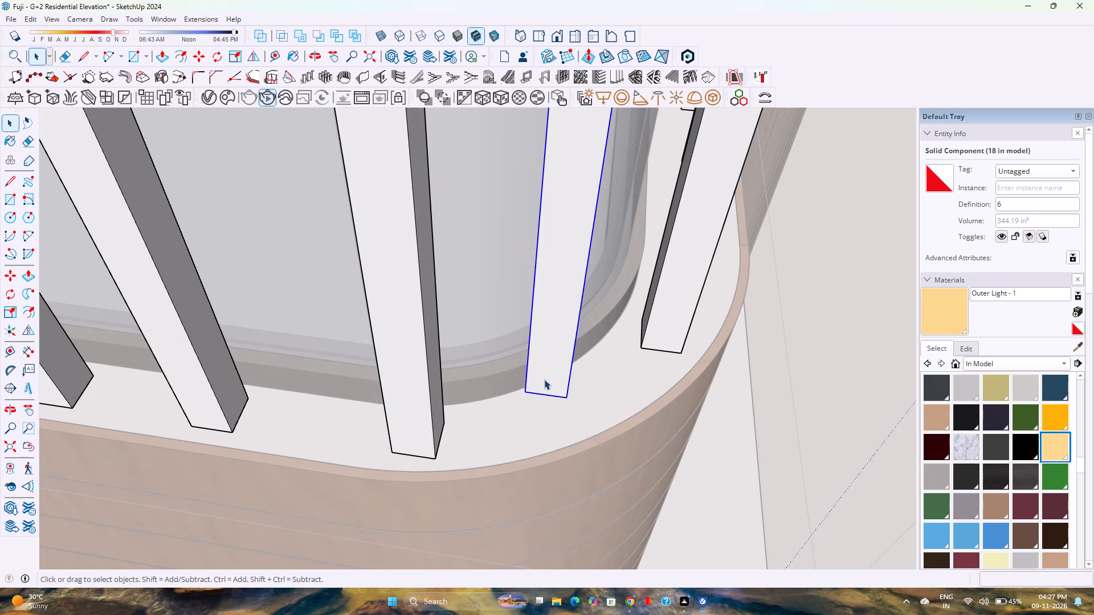
key(m)
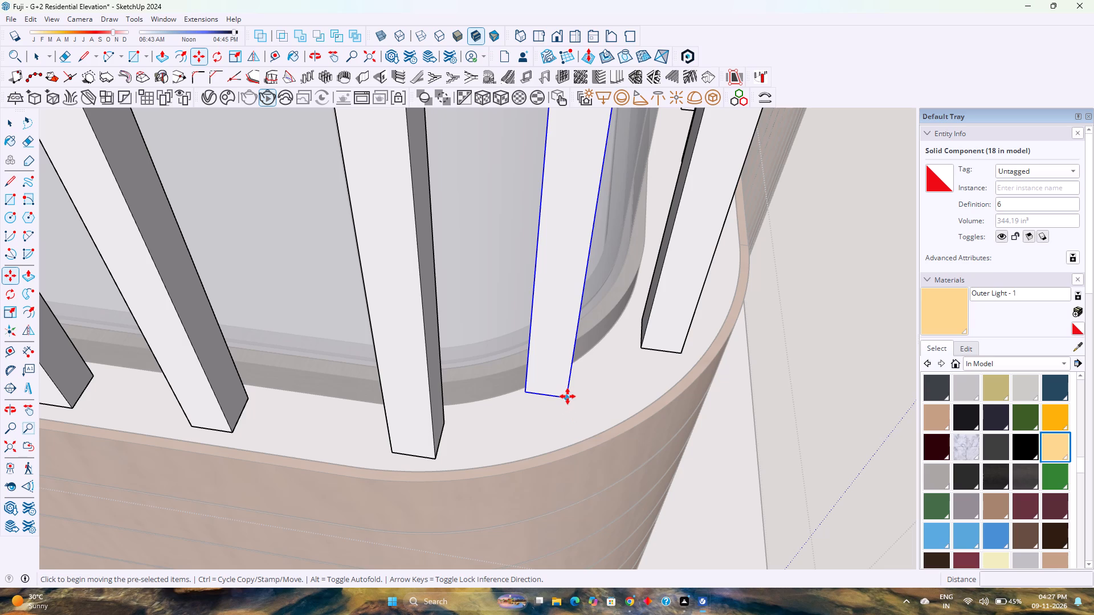
click(568, 396)
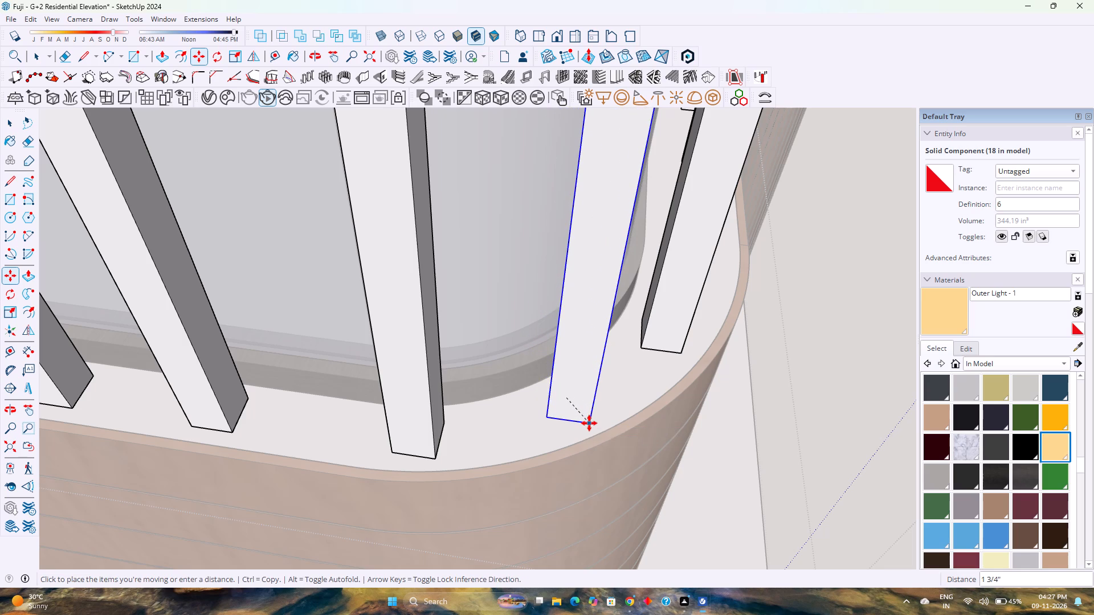
click(589, 423)
Open the corner fin component and push its side face inward 0.5", then close the component.
middle_click(541, 422)
middle_drag(545, 424, 621, 440)
middle_drag(562, 443, 373, 461)
scroll(375, 457, down, 13)
middle_drag(425, 420, 285, 466)
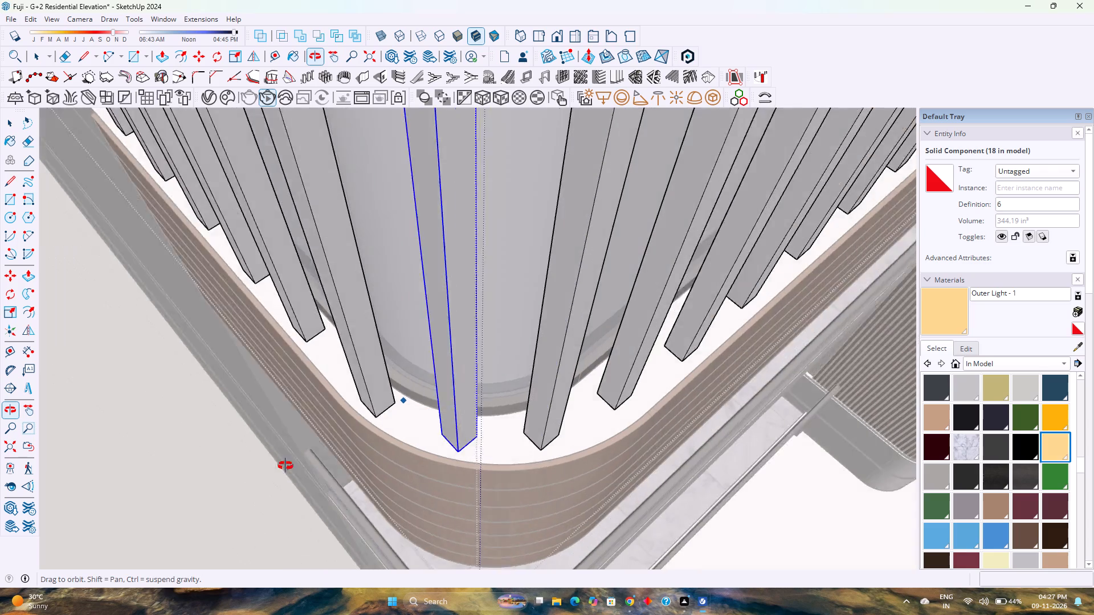
middle_drag(285, 466, 251, 472)
middle_click(251, 472)
scroll(364, 412, up, 1)
scroll(461, 383, up, 5)
middle_drag(466, 386, 431, 402)
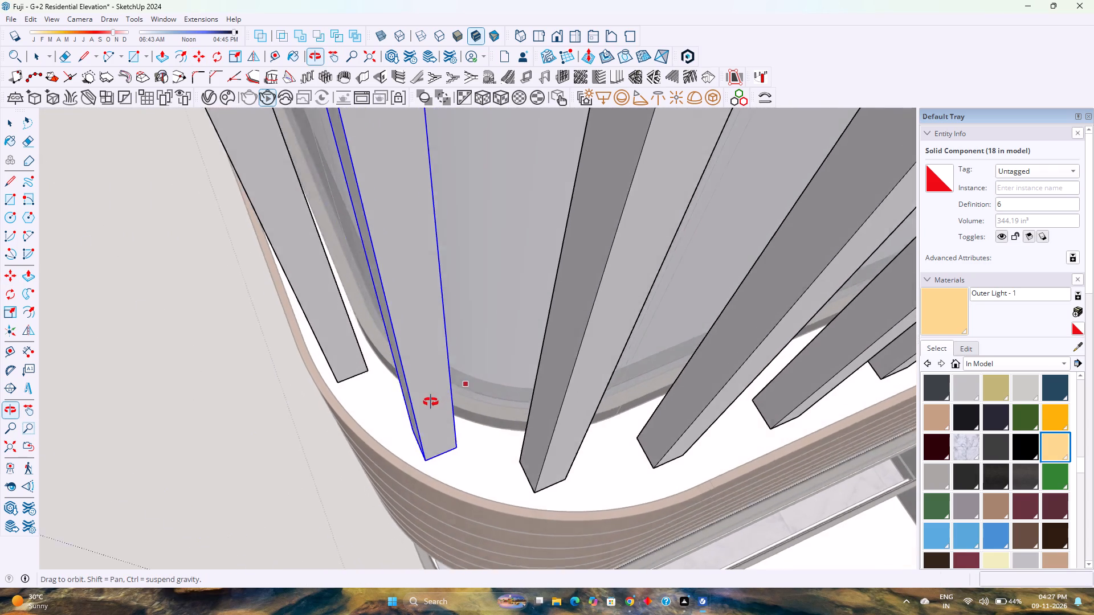
middle_drag(431, 402, 539, 446)
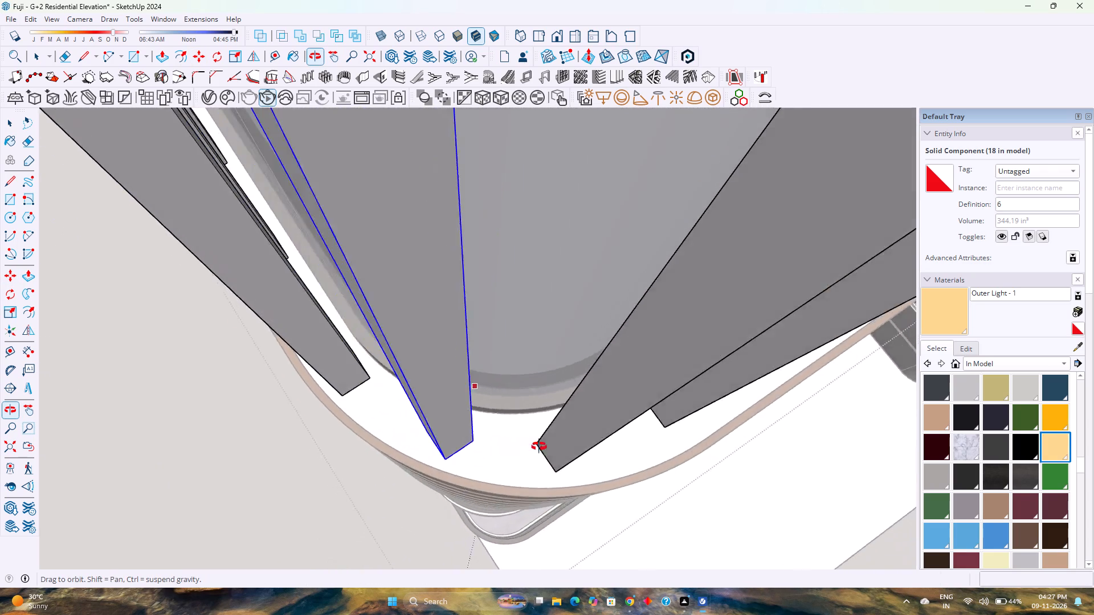
middle_drag(539, 446, 774, 432)
scroll(558, 433, up, 2)
key(space)
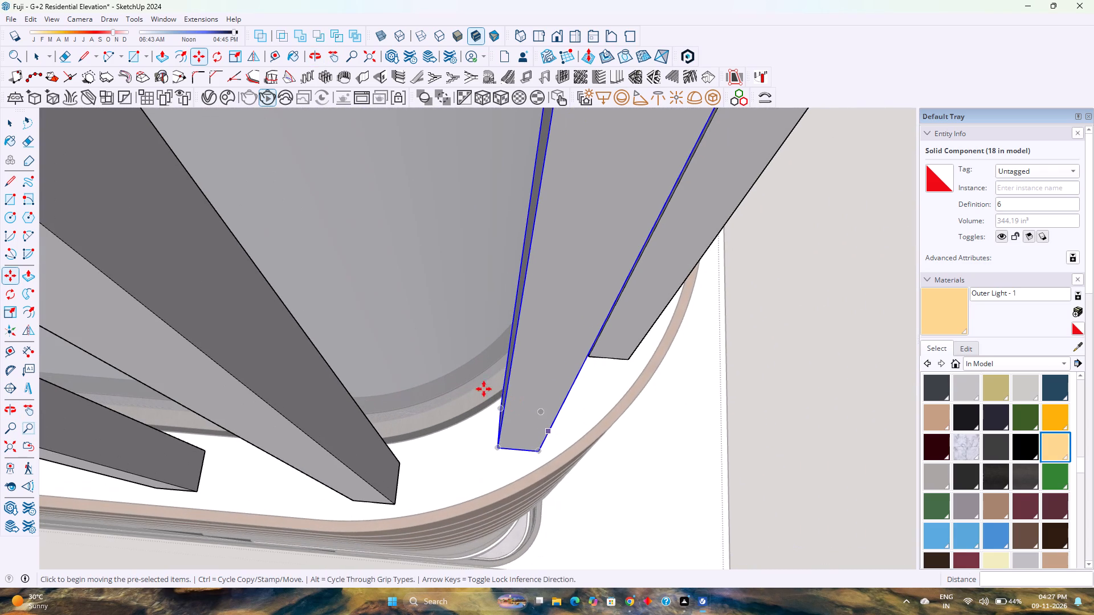
scroll(483, 388, up, 2)
middle_drag(483, 388, 631, 400)
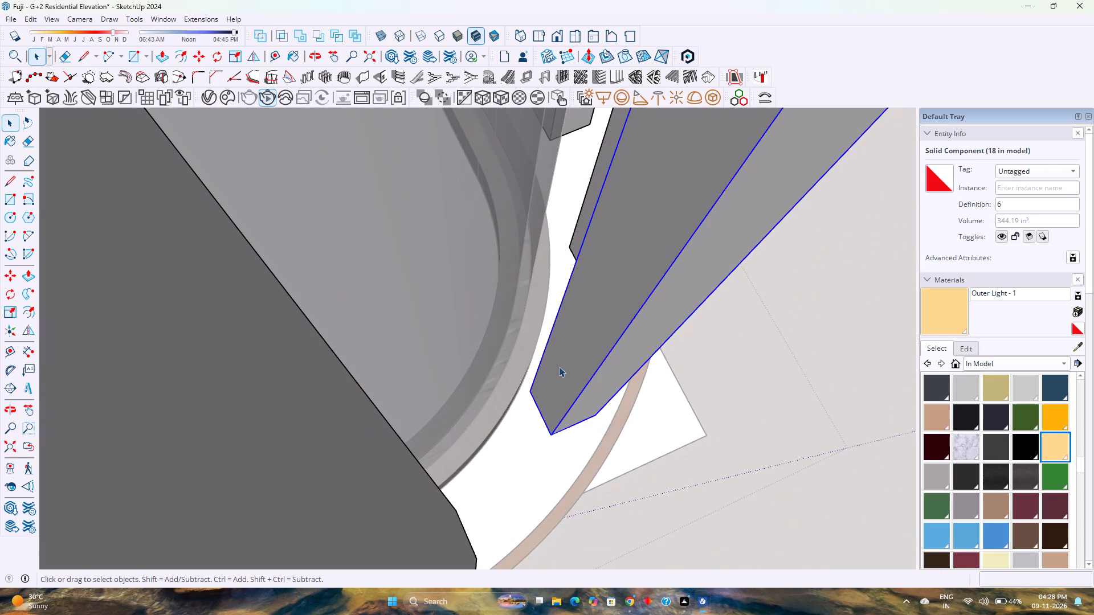
double_click(579, 368)
scroll(579, 368, up, 2)
key(p)
click(578, 370)
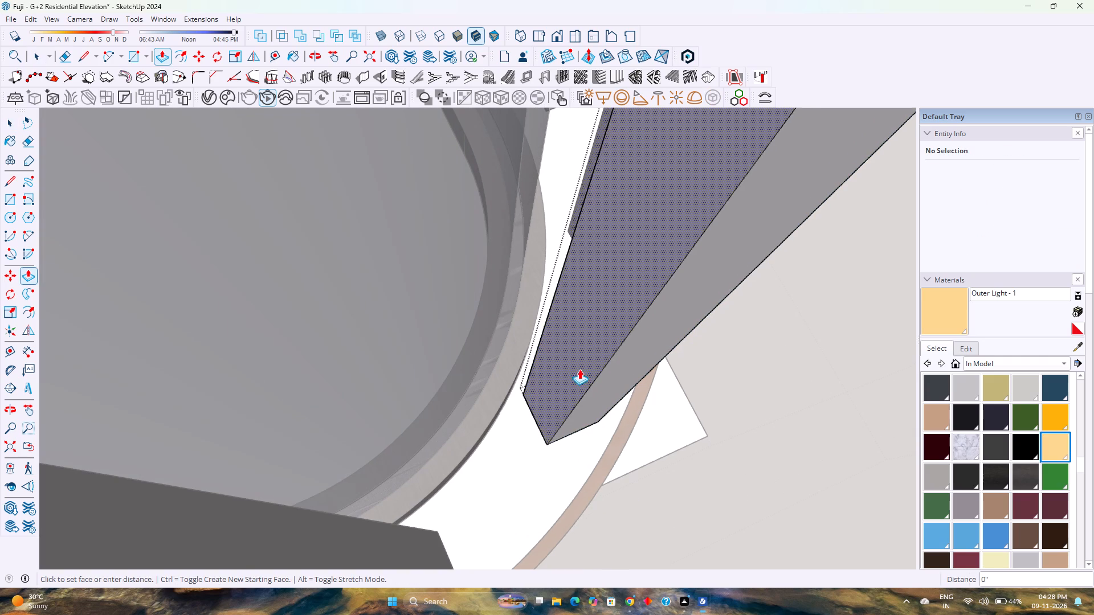
text(0.25)
key(Return)
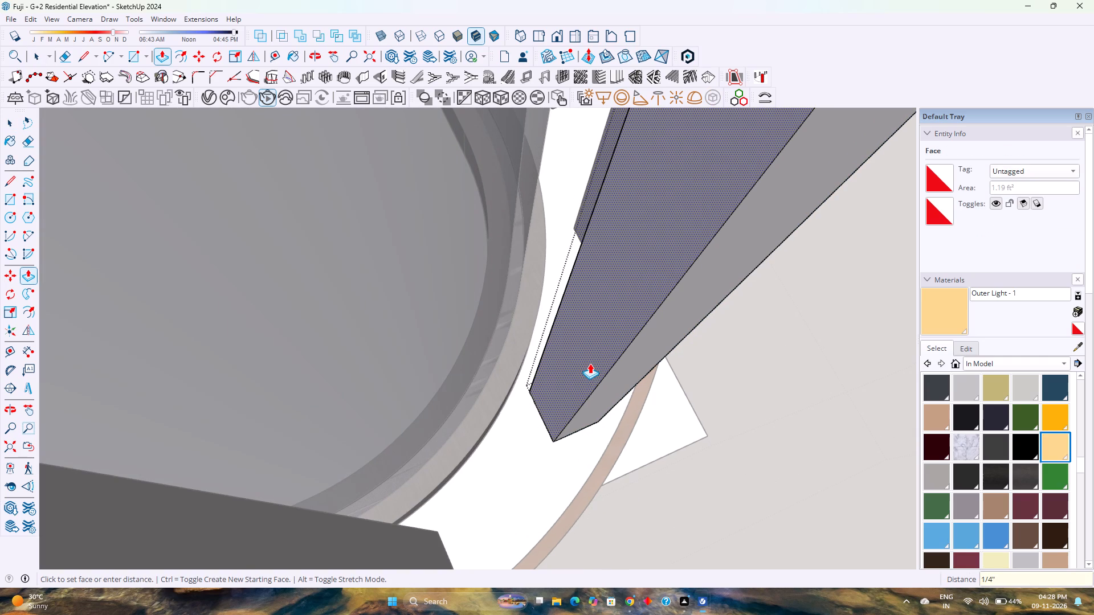
text(0.25)
key(Return)
text(0.5)
key(Return)
key(space)
scroll(500, 384, down, 4)
scroll(573, 383, down, 3)
middle_click(573, 383)
middle_drag(534, 388, 410, 387)
scroll(410, 387, up, 1)
scroll(410, 387, down, 5)
scroll(579, 409, down, 1)
middle_drag(579, 409, 401, 413)
scroll(401, 408, down, 3)
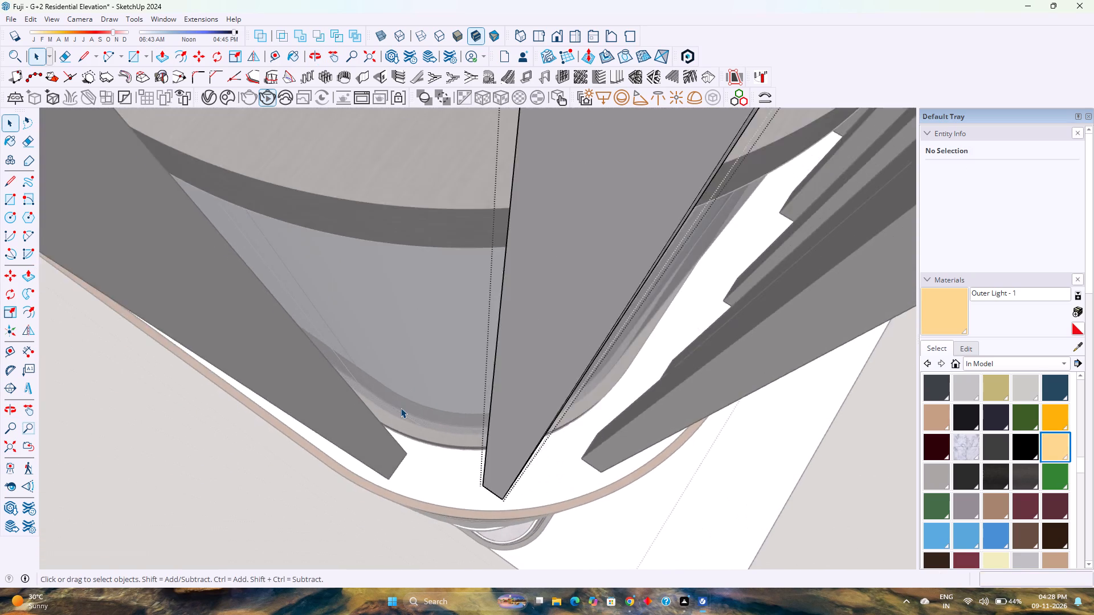
scroll(401, 408, down, 6)
scroll(402, 408, up, 1)
scroll(402, 408, down, 4)
click(766, 481)
Close the pergola group and save the model.
scroll(663, 458, down, 4)
middle_drag(659, 458, 527, 389)
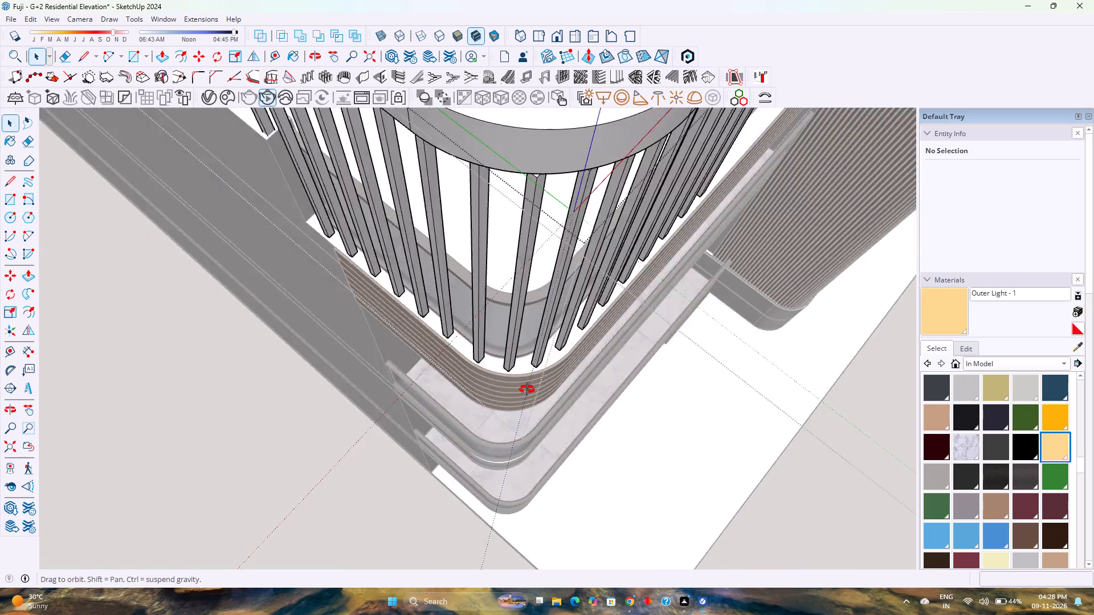
middle_drag(527, 389, 518, 378)
middle_click(517, 376)
scroll(521, 358, down, 9)
shift+middle_drag(529, 227, 529, 420)
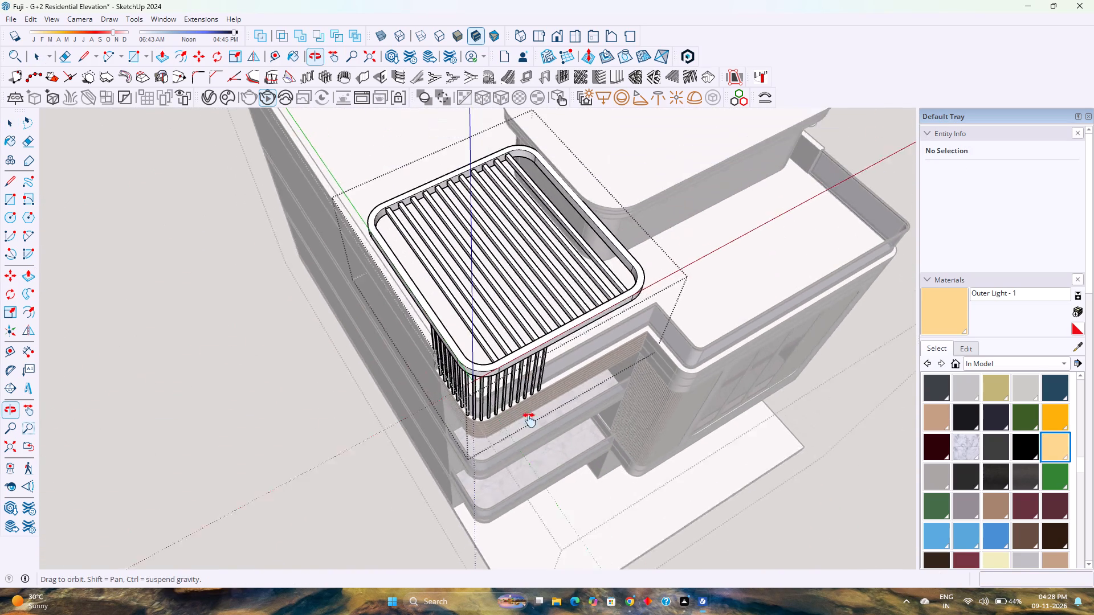
shift+middle_drag(529, 420, 529, 421)
middle_drag(528, 423, 554, 280)
scroll(557, 277, down, 4)
shift+middle_click(561, 279)
shift+middle_drag(561, 279, 496, 356)
shift+middle_click(496, 356)
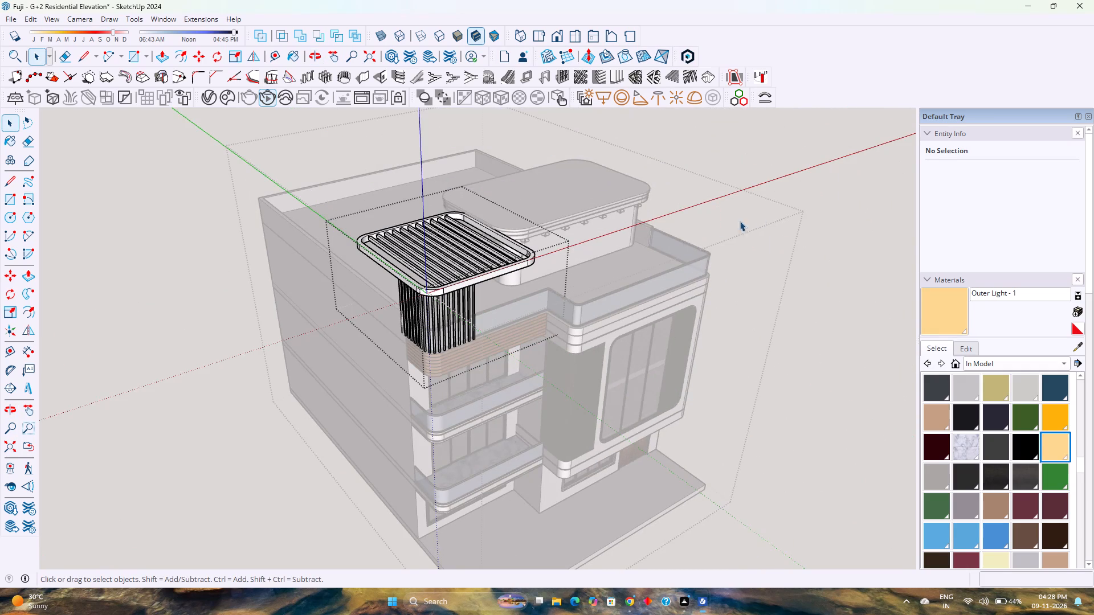
click(769, 214)
middle_drag(603, 290, 403, 237)
middle_click(403, 235)
middle_click(403, 232)
scroll(420, 211, up, 4)
shift+middle_drag(409, 218, 409, 225)
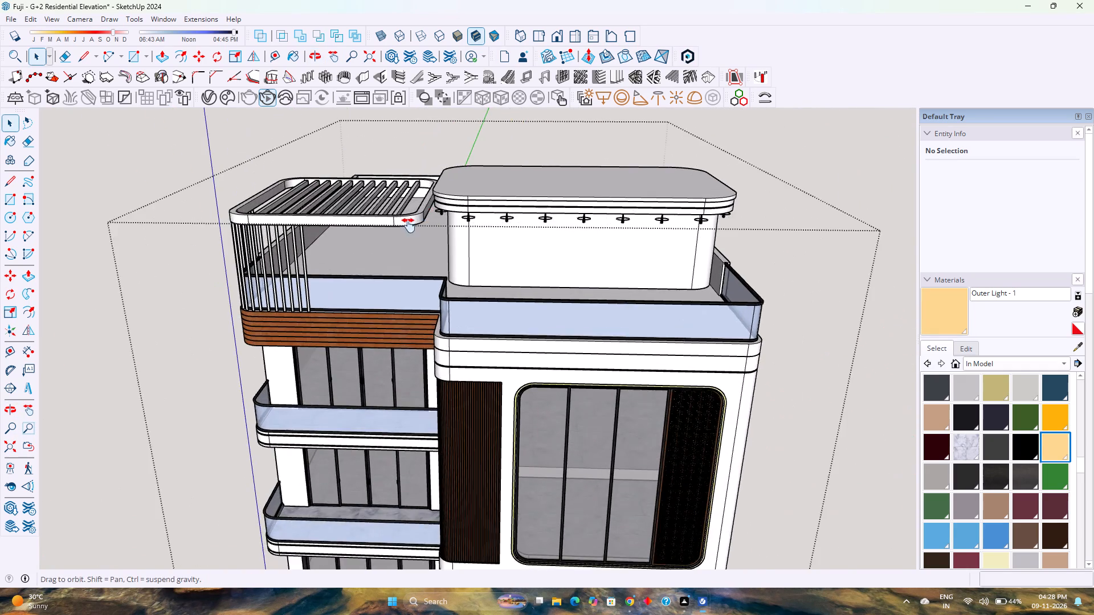
shift+middle_drag(409, 225, 434, 305)
middle_drag(382, 317, 460, 217)
middle_click(460, 217)
key(ctrl+s)
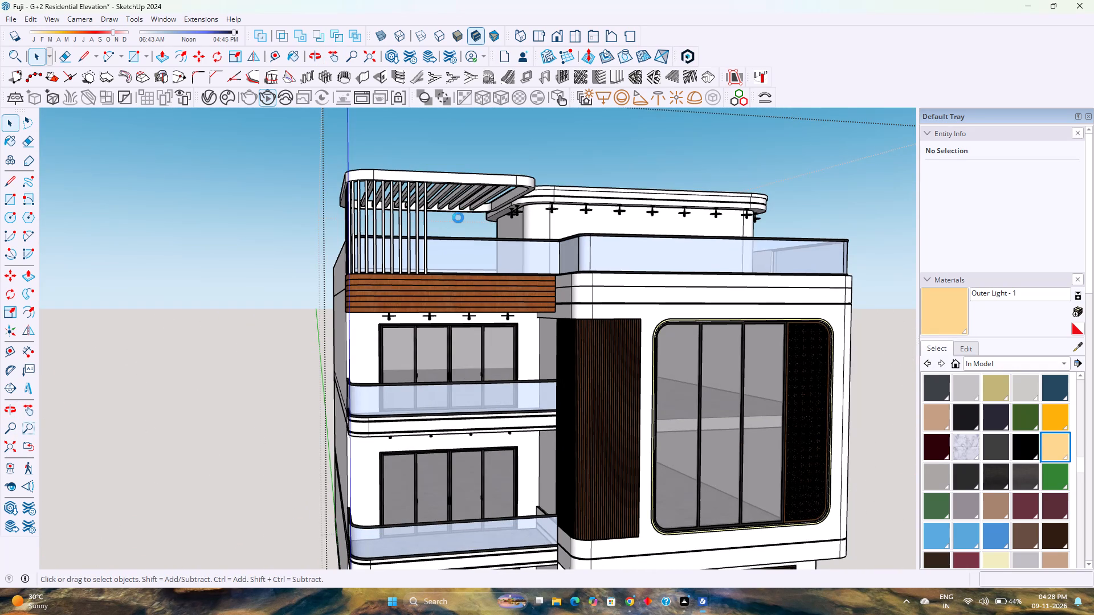
Reopen the pergola group and delete the end fin of the row, beside the building's plain side wall.
scroll(456, 219, down, 6)
middle_click(312, 230)
middle_drag(312, 230, 426, 265)
middle_click(427, 265)
scroll(420, 265, down, 3)
middle_drag(314, 279, 523, 311)
scroll(603, 372, up, 5)
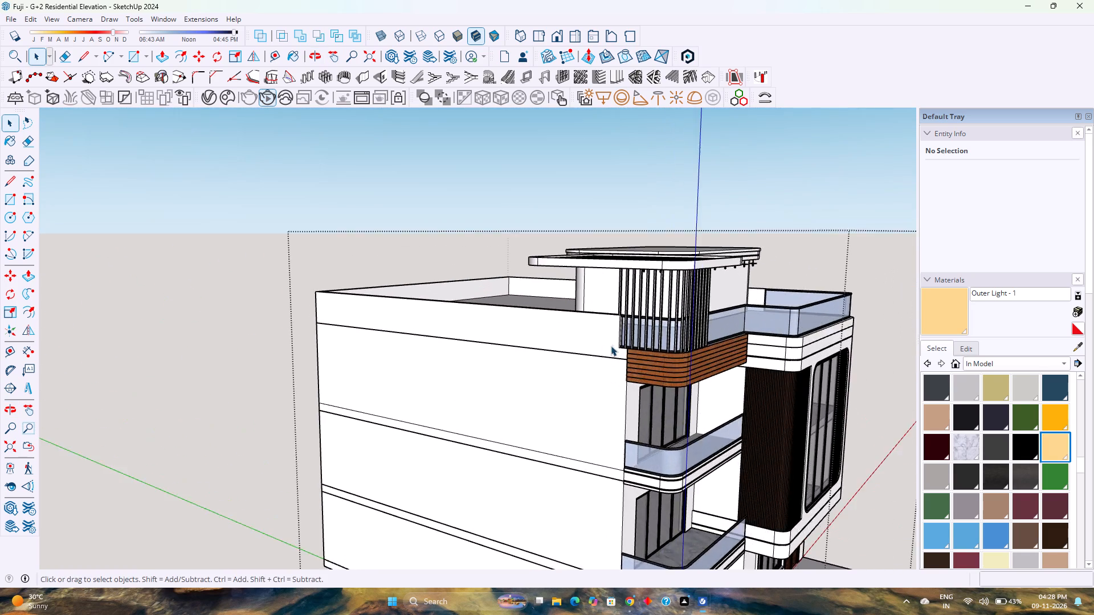
scroll(611, 346, up, 6)
scroll(631, 264, up, 2)
double_click(626, 265)
click(626, 264)
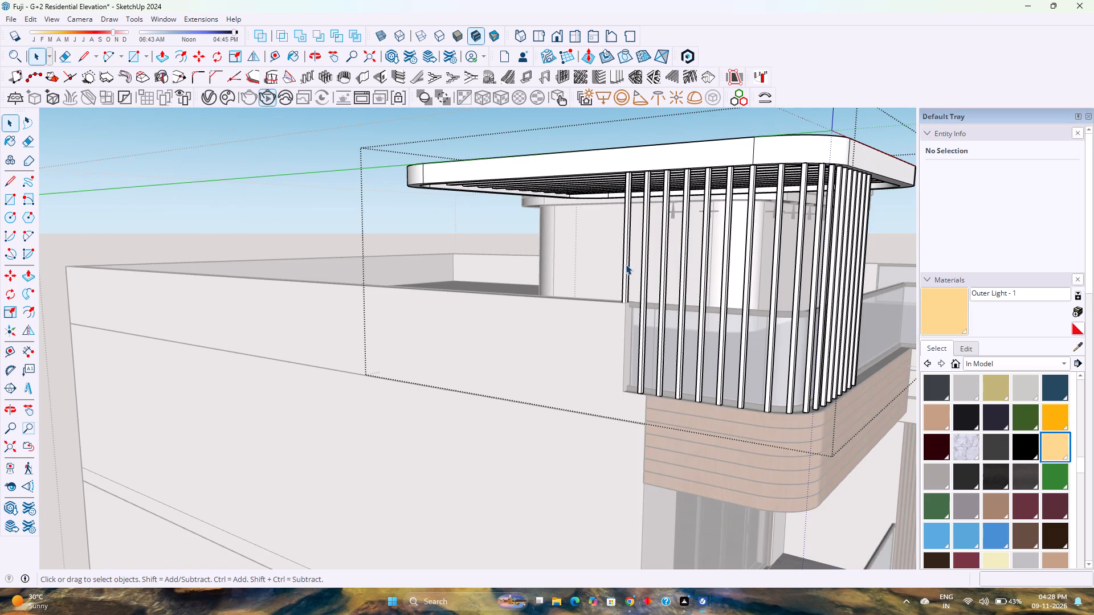
key(Delete)
Place a guide parallel to the pergola frame's rear bottom edge, along the green axis, where the rounded corner begins.
scroll(413, 216, up, 2)
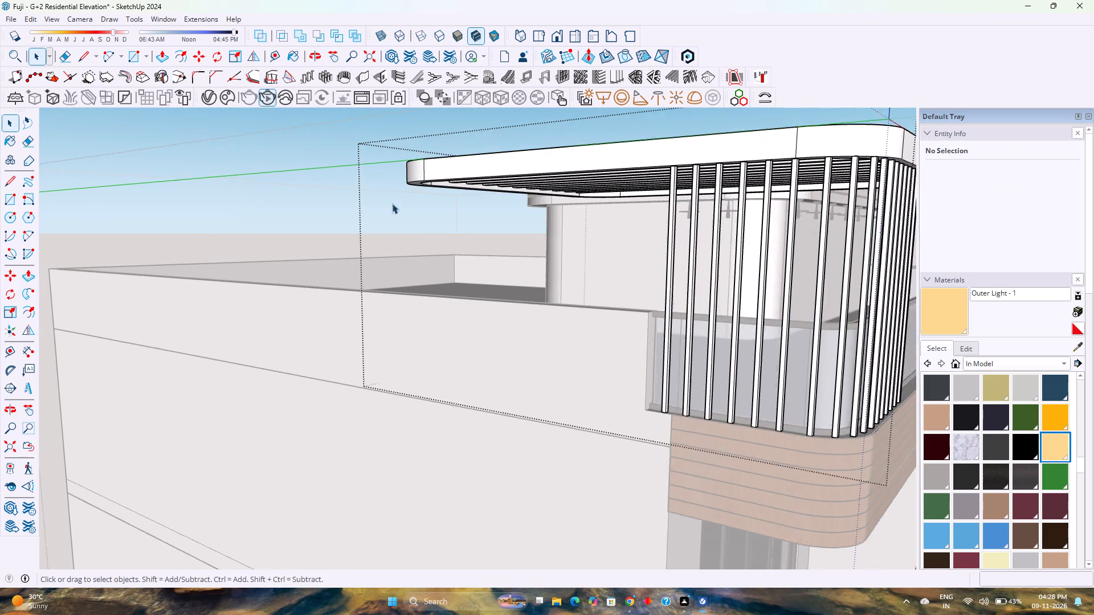
scroll(392, 203, up, 6)
middle_drag(424, 175, 279, 182)
middle_click(279, 182)
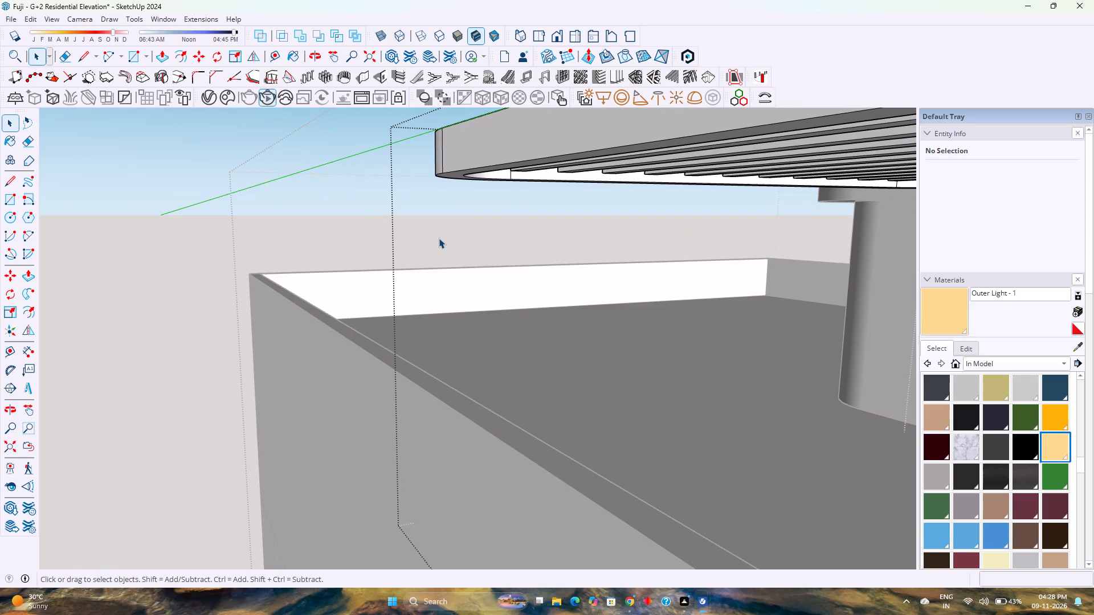
scroll(439, 238, up, 1)
middle_drag(437, 237, 418, 214)
scroll(440, 220, down, 13)
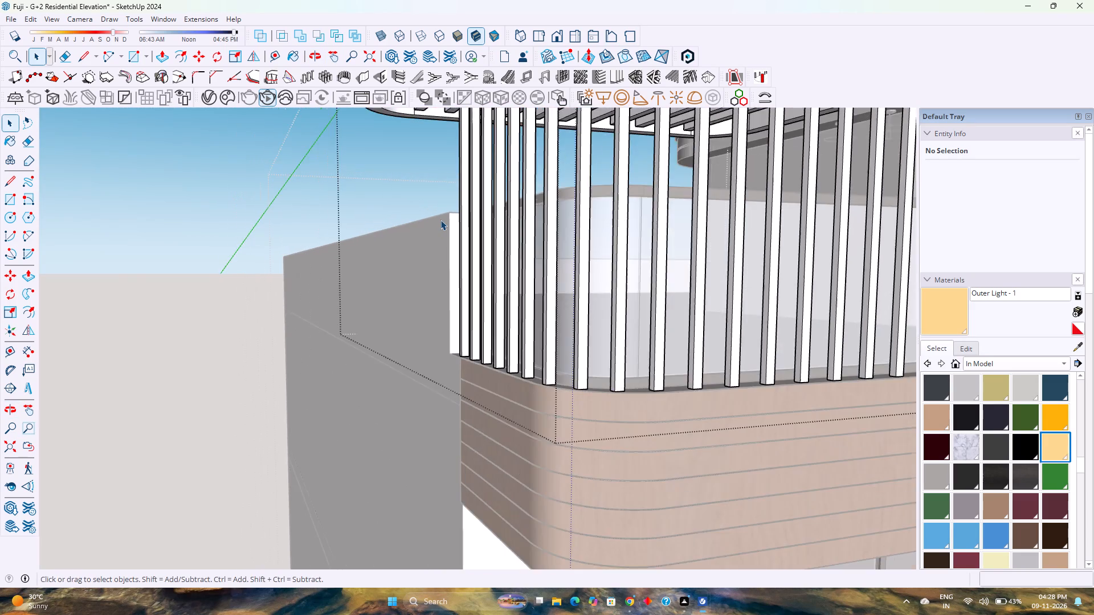
scroll(439, 208, down, 2)
shift+middle_drag(432, 199, 432, 391)
scroll(409, 215, up, 3)
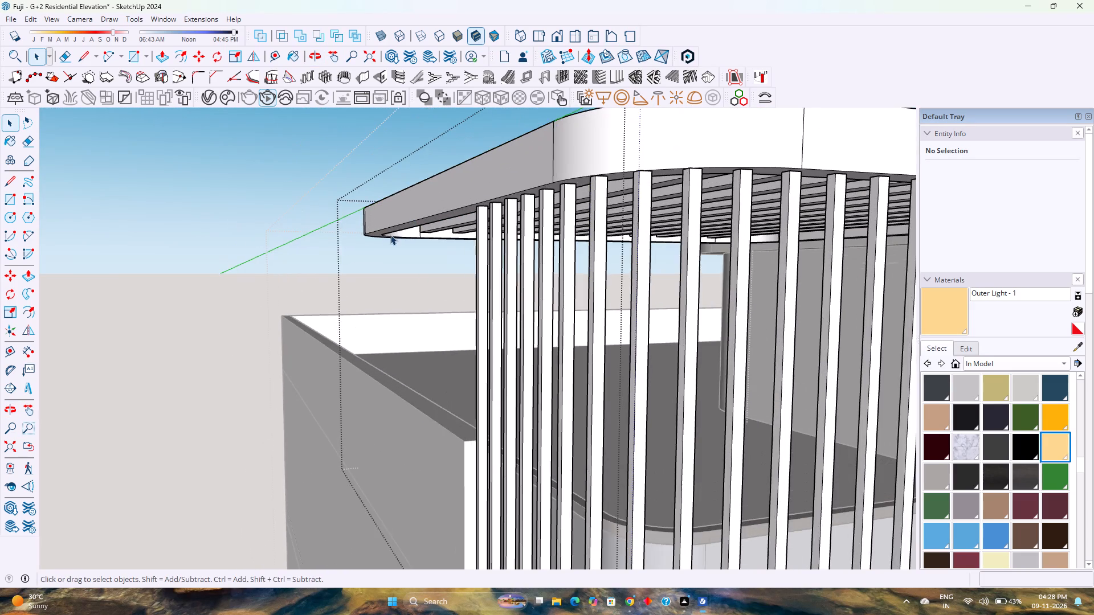
scroll(386, 239, up, 3)
middle_drag(380, 240, 371, 223)
middle_drag(371, 220, 372, 204)
scroll(325, 159, up, 7)
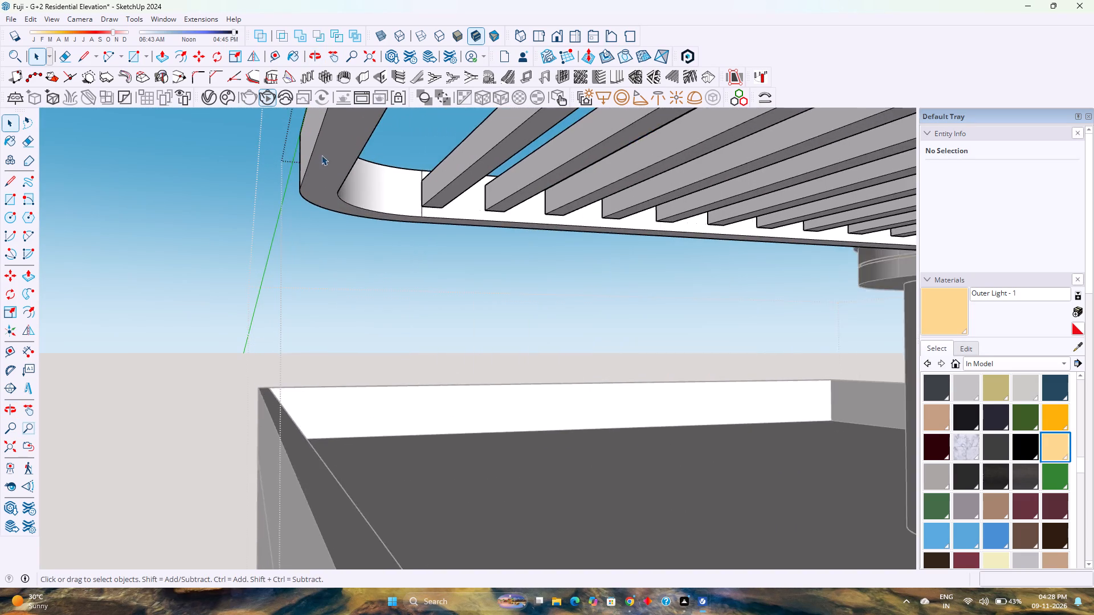
scroll(321, 155, up, 2)
click(276, 58)
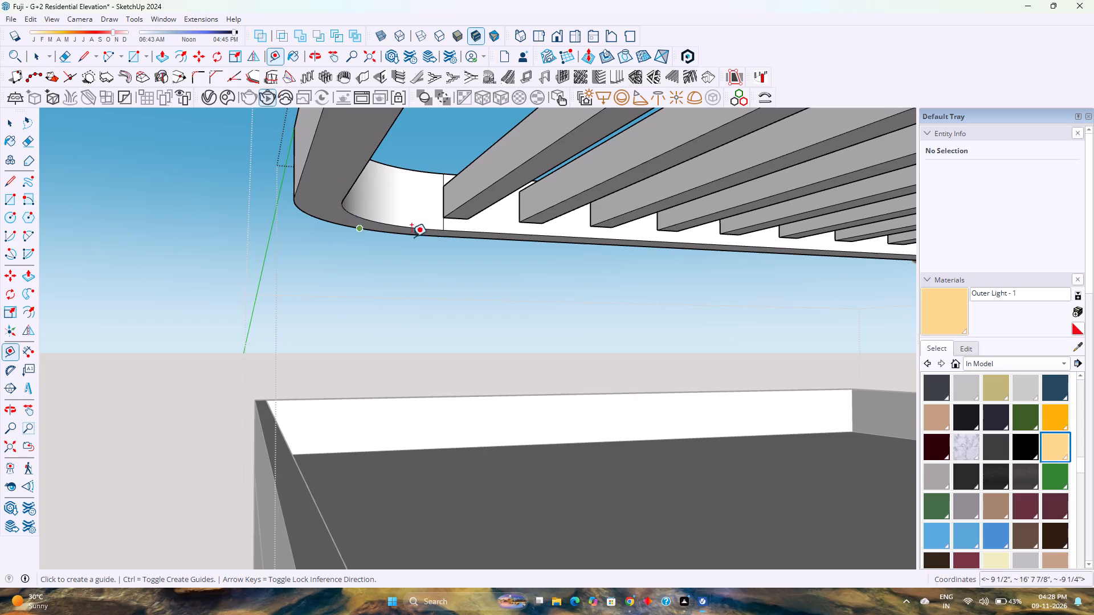
click(476, 233)
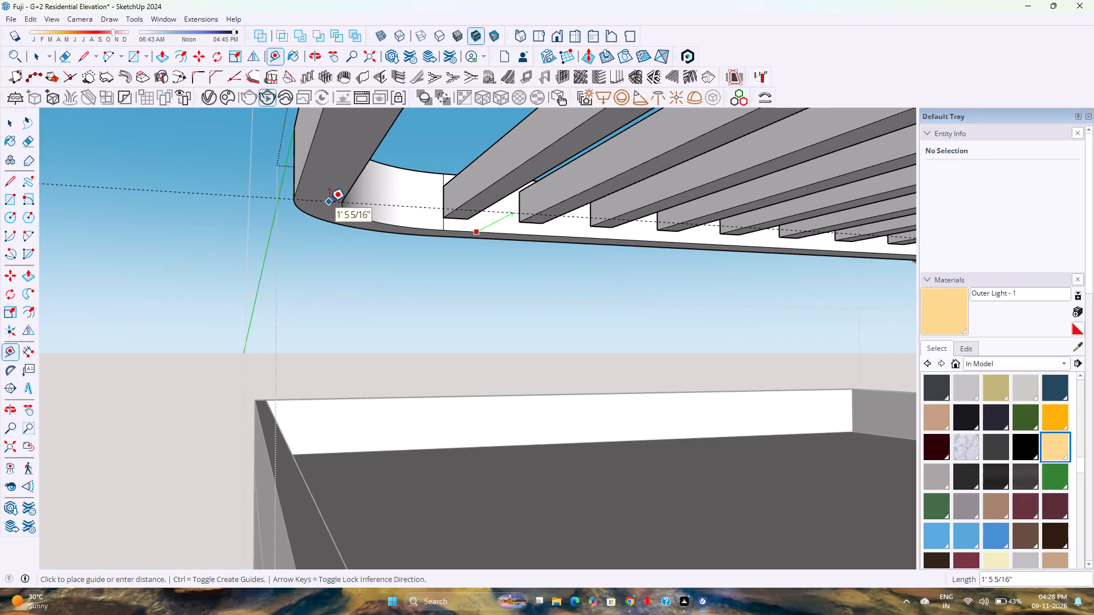
key(Up)
key(Left)
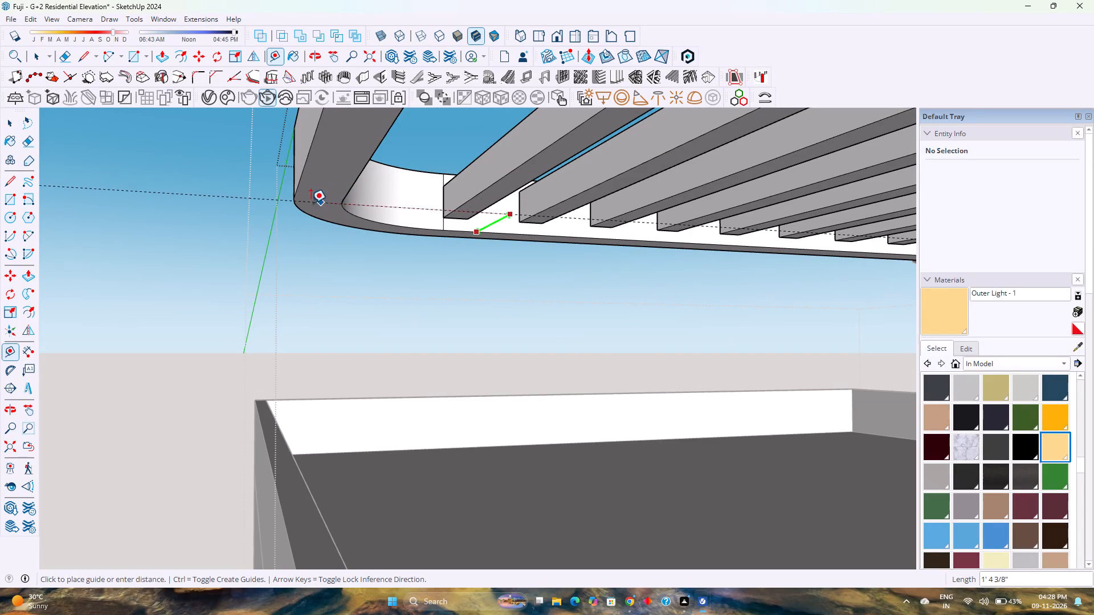
scroll(289, 196, up, 1)
middle_drag(289, 196, 353, 187)
middle_click(353, 187)
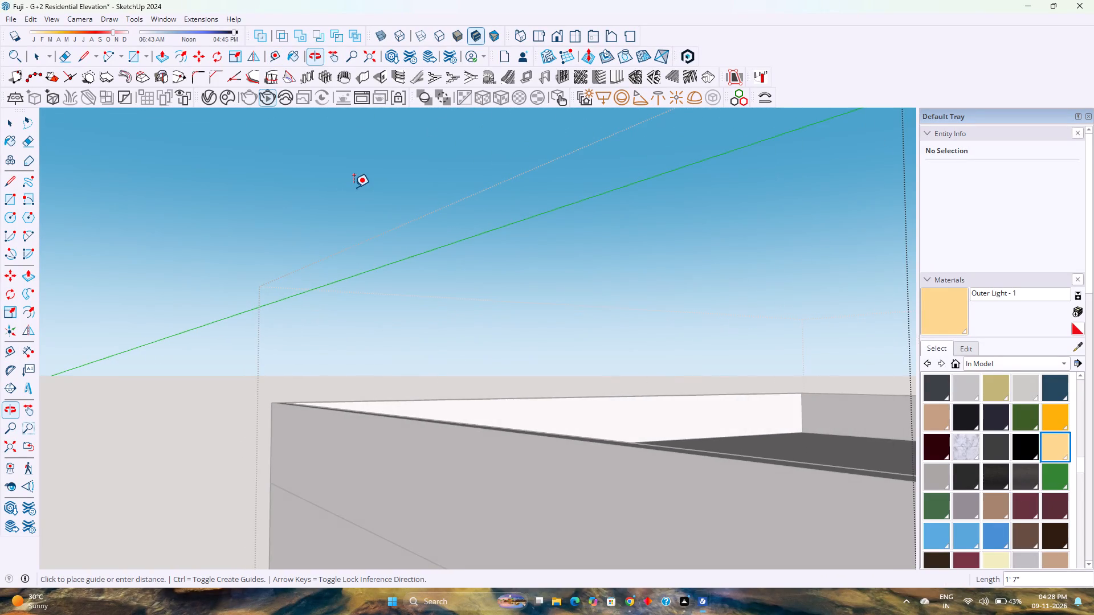
scroll(357, 188, down, 7)
shift+middle_drag(496, 207, 377, 281)
shift+middle_click(377, 281)
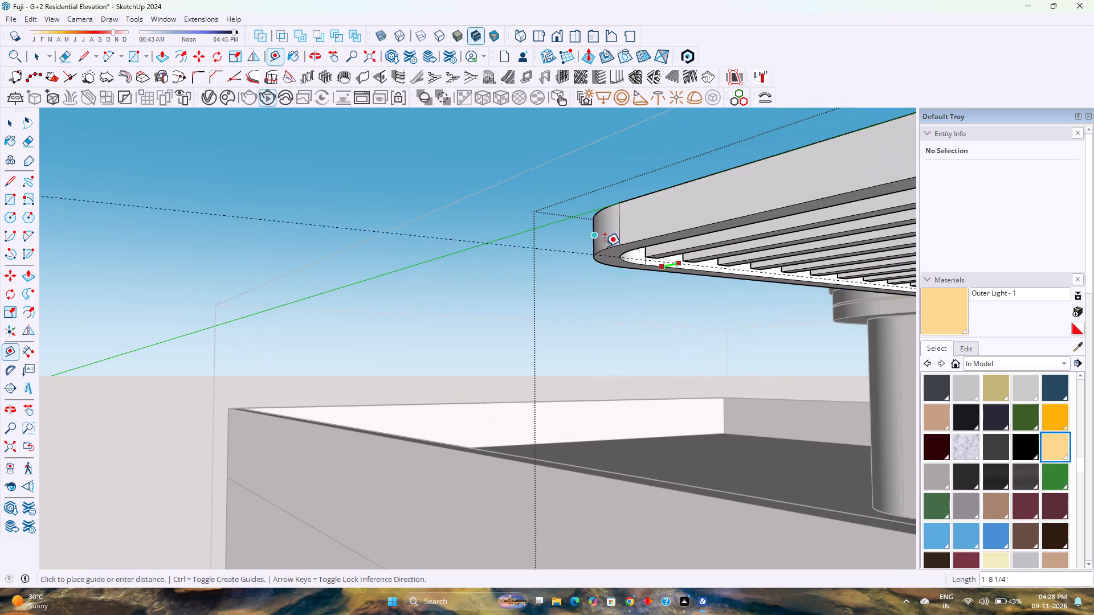
click(619, 243)
Offset a second guide 1' from the corner guide, along the pergola frame's side underside.
scroll(639, 248, up, 7)
middle_drag(639, 248, 421, 198)
middle_click(421, 198)
scroll(561, 225, up, 3)
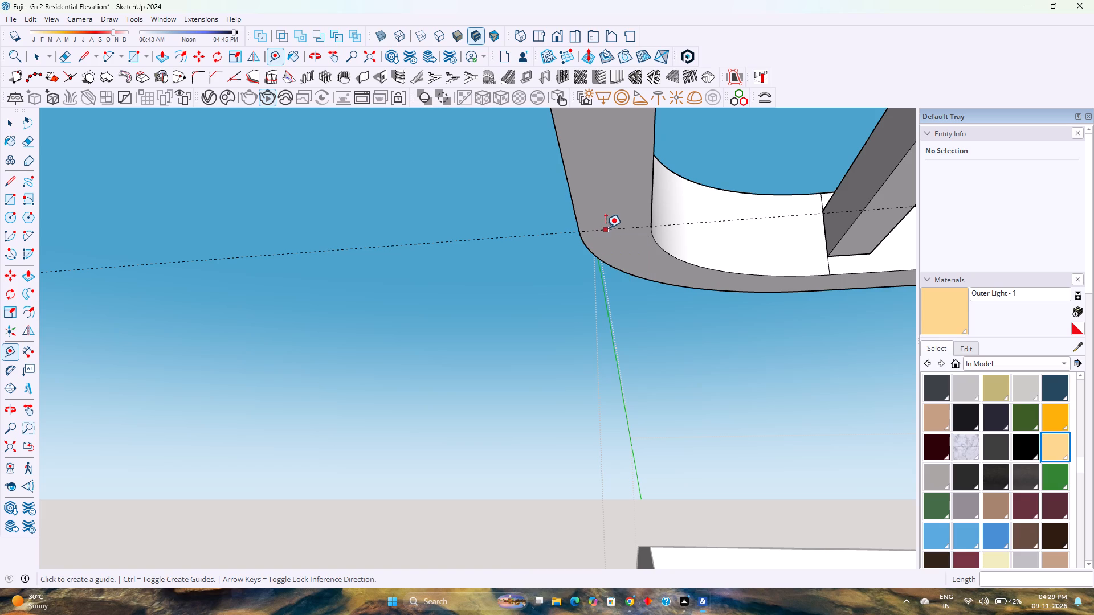
click(610, 228)
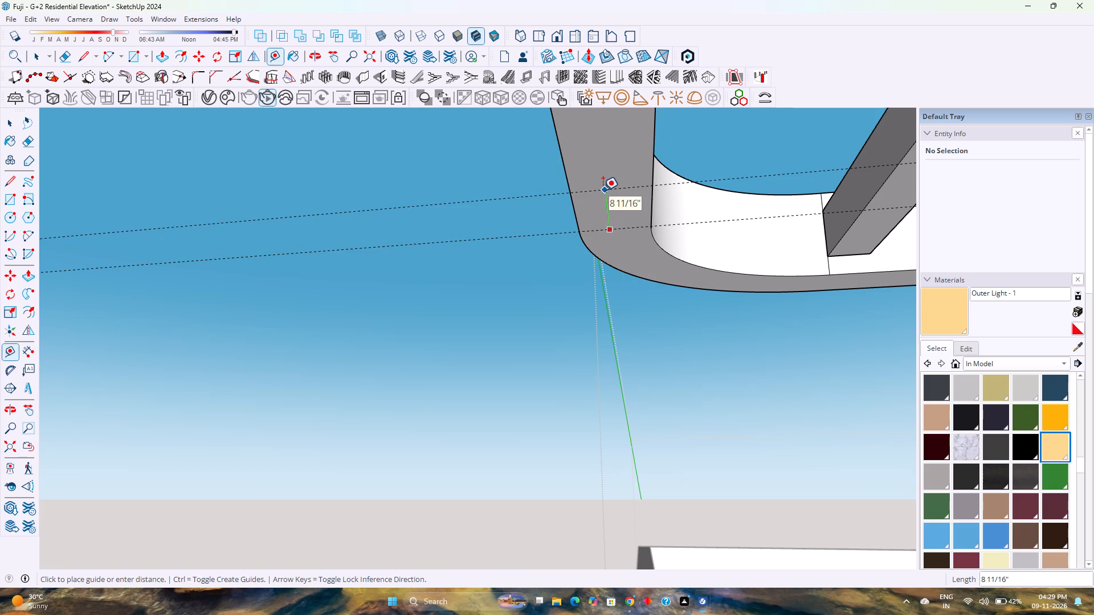
key(6)
key(Return)
key(9)
key(Return)
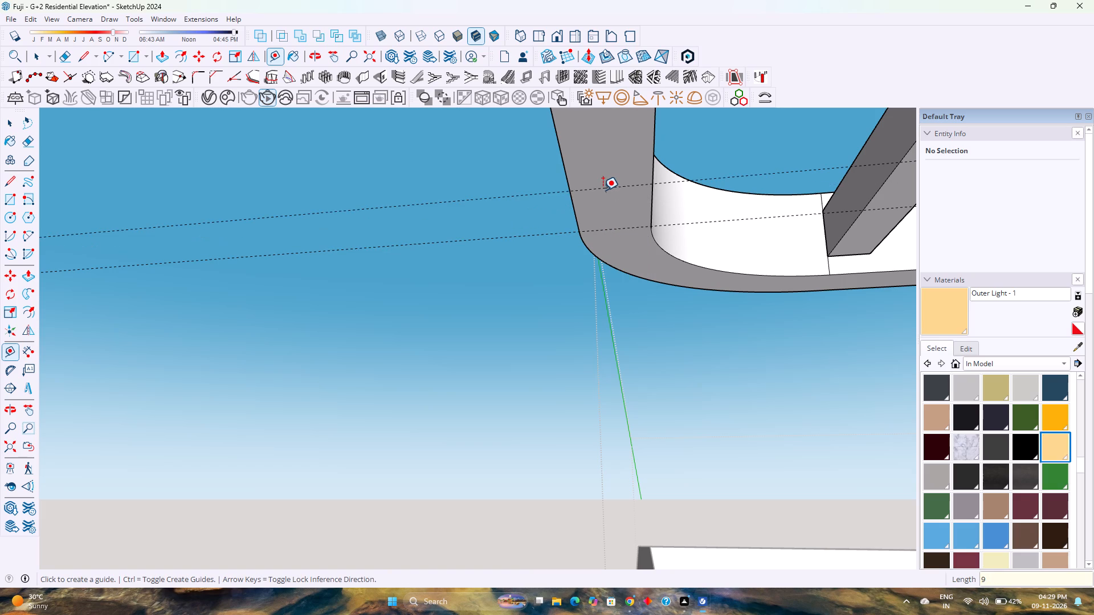
scroll(576, 165, down, 4)
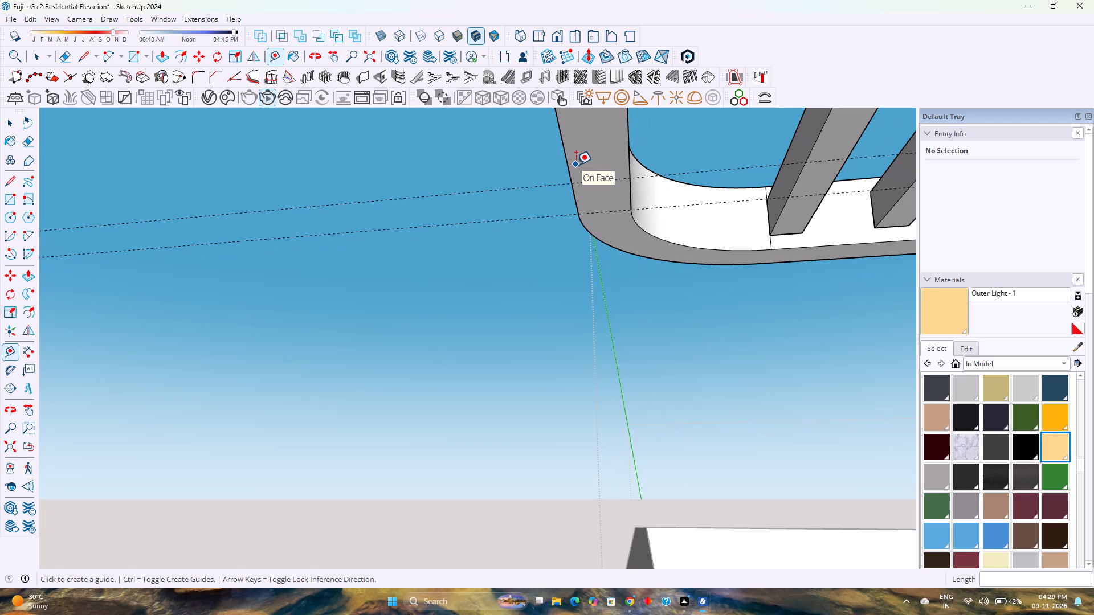
text(1')
key(Return)
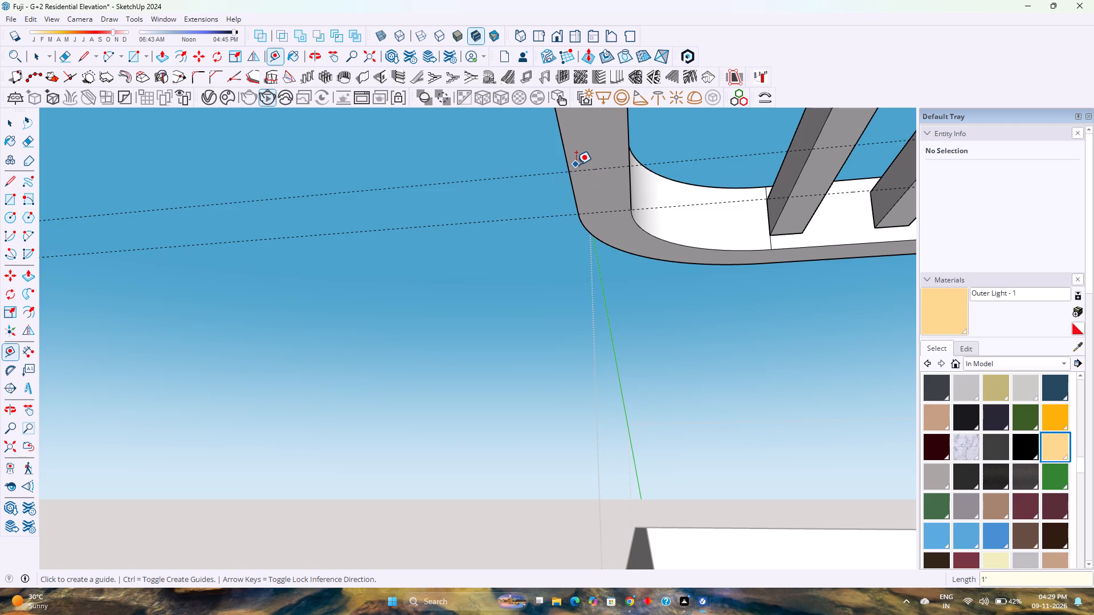
Place a guide 2" inward from the outer side edge on the pergola frame's underside.
scroll(586, 192, up, 4)
click(568, 201)
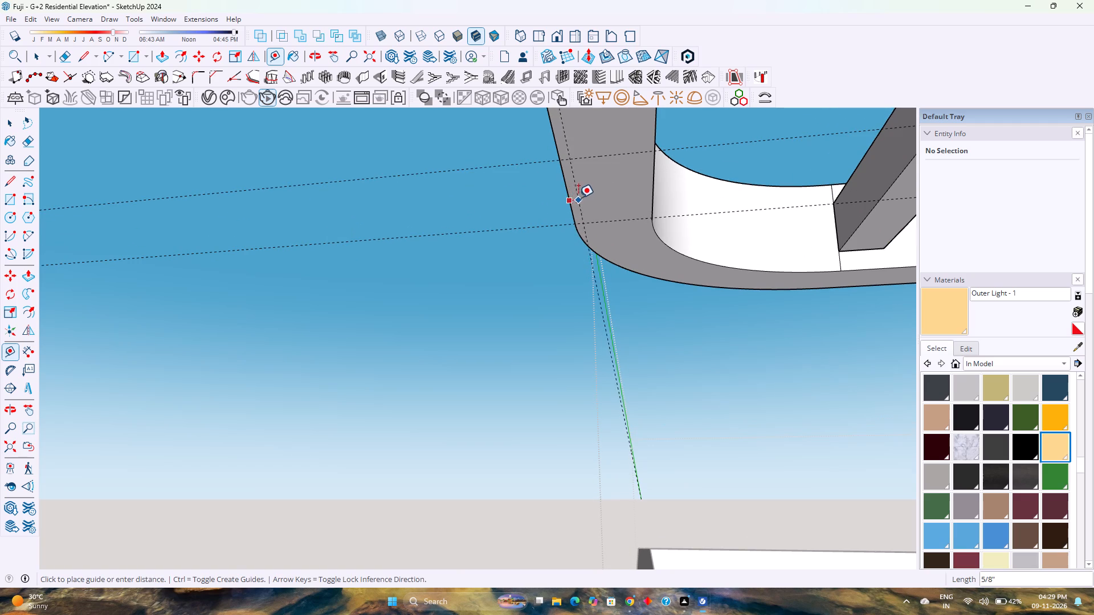
key(2)
key(Return)
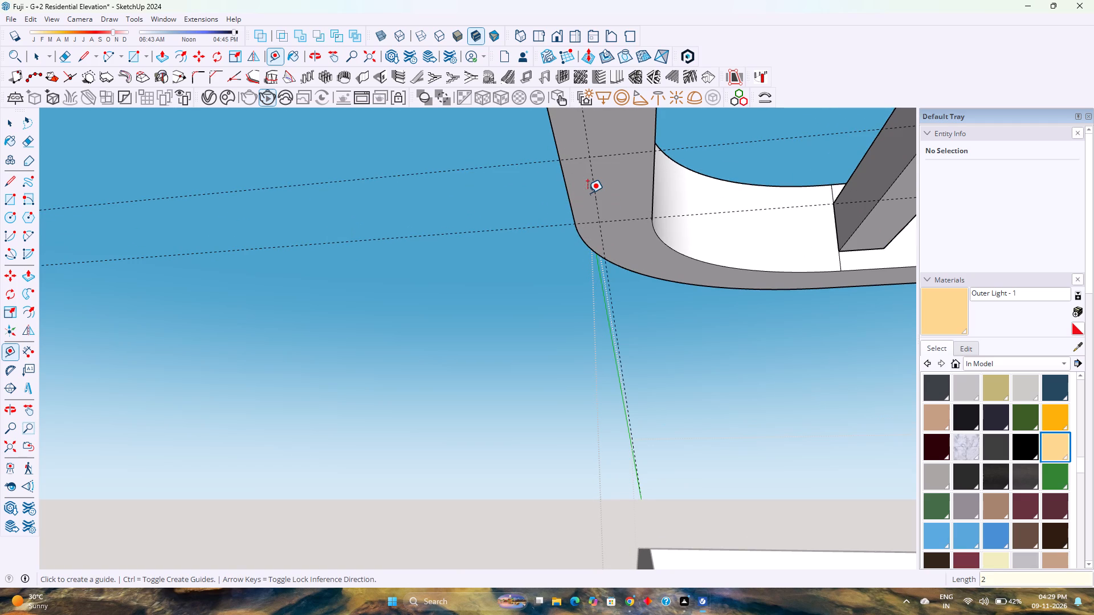
Set the guide's offset from the outer side edge of the pergola frame's underside to 1.5".
text(1.5)
key(Return)
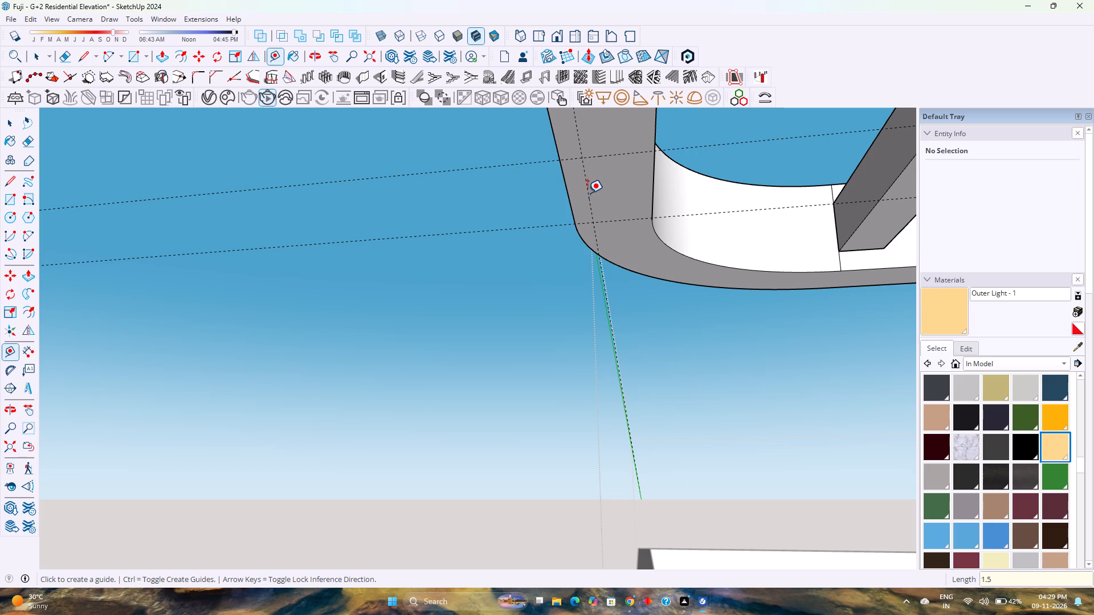
Place another guide a short distance inward from the inner side edge on the pergola frame's underside.
click(655, 180)
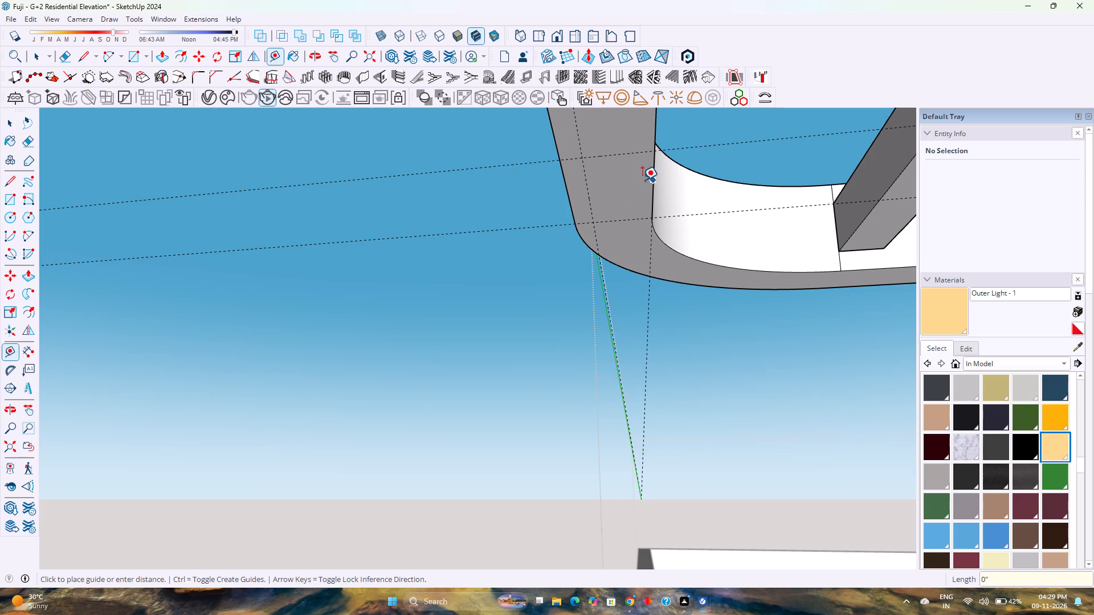
click(636, 180)
scroll(598, 186, up, 3)
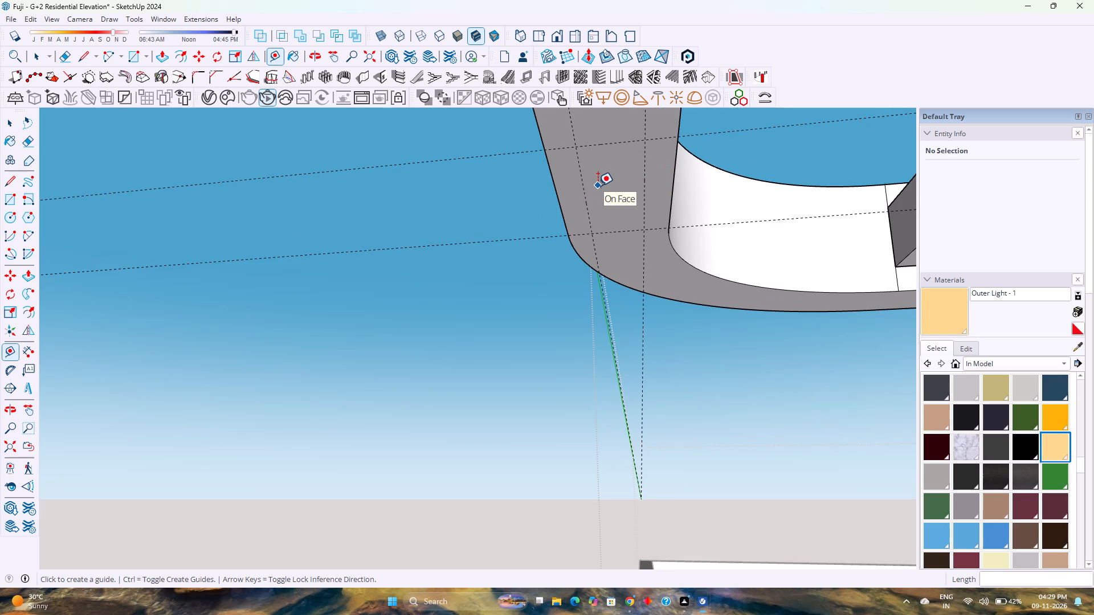
Draw a rectangle about 3 1/4" by 1' between the guide intersections on the frame's underside and make it a group.
key(r)
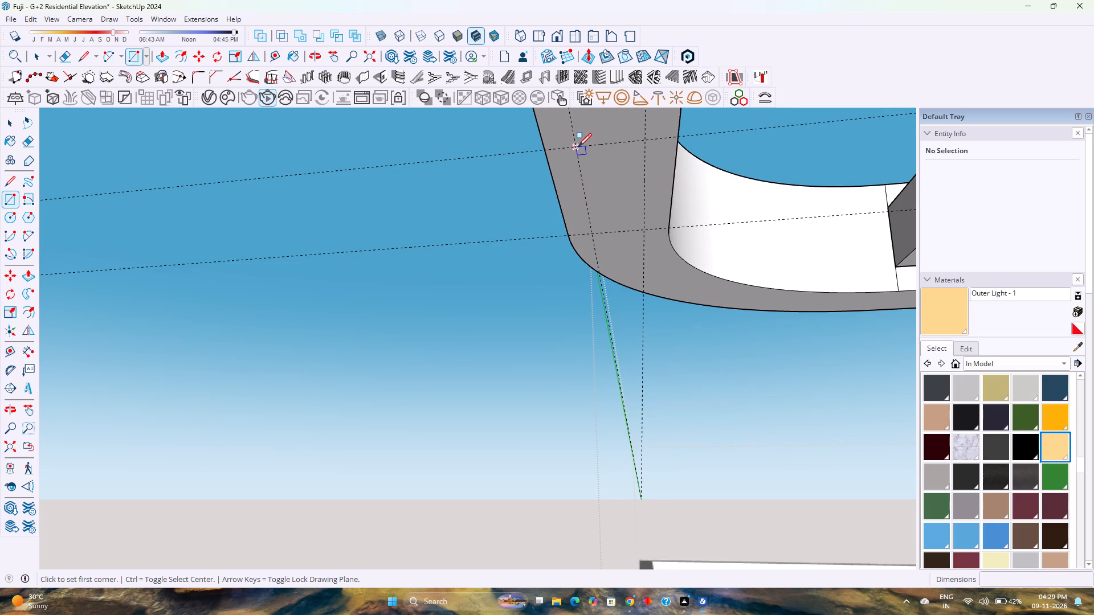
click(578, 146)
click(646, 231)
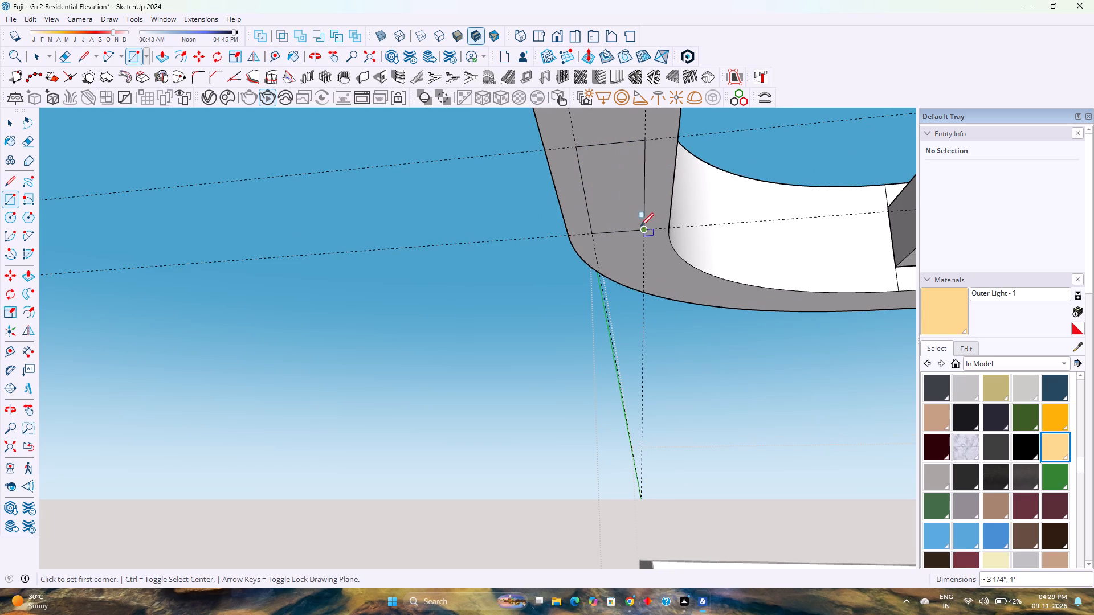
key(space)
double_click(599, 195)
right_click(599, 195)
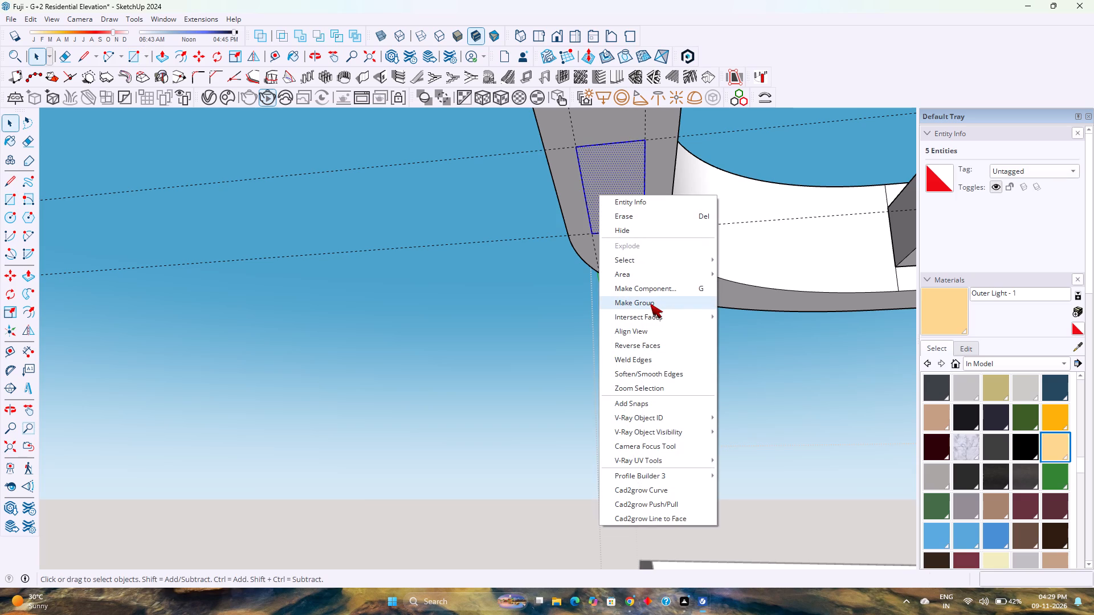
click(650, 304)
Open the rectangle's group and extrude its face down about 4' 3" to the roof edge as a support post.
double_click(610, 201)
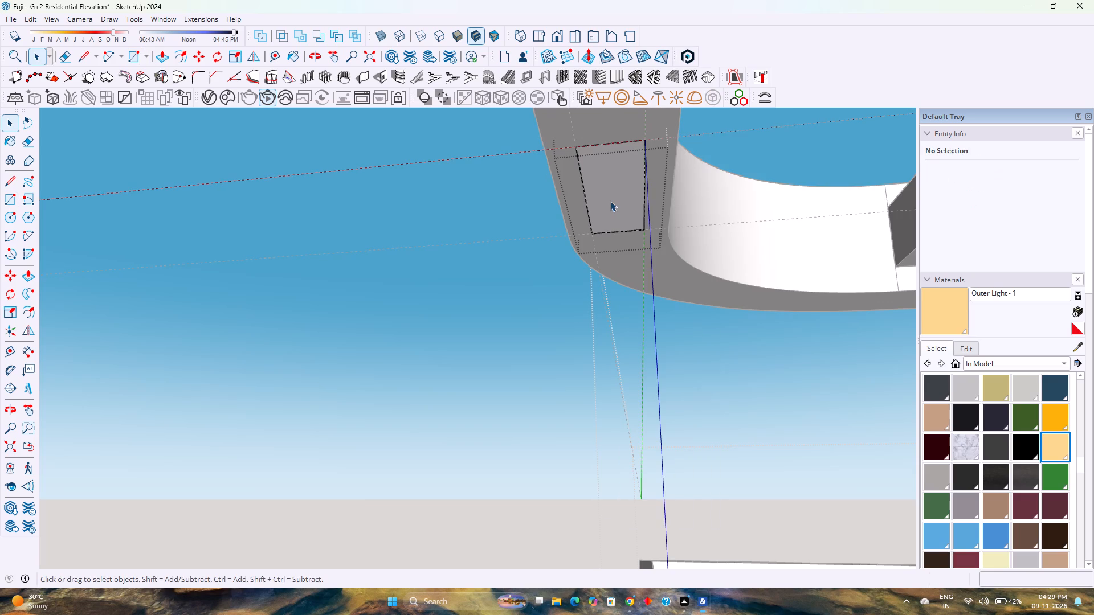
key(p)
click(610, 199)
scroll(643, 265, down, 5)
middle_drag(623, 274, 805, 322)
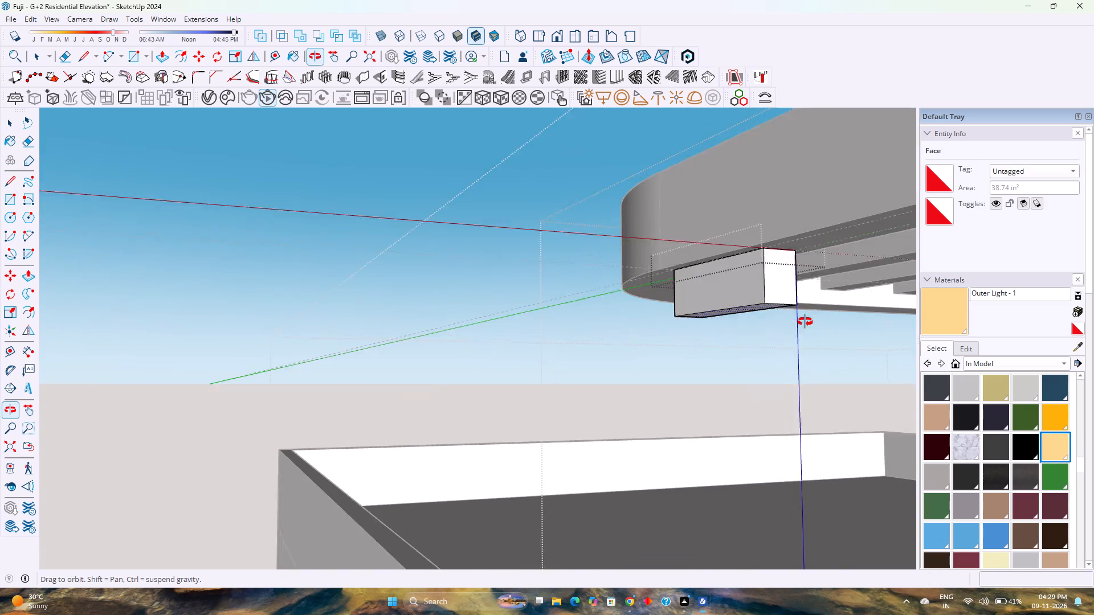
middle_drag(805, 322, 816, 323)
scroll(705, 324, down, 3)
shift+middle_drag(690, 329, 608, 232)
scroll(608, 225, down, 4)
middle_drag(573, 244, 731, 356)
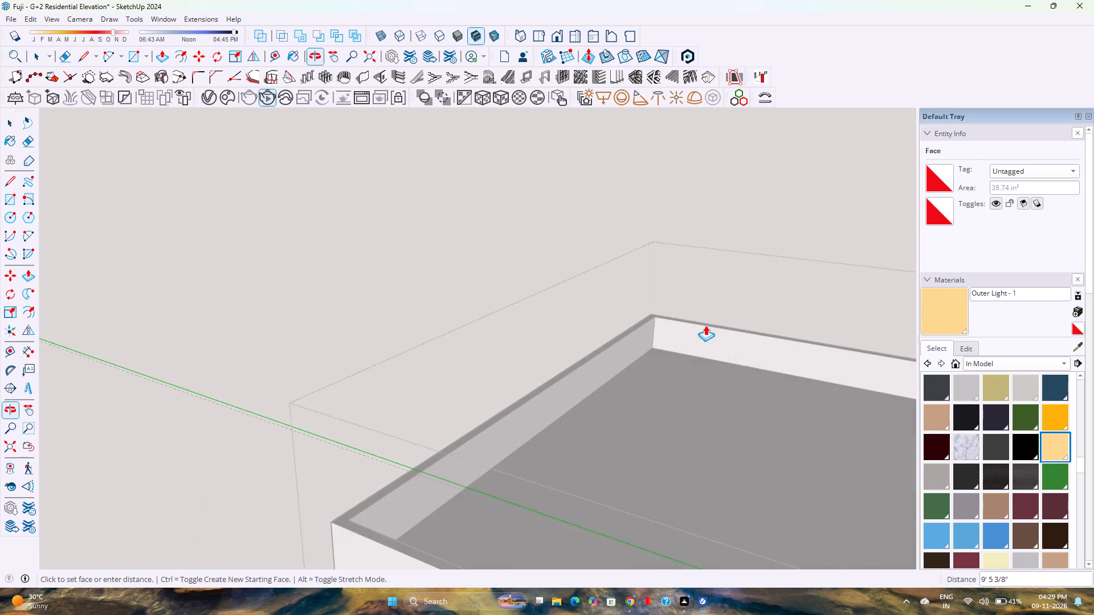
scroll(697, 314, down, 3)
shift+middle_drag(712, 330, 492, 172)
shift+middle_drag(489, 169, 481, 162)
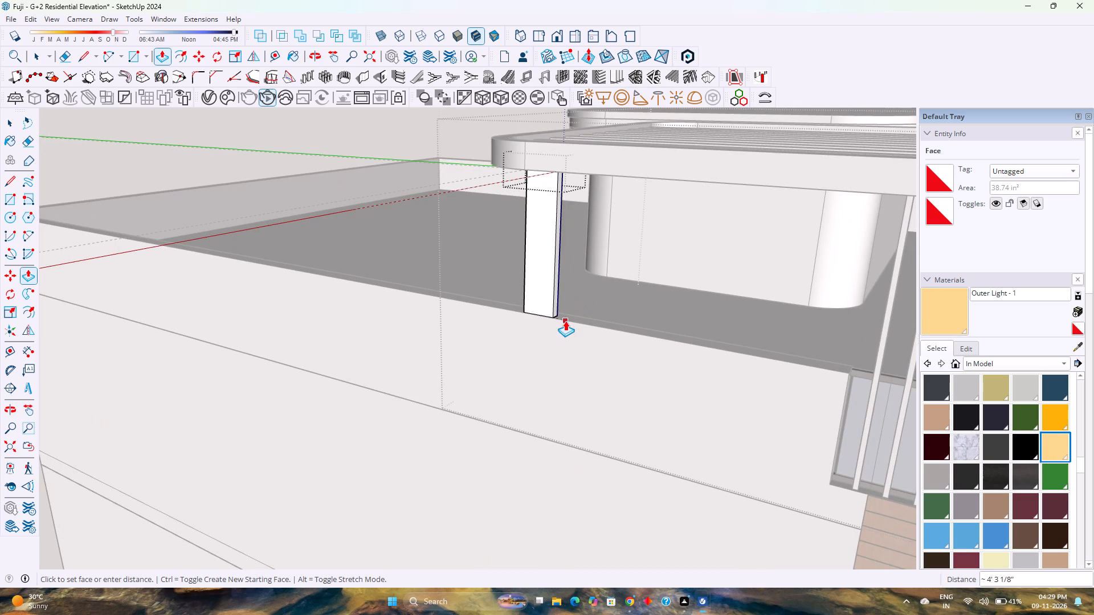
click(565, 321)
scroll(561, 317, up, 2)
key(space)
scroll(549, 296, down, 1)
key(Escape)
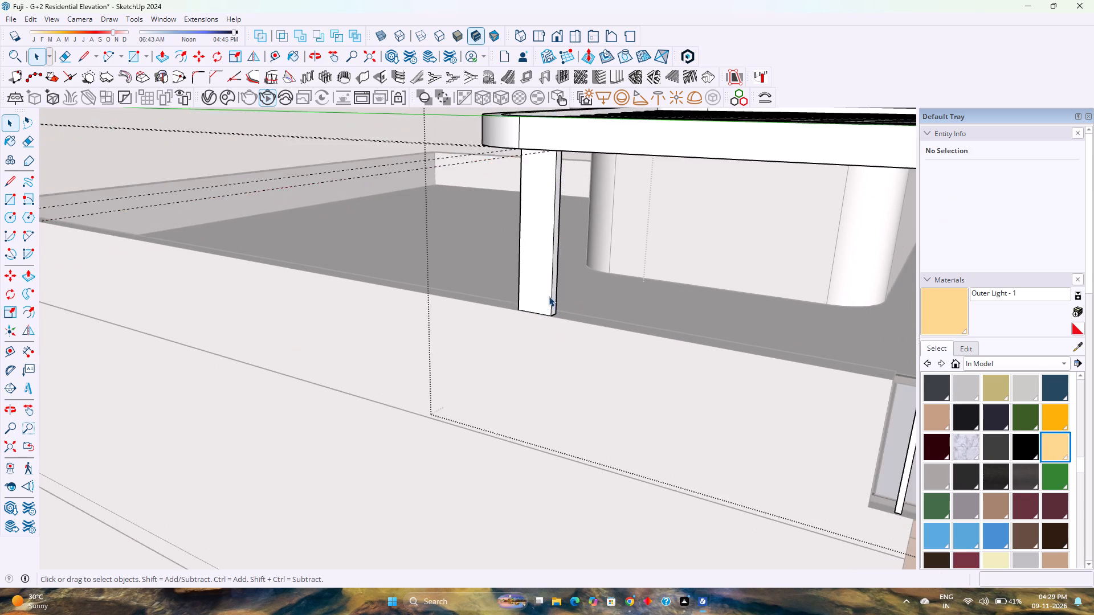
Examine the new support post and the pergola's underside from around the roof terrace.
scroll(549, 296, down, 3)
middle_drag(573, 298, 564, 295)
middle_drag(560, 293, 536, 282)
middle_drag(475, 259, 424, 231)
middle_click(424, 229)
scroll(431, 200, down, 4)
shift+middle_drag(431, 200, 545, 357)
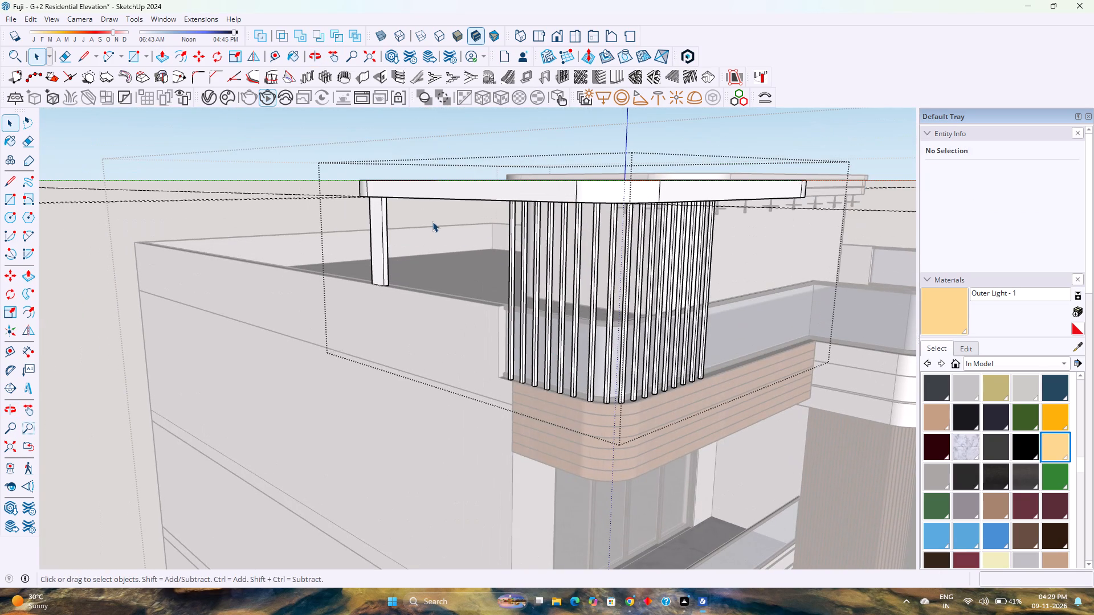
middle_drag(346, 133, 529, 80)
scroll(578, 181, up, 3)
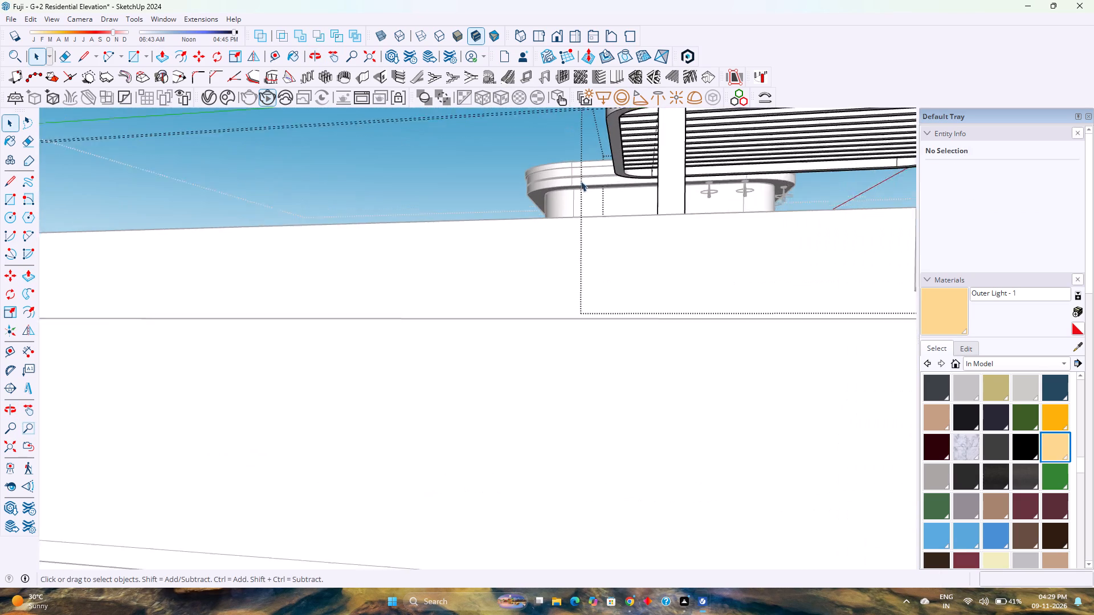
scroll(569, 165, up, 4)
shift+middle_drag(602, 207, 558, 302)
middle_drag(558, 298, 844, 329)
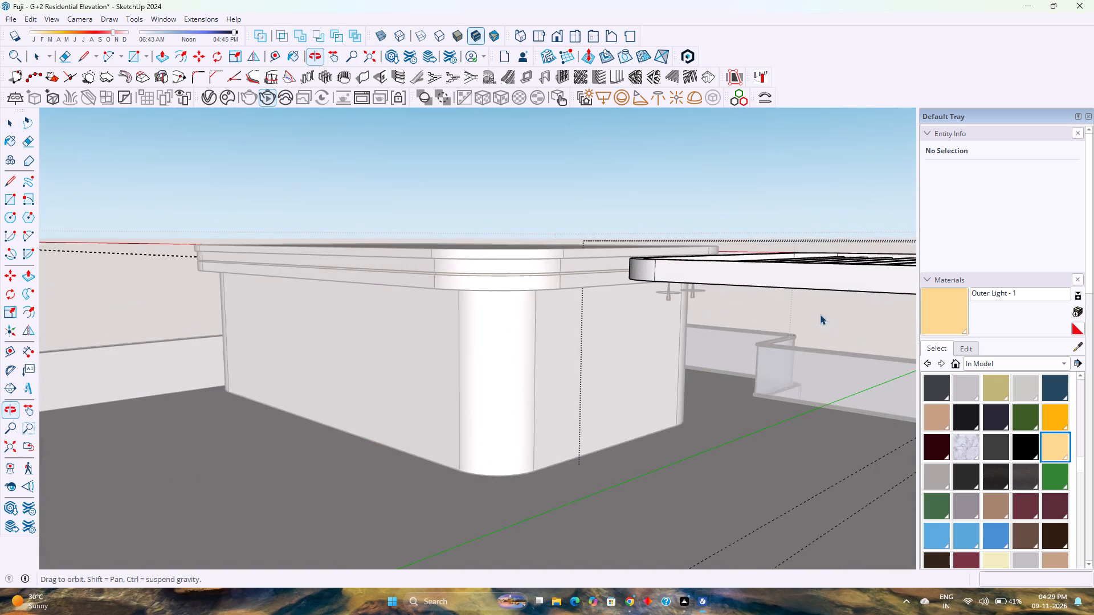
scroll(721, 302, up, 3)
middle_drag(677, 303, 777, 252)
scroll(715, 276, up, 2)
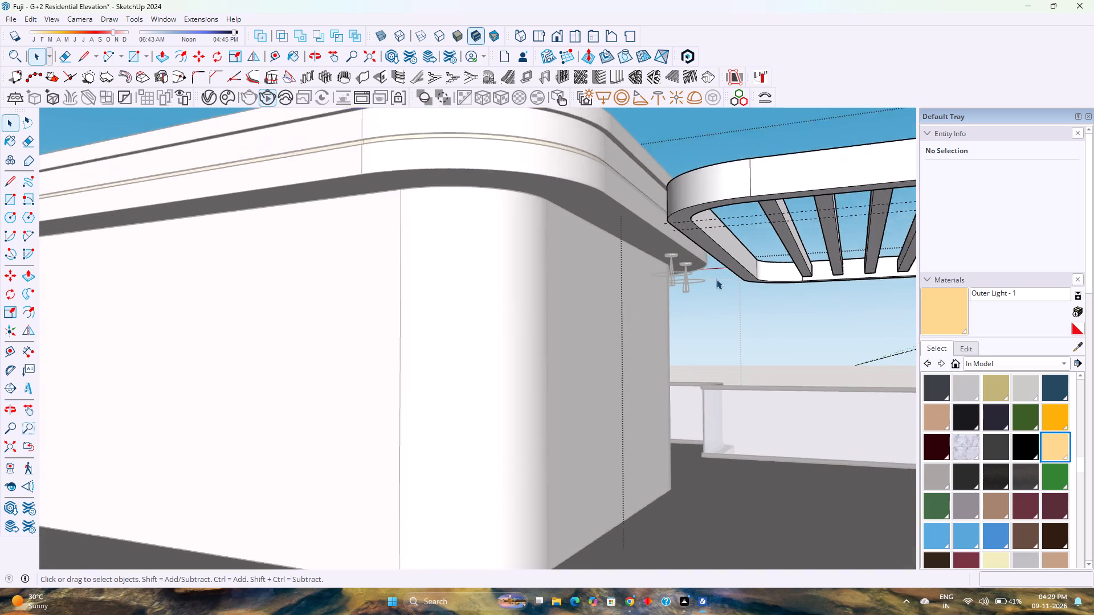
scroll(716, 279, up, 2)
scroll(680, 282, down, 5)
middle_drag(695, 288, 758, 267)
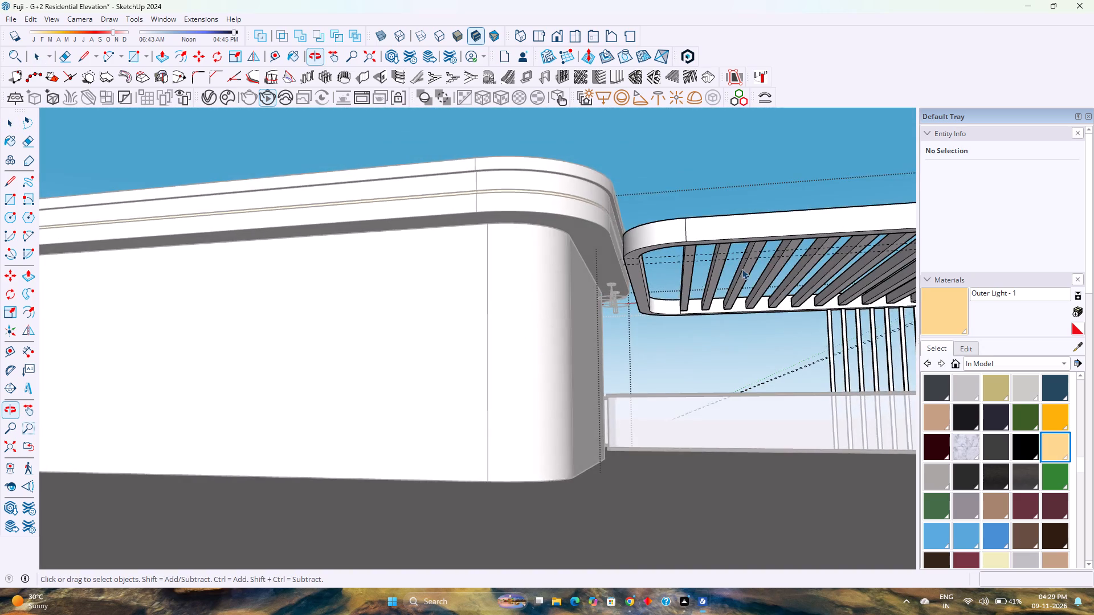
scroll(656, 284, down, 4)
Delete all guides from the model and close the pergola group.
click(7, 445)
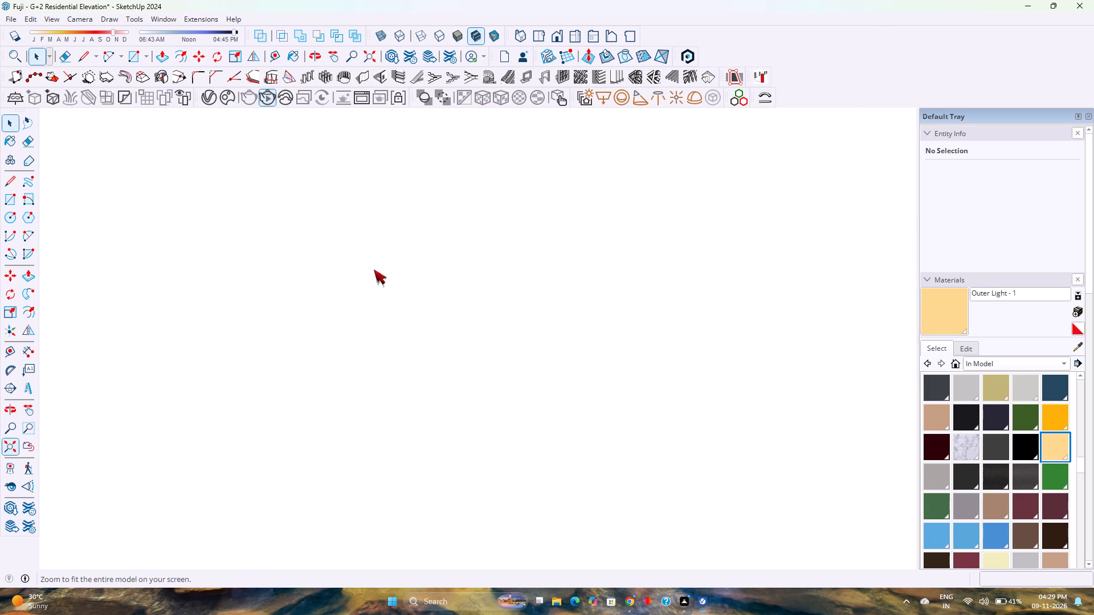
shift+middle_drag(409, 260, 221, 433)
middle_click(221, 433)
middle_drag(319, 351, 325, 437)
middle_click(325, 437)
middle_drag(424, 345, 90, 350)
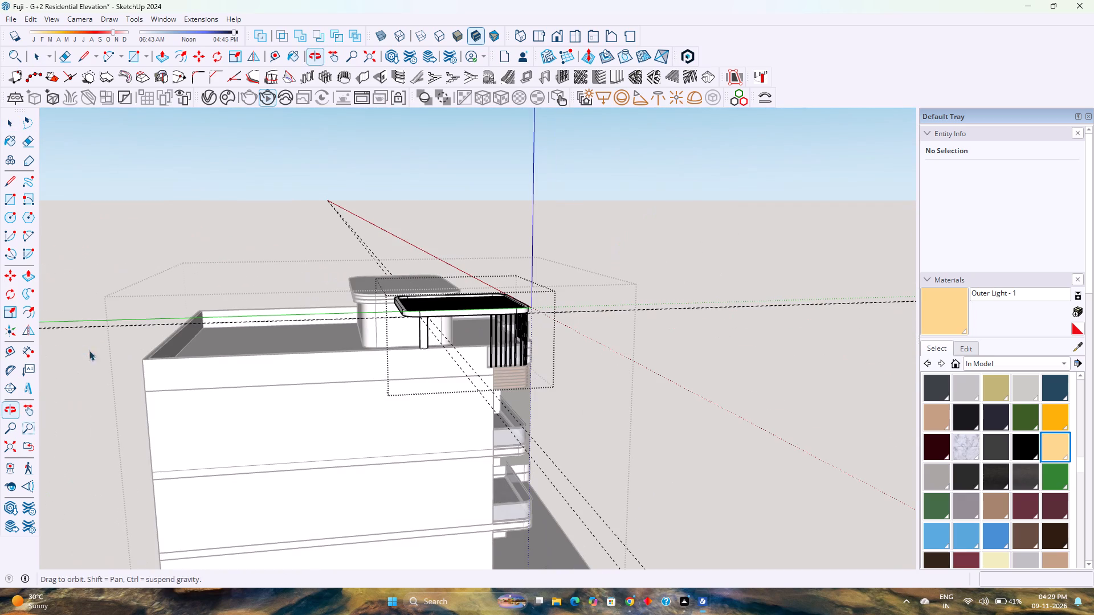
click(27, 21)
click(103, 136)
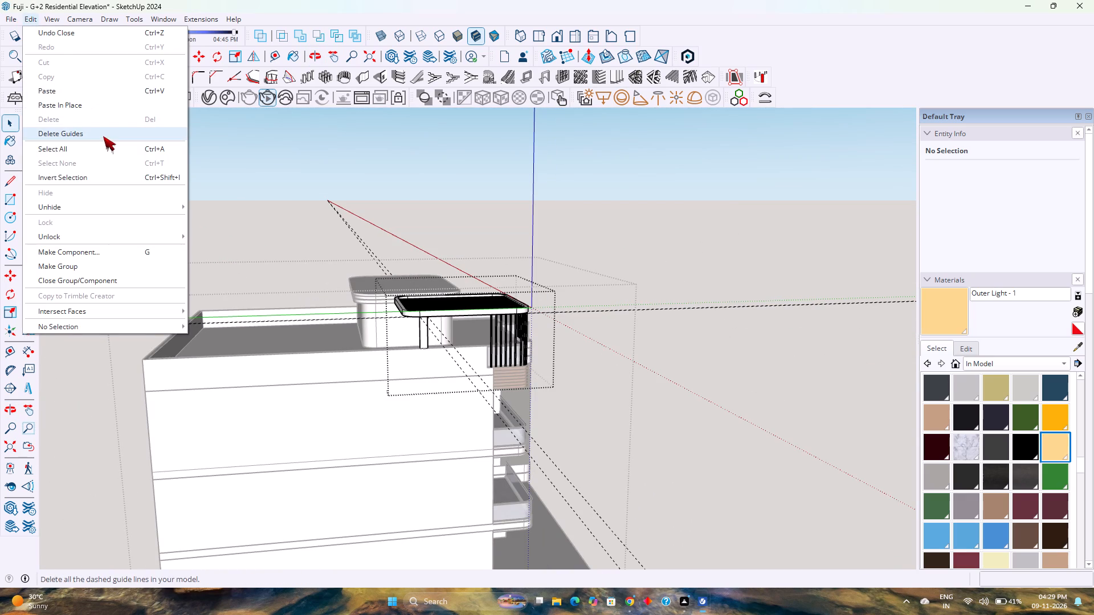
middle_drag(374, 251, 22, 260)
middle_click(22, 260)
click(718, 261)
Bring the front elevation into view from below and save the model.
scroll(667, 272, up, 1)
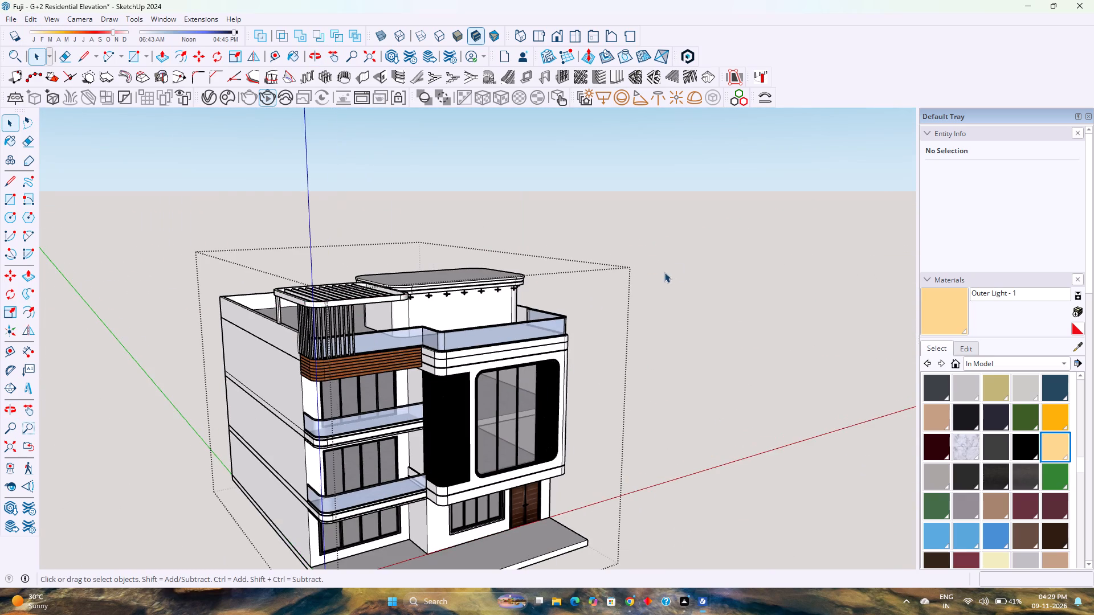
shift+middle_drag(660, 272, 687, 305)
middle_drag(665, 306, 425, 222)
scroll(347, 241, up, 5)
middle_drag(329, 272, 390, 240)
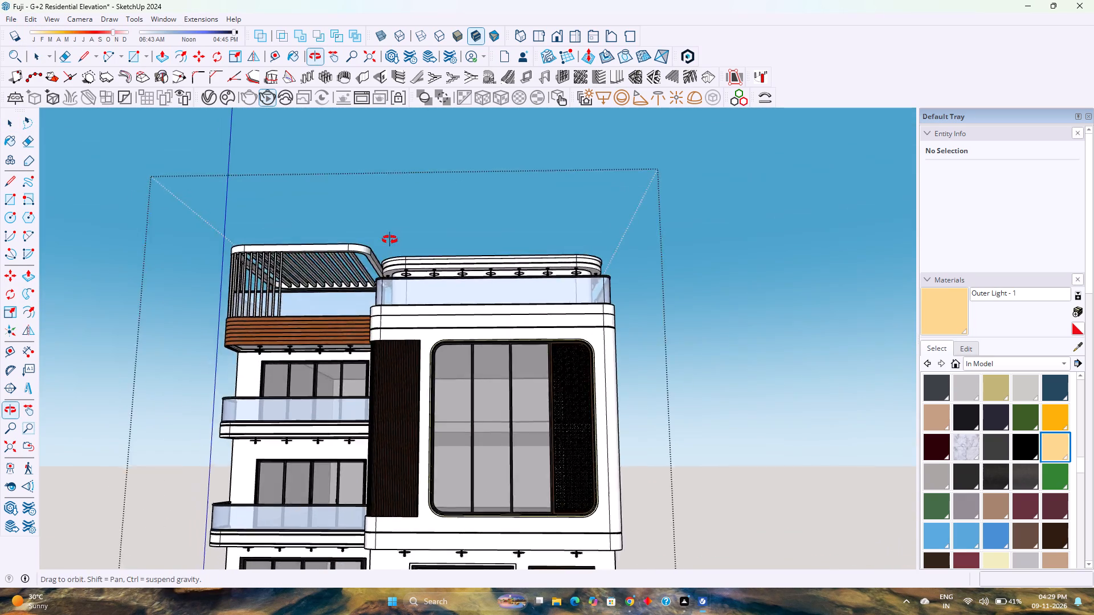
middle_drag(390, 240, 416, 233)
scroll(411, 233, up, 3)
key(ctrl+s)
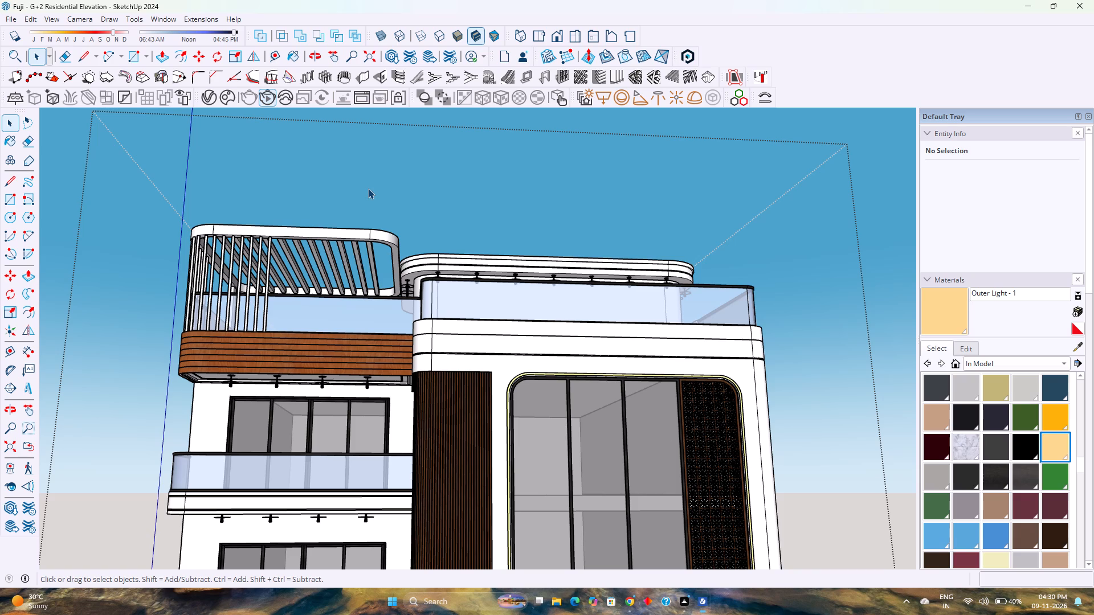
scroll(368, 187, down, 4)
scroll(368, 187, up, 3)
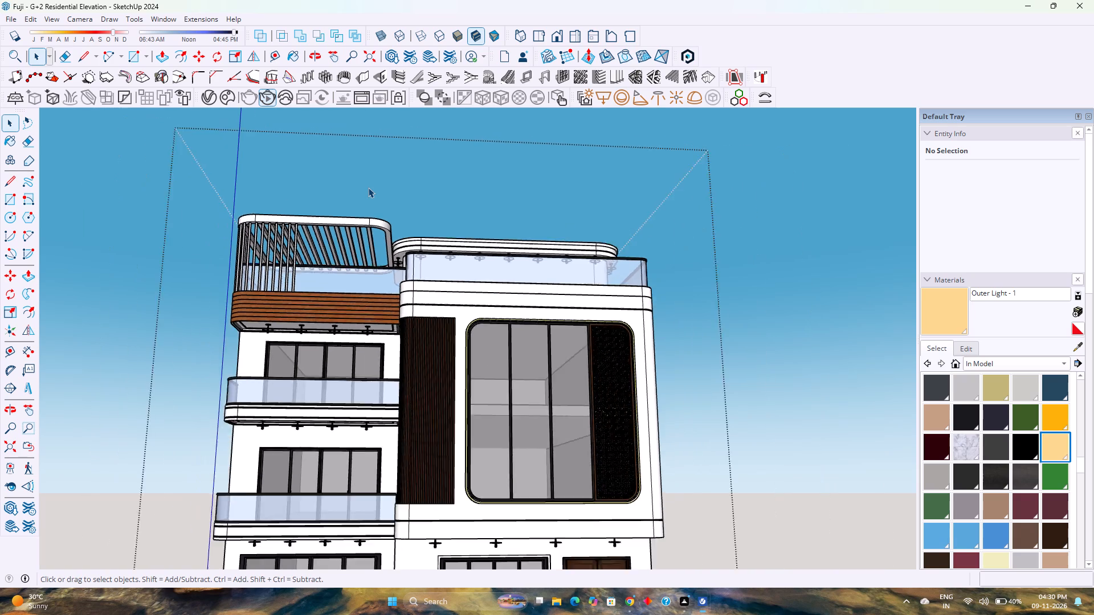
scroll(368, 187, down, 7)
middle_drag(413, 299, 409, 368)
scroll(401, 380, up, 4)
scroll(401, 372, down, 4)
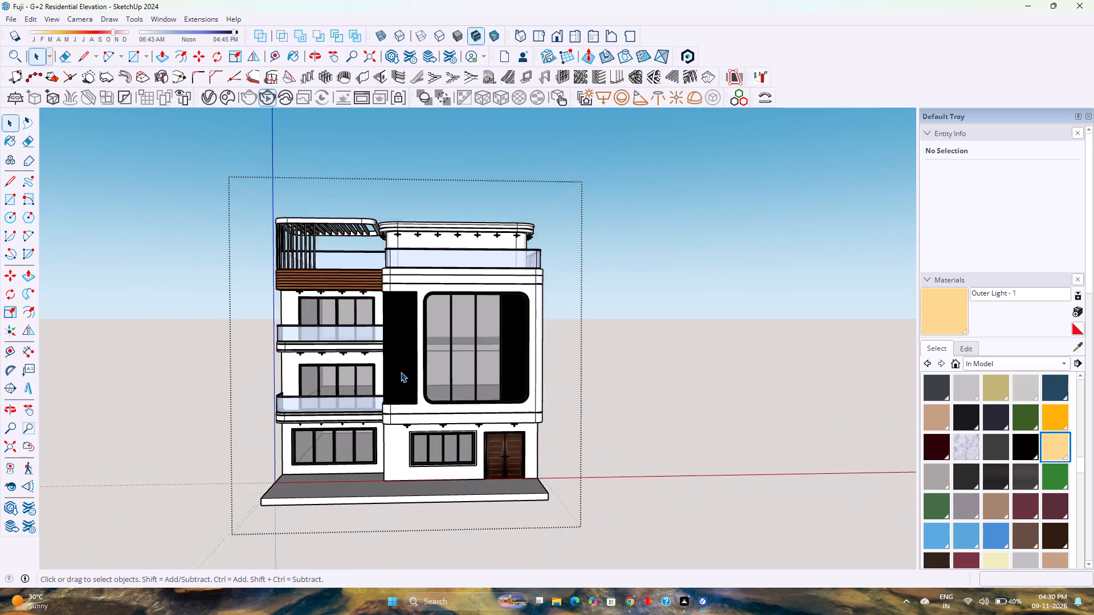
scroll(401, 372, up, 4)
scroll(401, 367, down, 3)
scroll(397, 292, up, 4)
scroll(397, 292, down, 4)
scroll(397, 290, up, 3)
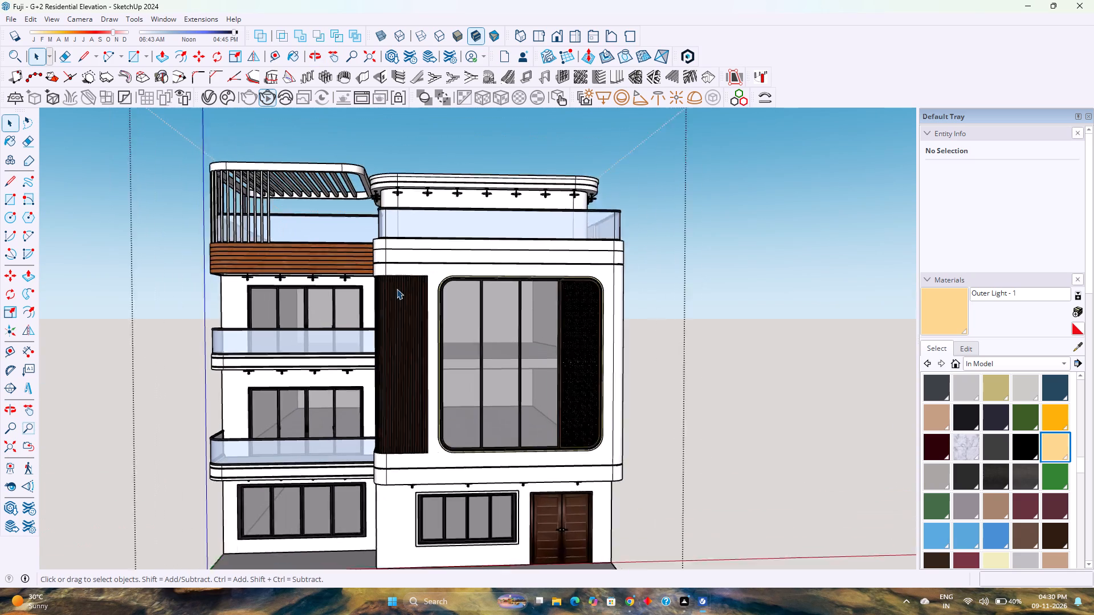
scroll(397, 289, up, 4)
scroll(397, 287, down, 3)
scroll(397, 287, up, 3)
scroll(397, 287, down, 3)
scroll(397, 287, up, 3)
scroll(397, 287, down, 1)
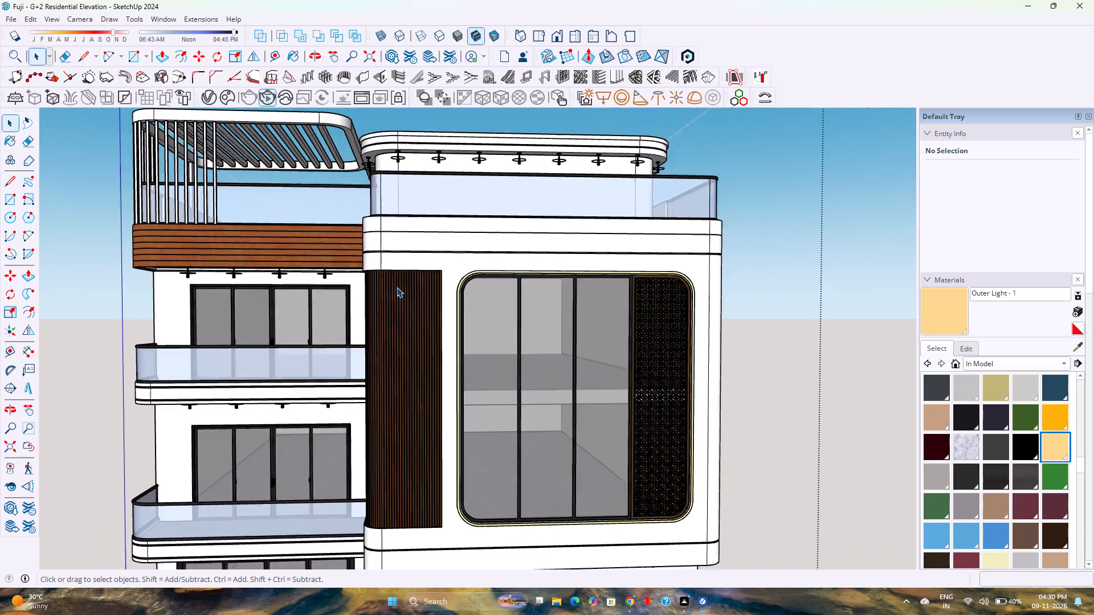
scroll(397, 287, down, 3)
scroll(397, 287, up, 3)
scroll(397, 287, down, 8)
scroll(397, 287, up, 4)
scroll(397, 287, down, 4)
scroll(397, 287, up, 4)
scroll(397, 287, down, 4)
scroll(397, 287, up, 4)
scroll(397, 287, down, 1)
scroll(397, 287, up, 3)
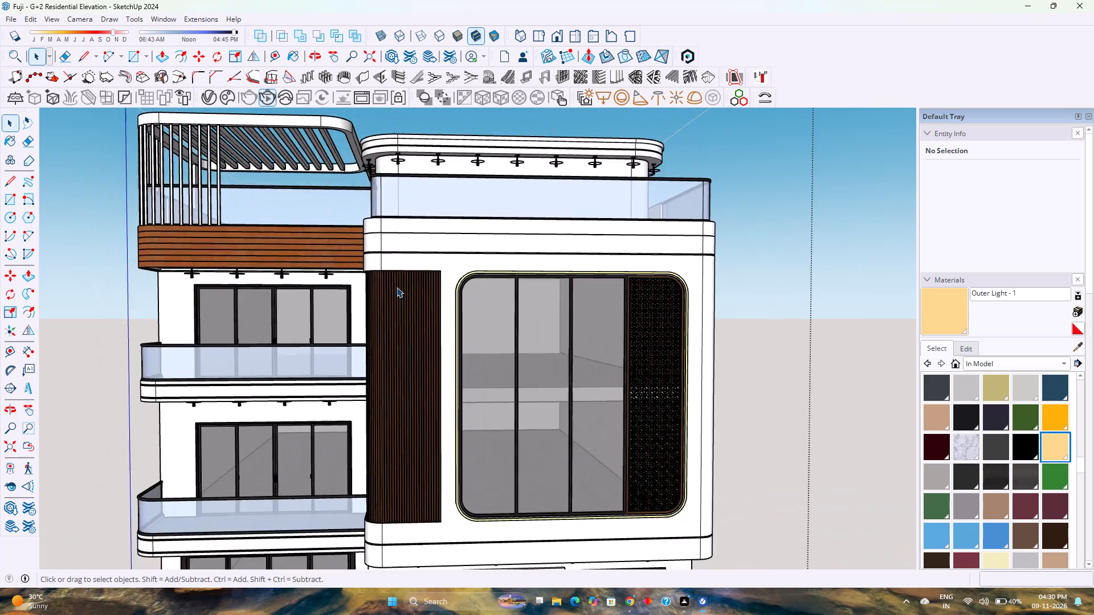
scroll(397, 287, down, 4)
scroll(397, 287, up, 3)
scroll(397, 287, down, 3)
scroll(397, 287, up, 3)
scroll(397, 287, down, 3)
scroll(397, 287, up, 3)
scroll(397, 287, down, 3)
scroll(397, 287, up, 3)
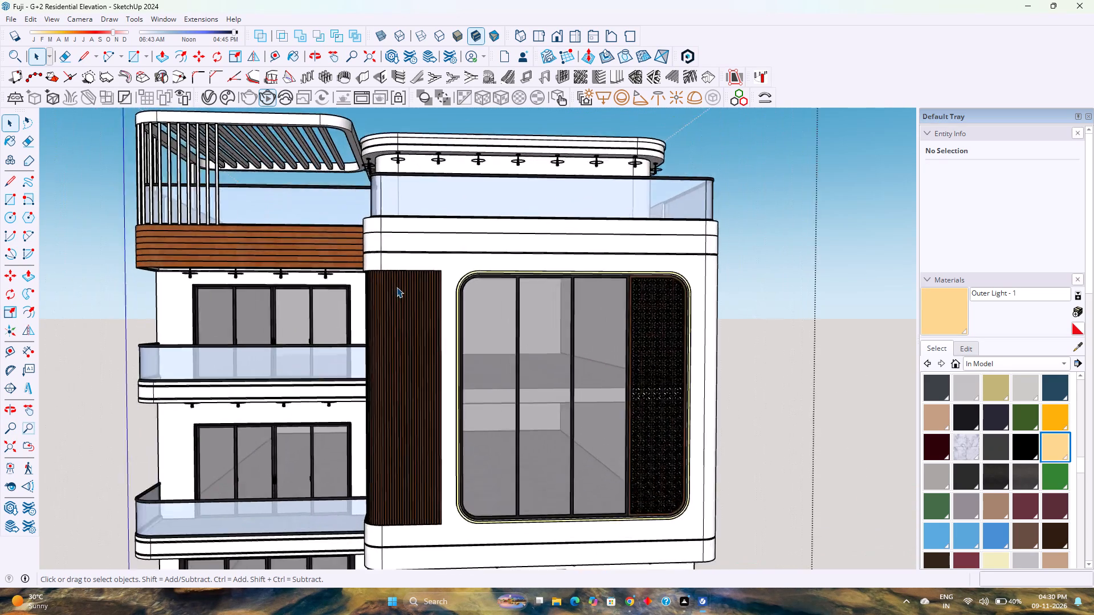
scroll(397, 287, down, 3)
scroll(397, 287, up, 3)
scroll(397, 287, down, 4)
Open the rooftop pergola's group and paint the first five vertical fins on its front side with Wood Veneer 01.
scroll(268, 211, up, 4)
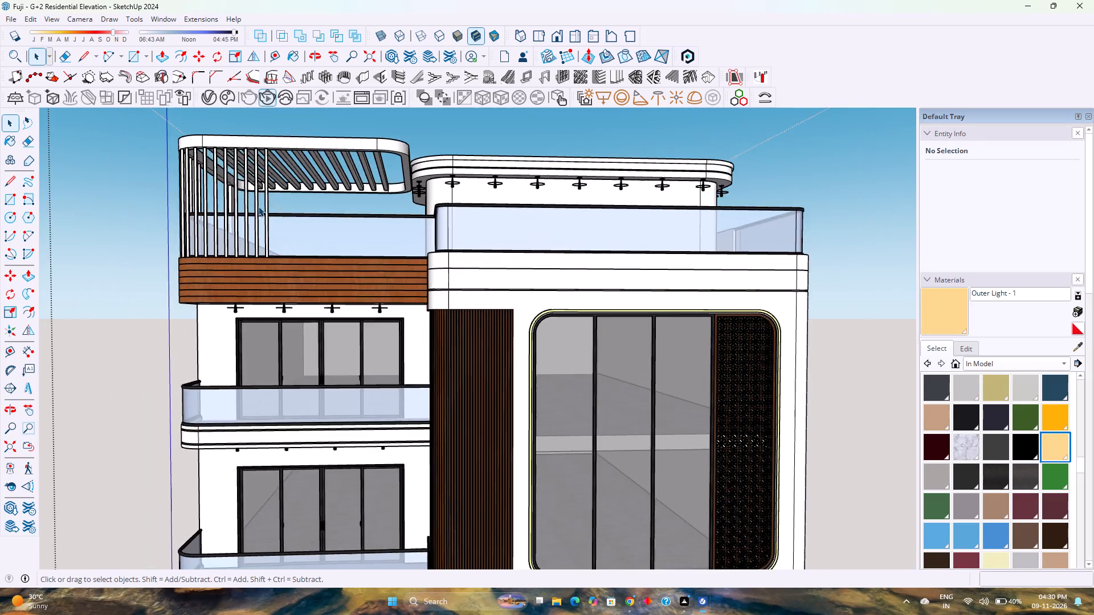
scroll(258, 206, up, 6)
scroll(224, 255, up, 4)
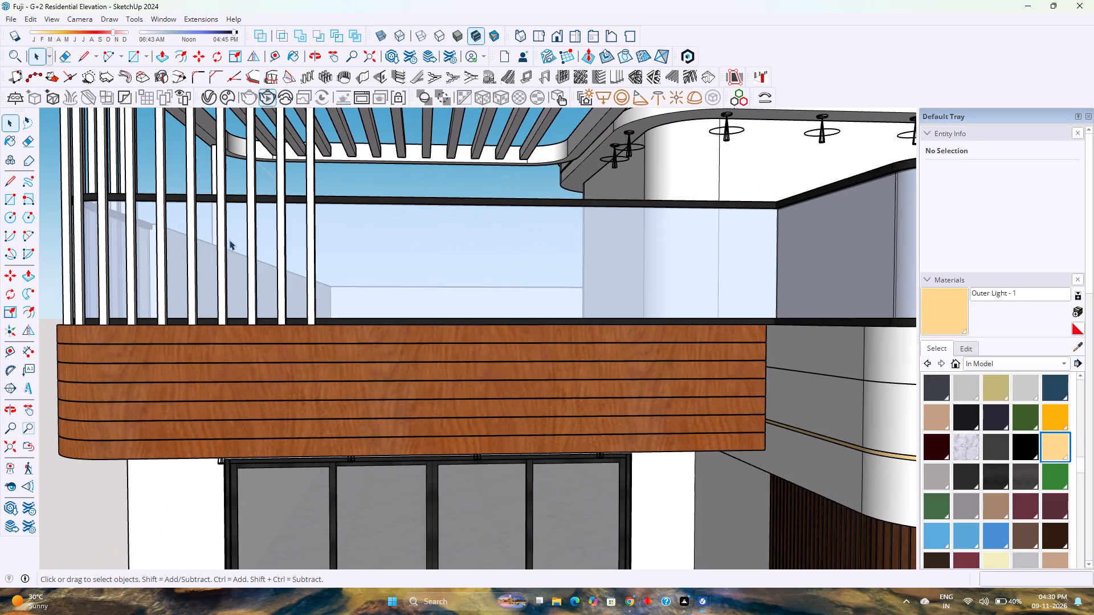
click(221, 238)
click(221, 238)
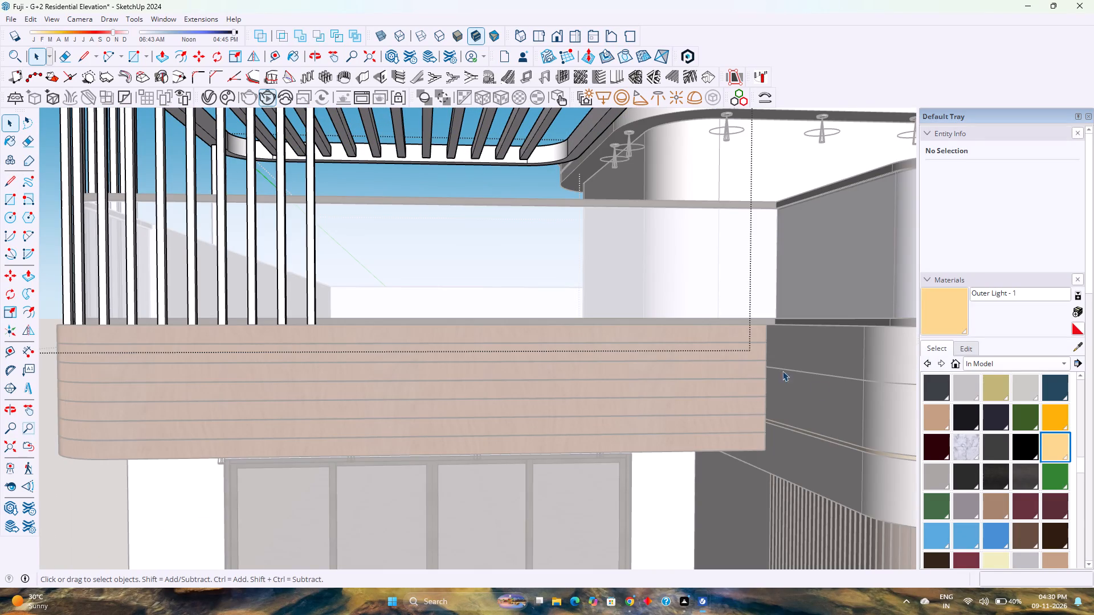
scroll(953, 459, down, 6)
click(964, 448)
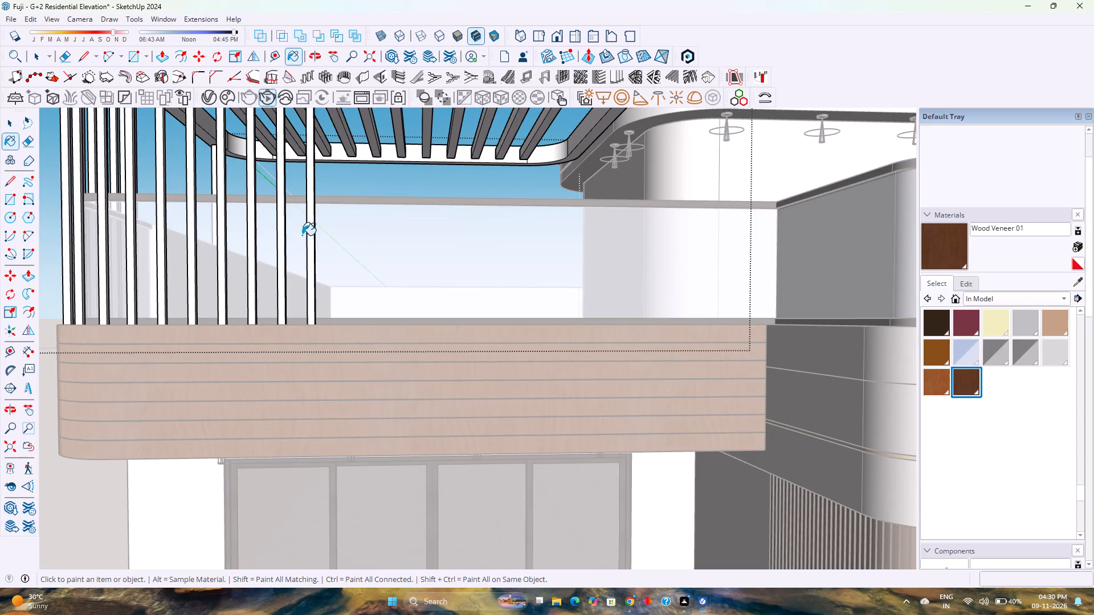
click(312, 240)
click(281, 244)
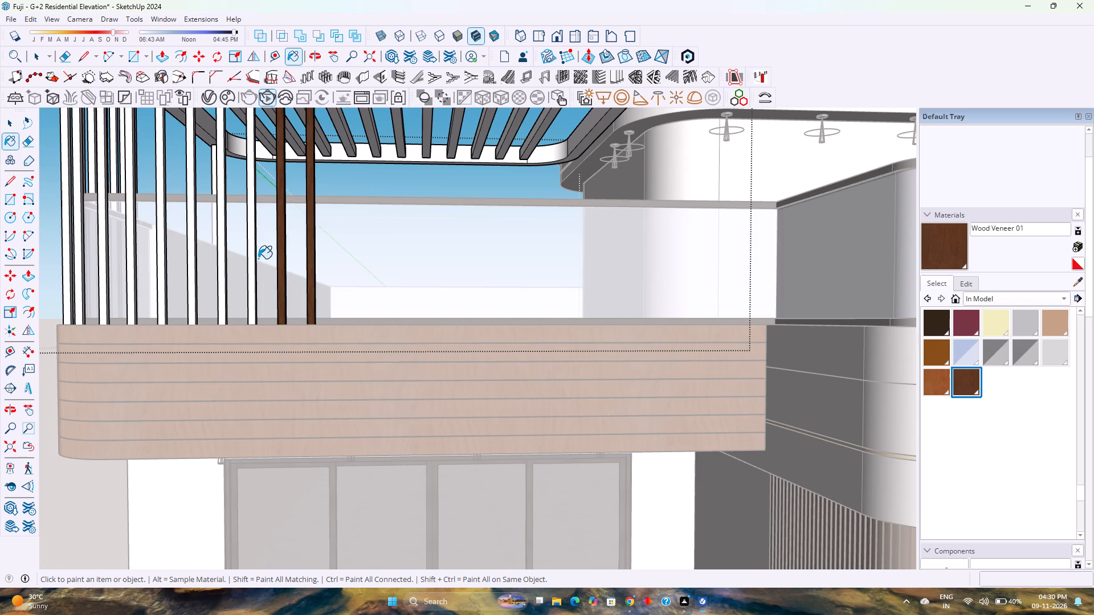
click(252, 263)
click(222, 273)
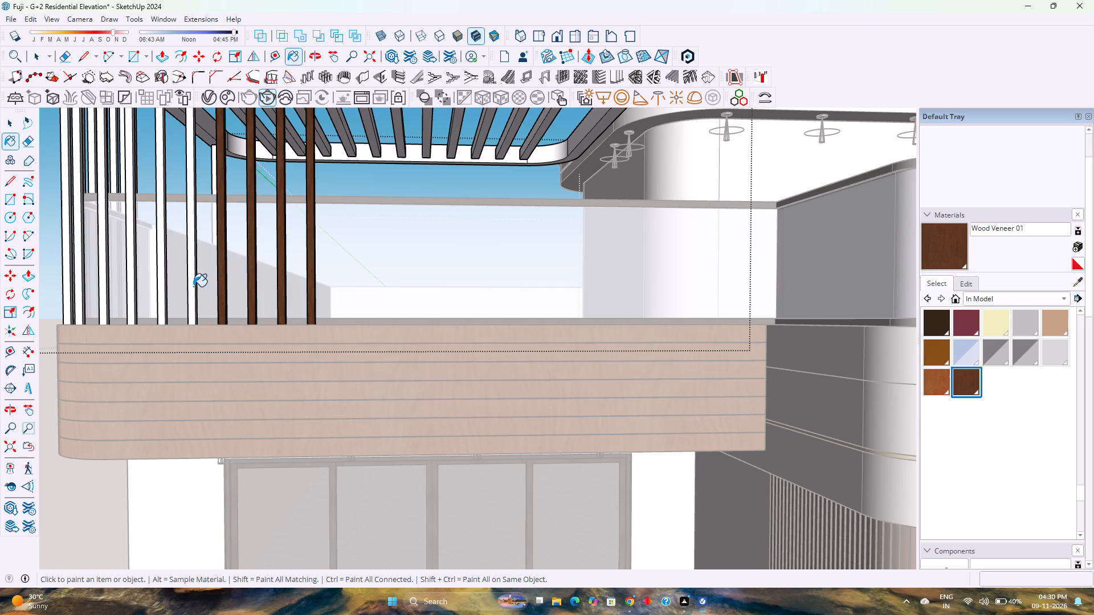
click(193, 286)
Paint the next six pergola fins with Wood Veneer 01, continuing from the front side around the rounded corner.
scroll(189, 286, down, 2)
middle_drag(186, 286, 432, 347)
middle_click(432, 347)
scroll(379, 333, down, 5)
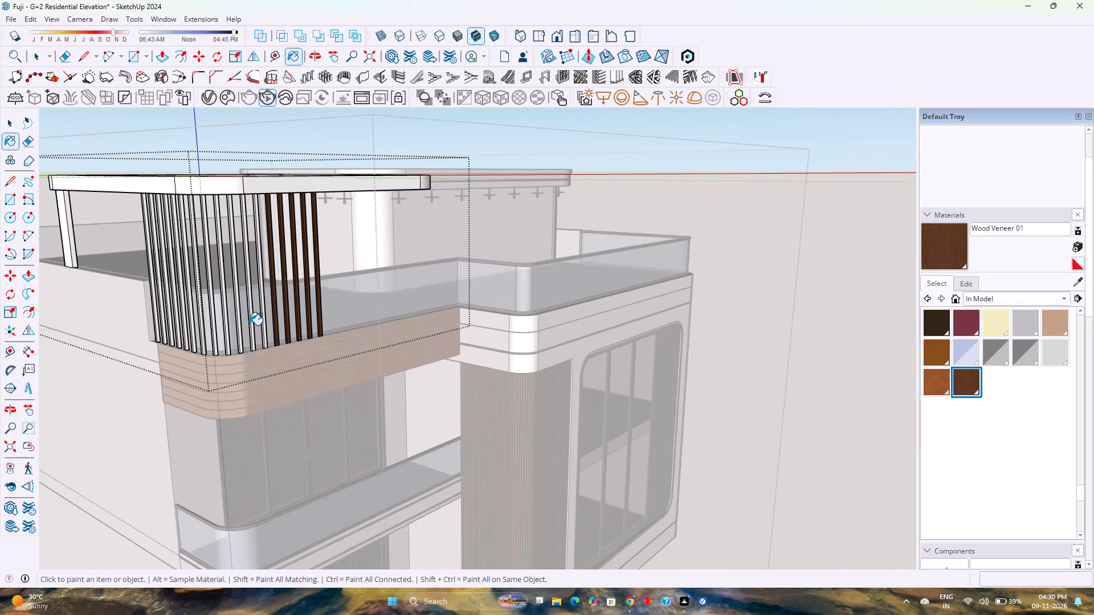
scroll(229, 352, up, 9)
middle_drag(198, 350, 272, 408)
scroll(304, 356, up, 2)
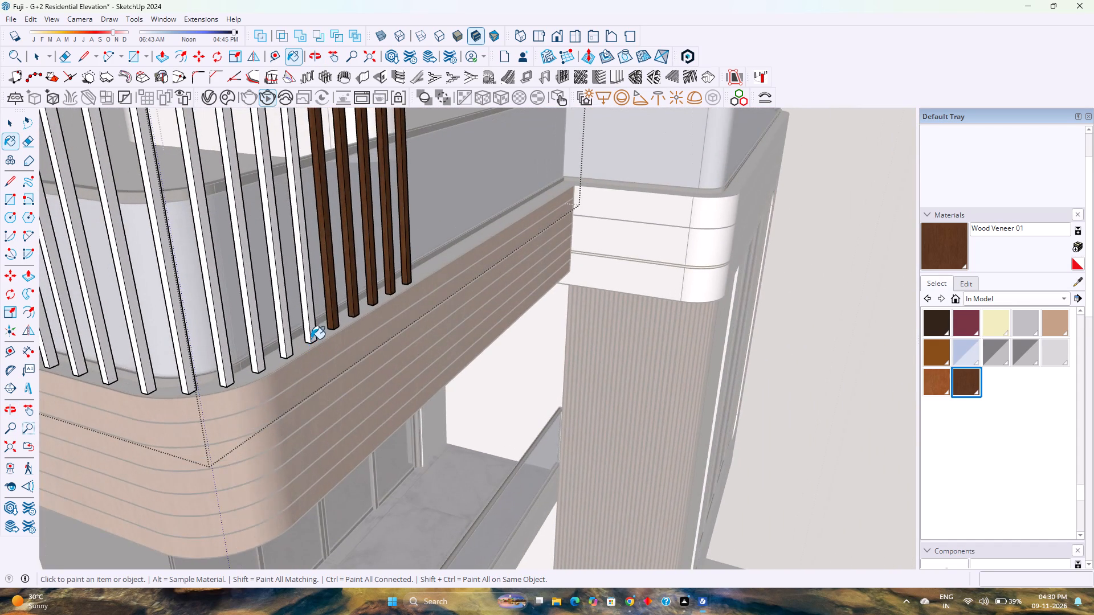
click(311, 335)
click(287, 347)
click(256, 361)
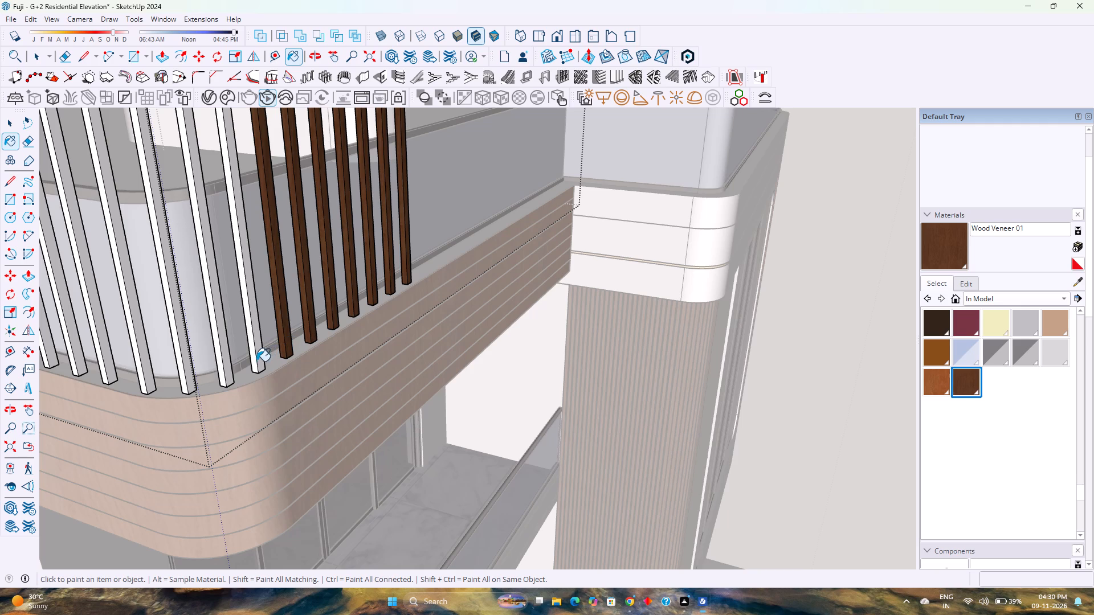
click(226, 375)
scroll(222, 358, down, 5)
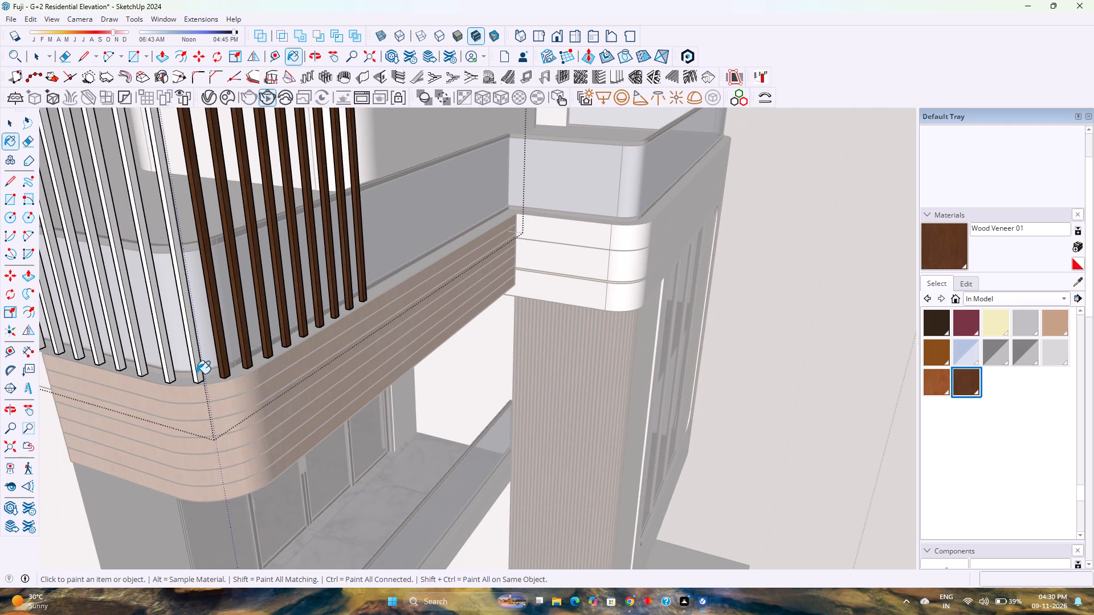
click(197, 374)
click(173, 374)
Paint the six remaining white fins on the pergola's side with Wood Veneer 01.
scroll(177, 367, down, 10)
scroll(122, 352, up, 2)
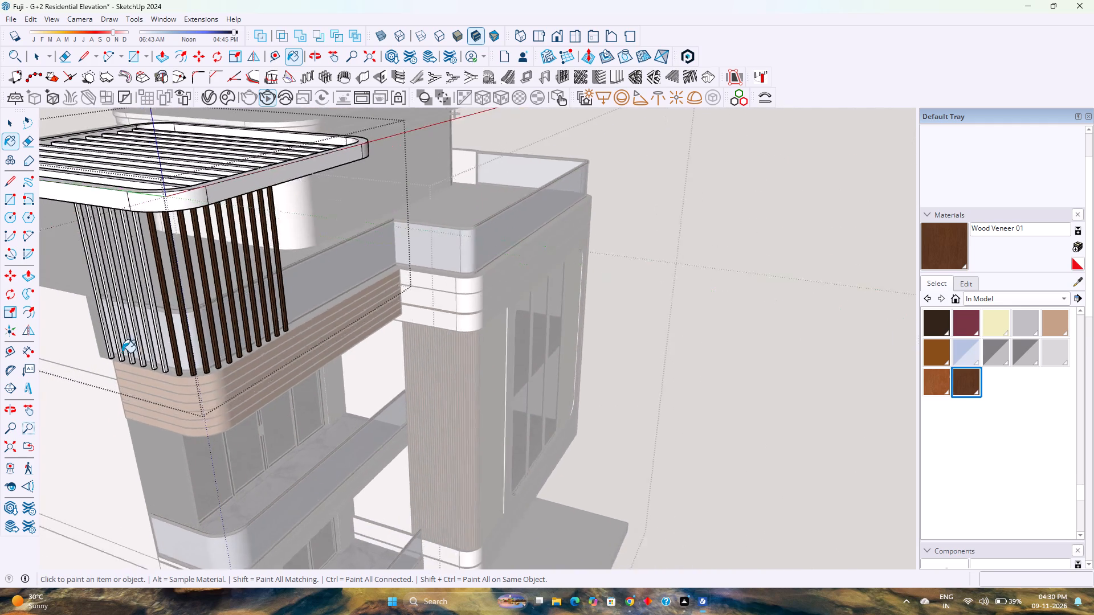
scroll(122, 352, up, 6)
click(100, 351)
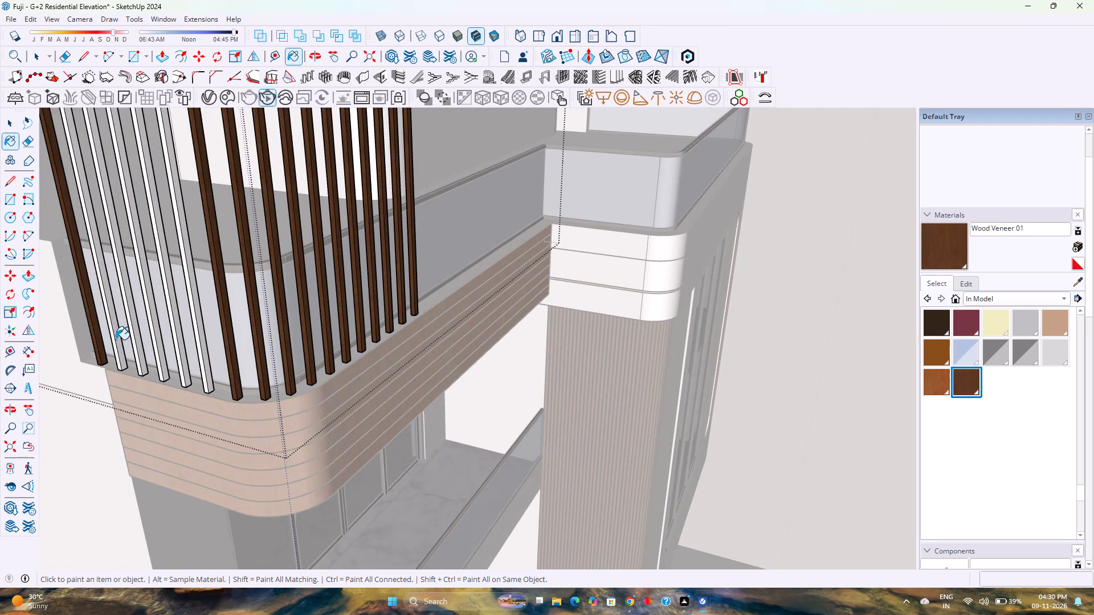
click(116, 339)
click(135, 346)
click(156, 350)
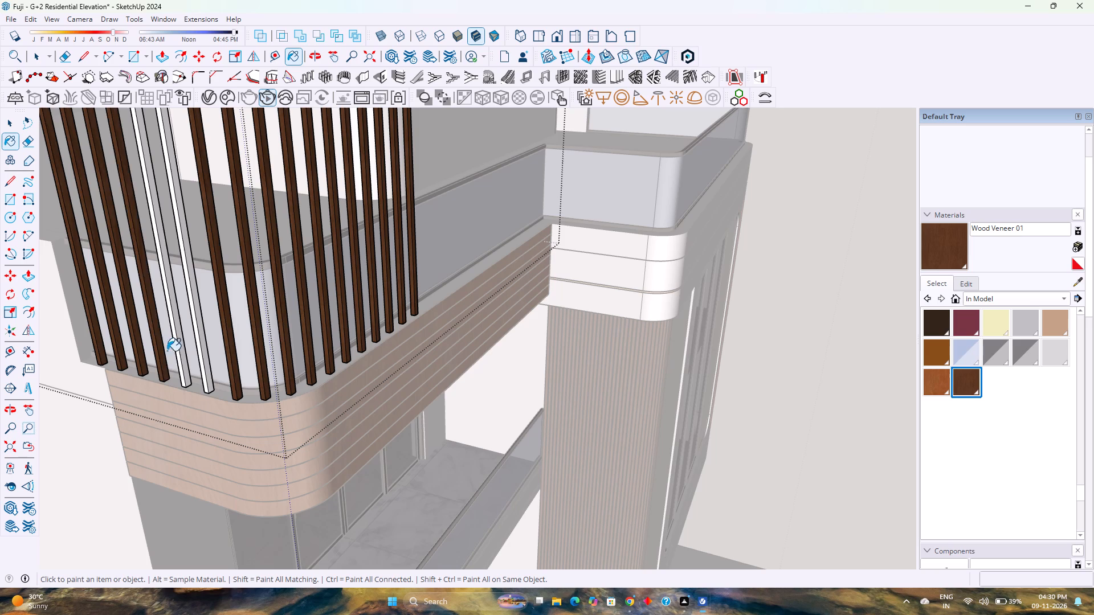
click(175, 348)
click(201, 338)
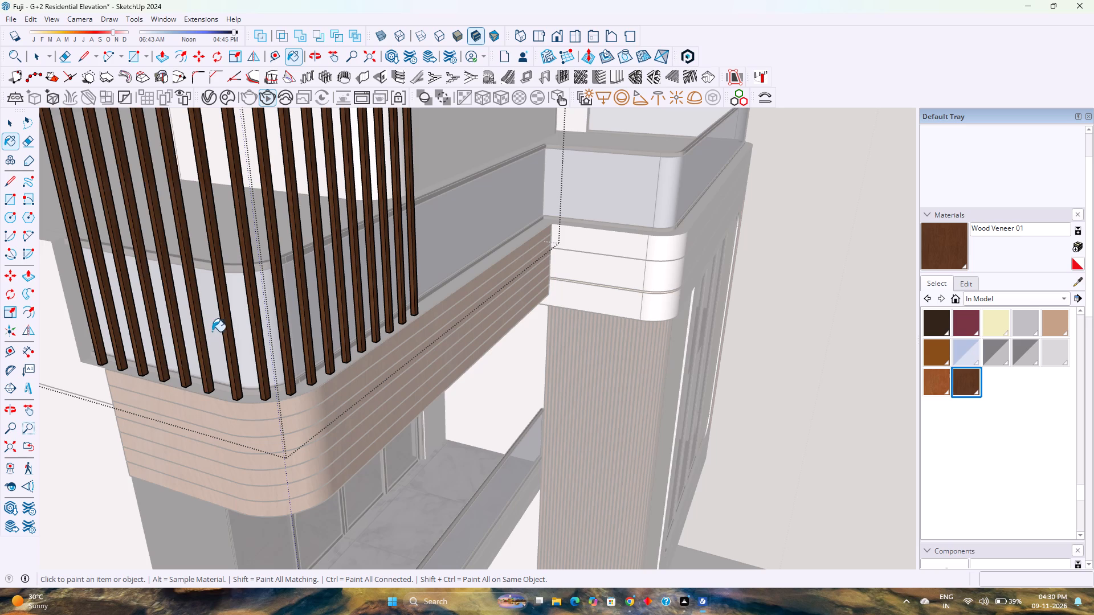
key(space)
Close the pergola group and apply Wood Veneer 01 to the whole group, covering the frame, roof slats and support post.
scroll(316, 294, down, 9)
shift+middle_drag(317, 281, 373, 391)
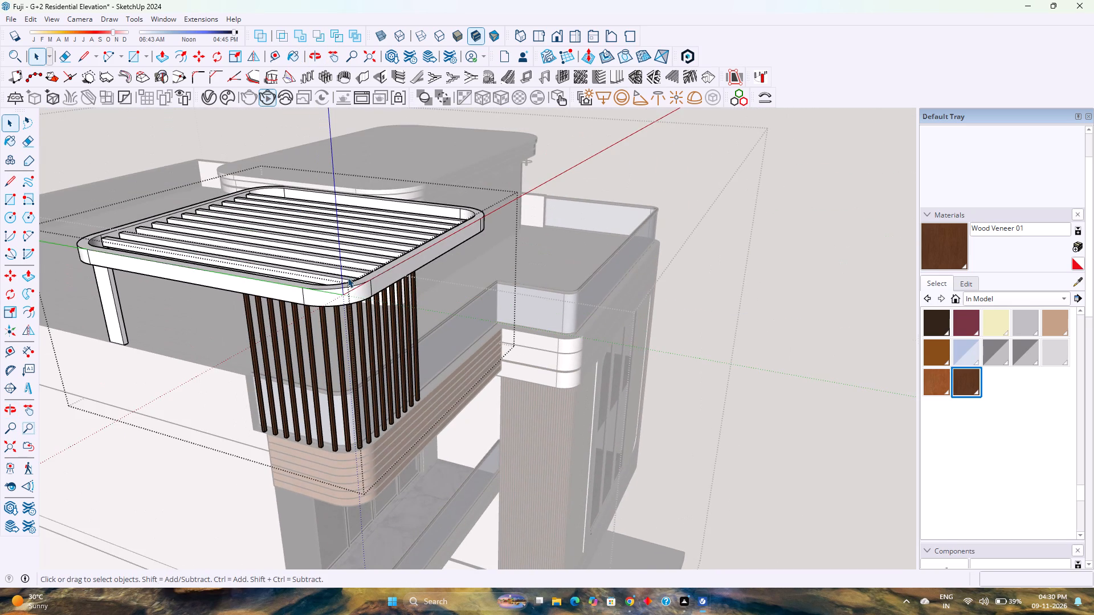
click(349, 290)
scroll(357, 290, down, 2)
key(Escape)
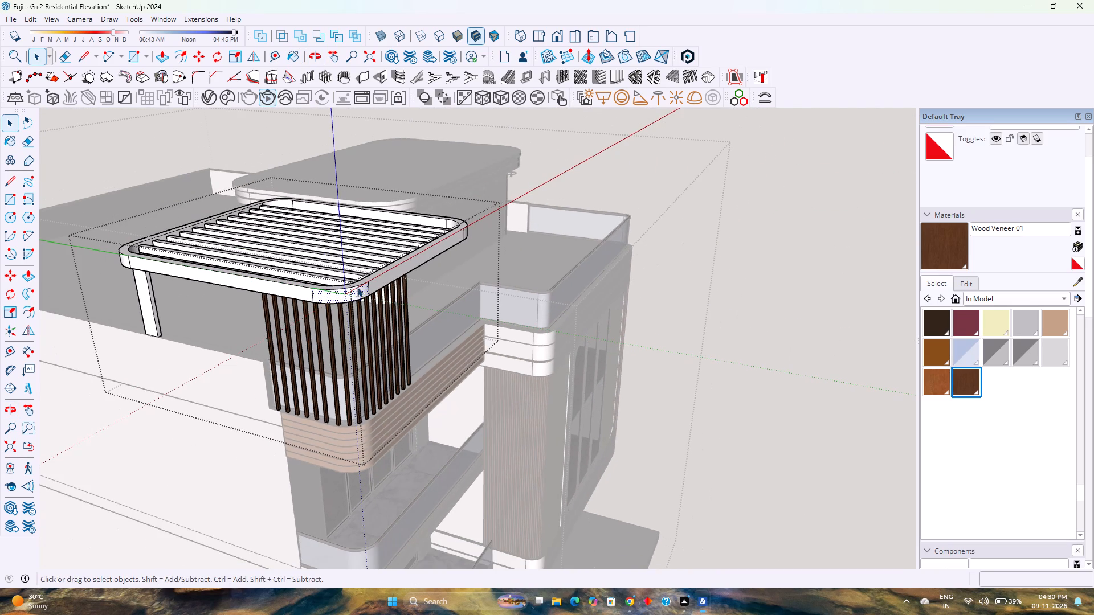
click(357, 286)
click(966, 382)
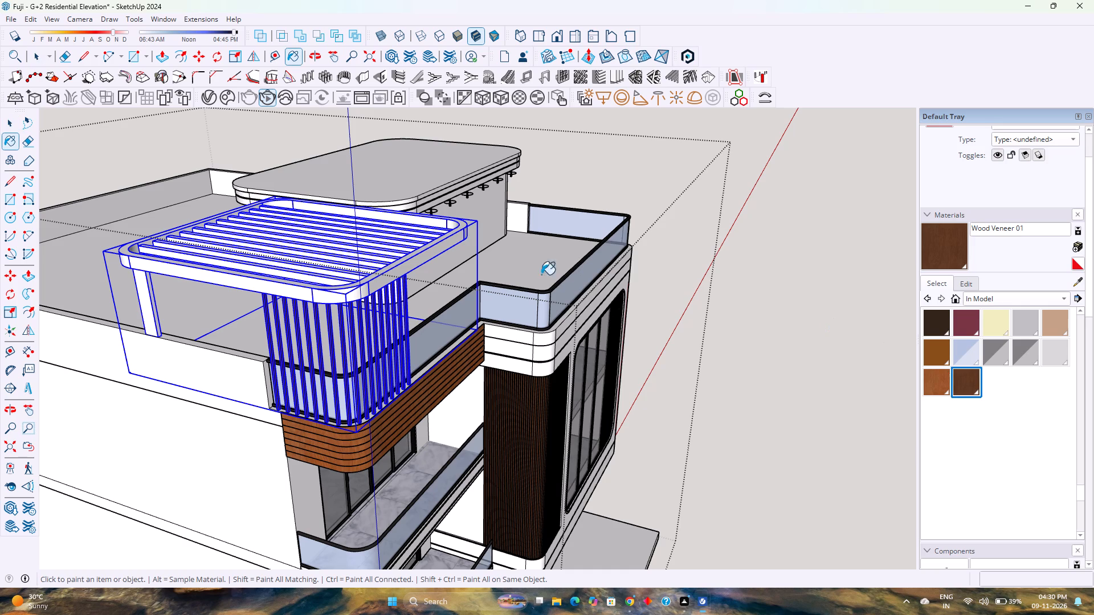
click(417, 258)
key(space)
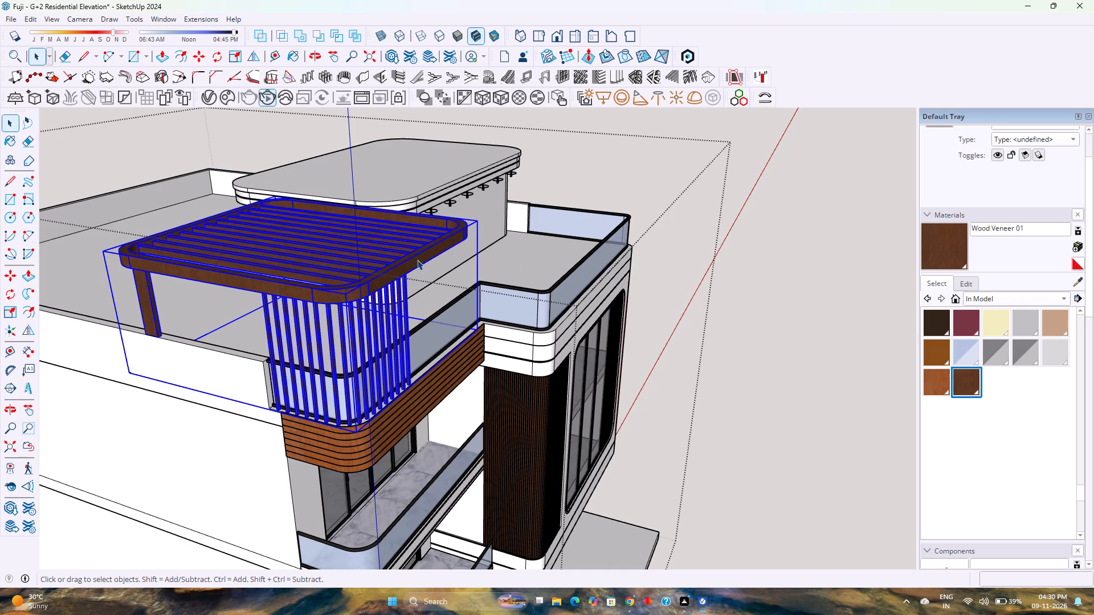
key(Escape)
Bring the full front elevation into view and save the model.
scroll(432, 264, down, 3)
middle_drag(619, 311, 186, 184)
scroll(214, 184, down, 3)
shift+middle_drag(221, 207, 360, 296)
middle_drag(372, 298, 427, 303)
key(ctrl+s)
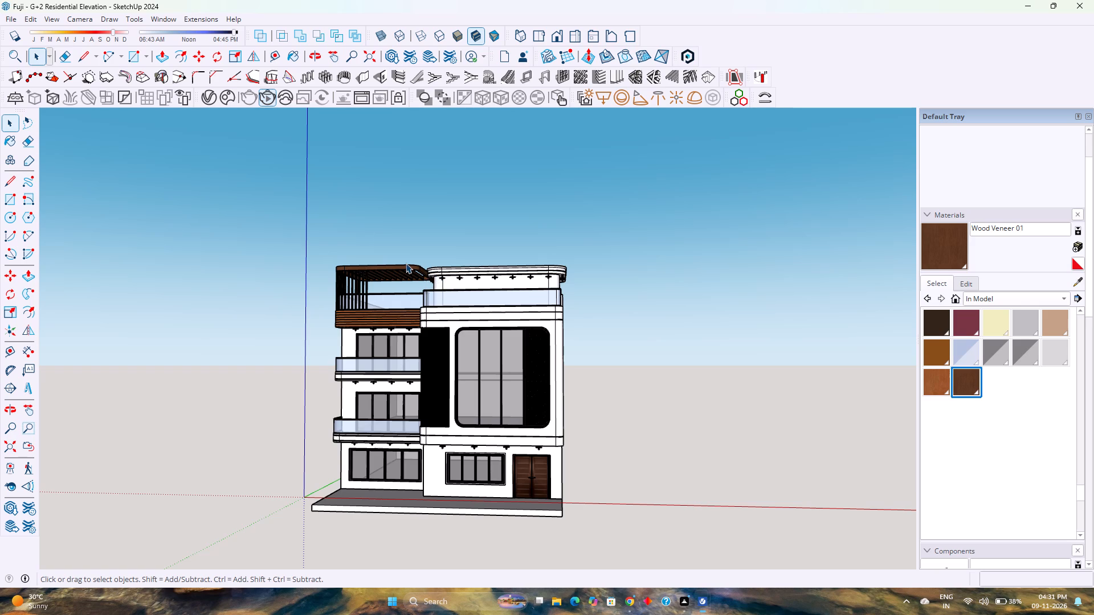
Examine the front facade from a low viewpoint, checking the balconies, windows and veneered pergola.
scroll(406, 263, down, 4)
scroll(436, 251, up, 2)
middle_drag(429, 363, 497, 329)
scroll(496, 329, up, 1)
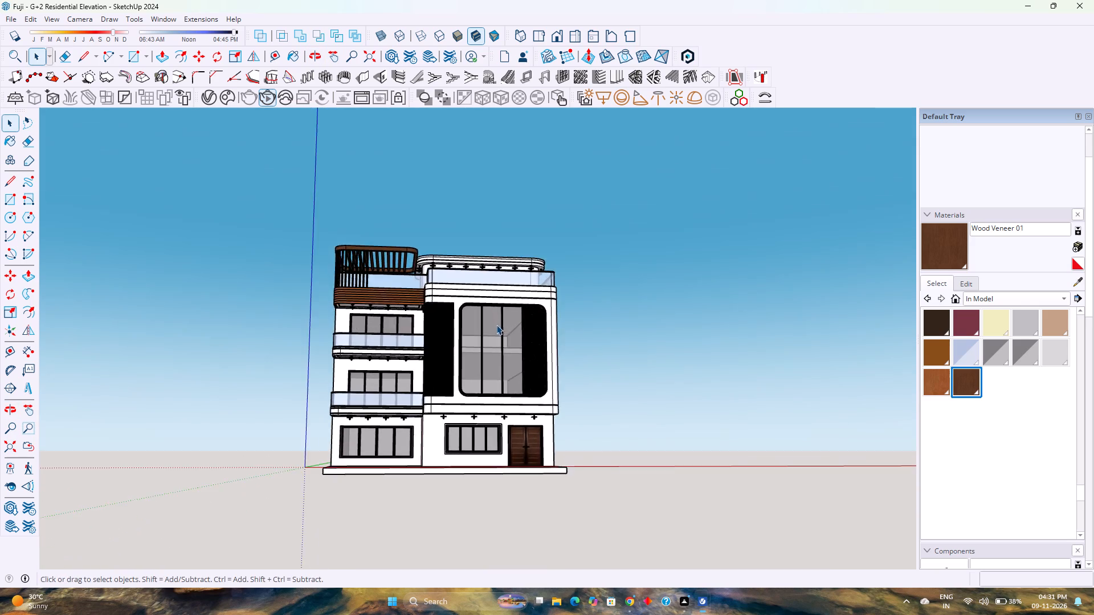
scroll(496, 325, down, 4)
scroll(414, 427, up, 2)
scroll(430, 367, up, 12)
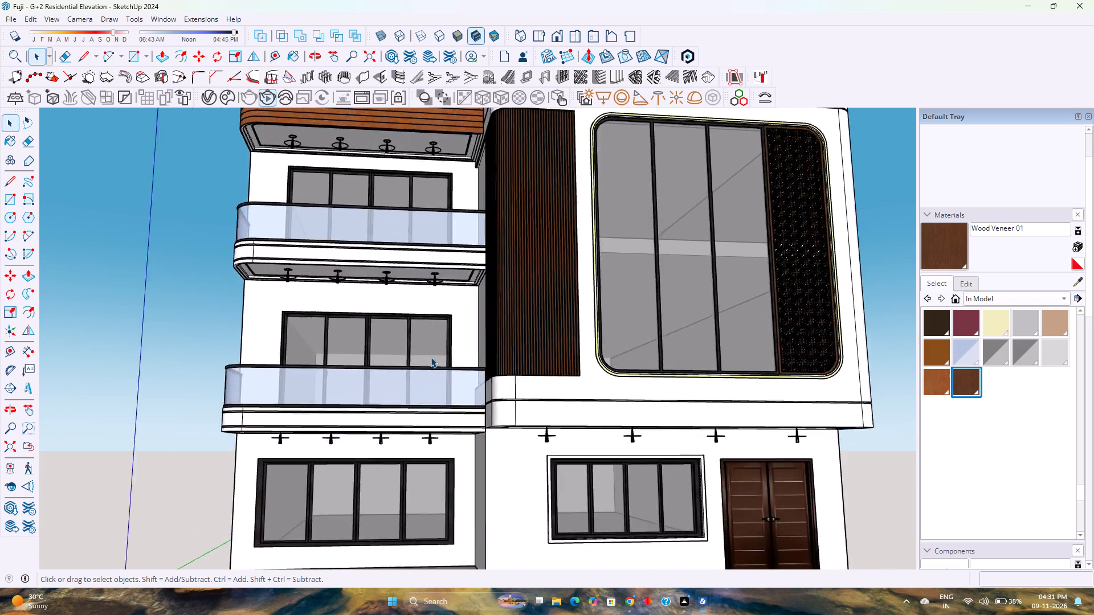
scroll(431, 357, up, 2)
scroll(399, 329, down, 2)
middle_drag(399, 329, 360, 352)
scroll(359, 343, down, 2)
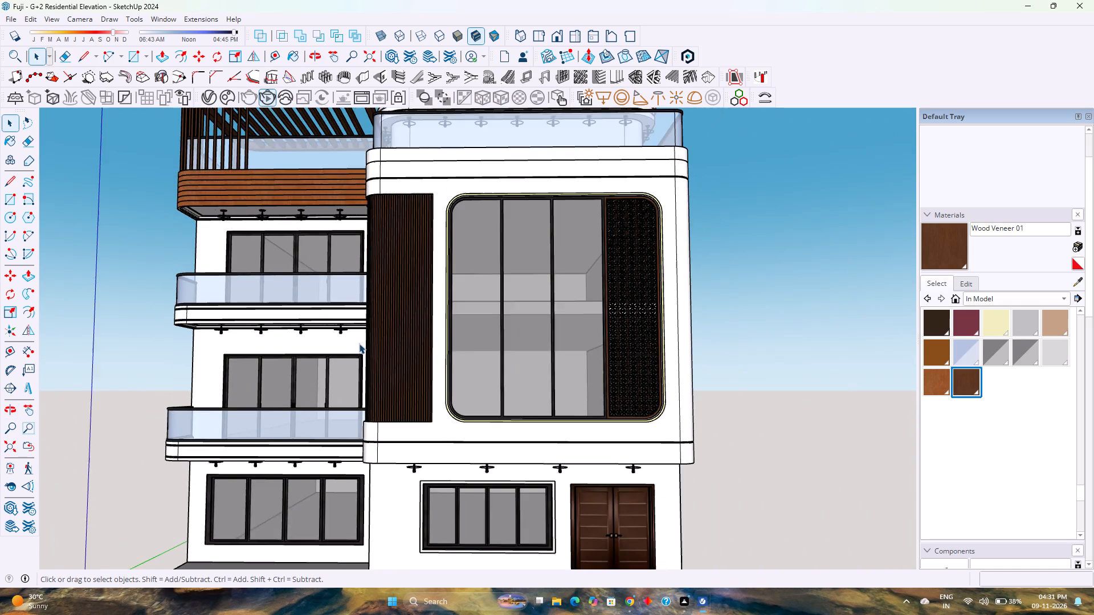
scroll(359, 343, down, 2)
Save the model.
key(ctrl+s)
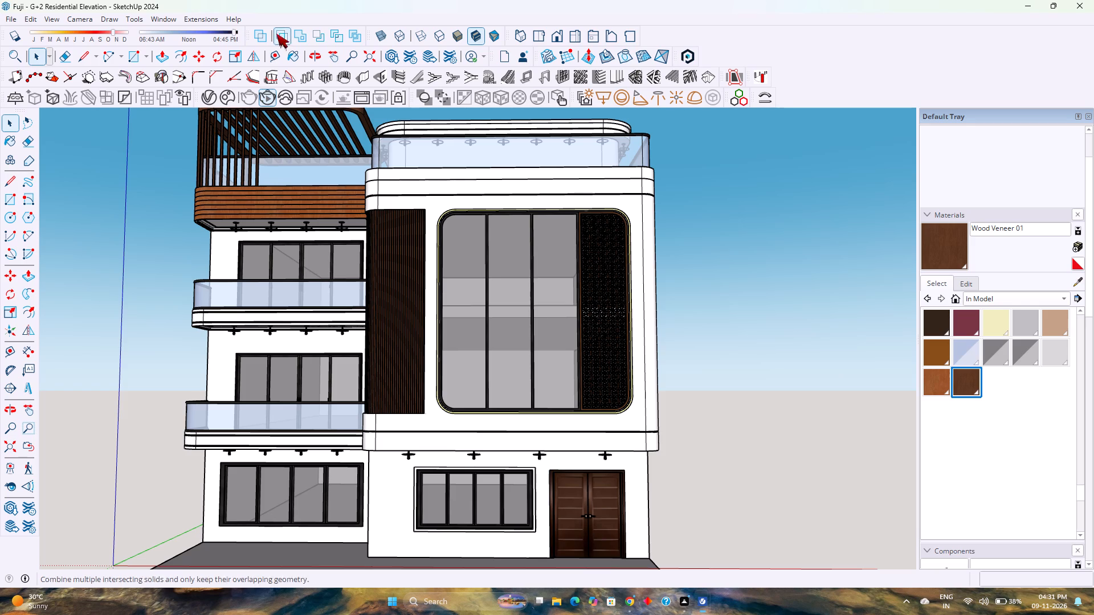
Examine the veneered pergola, its fins and the adjoining roof terrace from the front, the side and above.
scroll(383, 149, down, 3)
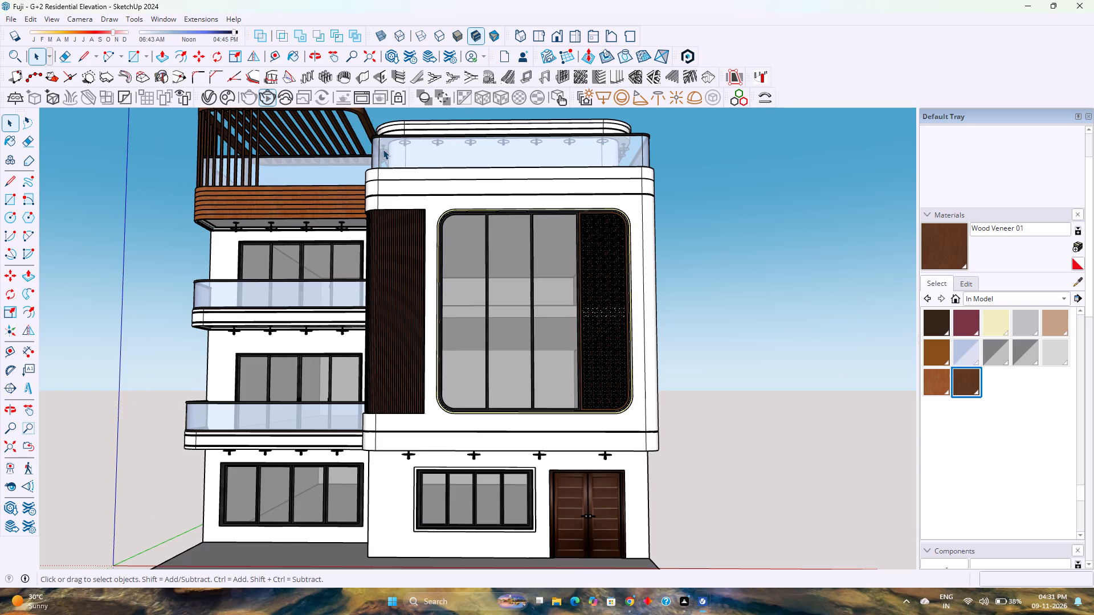
scroll(383, 149, down, 3)
middle_drag(427, 163, 467, 263)
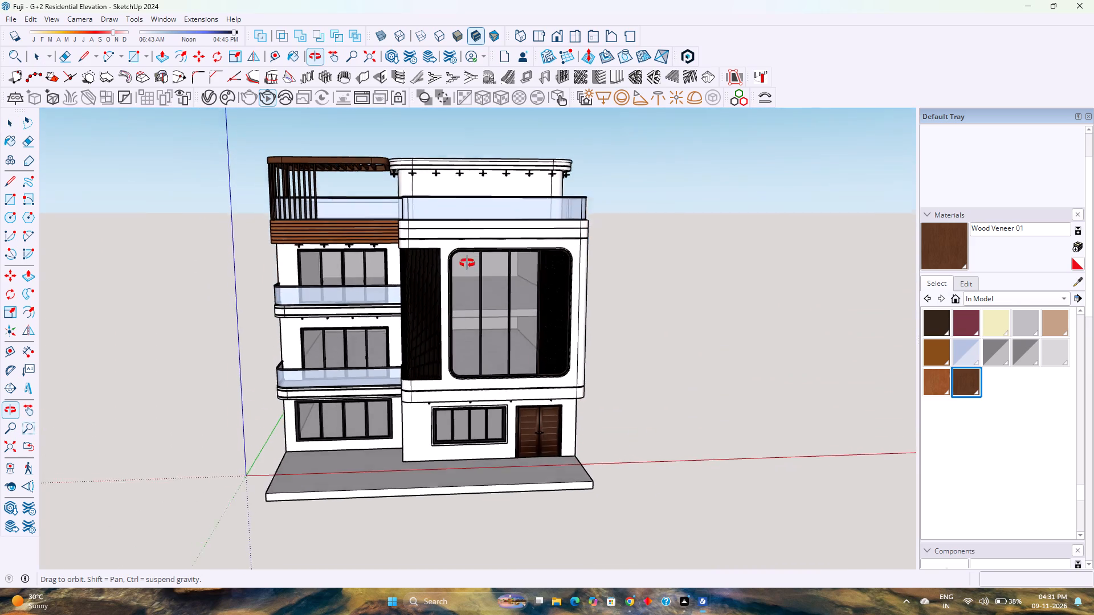
middle_drag(467, 263, 659, 305)
middle_click(659, 305)
scroll(502, 252, up, 2)
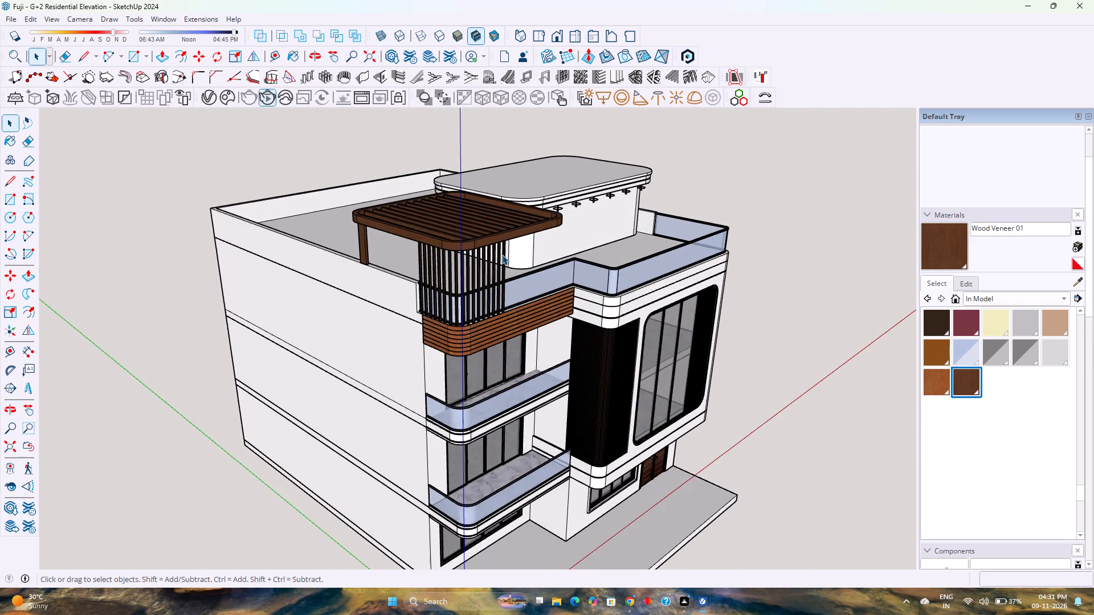
scroll(501, 264, up, 4)
scroll(464, 317, up, 5)
middle_drag(484, 323, 272, 368)
middle_click(272, 368)
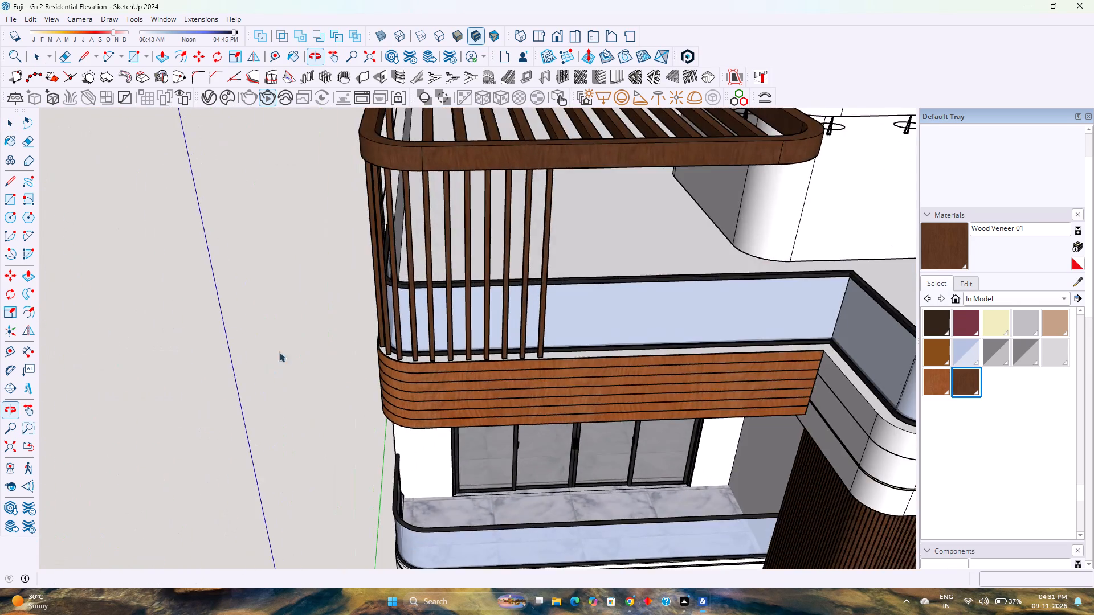
scroll(364, 279, down, 5)
scroll(605, 297, up, 2)
middle_drag(638, 317, 553, 332)
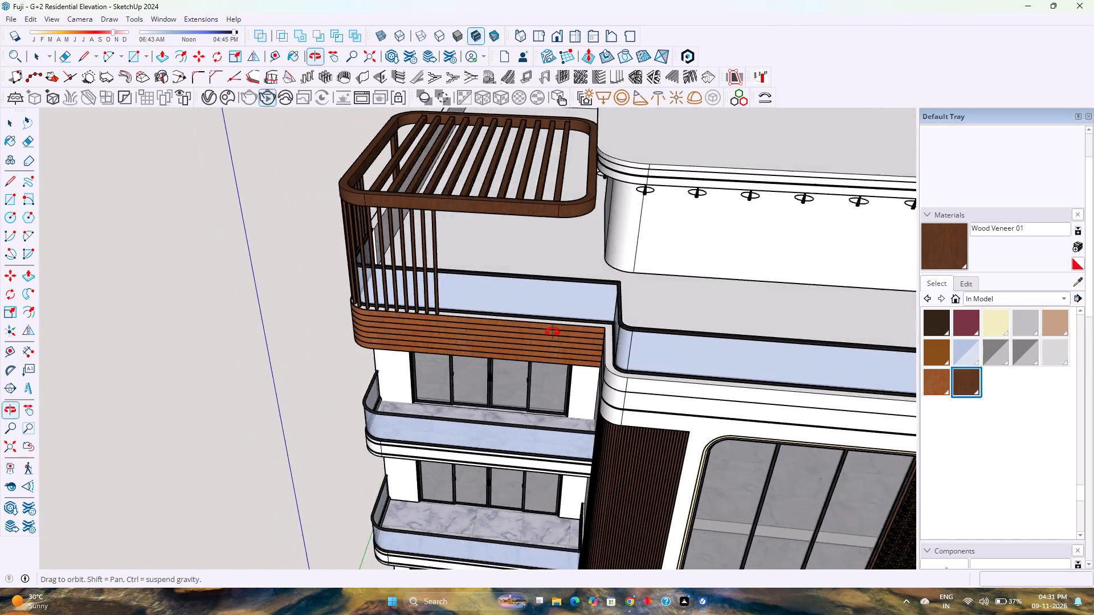
middle_drag(553, 332, 484, 350)
scroll(488, 333, down, 4)
scroll(550, 311, up, 3)
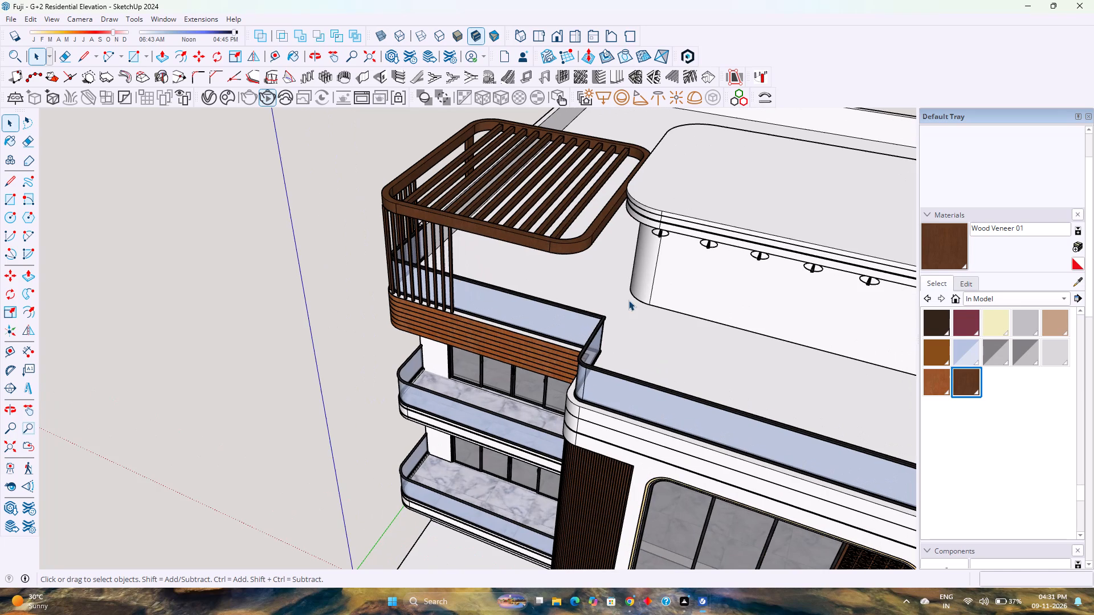
scroll(645, 331, up, 4)
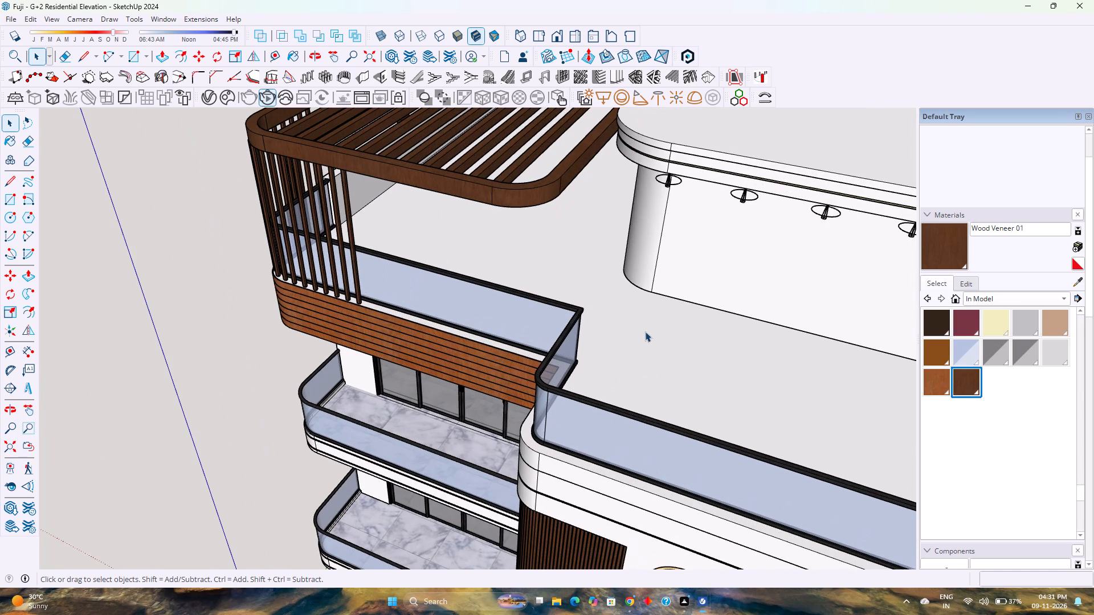